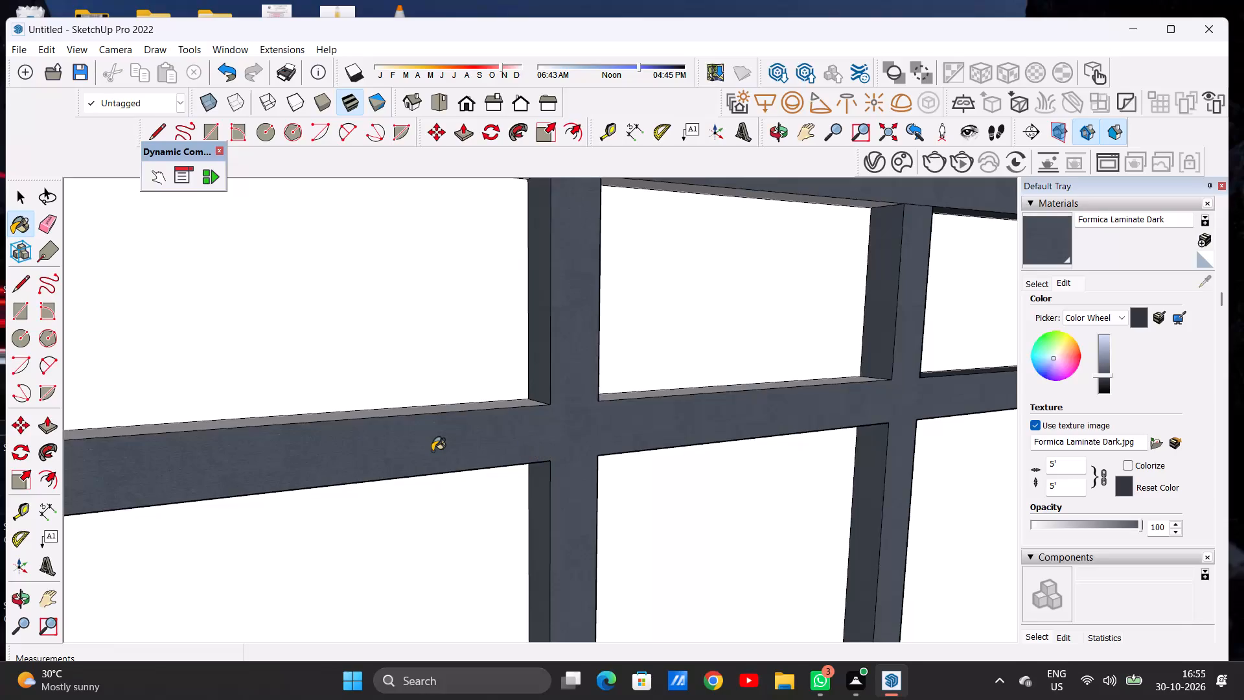
# Paint the unpainted top faces of the upper crossbar in the lower balcony window frame with Formica Laminate Dark.
pyautogui.scroll(-18, 432, 451)
pyautogui.scroll(1, 437, 428)
pyautogui.scroll(-5, 441, 409)
pyautogui.moveTo(516, 425); pyautogui.dragTo(331, 489, button='middle')
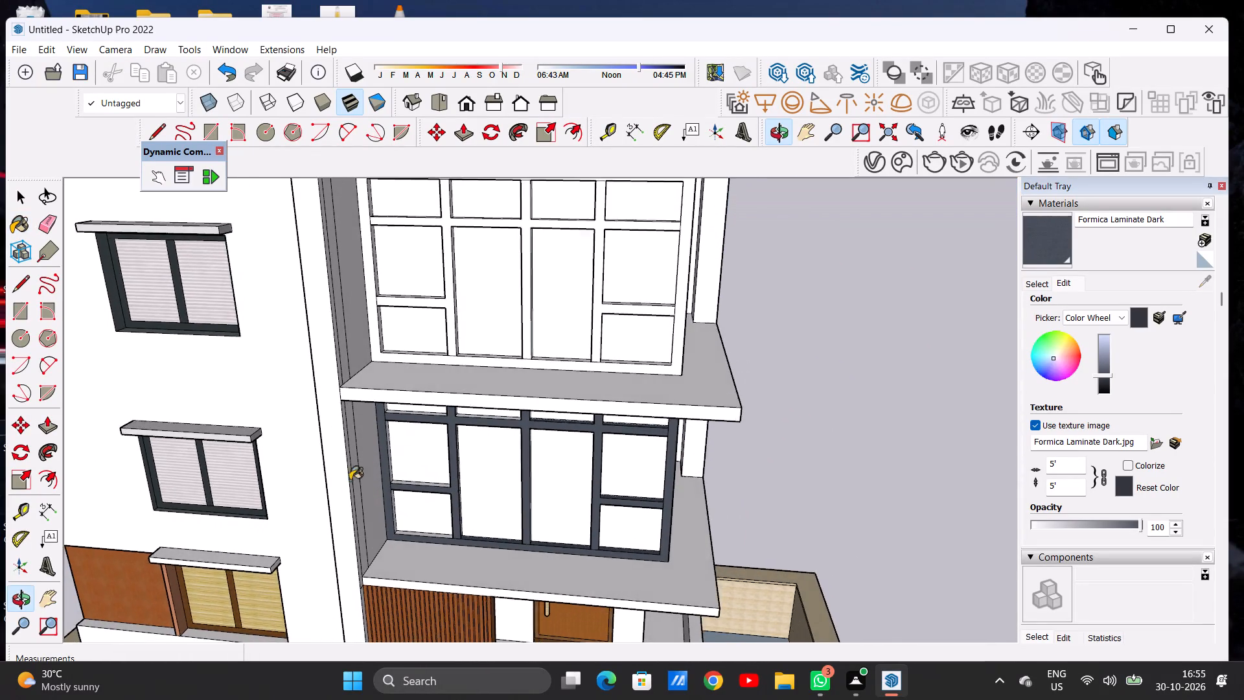
pyautogui.scroll(20, 417, 446)
pyautogui.scroll(4, 417, 446)
pyautogui.click(504, 368)
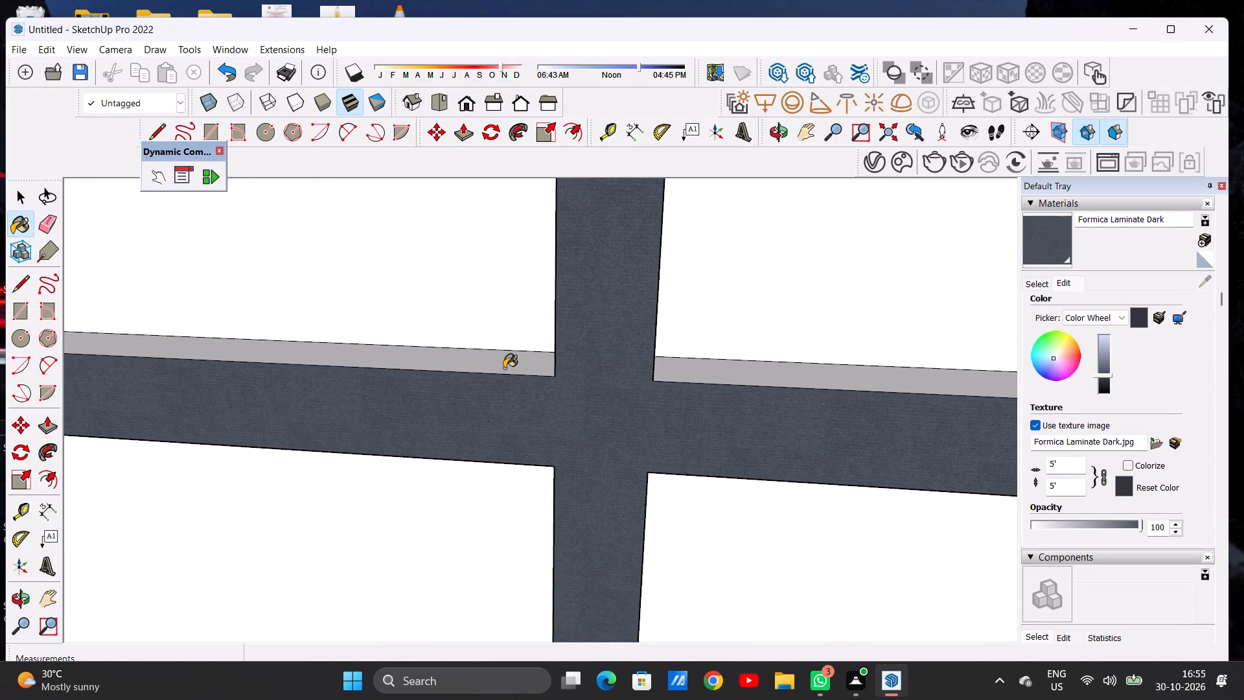
pyautogui.scroll(-15, 501, 379)
pyautogui.scroll(11, 518, 375)
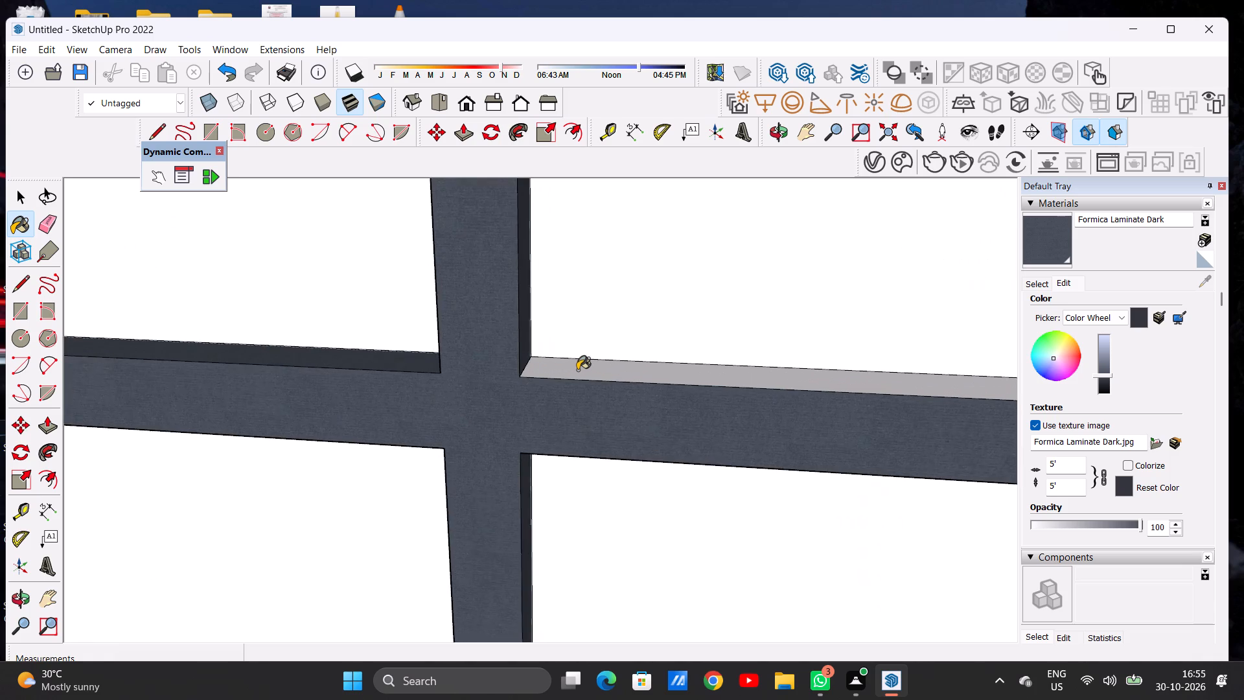
pyautogui.scroll(2, 577, 370)
pyautogui.scroll(-1, 577, 370)
pyautogui.scroll(1, 577, 370)
pyautogui.scroll(-1, 577, 370)
pyautogui.scroll(3, 577, 370)
pyautogui.click(562, 364)
pyautogui.scroll(-18, 554, 377)
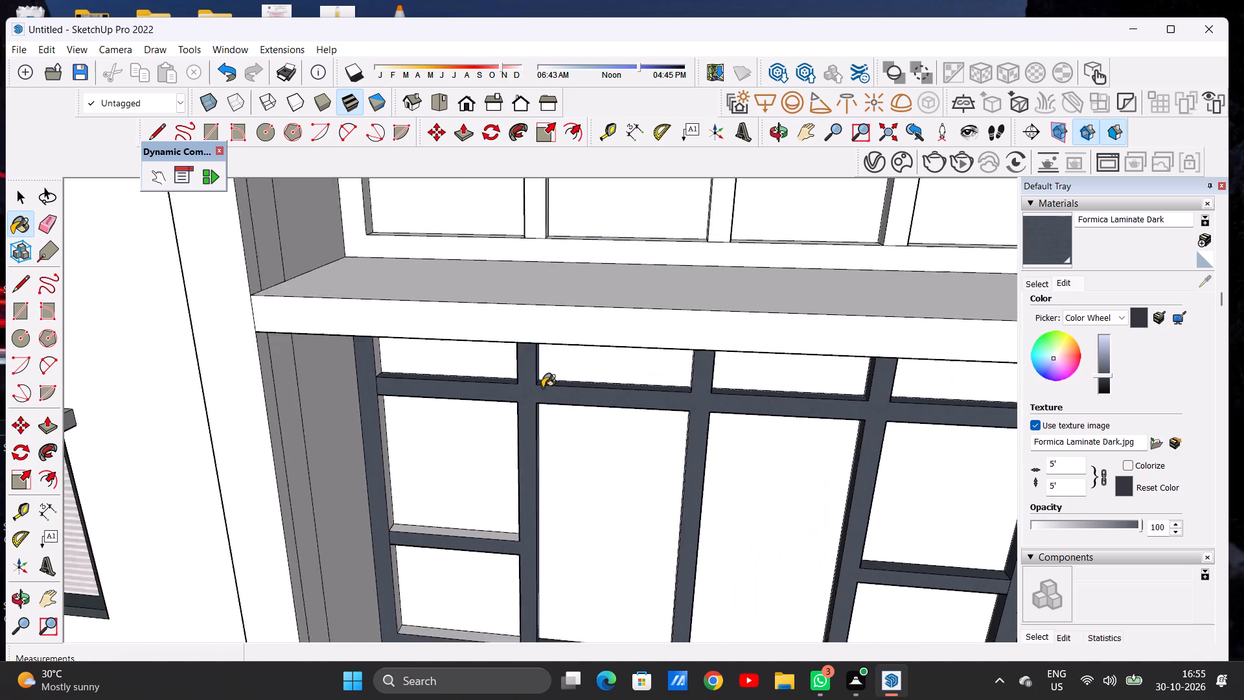
# Paint the inner faces of the frame's left jamb above and below the upper crossbar with Formica Laminate Dark.
pyautogui.scroll(-2, 542, 388)
pyautogui.moveTo(565, 422); pyautogui.dragTo(393, 347, button='middle')
pyautogui.scroll(6, 385, 369)
pyautogui.scroll(7, 391, 315)
pyautogui.click(388, 308)
pyautogui.click(385, 474)
pyautogui.scroll(-5, 437, 399)
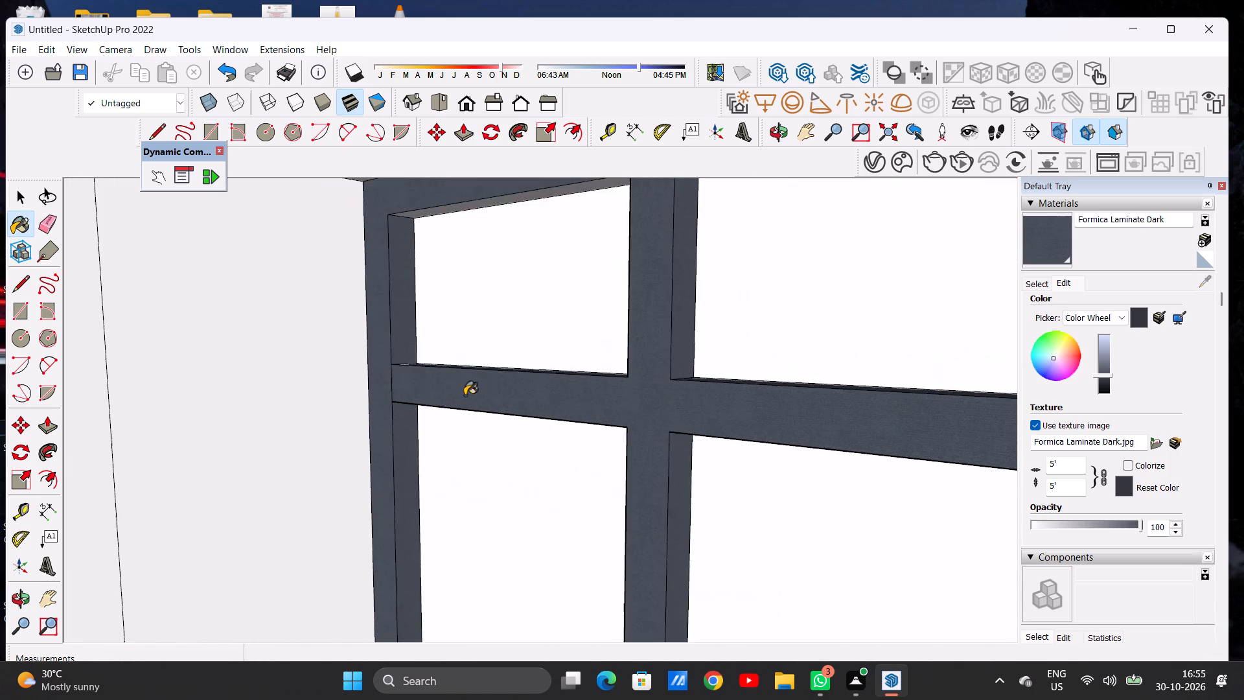
# Paint the top face of the short lower-left crossbar in the same window frame with Formica Laminate Dark.
pyautogui.scroll(-11, 492, 377)
pyautogui.moveTo(498, 490); pyautogui.dragTo(887, 526, button='middle')
pyautogui.scroll(14, 720, 390)
pyautogui.moveTo(641, 354); pyautogui.dragTo(635, 368, button='middle')
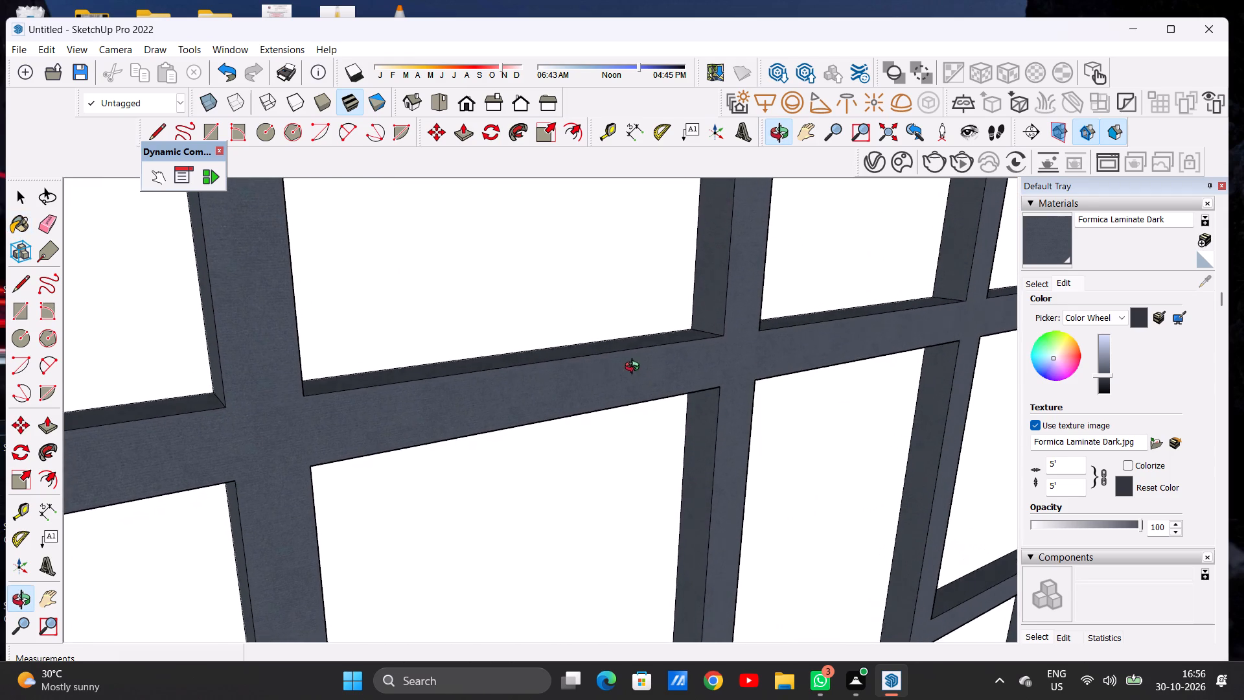
pyautogui.moveTo(635, 368); pyautogui.dragTo(630, 355, button='middle')
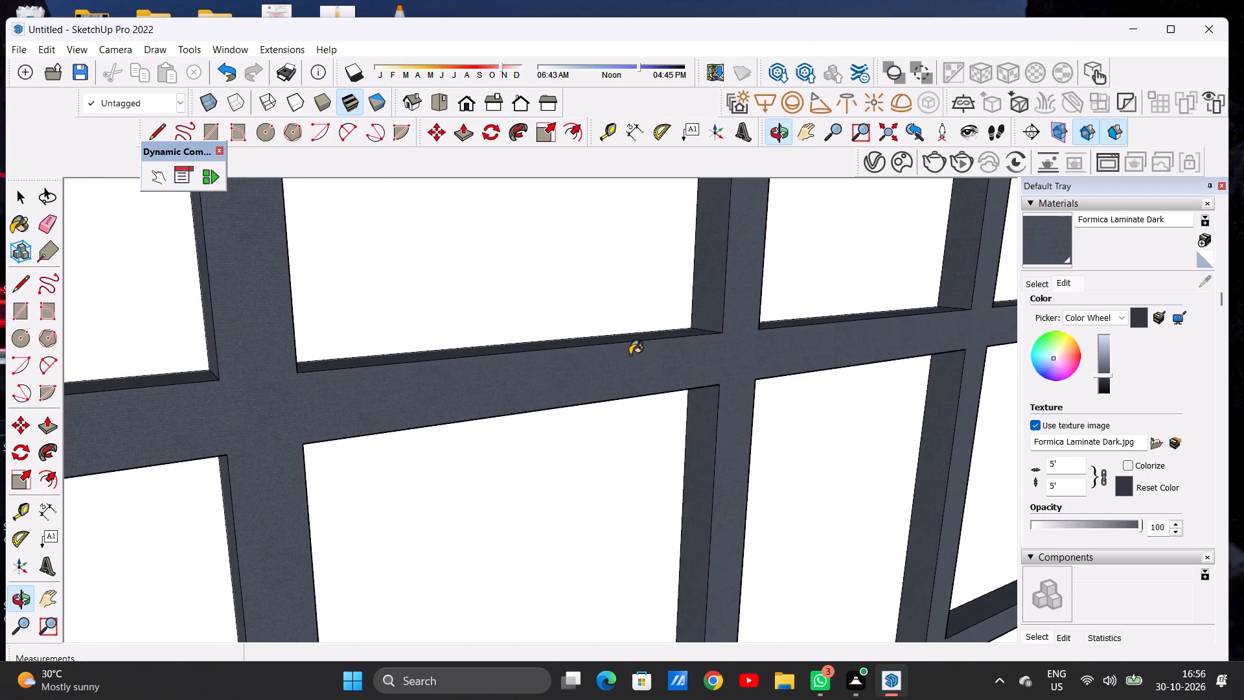
pyautogui.scroll(-6, 623, 348)
pyautogui.scroll(-8, 547, 337)
pyautogui.scroll(1, 616, 369)
pyautogui.moveTo(620, 386); pyautogui.dragTo(372, 430, button='middle')
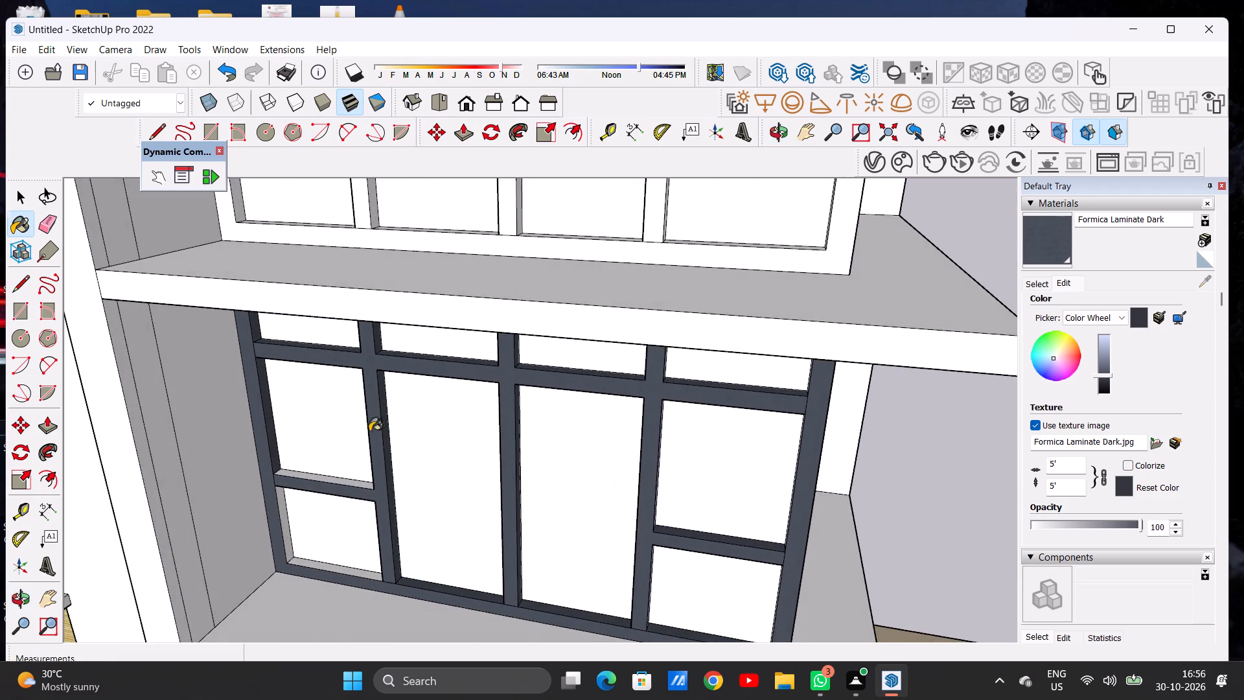
pyautogui.scroll(4, 357, 451)
pyautogui.scroll(-1, 356, 459)
pyautogui.scroll(11, 356, 459)
pyautogui.scroll(-1, 327, 501)
pyautogui.scroll(4, 327, 501)
pyautogui.click(327, 501)
pyautogui.scroll(-3, 403, 482)
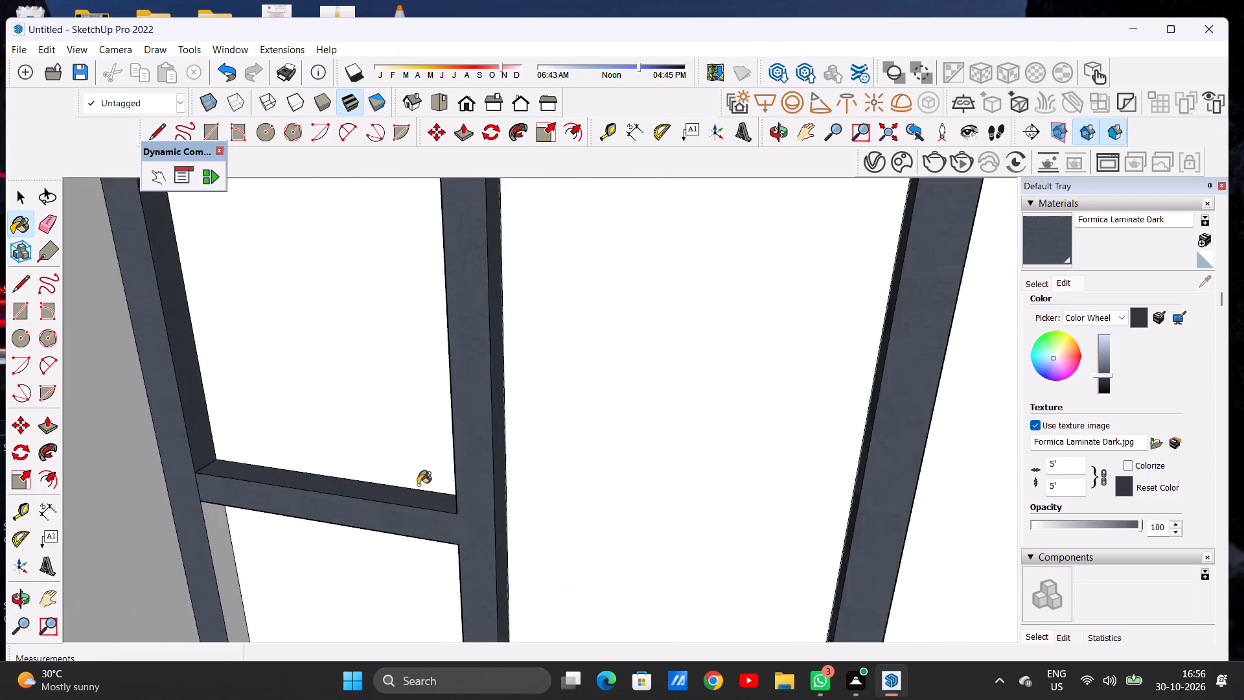
# Paint the left jamb's inner face and the sill's top face in the lower-left pane opening with Formica Laminate Dark.
pyautogui.scroll(-20, 418, 485)
pyautogui.moveTo(468, 502); pyautogui.dragTo(497, 425, button='middle')
pyautogui.scroll(3, 441, 464)
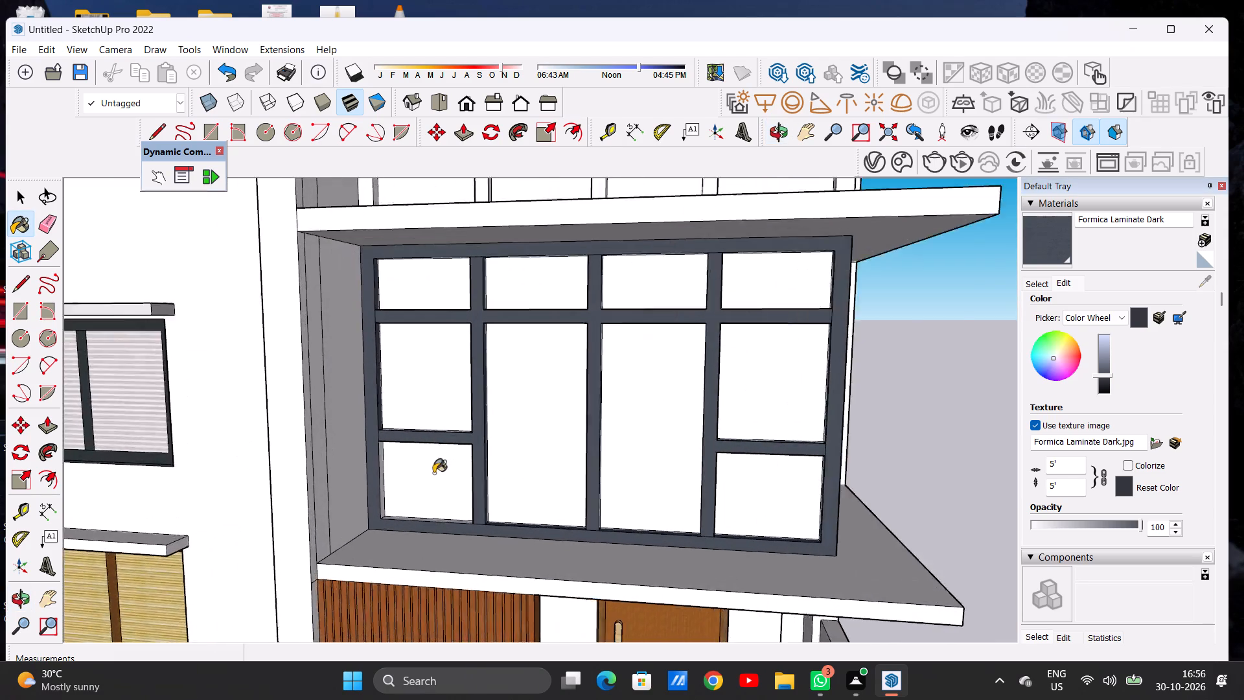
pyautogui.scroll(9, 433, 473)
pyautogui.moveTo(413, 502); pyautogui.dragTo(315, 591, button='middle')
pyautogui.scroll(4, 354, 518)
pyautogui.scroll(-1, 360, 517)
pyautogui.scroll(5, 360, 517)
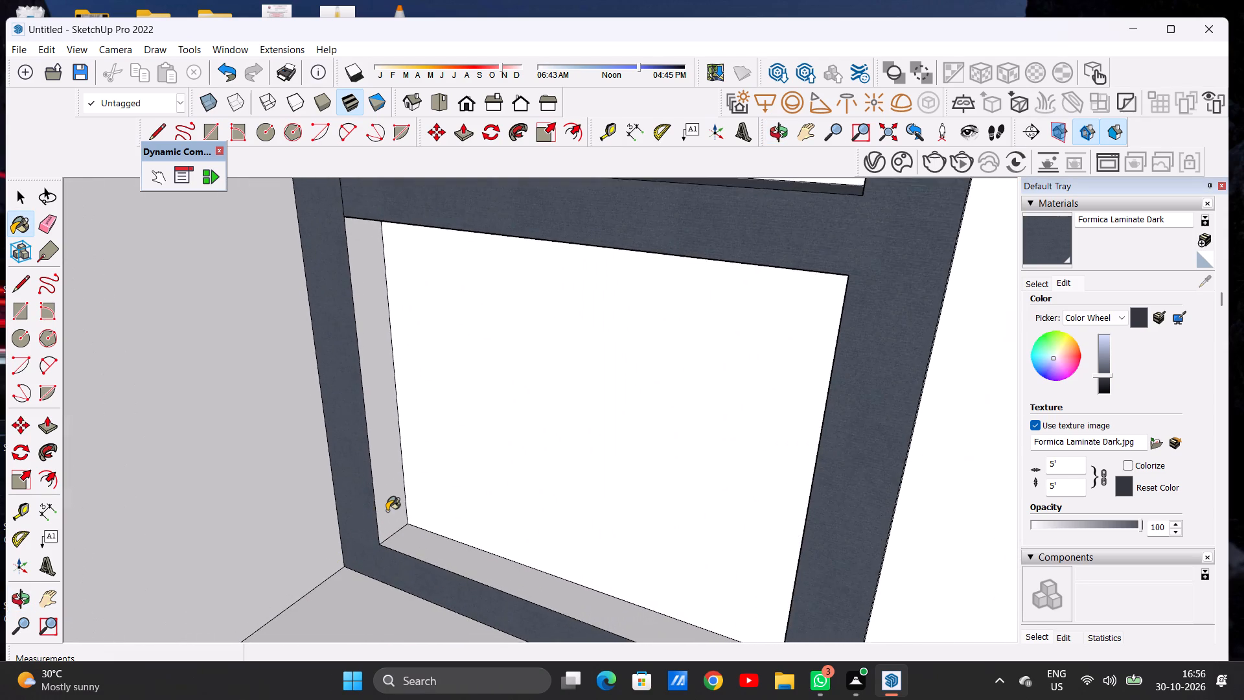
pyautogui.scroll(4, 387, 511)
pyautogui.click(382, 509)
pyautogui.click(416, 564)
# Paint the crossbar underside and the mullion's inner face in the lower-left pane opening with Formica Laminate Dark.
pyautogui.scroll(-16, 384, 541)
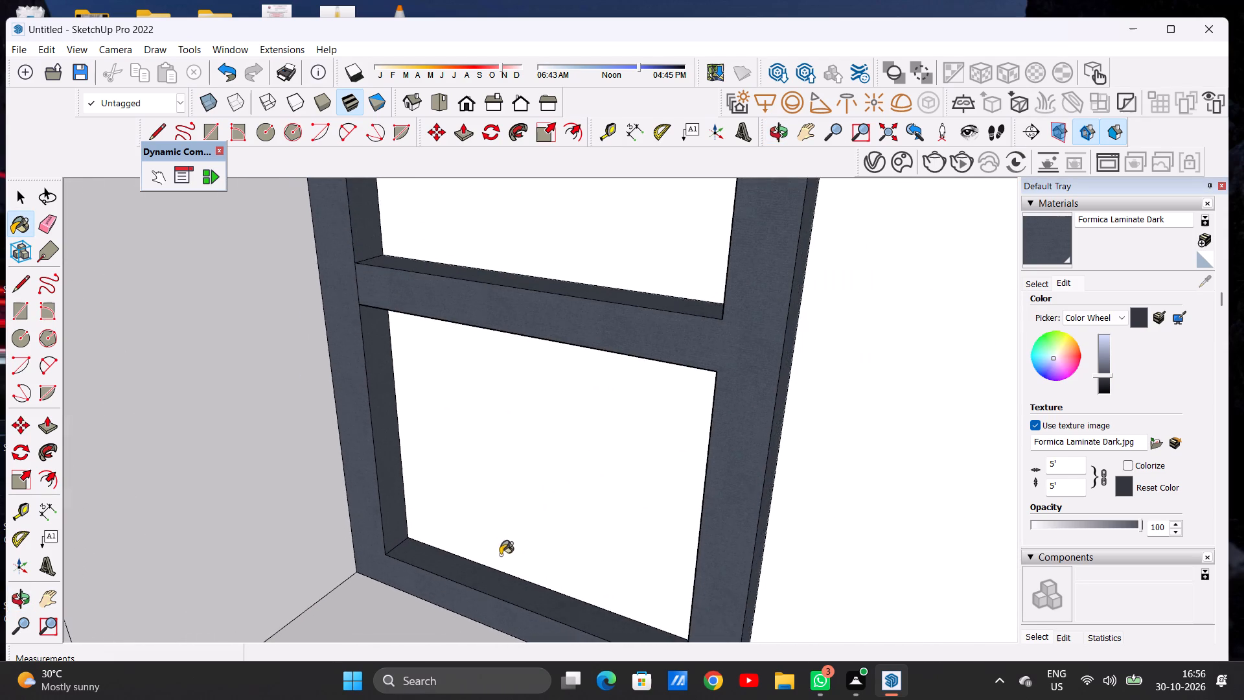
pyautogui.moveTo(500, 576); pyautogui.dragTo(735, 395, button='middle')
pyautogui.scroll(11, 759, 323)
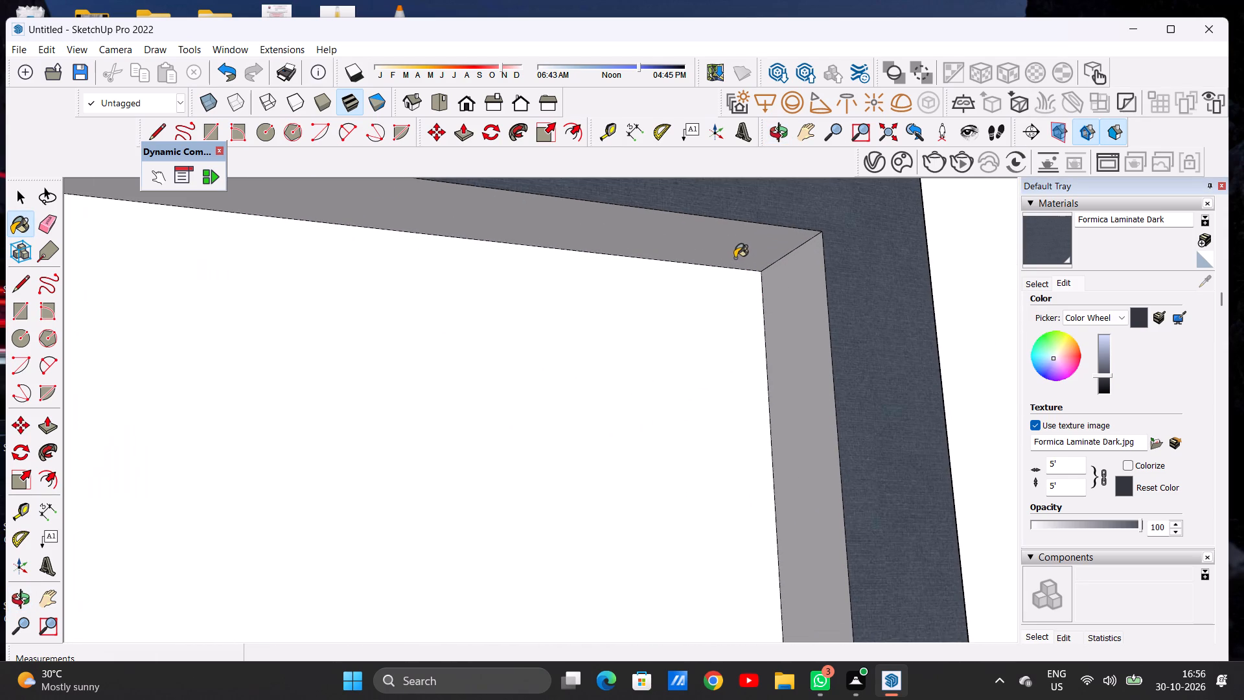
pyautogui.click(735, 258)
pyautogui.click(787, 286)
pyautogui.scroll(-17, 626, 405)
pyautogui.scroll(1, 453, 470)
pyautogui.scroll(-5, 453, 470)
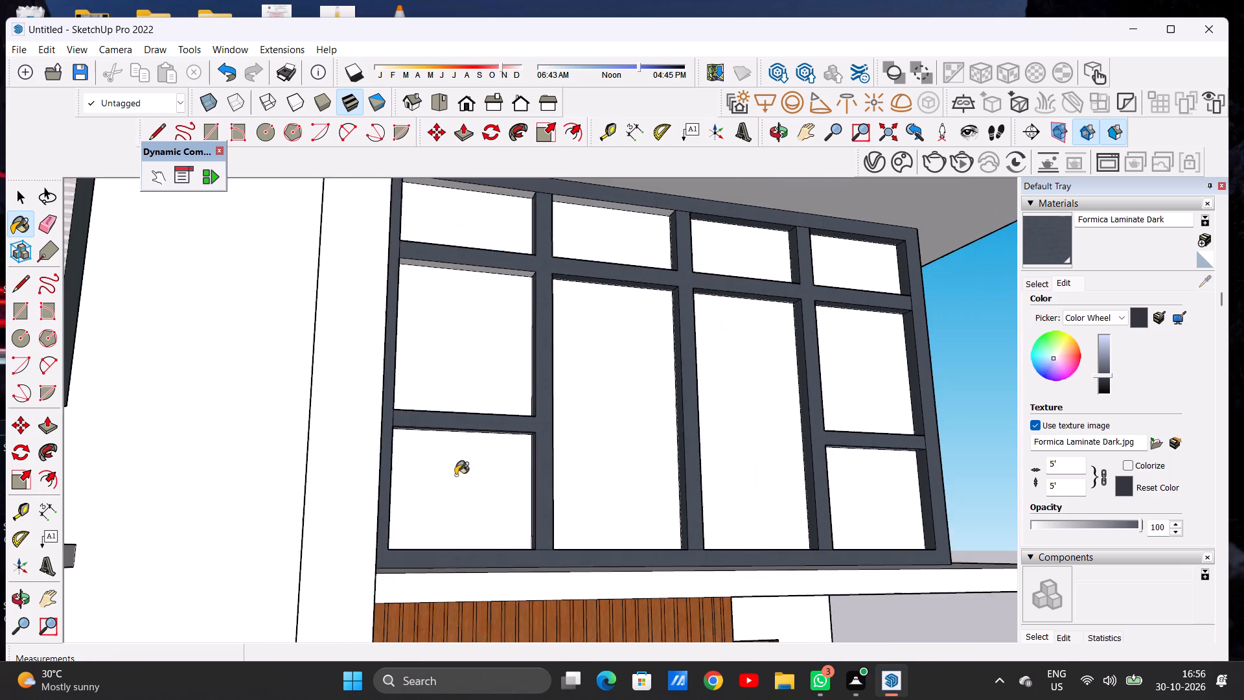
# Examine the lower-right panes and the whole window frame for inner faces still unpainted.
pyautogui.moveTo(603, 474); pyautogui.dragTo(515, 592, button='middle')
pyautogui.scroll(-8, 420, 430)
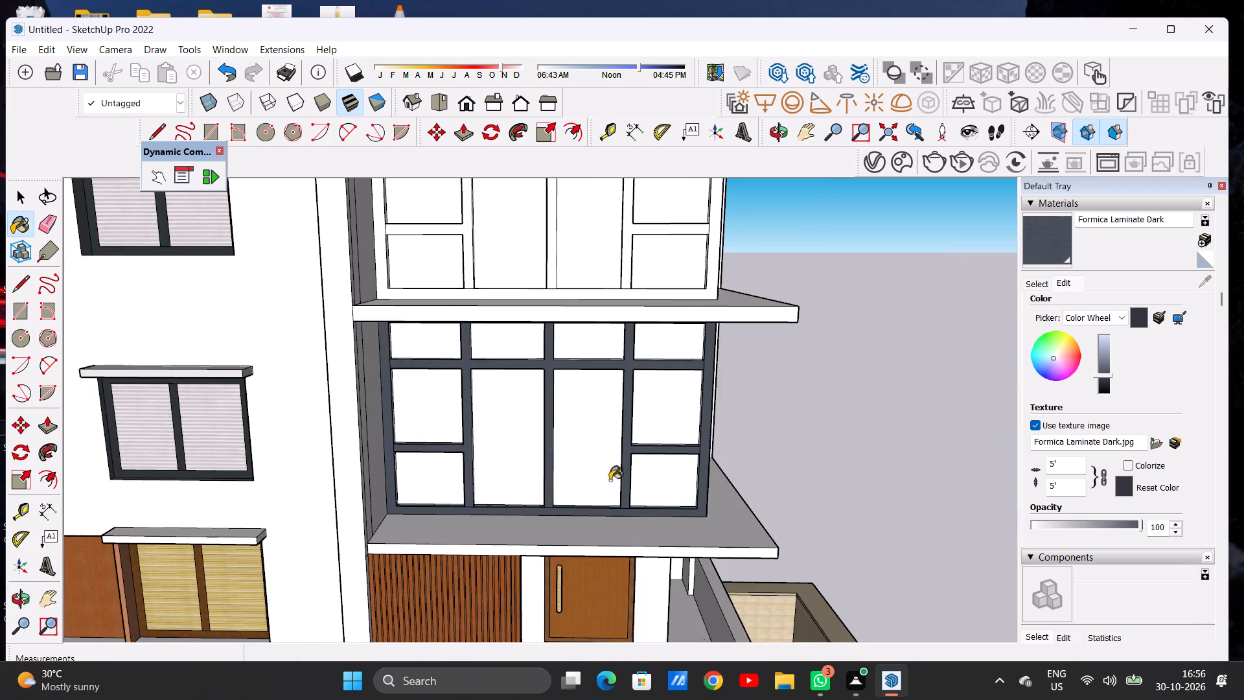
pyautogui.moveTo(610, 480); pyautogui.dragTo(623, 537, button='middle')
pyautogui.scroll(2, 630, 461)
pyautogui.scroll(-1, 630, 461)
pyautogui.scroll(17, 630, 461)
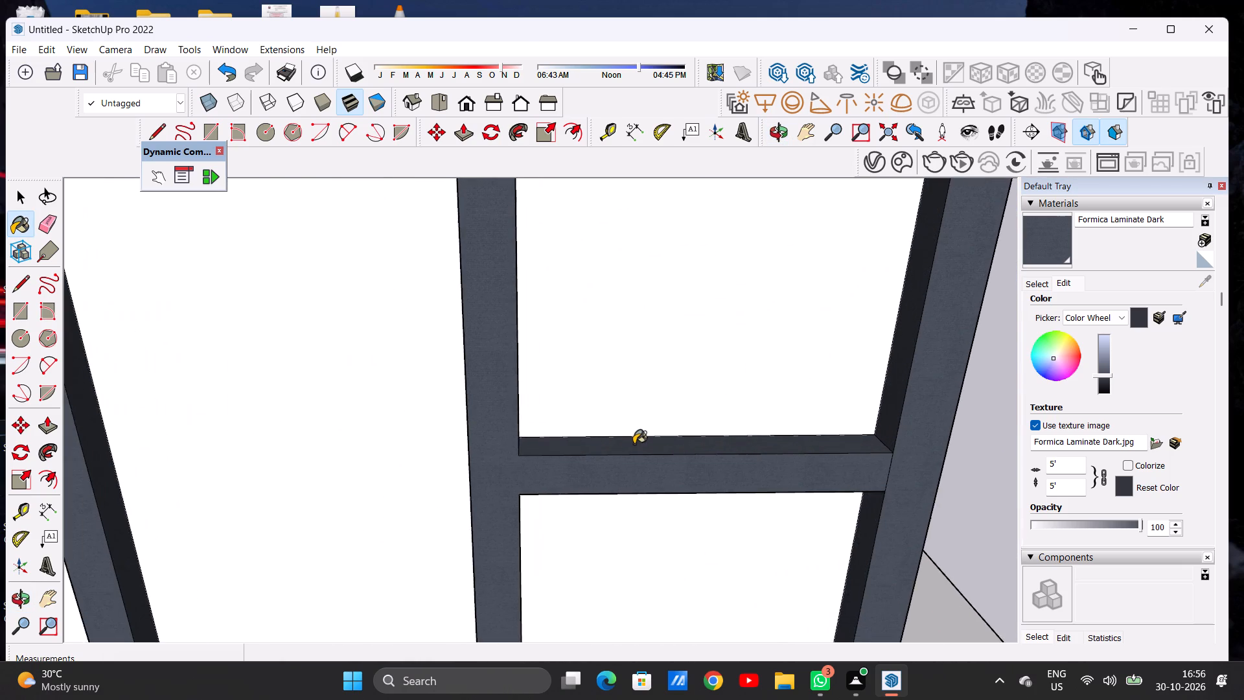
pyautogui.moveTo(647, 450); pyautogui.dragTo(604, 361, button='middle')
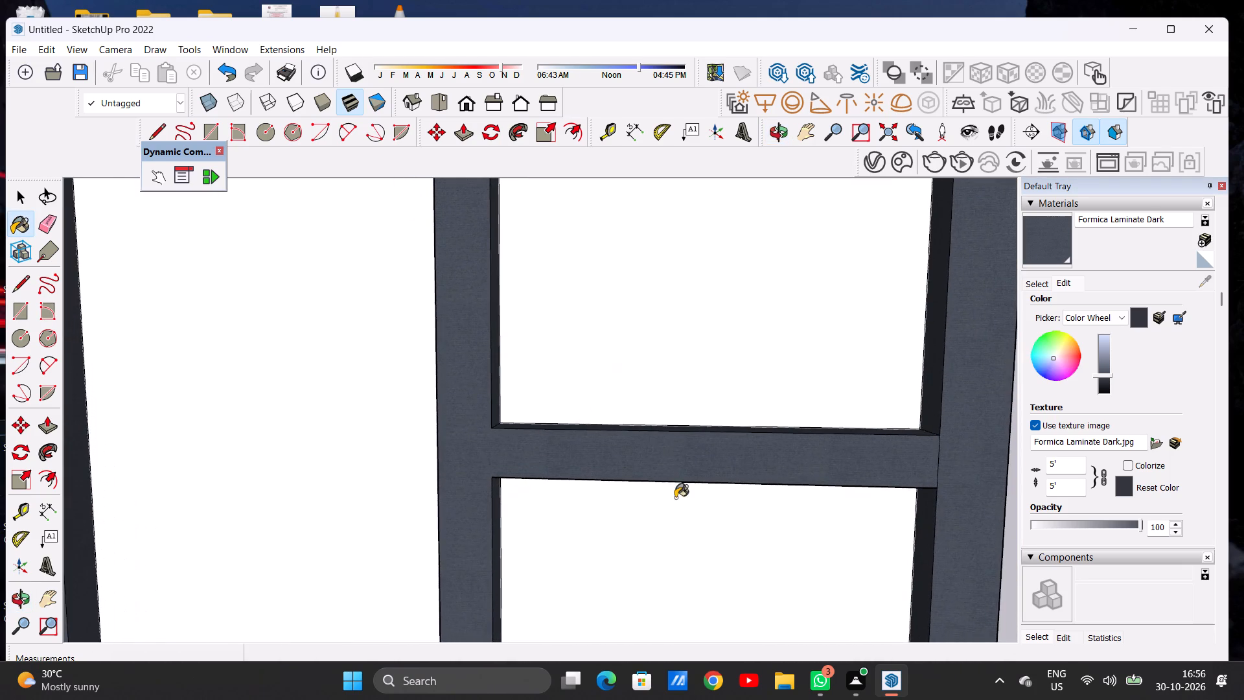
pyautogui.moveTo(675, 498); pyautogui.dragTo(713, 467, button='middle')
pyautogui.scroll(-13, 713, 467)
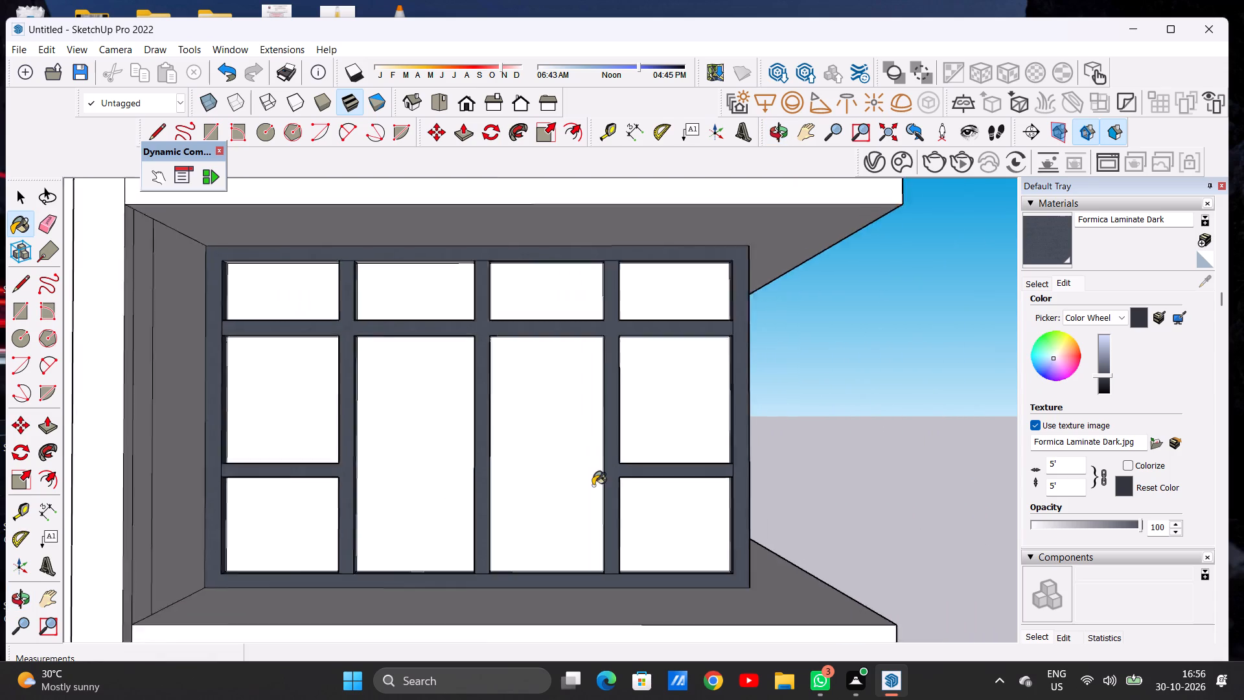
pyautogui.scroll(-6, 593, 485)
# Paint the underside of the upper crossbar above the left pane with Formica Laminate Dark.
pyautogui.moveTo(582, 506); pyautogui.dragTo(564, 347, button='middle')
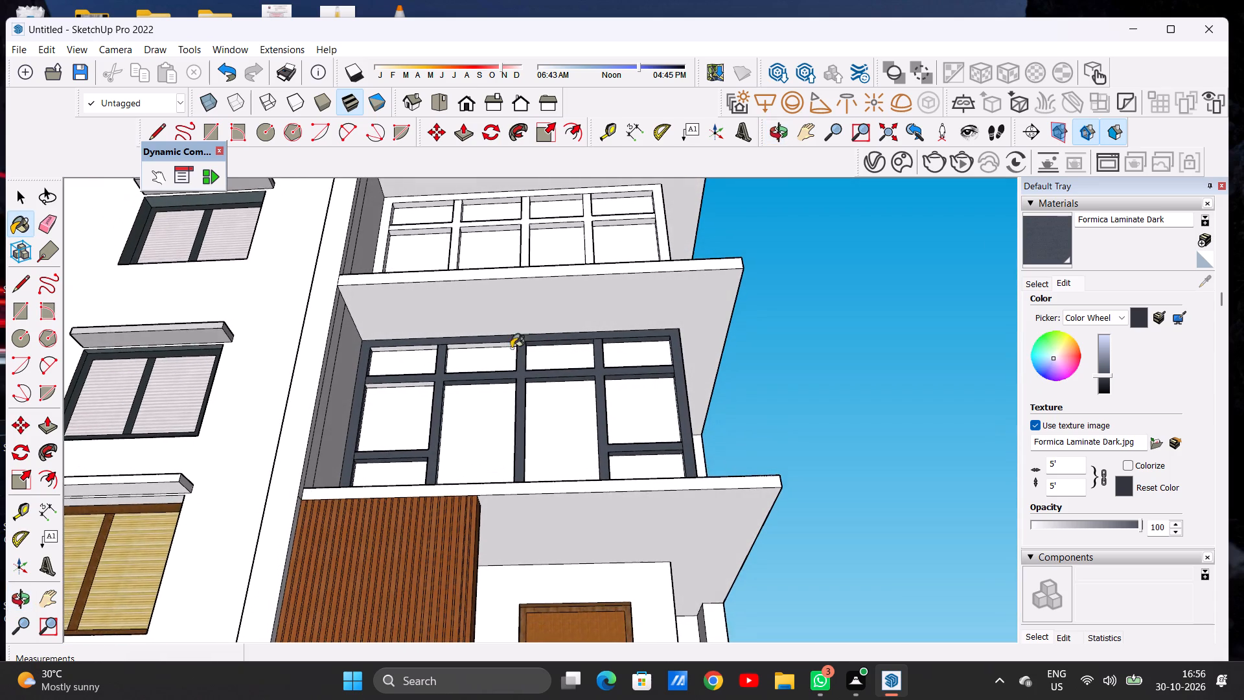
pyautogui.scroll(1, 422, 352)
pyautogui.scroll(-1, 422, 352)
pyautogui.scroll(2, 422, 352)
pyautogui.scroll(-1, 422, 352)
pyautogui.scroll(1, 422, 352)
pyautogui.scroll(6, 391, 534)
pyautogui.scroll(5, 436, 312)
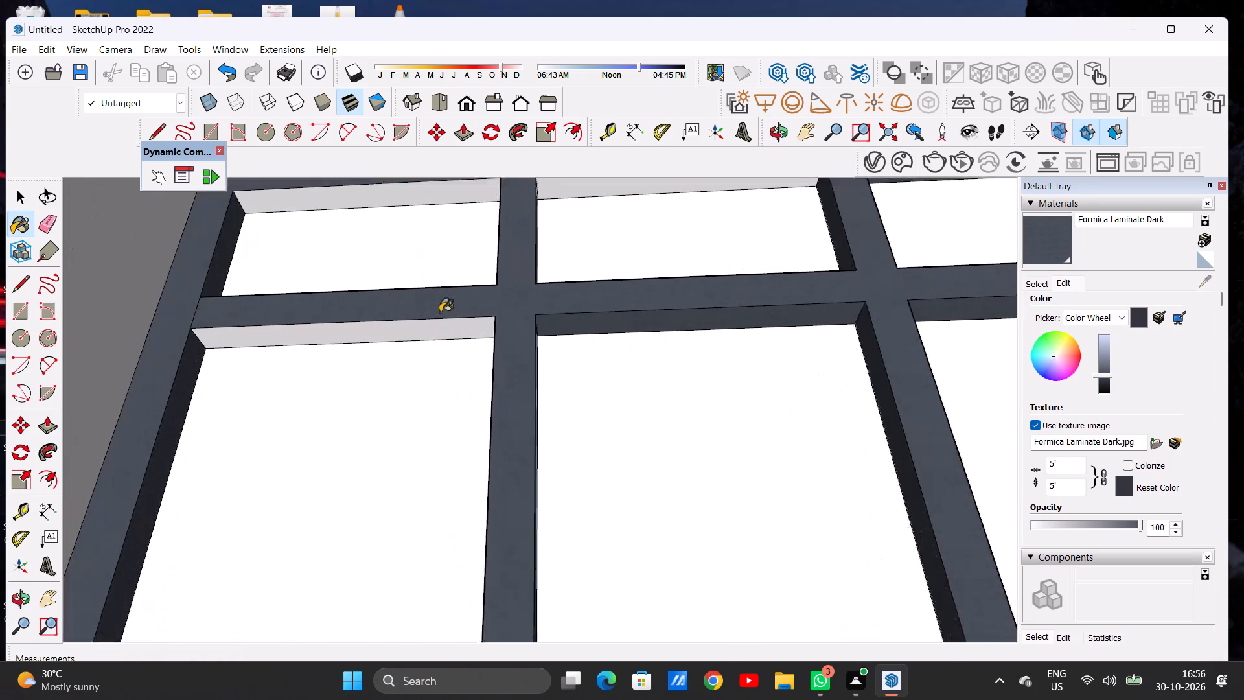
pyautogui.scroll(8, 440, 312)
pyautogui.click(452, 327)
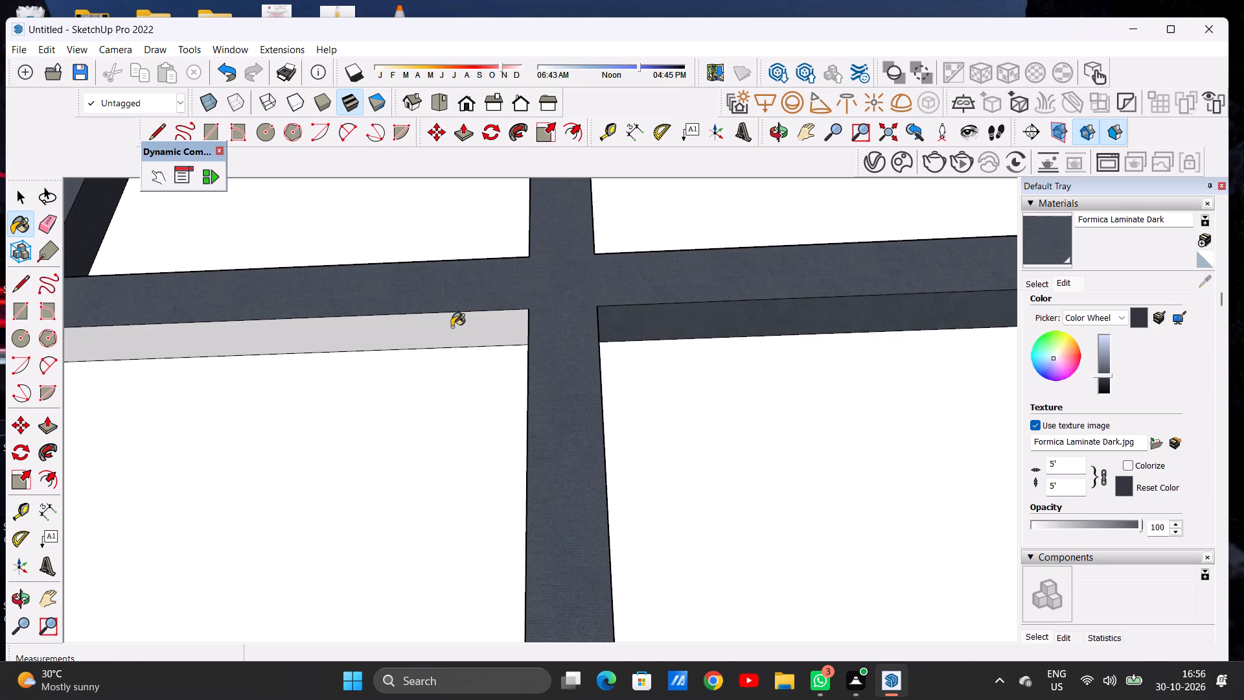
# Paint the undersides of the top frame member over the two leftmost transom panes with Formica Laminate Dark.
pyautogui.scroll(-13, 441, 320)
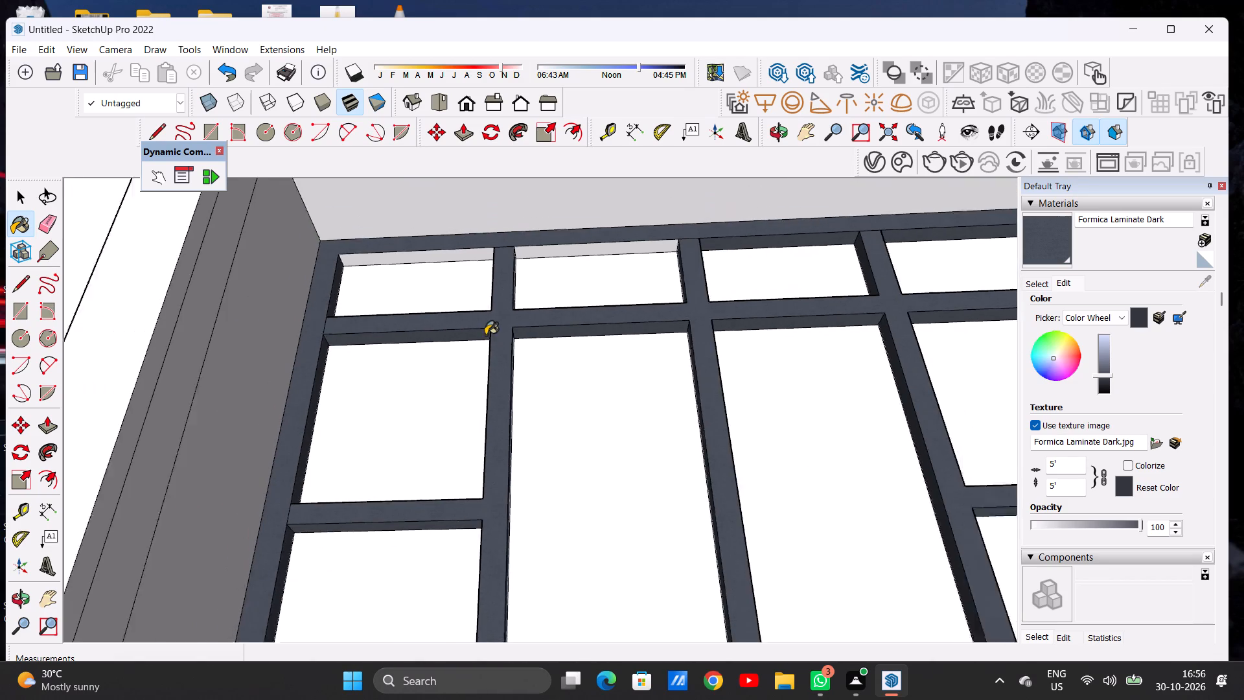
pyautogui.scroll(-1, 485, 335)
pyautogui.scroll(1, 503, 264)
pyautogui.scroll(-1, 503, 264)
pyautogui.scroll(13, 503, 264)
pyautogui.click(470, 266)
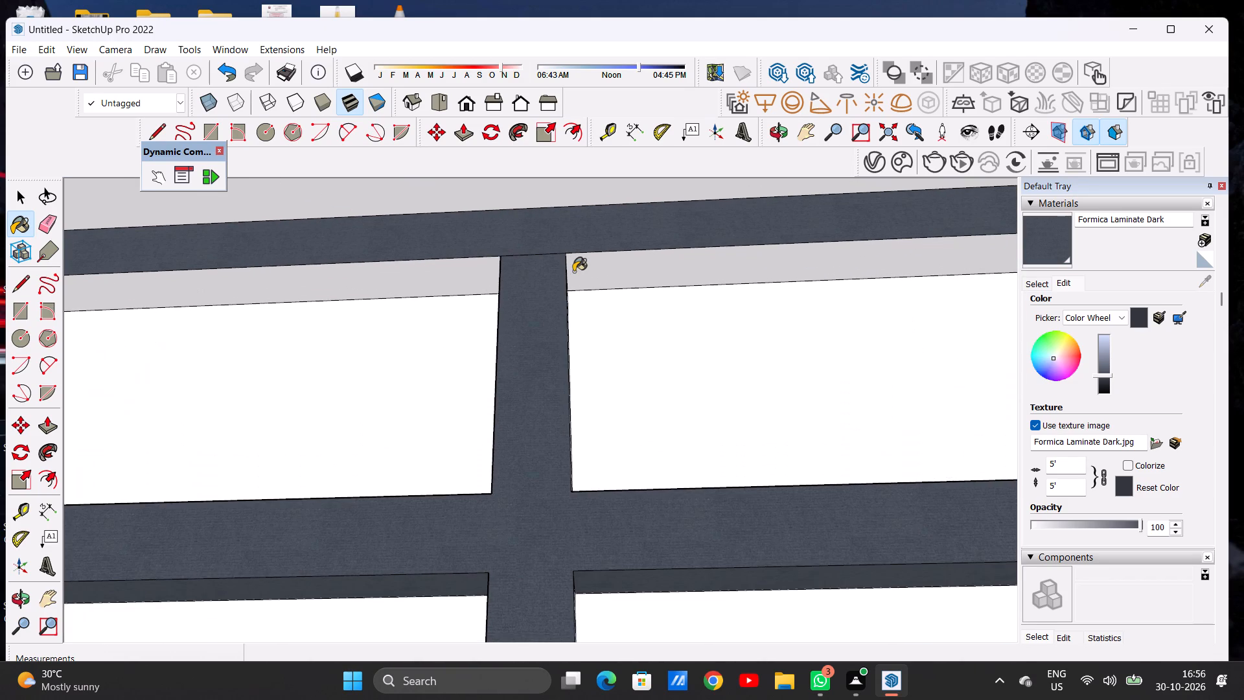
pyautogui.click(574, 272)
# Examine the painted window frame from several angles, including its sill and outer corner, for missed faces.
pyautogui.scroll(-13, 461, 290)
pyautogui.moveTo(449, 314); pyautogui.dragTo(267, 408, button='middle')
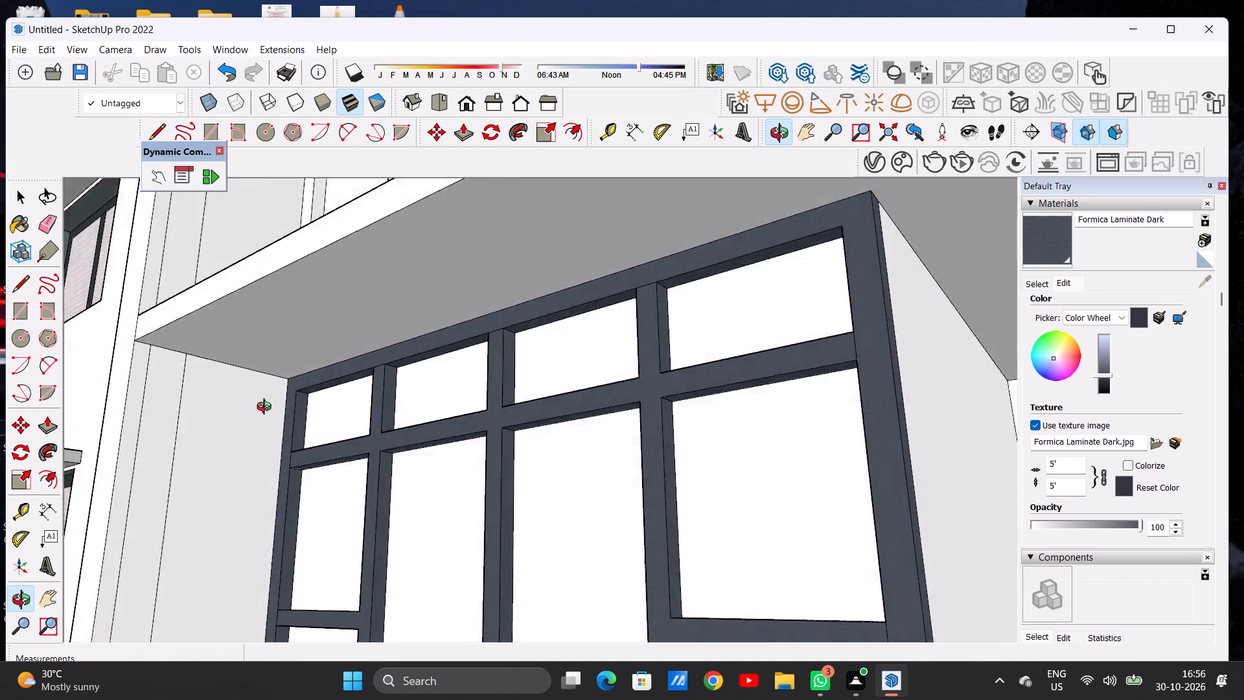
pyautogui.moveTo(267, 408); pyautogui.dragTo(409, 453, button='middle')
pyautogui.scroll(-14, 409, 426)
pyautogui.scroll(2, 489, 495)
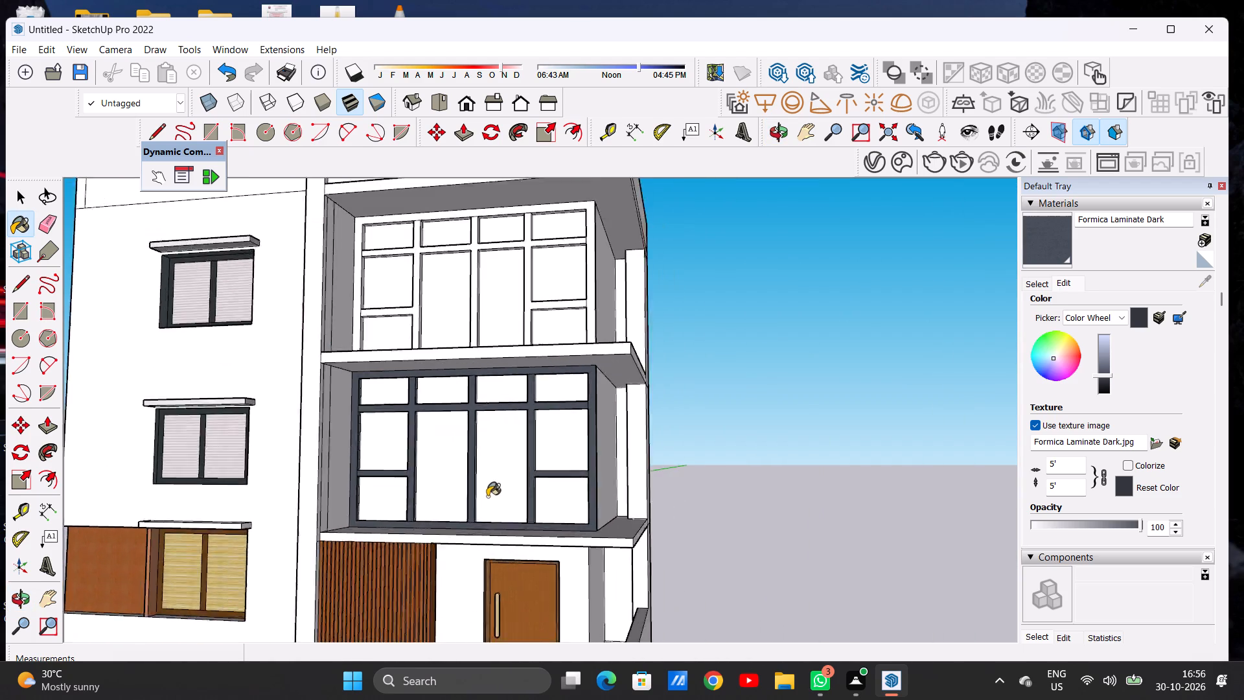
pyautogui.scroll(11, 487, 496)
pyautogui.scroll(-1, 358, 542)
pyautogui.scroll(5, 358, 542)
pyautogui.moveTo(362, 490); pyautogui.dragTo(402, 629, button='middle')
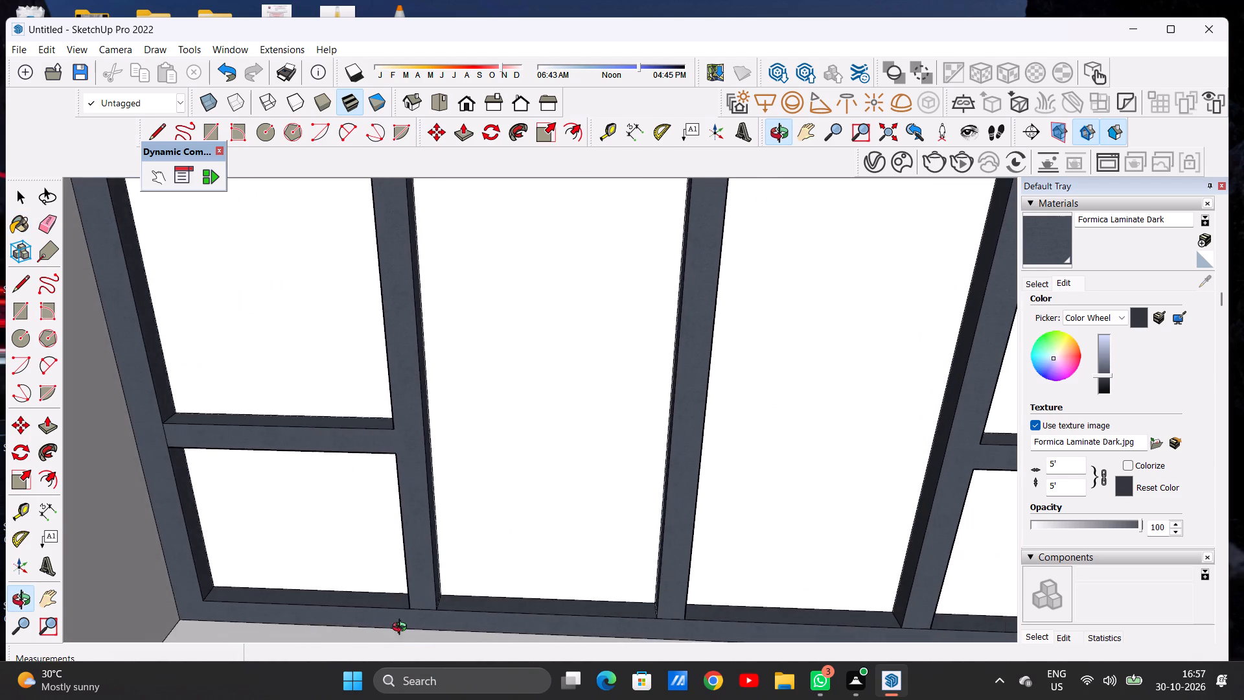
pyautogui.moveTo(402, 629); pyautogui.dragTo(402, 577, button='middle')
pyautogui.scroll(-12, 382, 561)
pyautogui.moveTo(520, 529); pyautogui.dragTo(350, 500, button='middle')
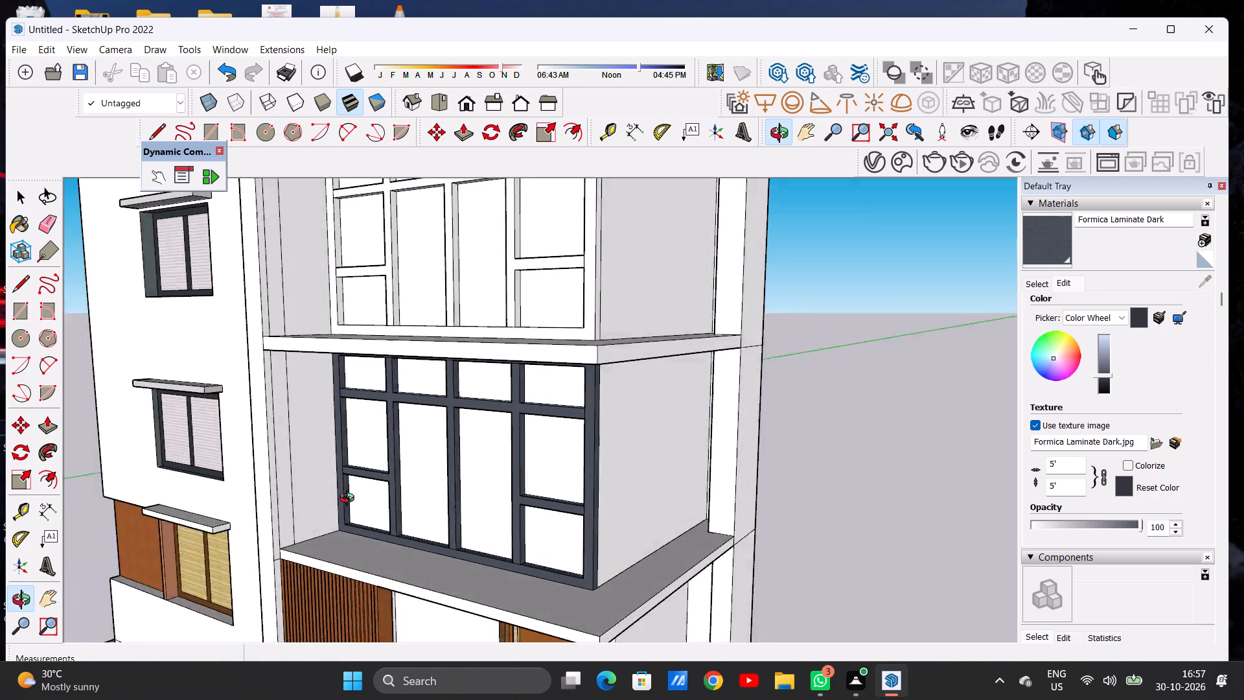
pyautogui.moveTo(350, 500); pyautogui.dragTo(619, 465, button='middle')
pyautogui.moveTo(619, 465); pyautogui.dragTo(527, 488, button='middle')
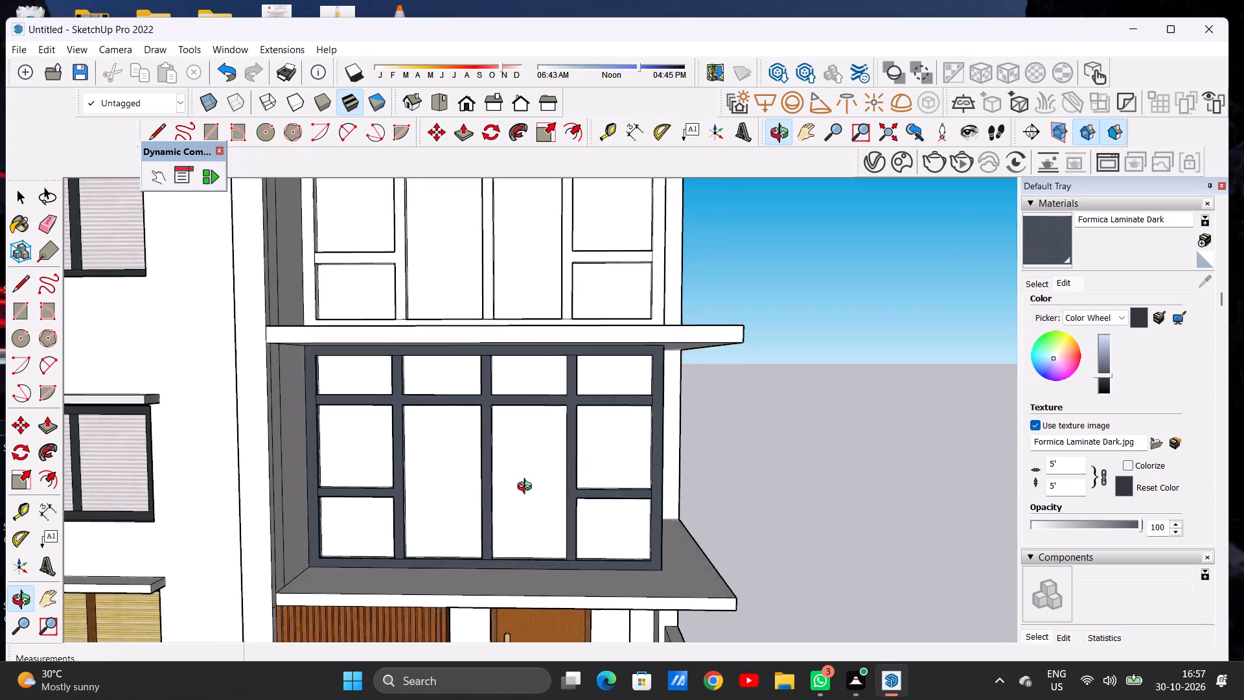
pyautogui.moveTo(527, 488); pyautogui.dragTo(524, 504, button='middle')
pyautogui.scroll(-14, 402, 520)
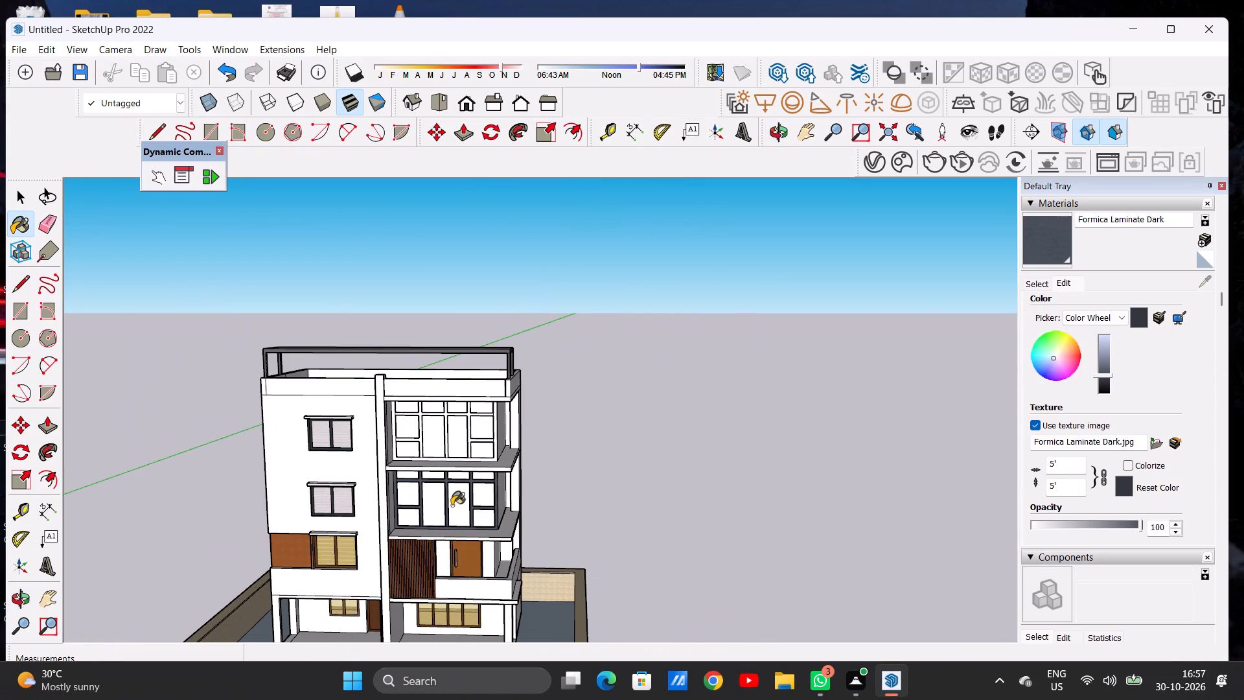
pyautogui.scroll(-6, 524, 490)
pyautogui.scroll(7, 474, 550)
pyautogui.scroll(8, 491, 493)
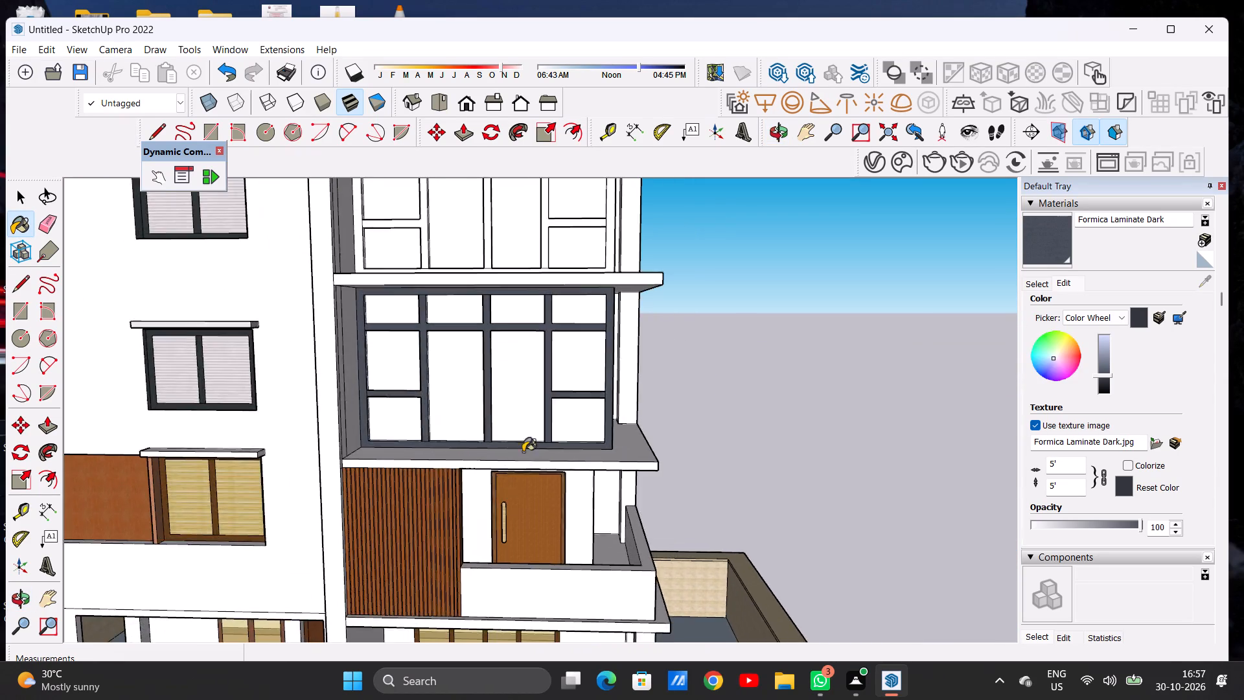
pyautogui.scroll(8, 523, 452)
pyautogui.moveTo(528, 419); pyautogui.dragTo(301, 505, button='middle')
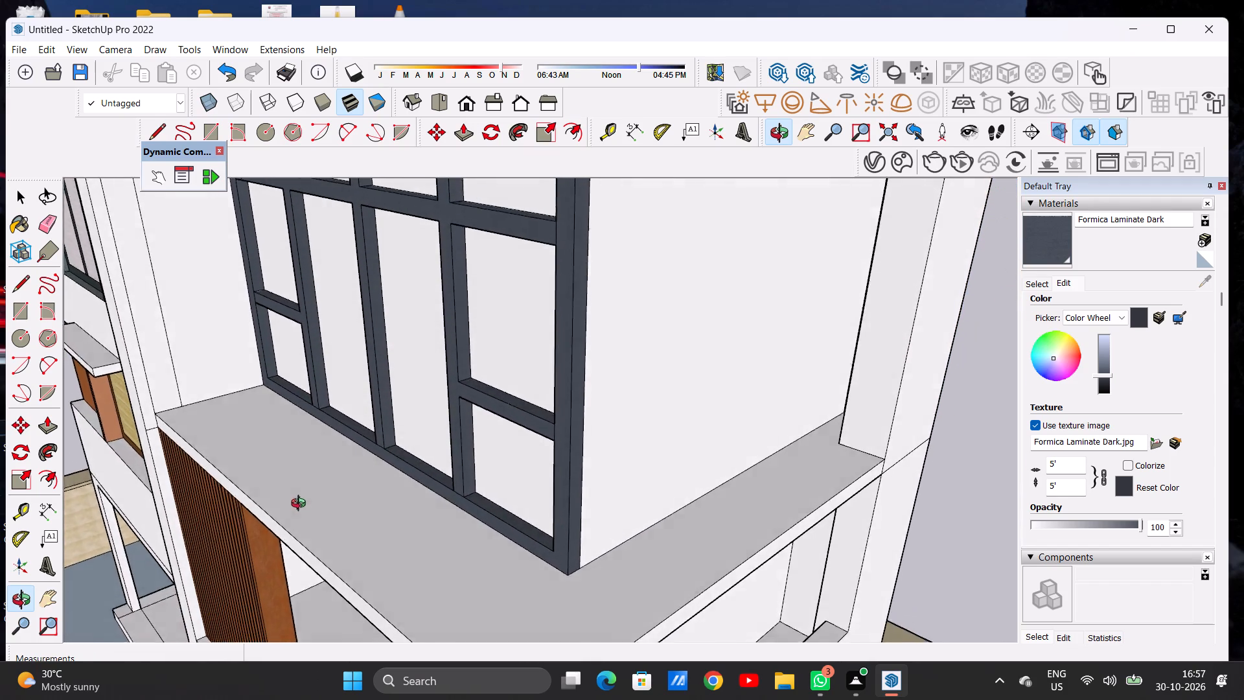
pyautogui.moveTo(301, 505); pyautogui.dragTo(387, 506, button='middle')
# Paint the outer side face of the top-floor balcony window frame at the wall corner with Formica Laminate Dark.
pyautogui.scroll(-5, 556, 490)
pyautogui.scroll(-5, 606, 470)
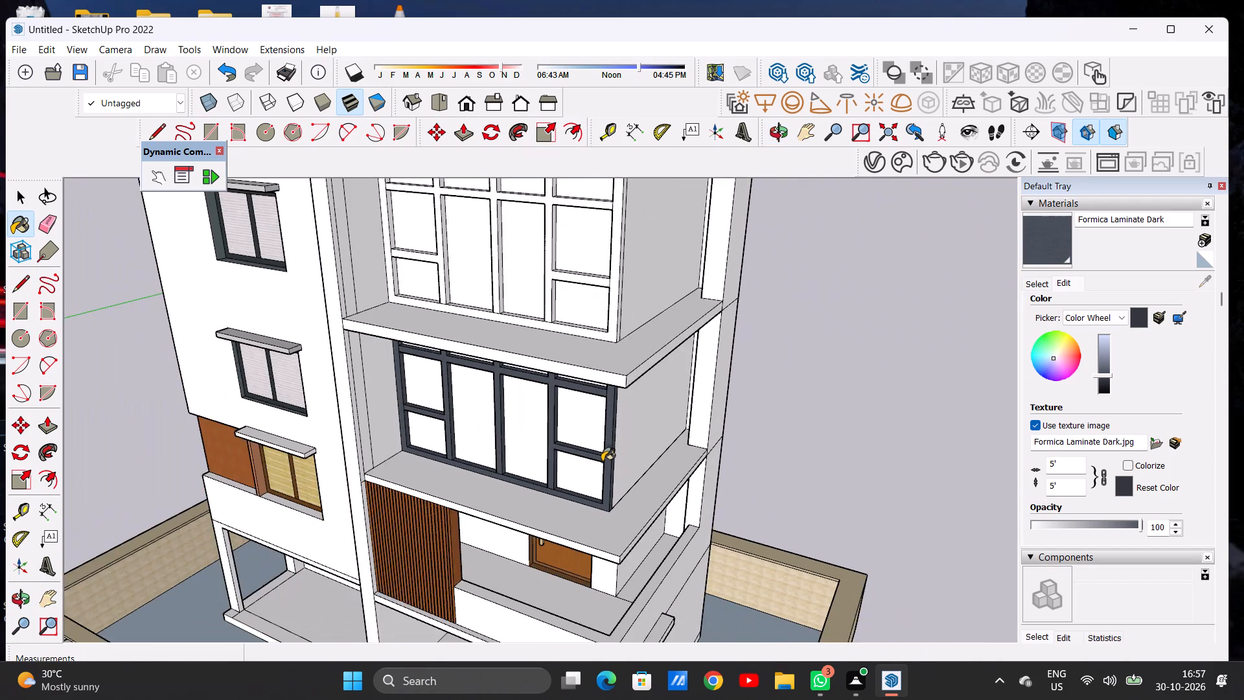
pyautogui.scroll(-4, 602, 460)
pyautogui.scroll(6, 599, 345)
pyautogui.scroll(7, 610, 396)
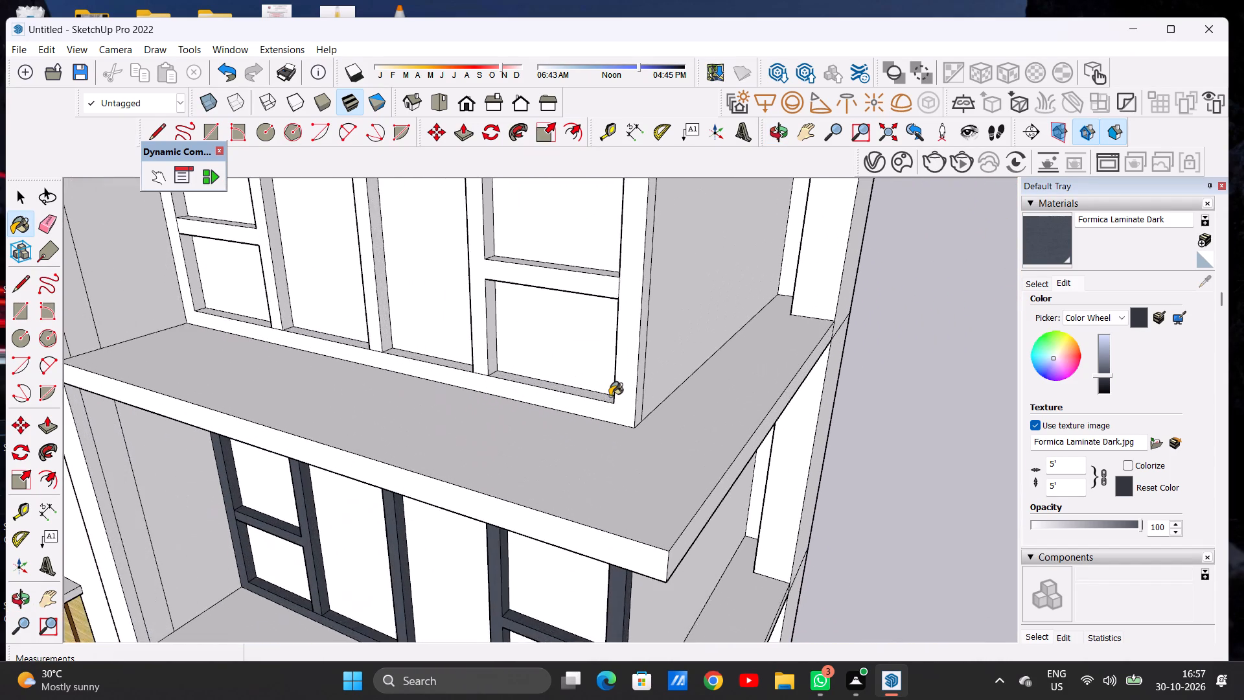
pyautogui.scroll(1, 623, 397)
pyautogui.scroll(-1, 623, 397)
pyautogui.scroll(5, 623, 397)
pyautogui.moveTo(641, 402); pyautogui.dragTo(544, 411, button='middle')
pyautogui.scroll(4, 558, 415)
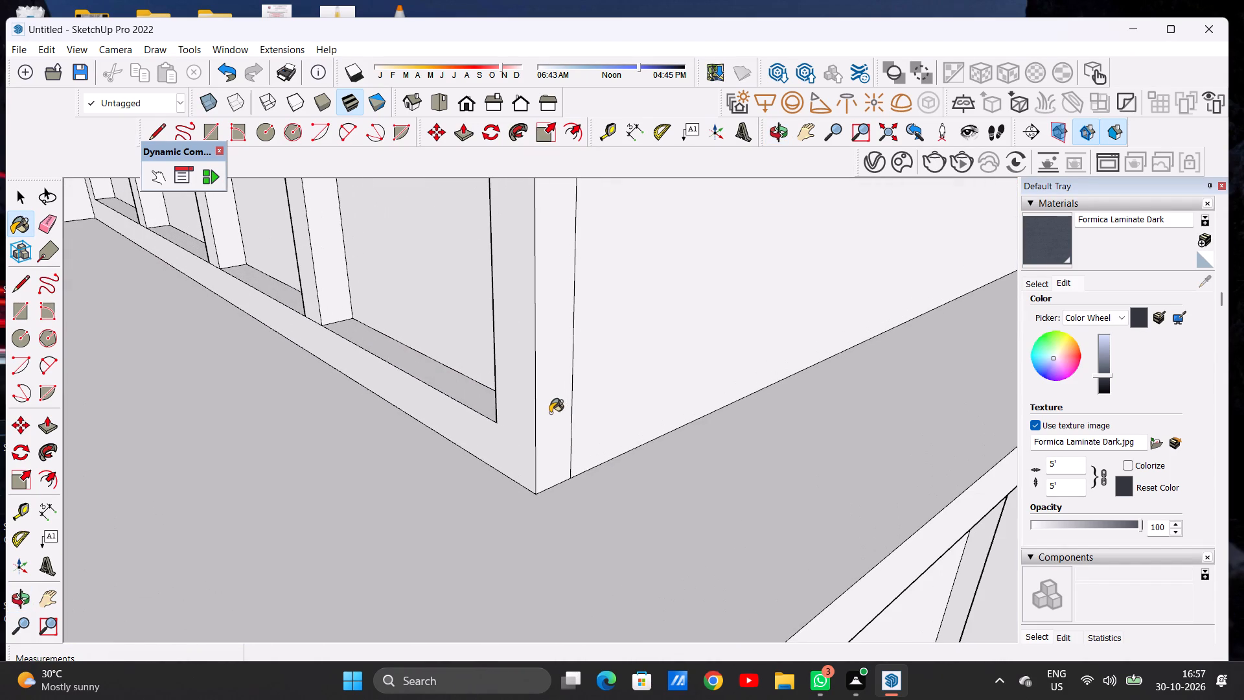
pyautogui.click(547, 412)
pyautogui.scroll(-10, 630, 439)
pyautogui.moveTo(570, 458); pyautogui.dragTo(570, 456, button='middle')
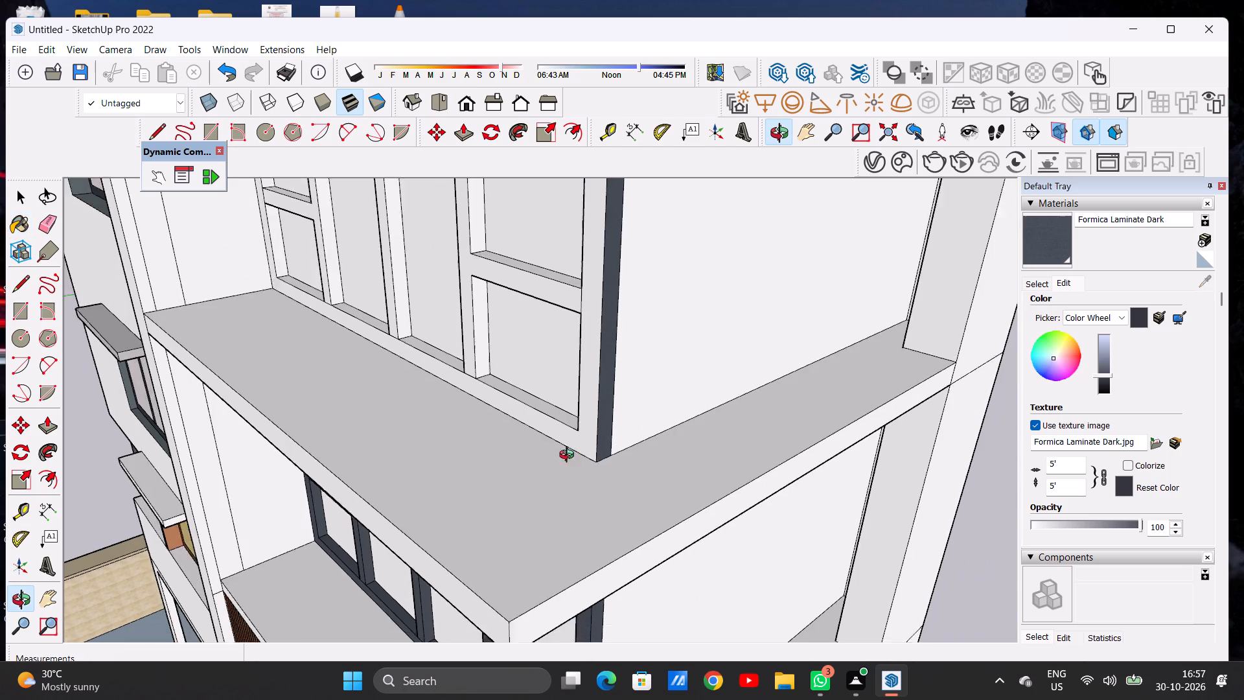
# Paint the front faces of the top-floor balcony window's outer frame and its inner mullions and crossbars with Formica Laminate Dark.
pyautogui.moveTo(570, 456); pyautogui.dragTo(702, 446, button='middle')
pyautogui.scroll(6, 724, 405)
pyautogui.click(725, 405)
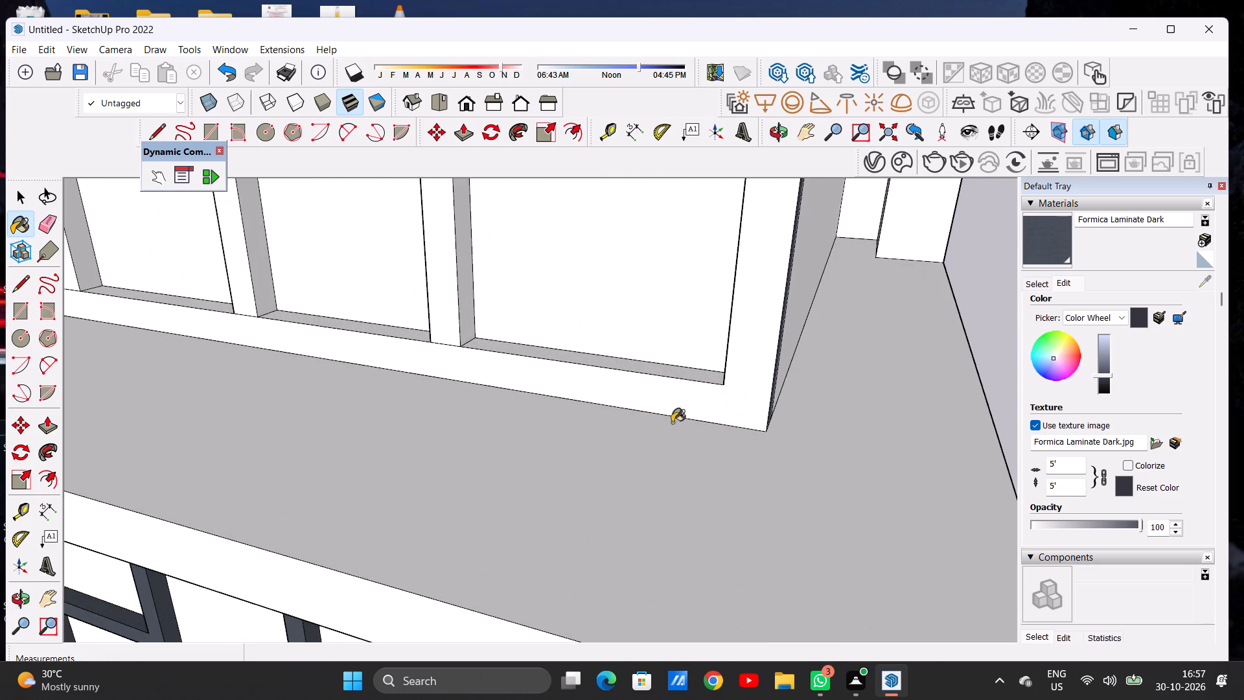
pyautogui.scroll(-18, 649, 436)
pyautogui.moveTo(625, 442); pyautogui.dragTo(647, 430, button='middle')
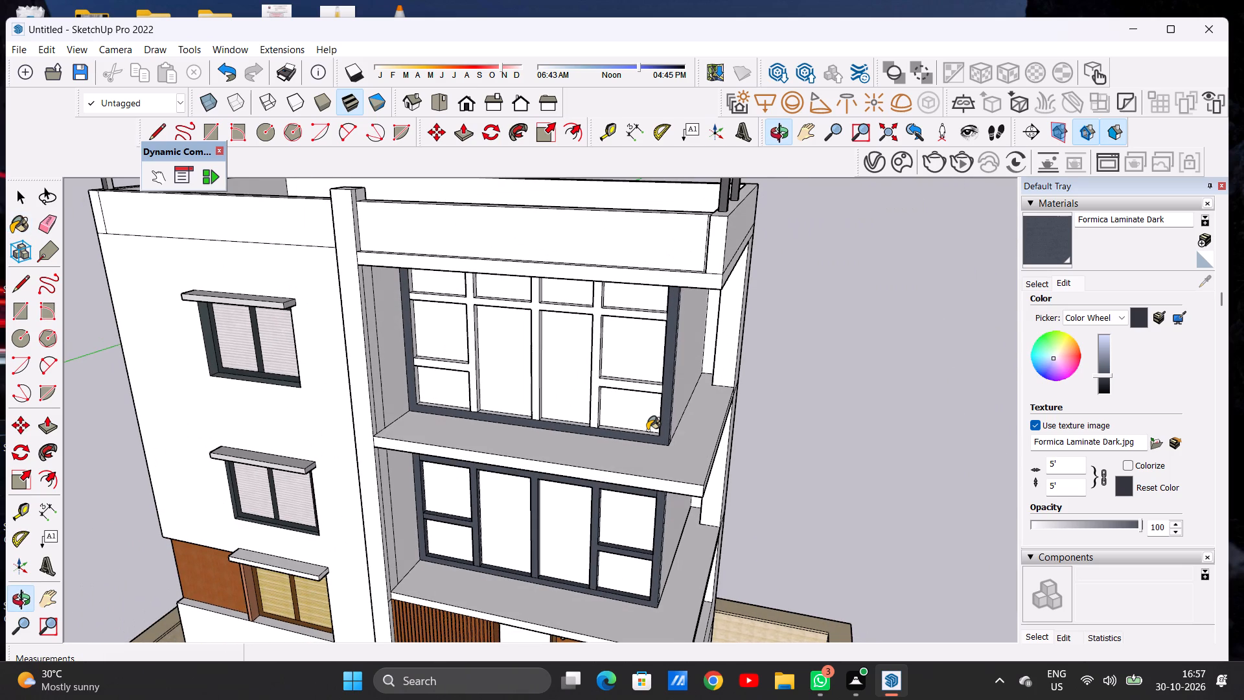
pyautogui.scroll(15, 612, 424)
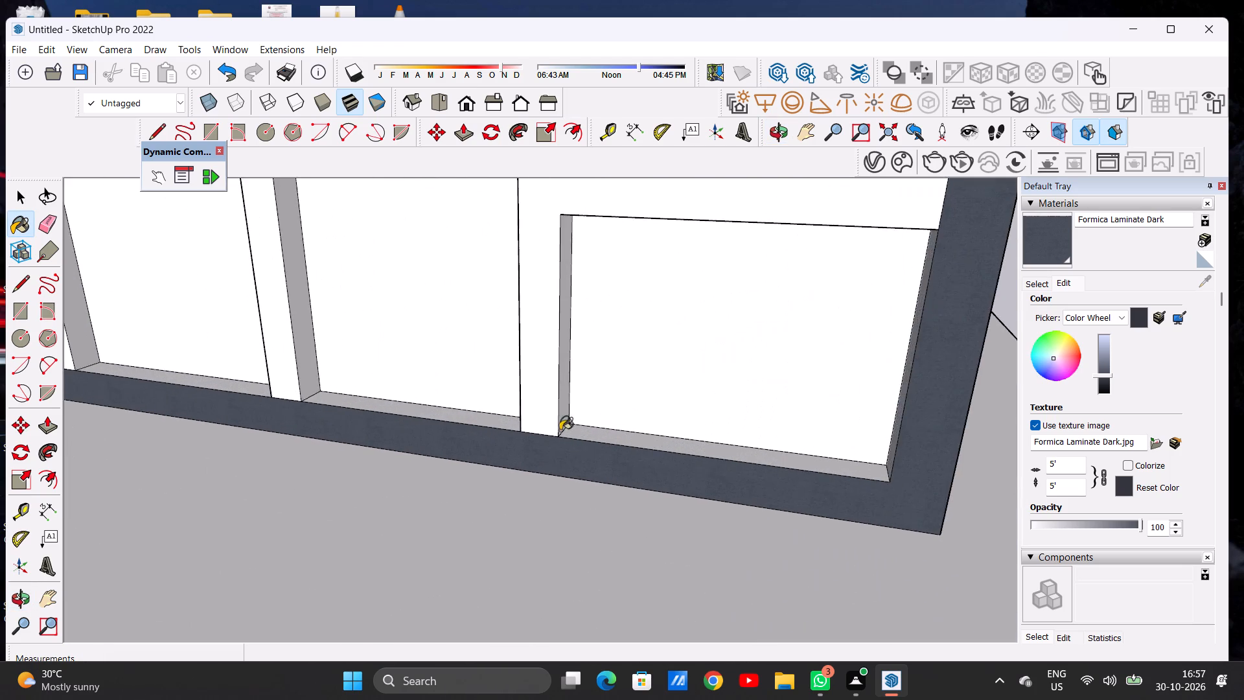
pyautogui.scroll(7, 560, 430)
pyautogui.click(545, 428)
pyautogui.scroll(-15, 573, 426)
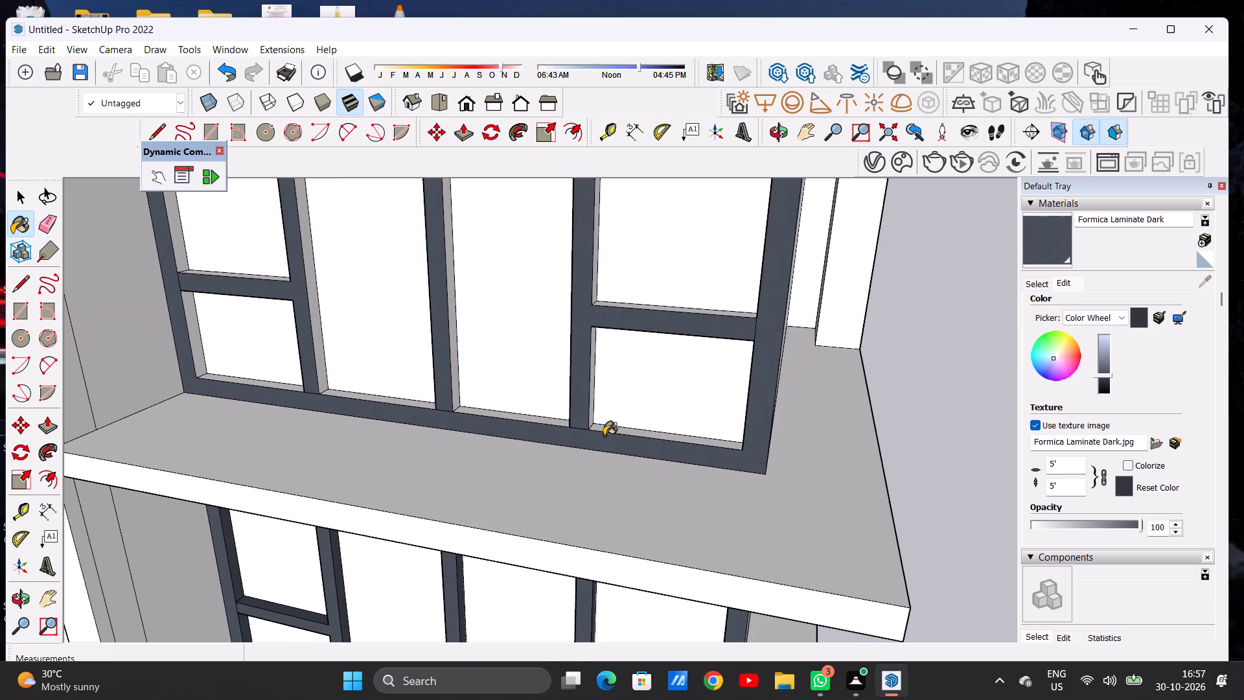
# Paint the inner face of the right jamb in the lower-right pane of the top-floor window with Formica Laminate Dark.
pyautogui.moveTo(604, 436); pyautogui.dragTo(608, 419, button='middle')
pyautogui.scroll(-11, 521, 437)
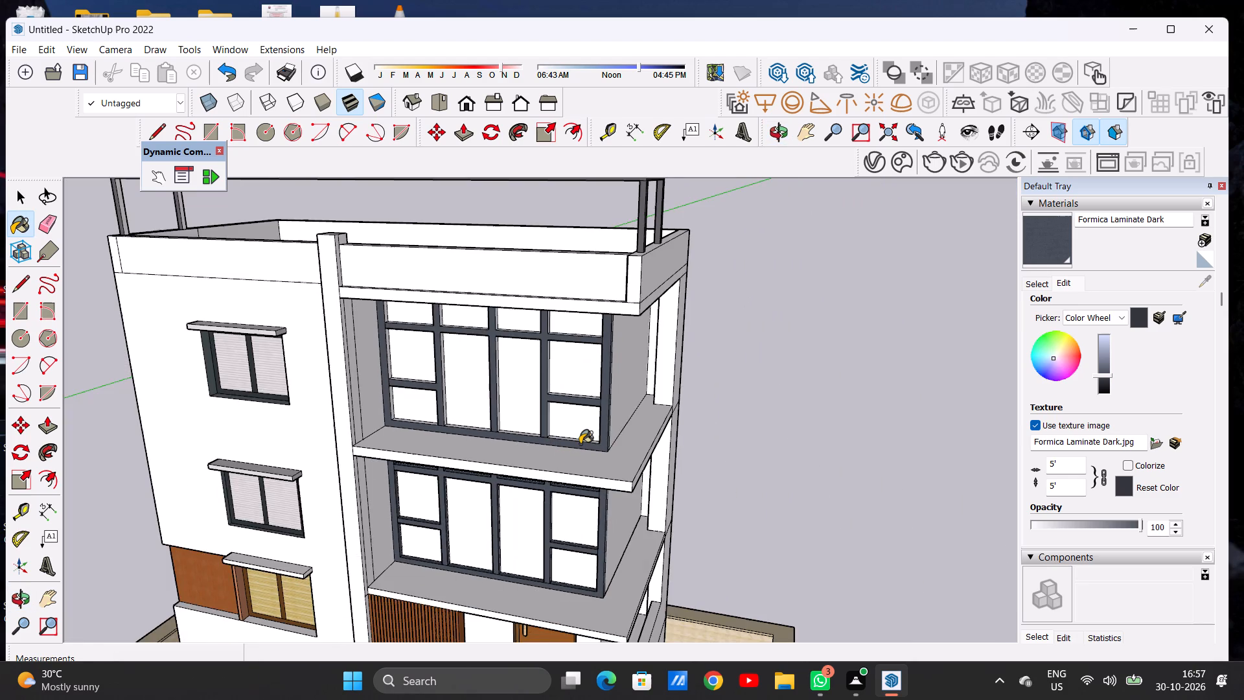
pyautogui.scroll(15, 580, 444)
pyautogui.scroll(5, 504, 425)
pyautogui.moveTo(514, 418); pyautogui.dragTo(537, 421, button='middle')
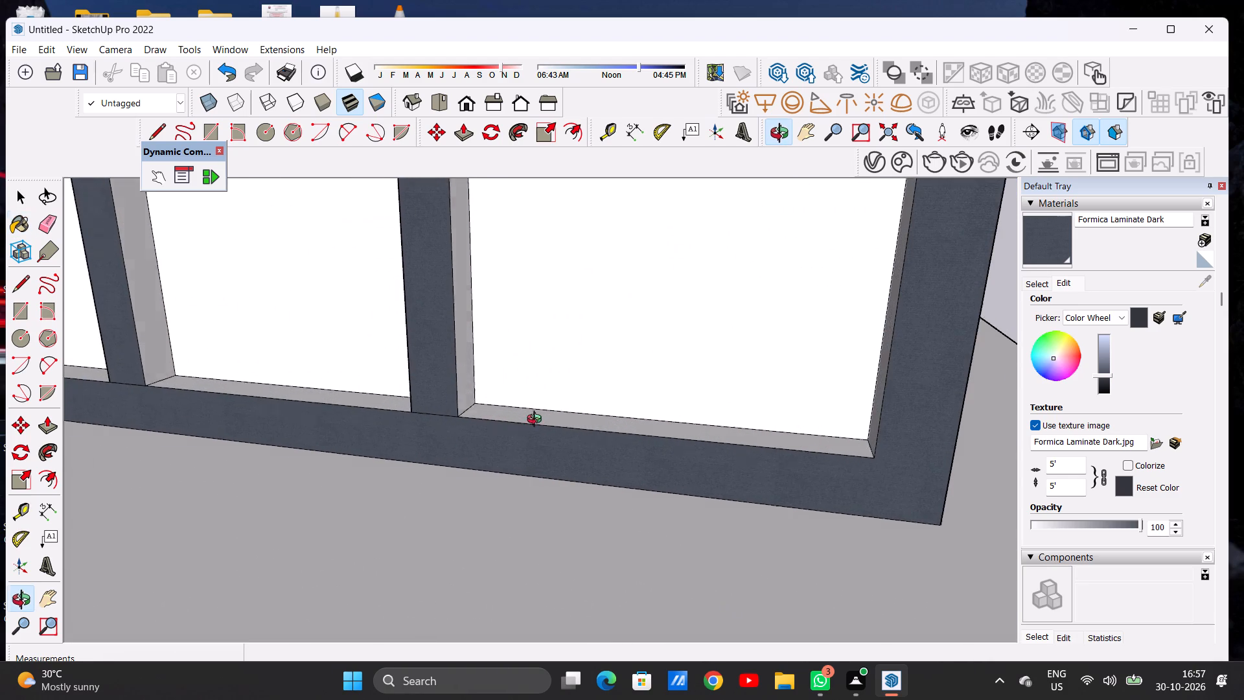
pyautogui.moveTo(537, 421); pyautogui.dragTo(710, 454, button='middle')
pyautogui.scroll(1, 807, 361)
pyautogui.scroll(-1, 807, 361)
pyautogui.scroll(3, 807, 361)
pyautogui.click(847, 349)
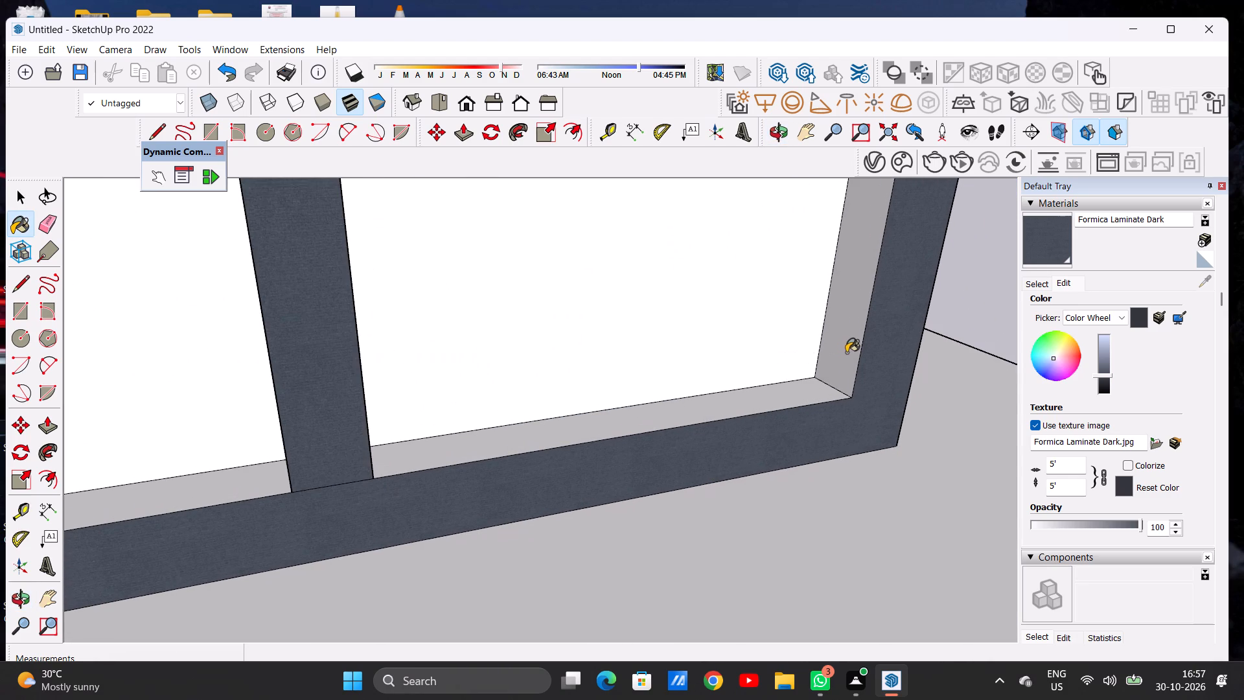
pyautogui.click(825, 380)
# Paint the sill top and the adjoining mullion's side face in the lower-right pane with Formica Laminate Dark.
pyautogui.scroll(-9, 420, 467)
pyautogui.moveTo(405, 495); pyautogui.dragTo(158, 491, button='middle')
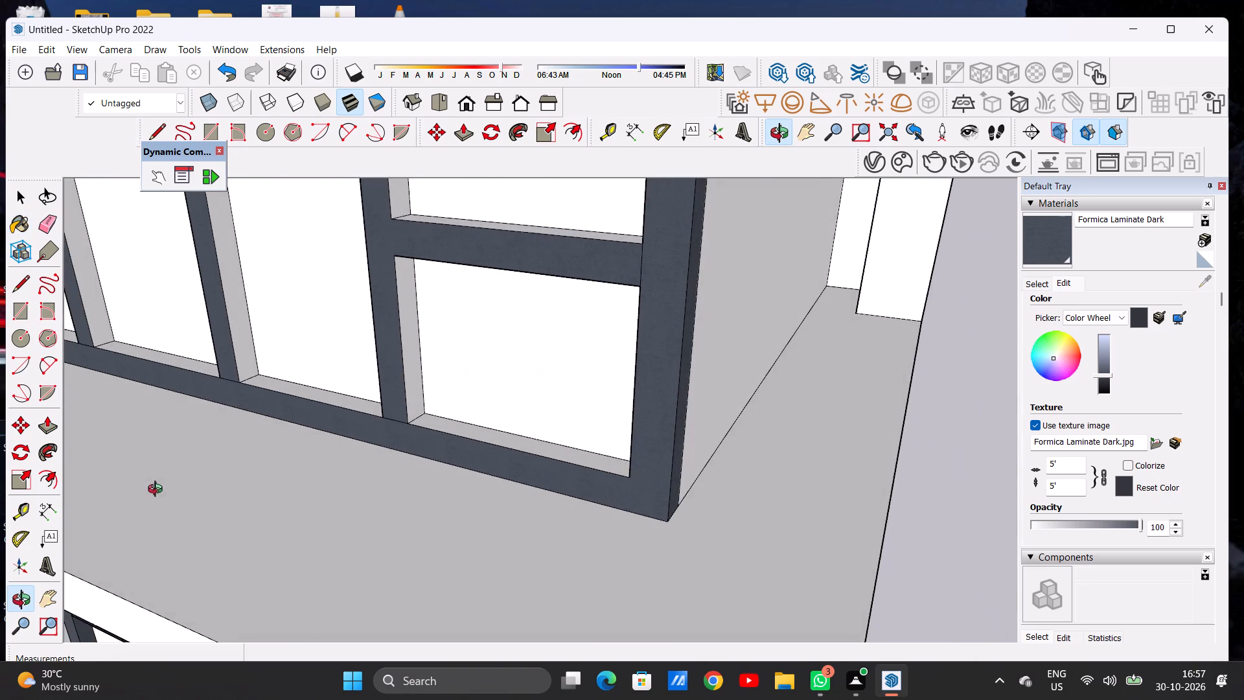
pyautogui.moveTo(158, 491); pyautogui.dragTo(158, 491, button='middle')
pyautogui.scroll(9, 448, 416)
pyautogui.click(411, 423)
pyautogui.click(376, 384)
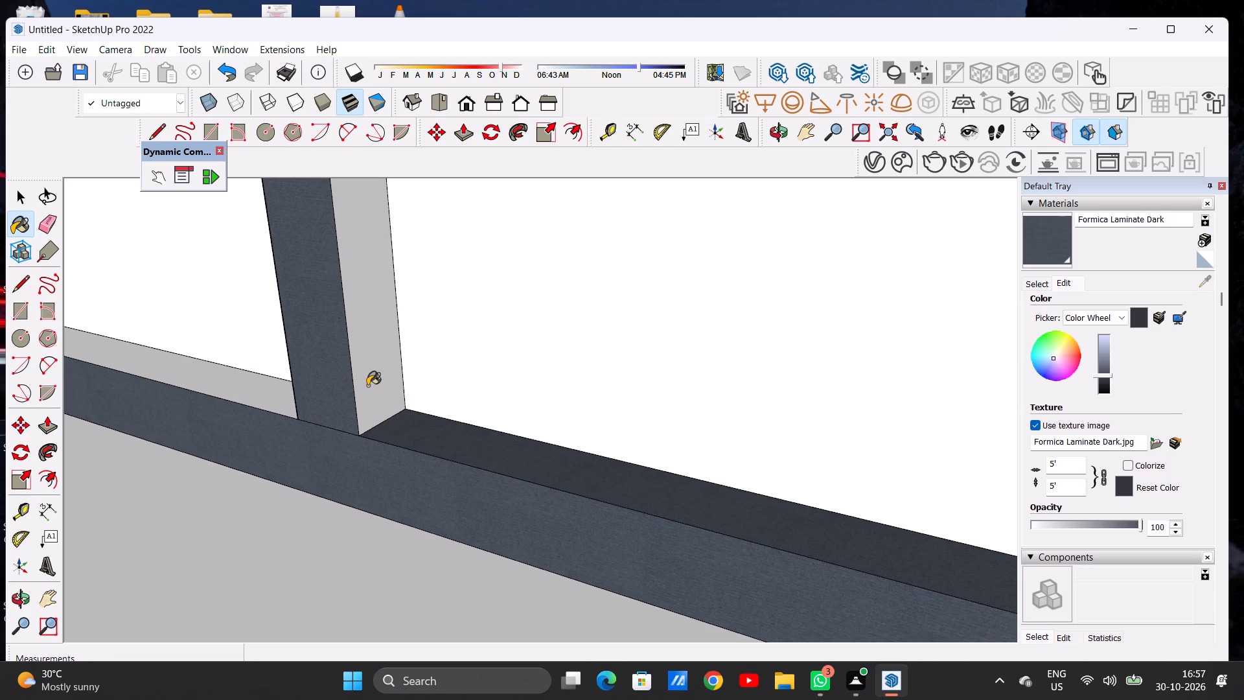
# Paint the underside of the crossbar above the lower-right pane with Formica Laminate Dark.
pyautogui.scroll(-19, 367, 386)
pyautogui.moveTo(448, 422); pyautogui.dragTo(469, 325, button='middle')
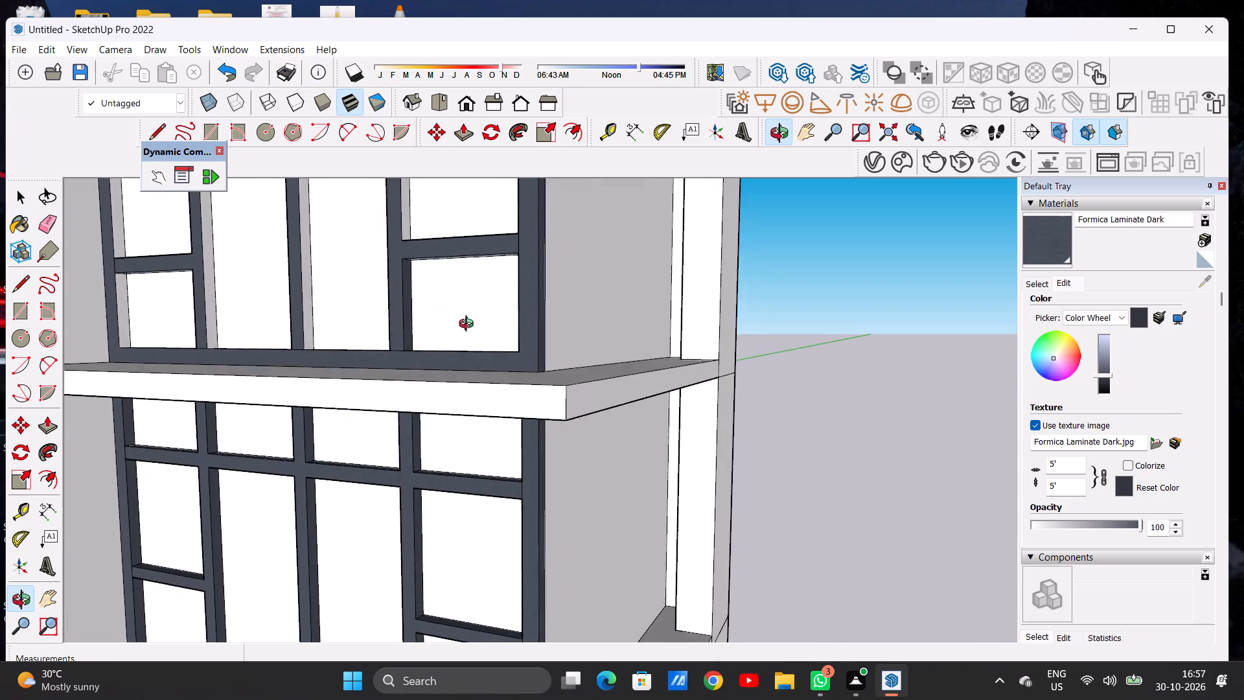
pyautogui.moveTo(469, 325); pyautogui.dragTo(469, 320, button='middle')
pyautogui.scroll(3, 452, 248)
pyautogui.scroll(-1, 451, 248)
pyautogui.scroll(1, 448, 246)
pyautogui.scroll(-1, 447, 246)
pyautogui.scroll(7, 424, 260)
pyautogui.moveTo(485, 327); pyautogui.dragTo(617, 270, button='middle')
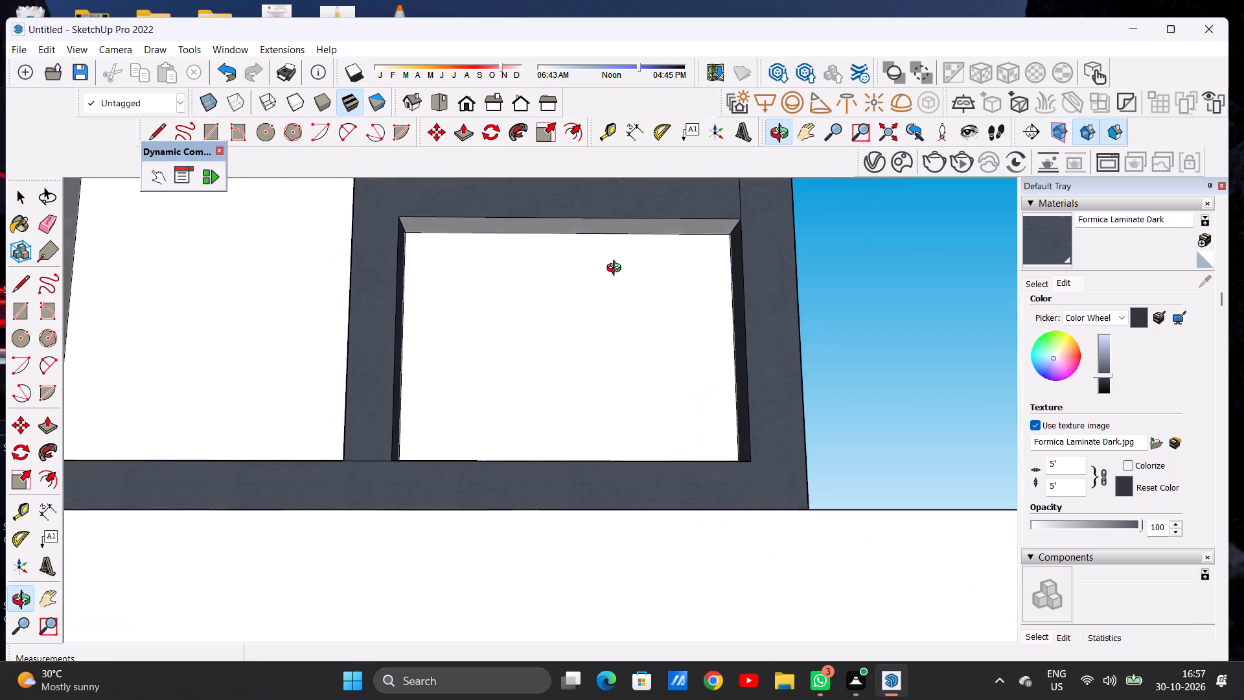
pyautogui.moveTo(617, 270); pyautogui.dragTo(619, 277, button='middle')
pyautogui.scroll(5, 540, 232)
pyautogui.scroll(-1, 540, 232)
pyautogui.scroll(7, 536, 232)
pyautogui.click(463, 219)
pyautogui.scroll(-6, 431, 354)
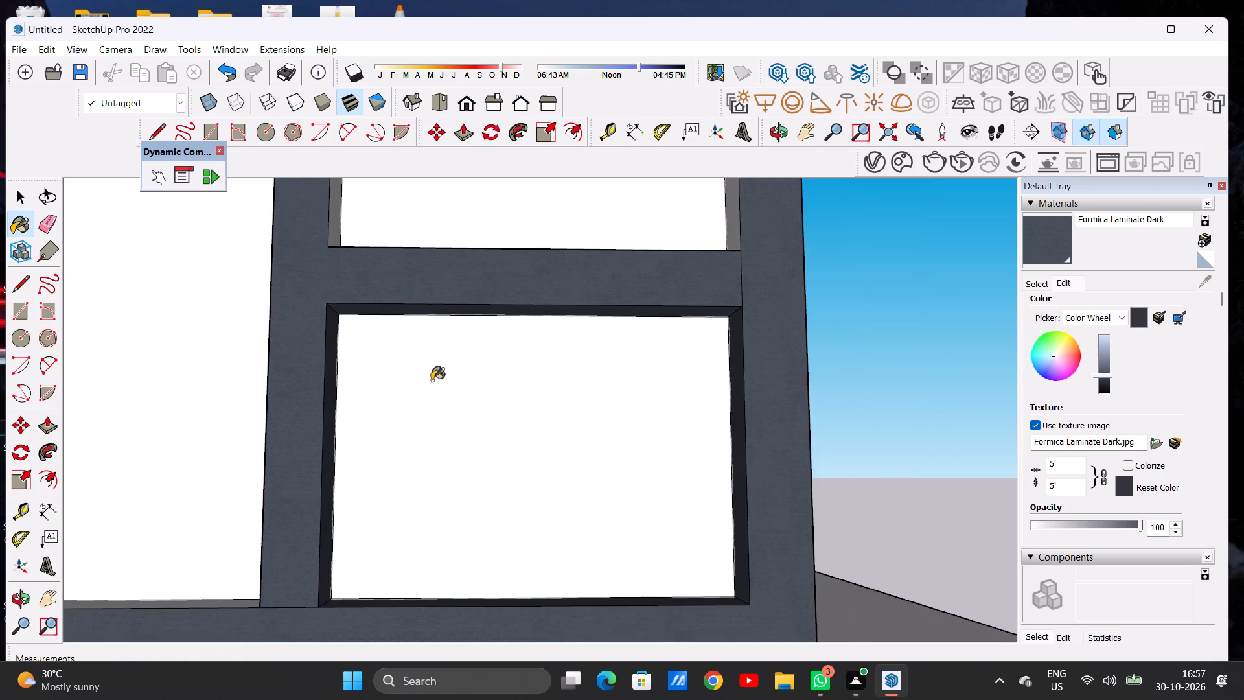
# Paint the crossbar top, mullion side and right jamb inside the middle-right pane with Formica Laminate Dark.
pyautogui.scroll(-8, 432, 380)
pyautogui.moveTo(424, 364); pyautogui.dragTo(400, 502, button='middle')
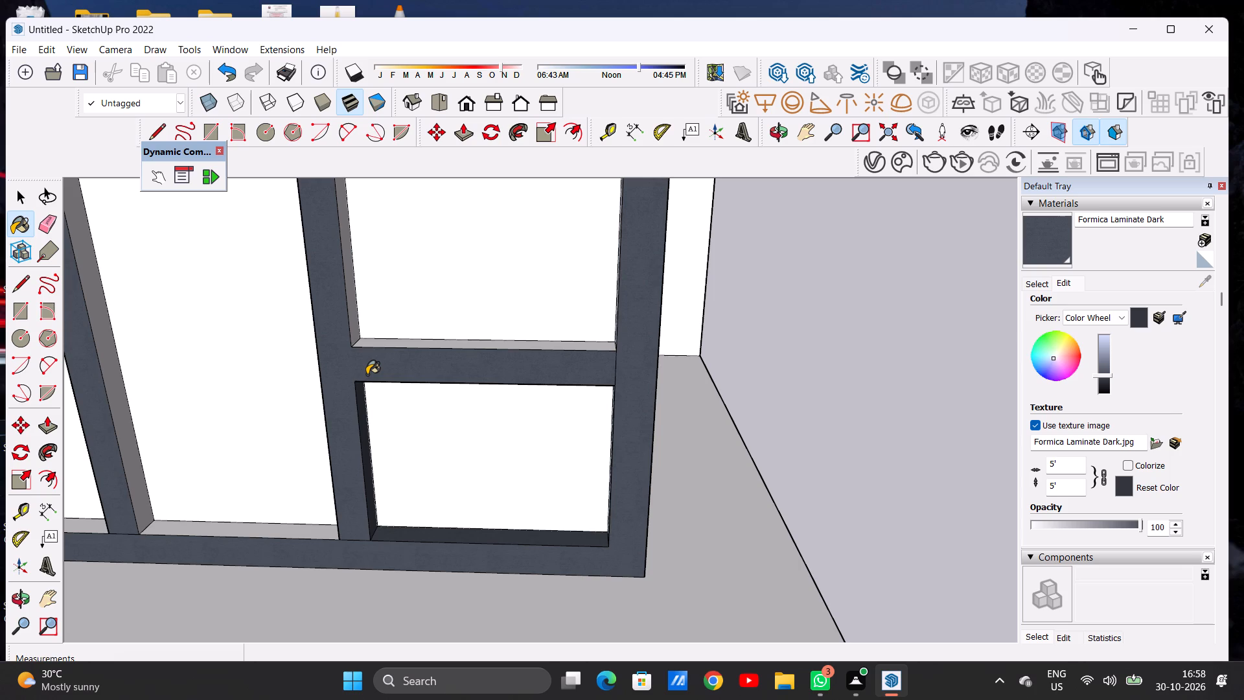
pyautogui.scroll(-1, 386, 360)
pyautogui.scroll(5, 384, 340)
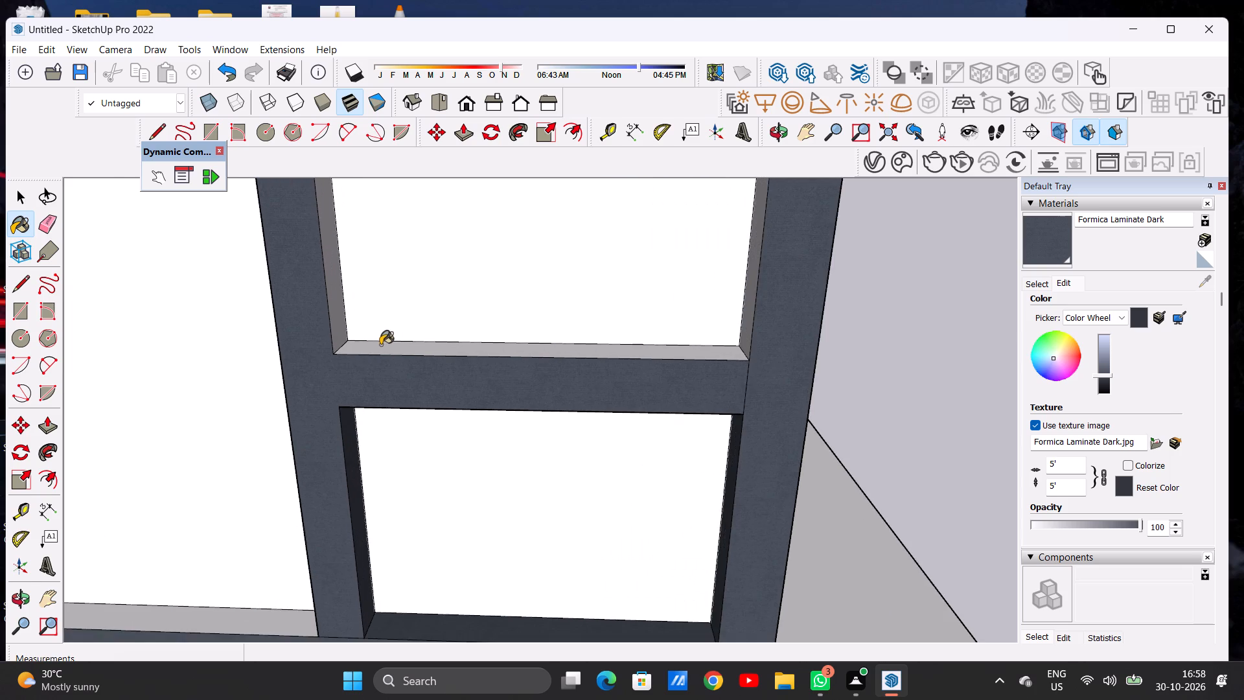
pyautogui.moveTo(372, 352); pyautogui.dragTo(366, 387, button='middle')
pyautogui.scroll(8, 363, 355)
pyautogui.click(356, 352)
pyautogui.click(301, 318)
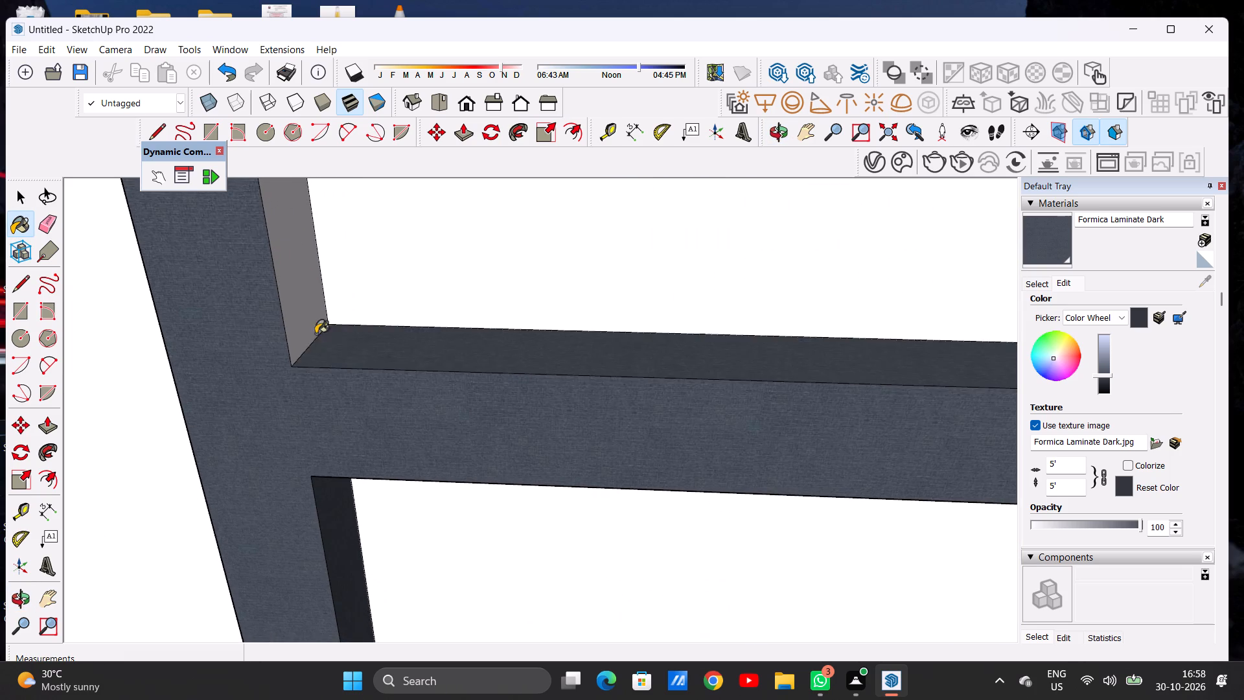
pyautogui.scroll(-11, 341, 364)
pyautogui.moveTo(408, 386); pyautogui.dragTo(533, 360, button='middle')
pyautogui.scroll(4, 642, 332)
pyautogui.click(702, 322)
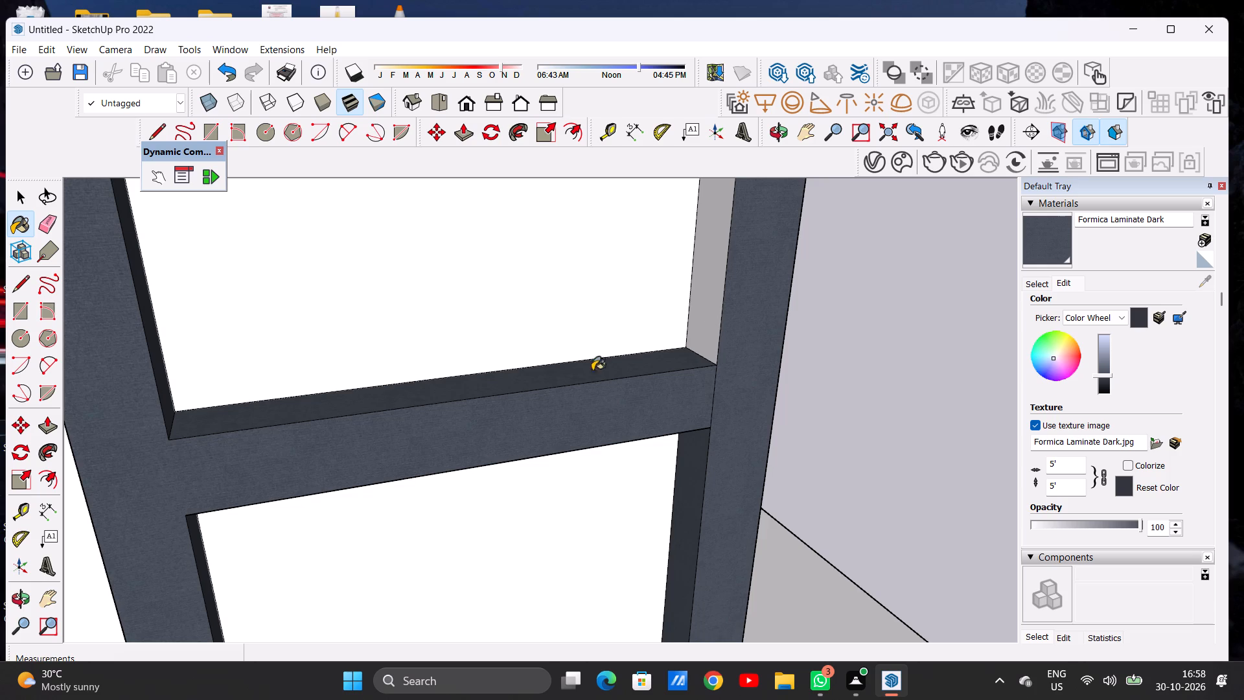
# Paint the mullion side and the transom bar's top face in the rightmost transom pane with Formica Laminate Dark.
pyautogui.scroll(-9, 461, 467)
pyautogui.scroll(-4, 402, 393)
pyautogui.scroll(1, 402, 393)
pyautogui.moveTo(406, 407); pyautogui.dragTo(333, 362, button='middle')
pyautogui.scroll(-3, 383, 421)
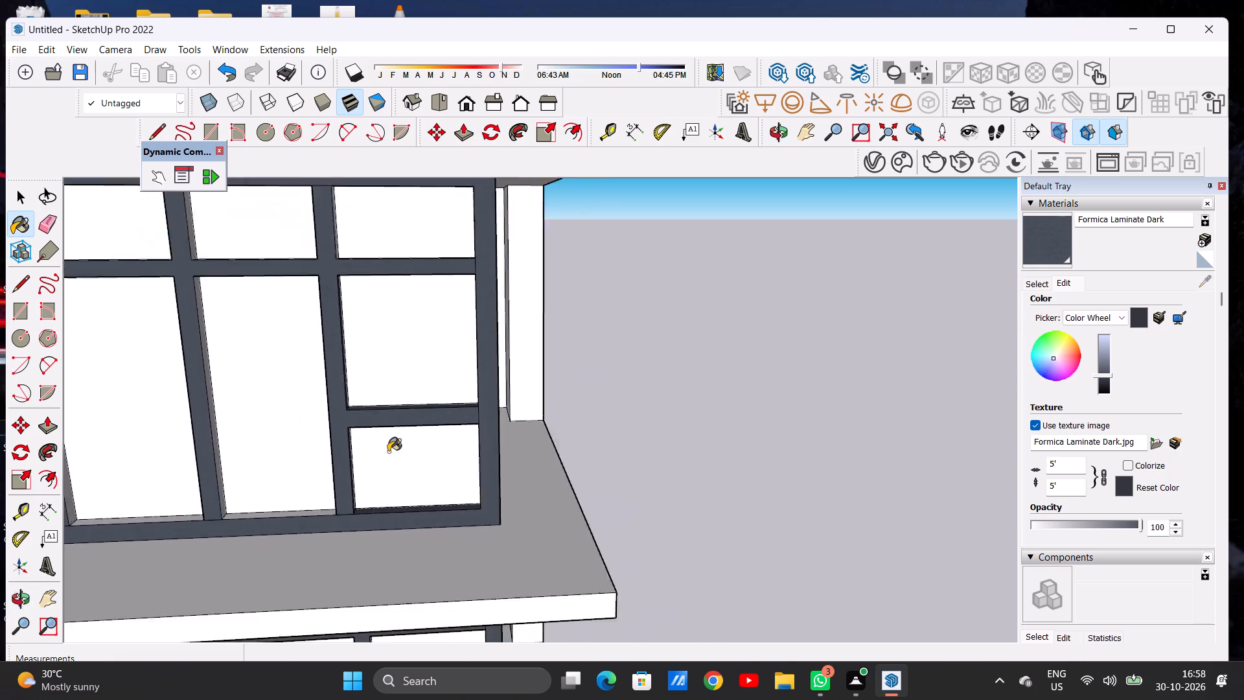
pyautogui.scroll(-9, 388, 452)
pyautogui.scroll(13, 389, 353)
pyautogui.moveTo(320, 374); pyautogui.dragTo(277, 388, button='middle')
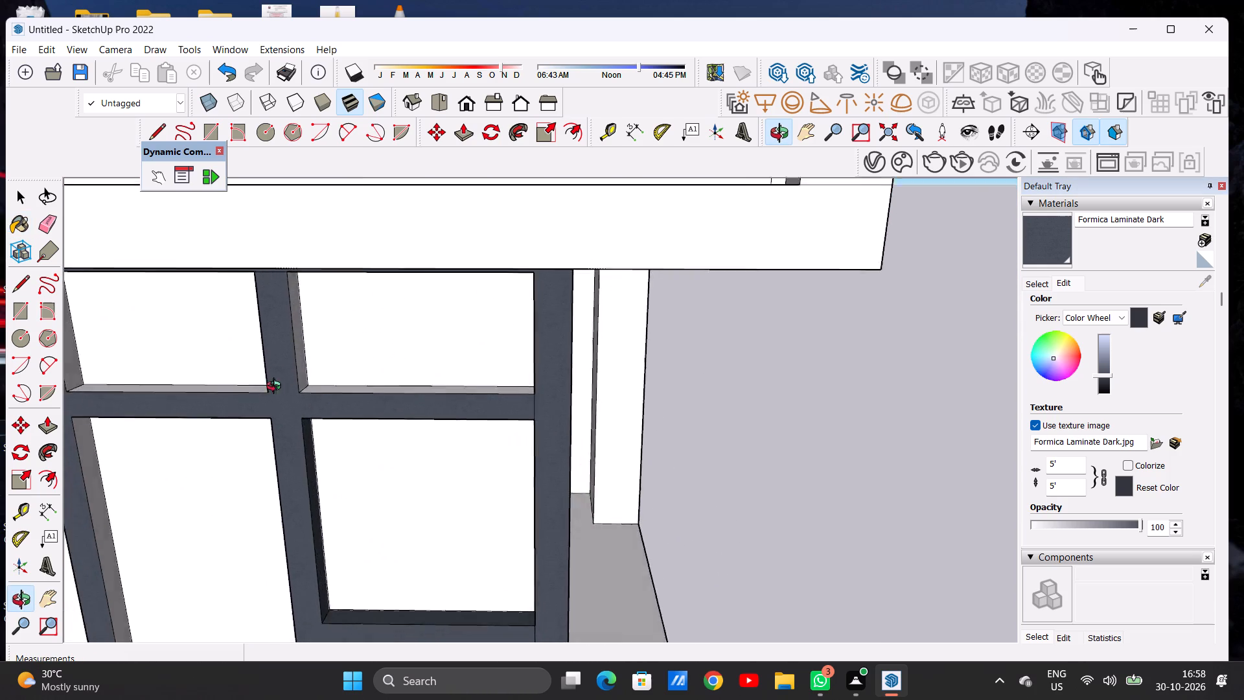
pyautogui.moveTo(277, 388); pyautogui.dragTo(209, 404, button='middle')
pyautogui.scroll(5, 301, 397)
pyautogui.scroll(-1, 348, 322)
pyautogui.scroll(9, 348, 322)
pyautogui.scroll(-1, 322, 340)
pyautogui.scroll(3, 322, 340)
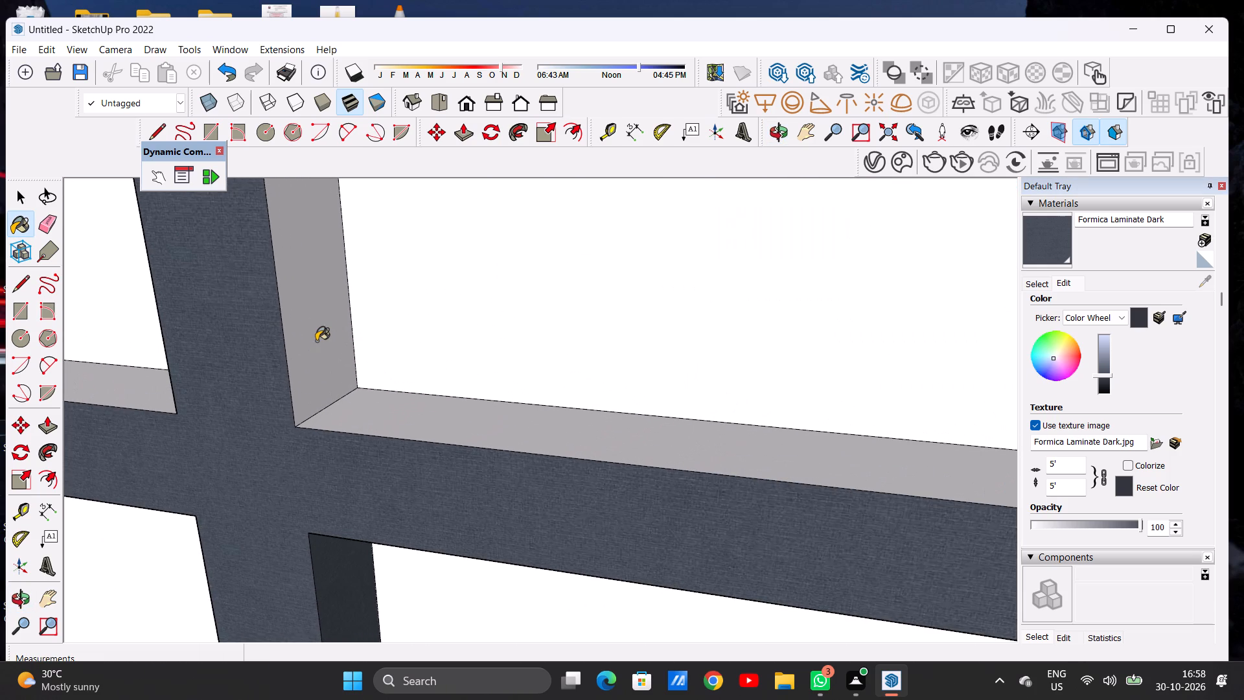
pyautogui.click(316, 341)
pyautogui.click(382, 410)
# Paint the underside of the transom bar above the middle-right pane with Formica Laminate Dark.
pyautogui.scroll(-15, 401, 406)
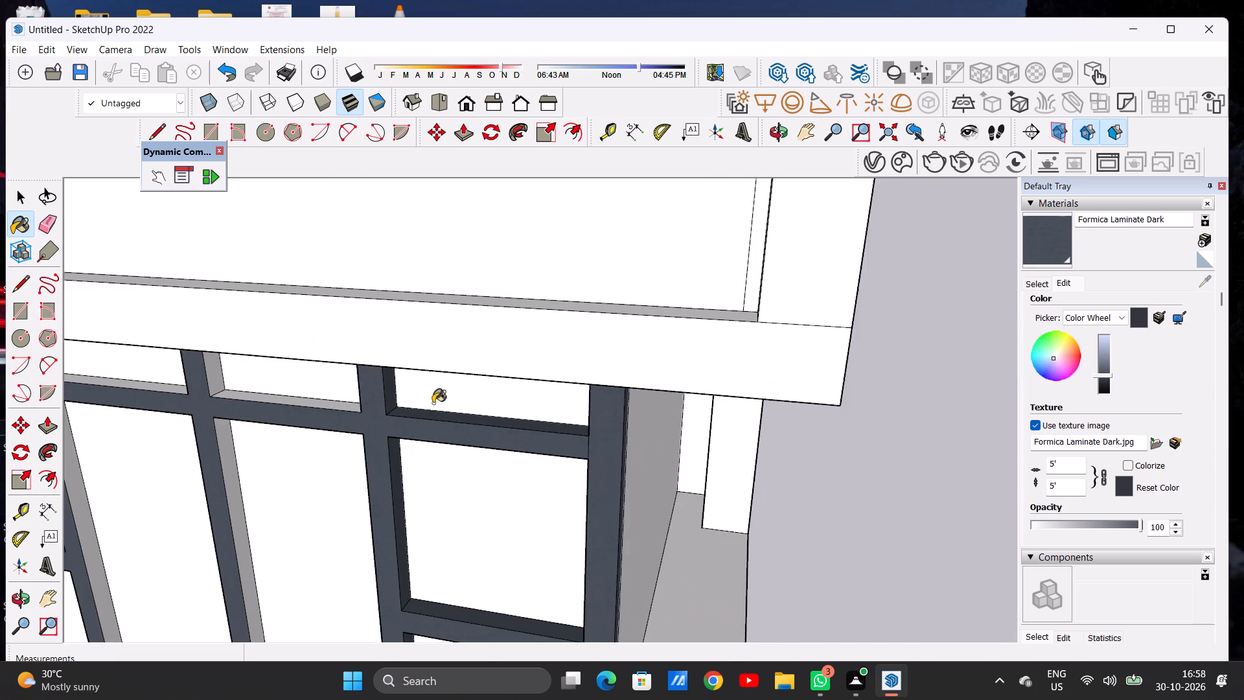
pyautogui.scroll(-9, 433, 403)
pyautogui.moveTo(449, 488); pyautogui.dragTo(660, 323, button='middle')
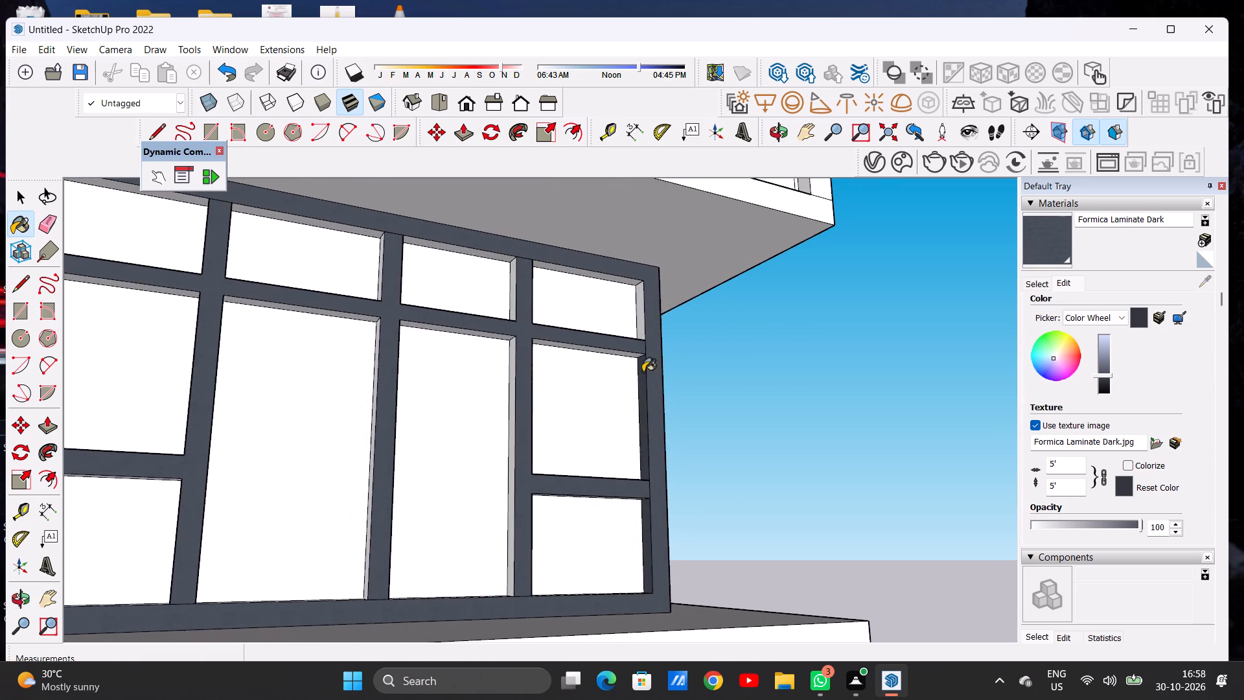
pyautogui.scroll(15, 643, 372)
pyautogui.click(620, 342)
# Paint the inner face of the right jamb in the rightmost transom pane with Formica Laminate Dark.
pyautogui.scroll(-11, 619, 365)
pyautogui.scroll(1, 612, 384)
pyautogui.moveTo(581, 399); pyautogui.dragTo(313, 533, button='middle')
pyautogui.moveTo(533, 459); pyautogui.dragTo(712, 449, button='middle')
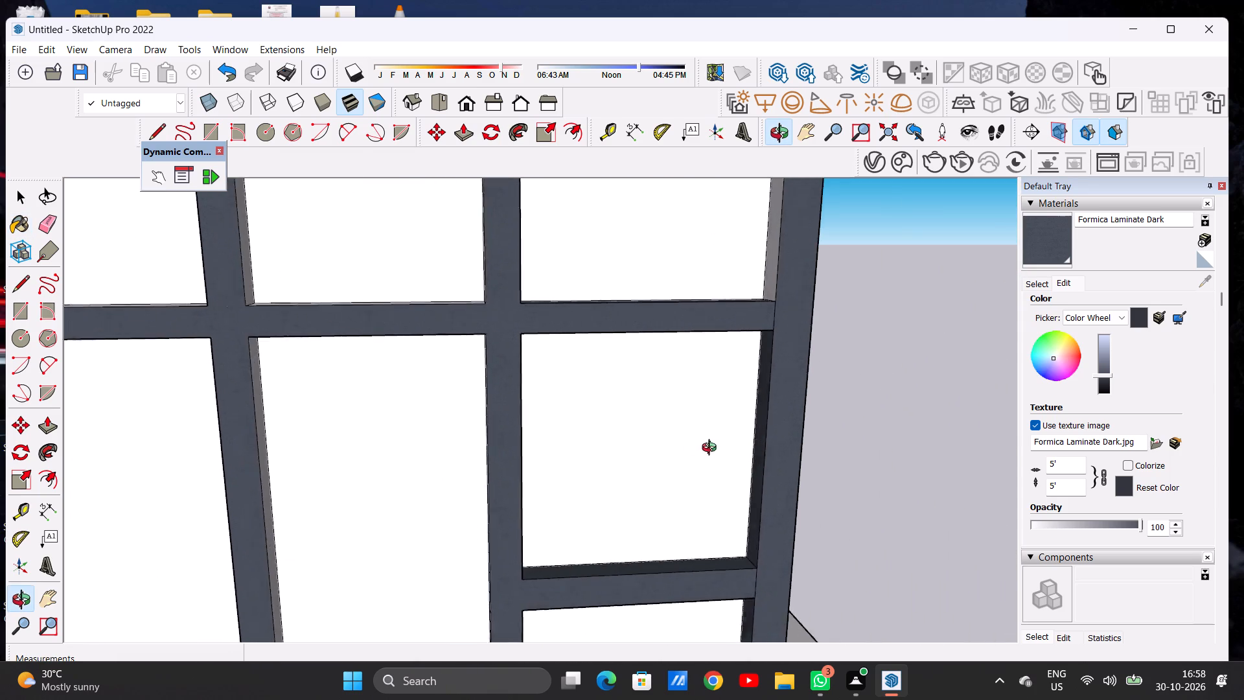
pyautogui.moveTo(712, 449); pyautogui.dragTo(752, 449, button='middle')
pyautogui.scroll(1, 778, 277)
pyautogui.scroll(-1, 780, 275)
pyautogui.scroll(4, 781, 274)
pyautogui.click(785, 274)
pyautogui.scroll(-7, 503, 422)
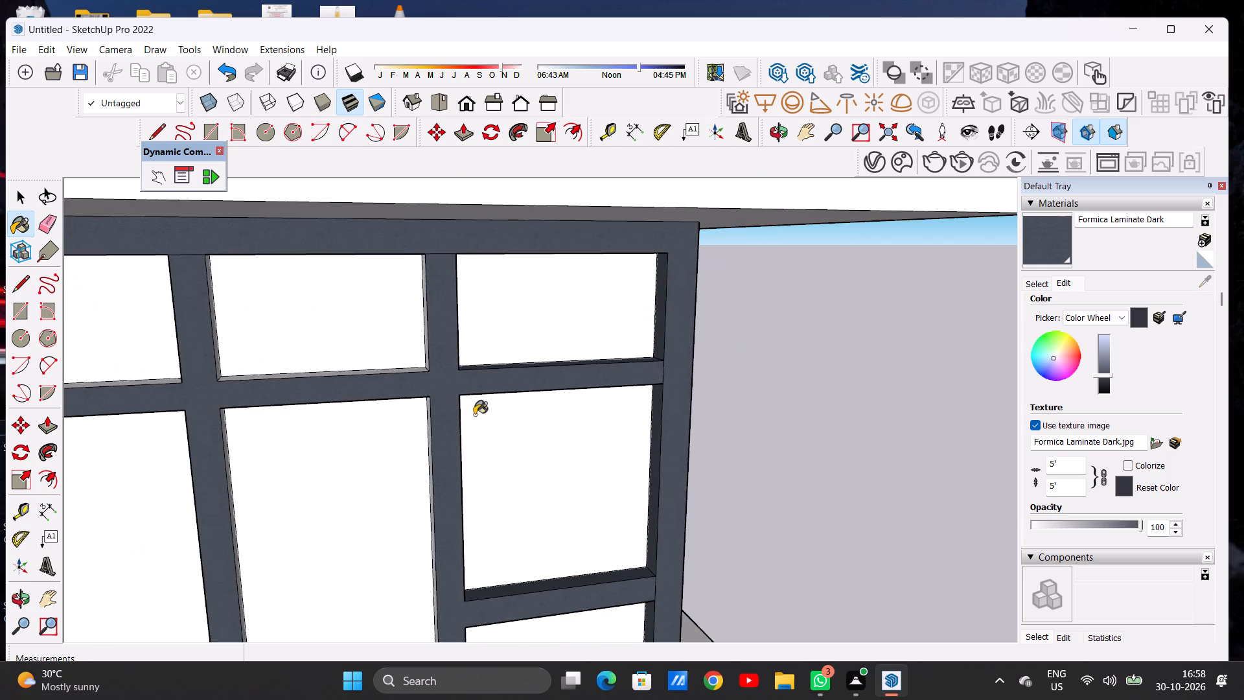
# Paint the centre mullion's right side faces below and above the transom bar with Formica Laminate Dark.
pyautogui.scroll(-4, 470, 411)
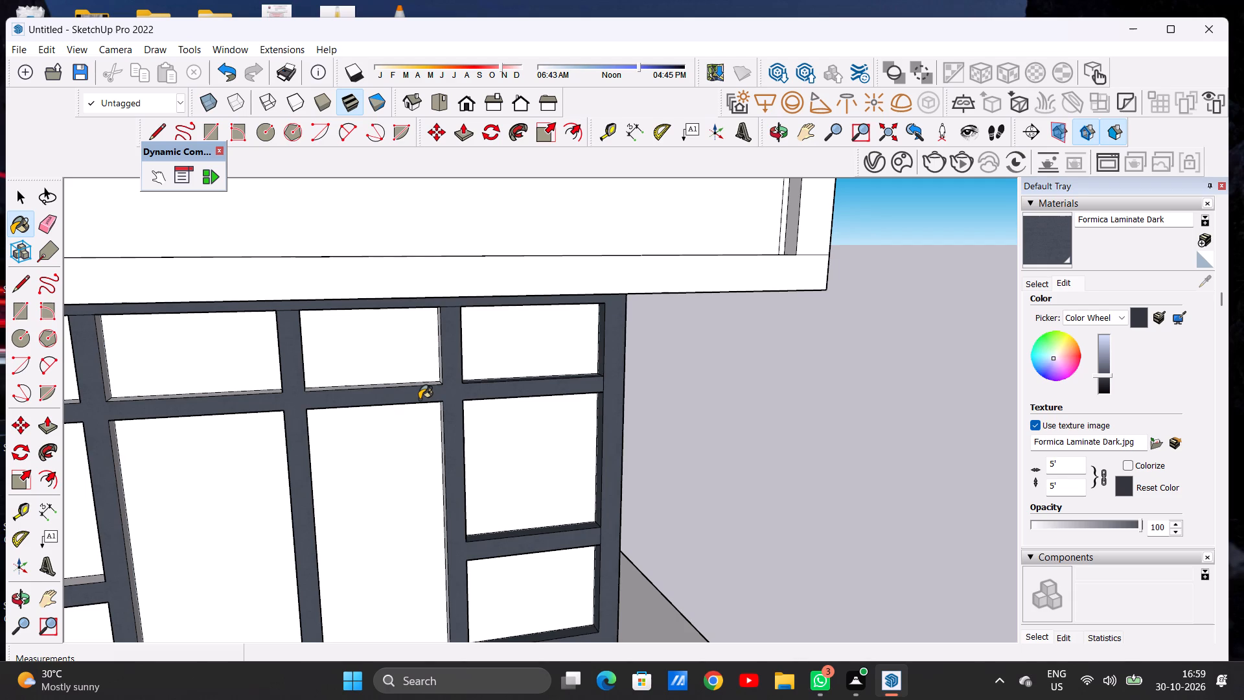
pyautogui.scroll(-8, 419, 399)
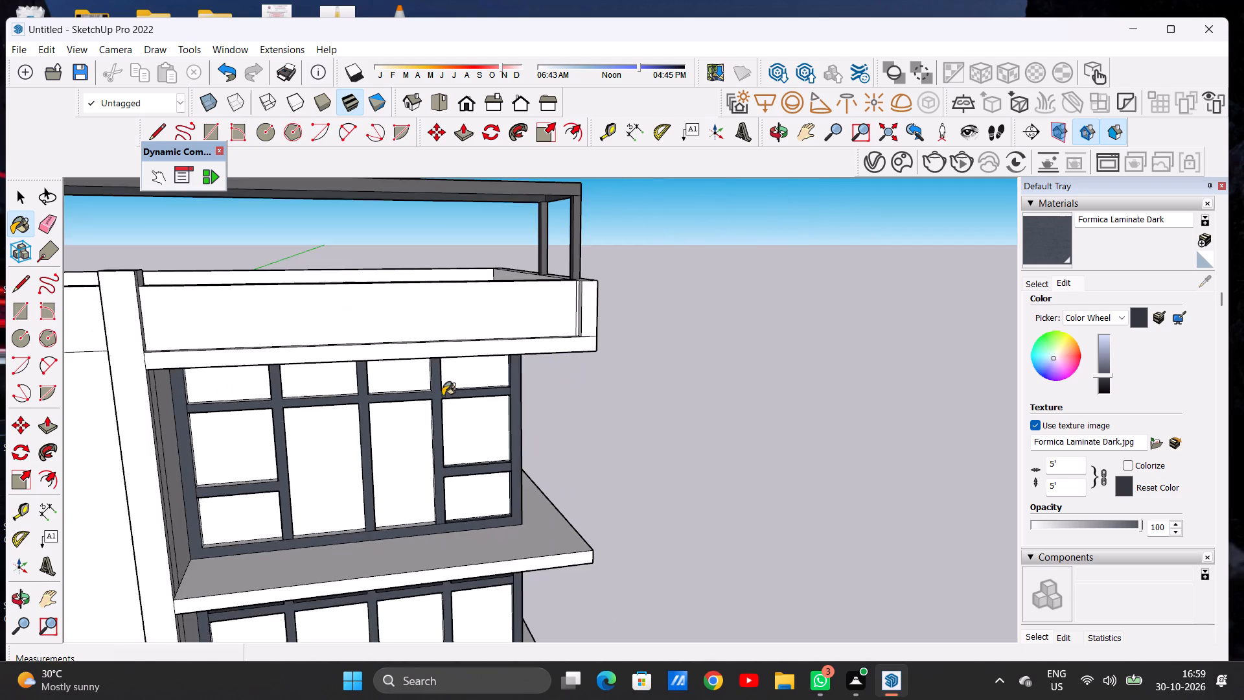
pyautogui.scroll(-7, 479, 396)
pyautogui.moveTo(434, 421); pyautogui.dragTo(262, 425, button='middle')
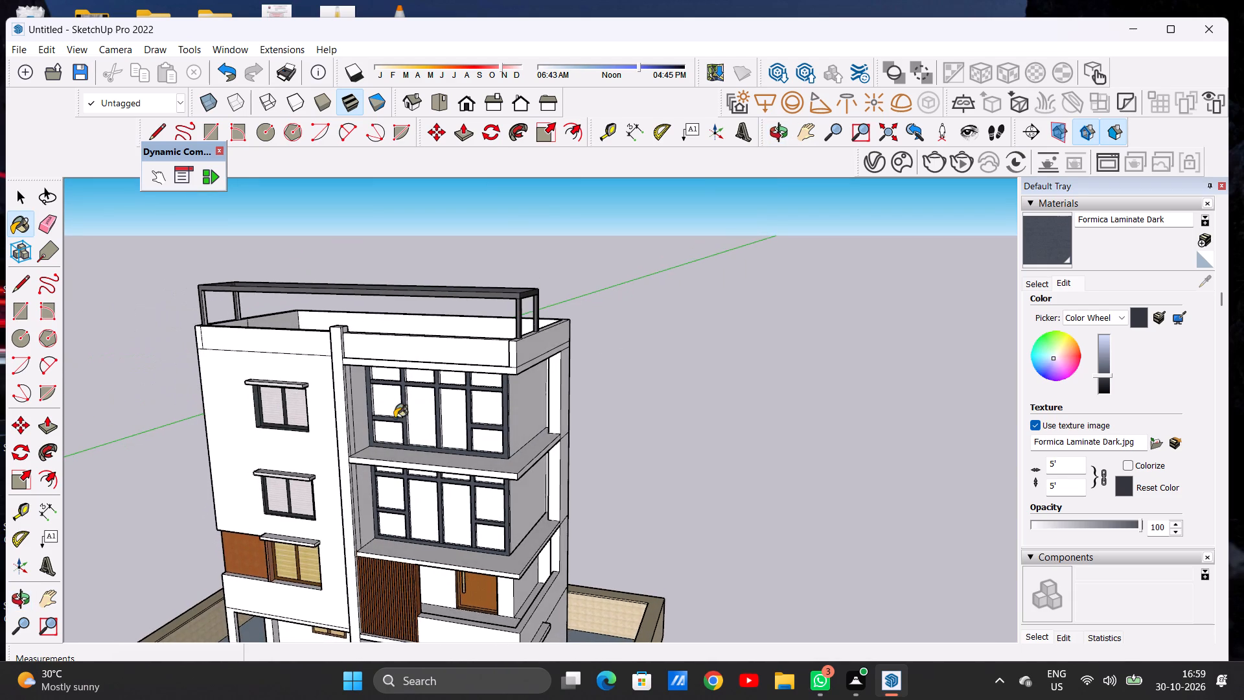
pyautogui.scroll(-1, 409, 415)
pyautogui.scroll(5, 411, 415)
pyautogui.moveTo(470, 404); pyautogui.dragTo(358, 390, button='middle')
pyautogui.scroll(9, 453, 380)
pyautogui.scroll(-1, 450, 375)
pyautogui.scroll(1, 450, 375)
pyautogui.scroll(-1, 450, 375)
pyautogui.scroll(11, 450, 375)
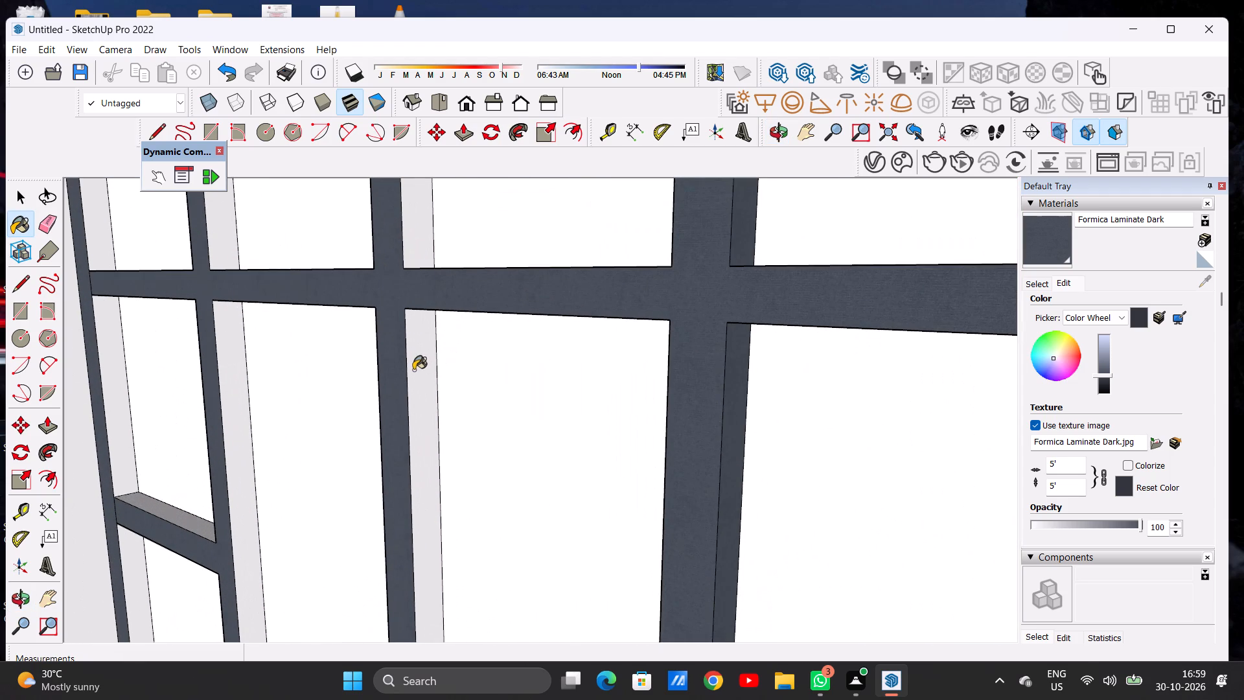
pyautogui.click(413, 370)
pyautogui.click(419, 255)
# Paint the left mullion's right side faces above and below the transom bar with Formica Laminate Dark.
pyautogui.scroll(-12, 447, 368)
pyautogui.scroll(2, 368, 327)
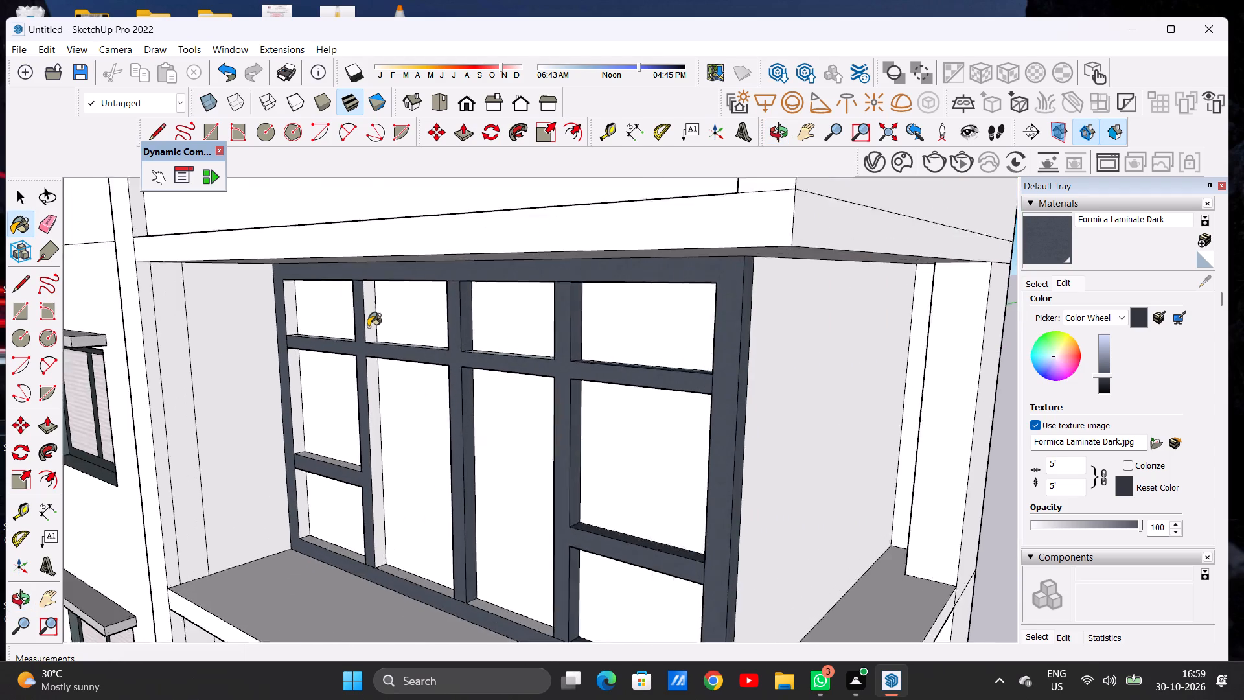
pyautogui.scroll(2, 368, 327)
pyautogui.scroll(-1, 368, 327)
pyautogui.scroll(7, 368, 327)
pyautogui.click(368, 327)
pyautogui.click(374, 423)
# Paint the left jamb's inner faces in the lower-left and middle-left panes with Formica Laminate Dark.
pyautogui.scroll(-12, 408, 366)
pyautogui.moveTo(503, 428); pyautogui.dragTo(344, 407, button='middle')
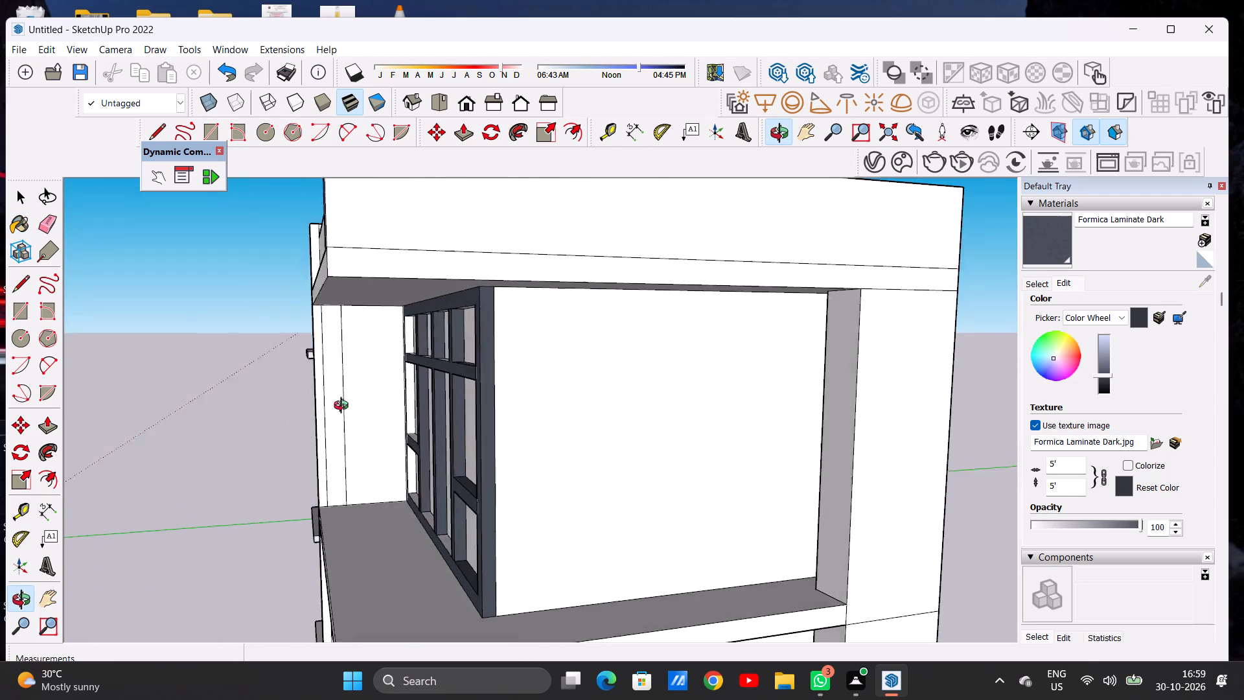
pyautogui.moveTo(344, 407); pyautogui.dragTo(482, 408, button='middle')
pyautogui.scroll(6, 298, 475)
pyautogui.scroll(-1, 350, 480)
pyautogui.scroll(5, 350, 479)
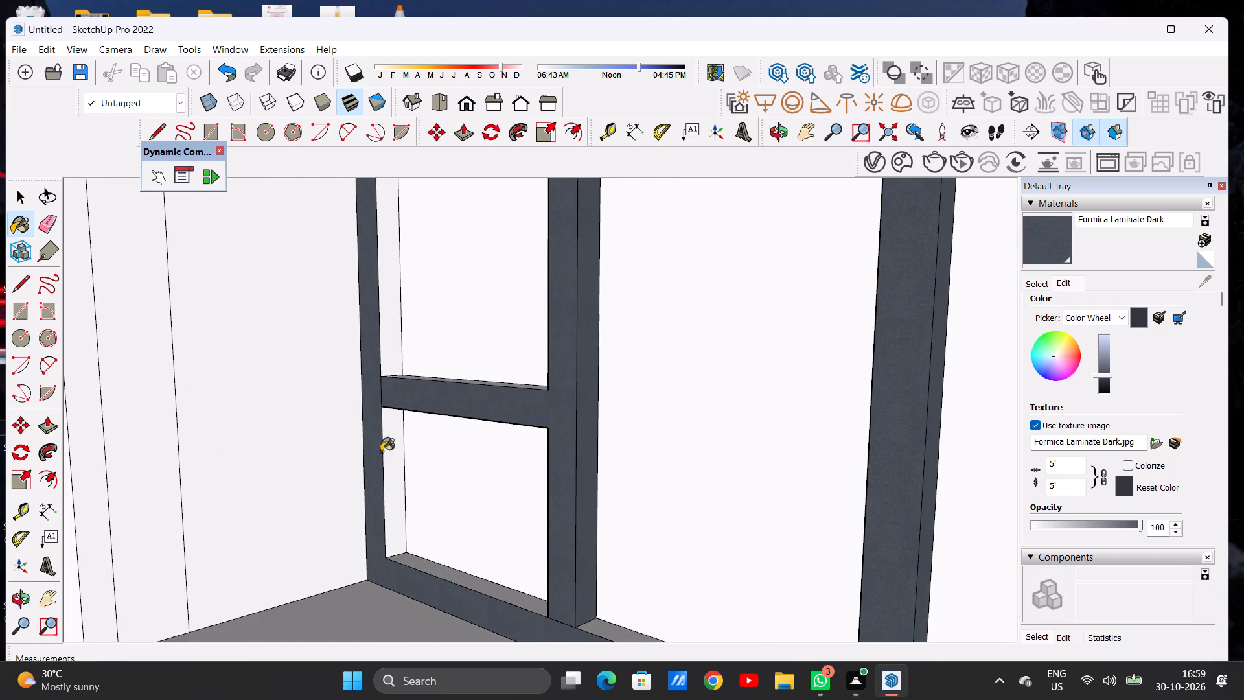
pyautogui.scroll(6, 389, 437)
pyautogui.click(393, 434)
pyautogui.click(387, 301)
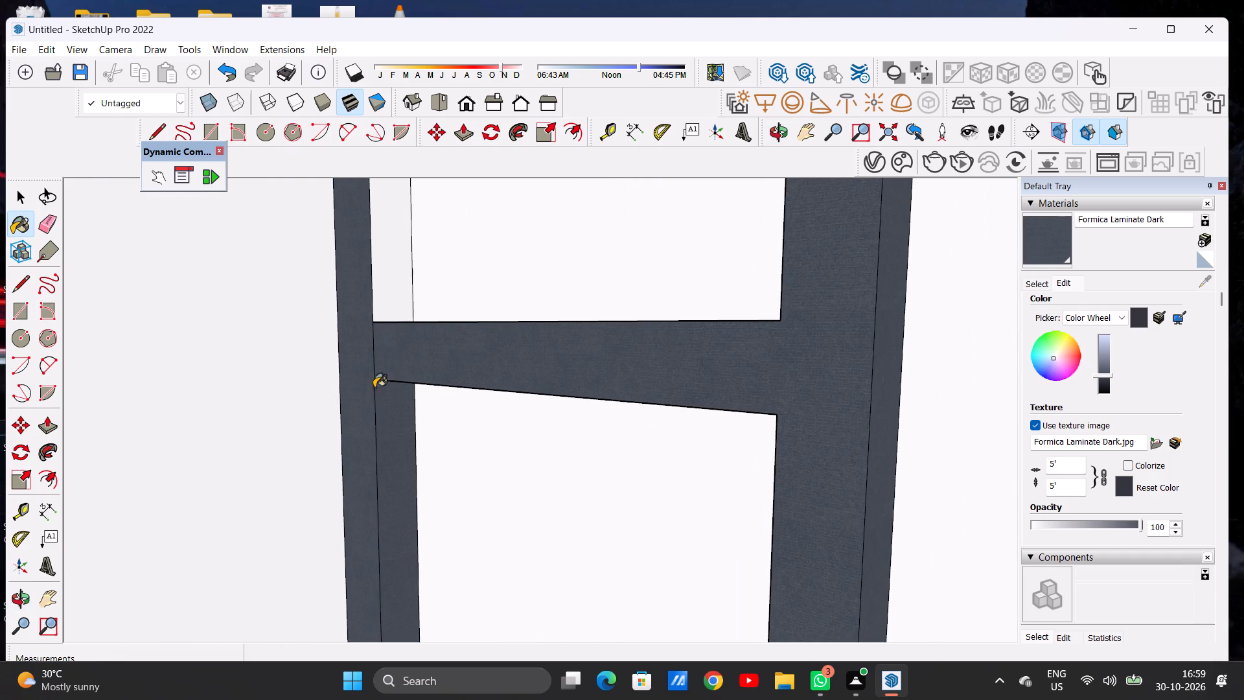
# Paint the left jamb's inner face in the leftmost transom pane with Formica Laminate Dark.
pyautogui.scroll(-18, 378, 419)
pyautogui.scroll(2, 400, 318)
pyautogui.scroll(-1, 400, 318)
pyautogui.scroll(5, 400, 318)
pyautogui.scroll(-1, 397, 327)
pyautogui.scroll(2, 397, 327)
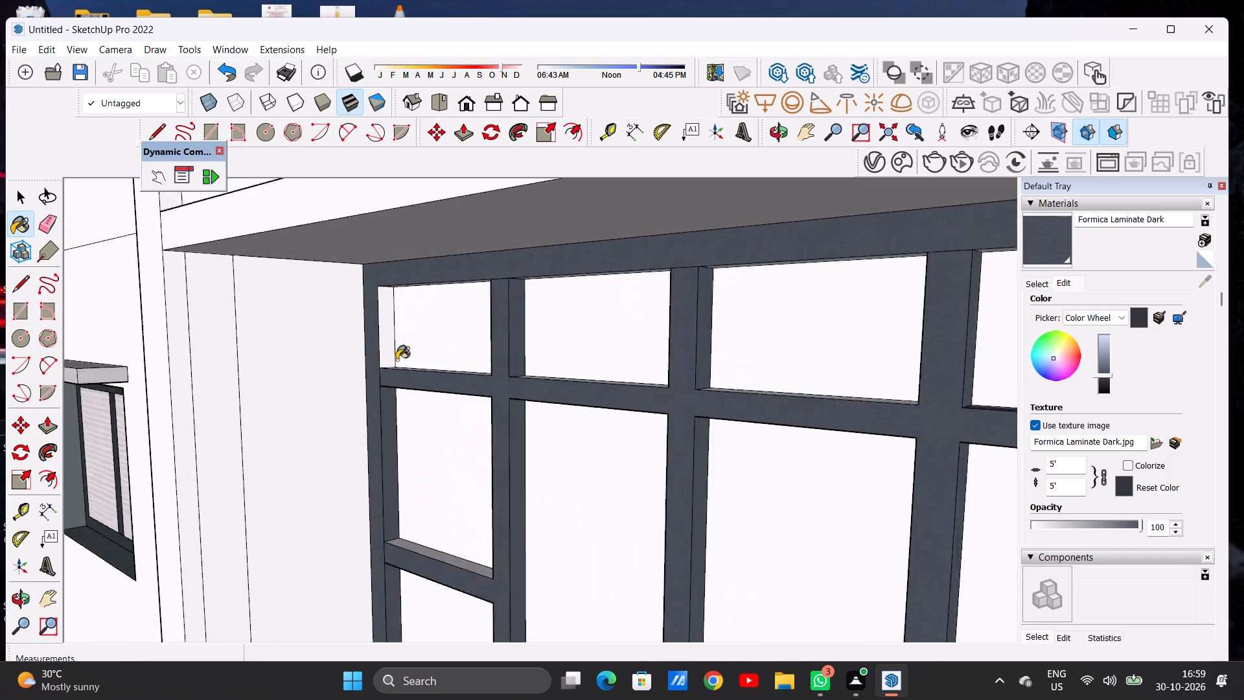
pyautogui.scroll(4, 397, 360)
pyautogui.click(384, 344)
pyautogui.scroll(-16, 387, 360)
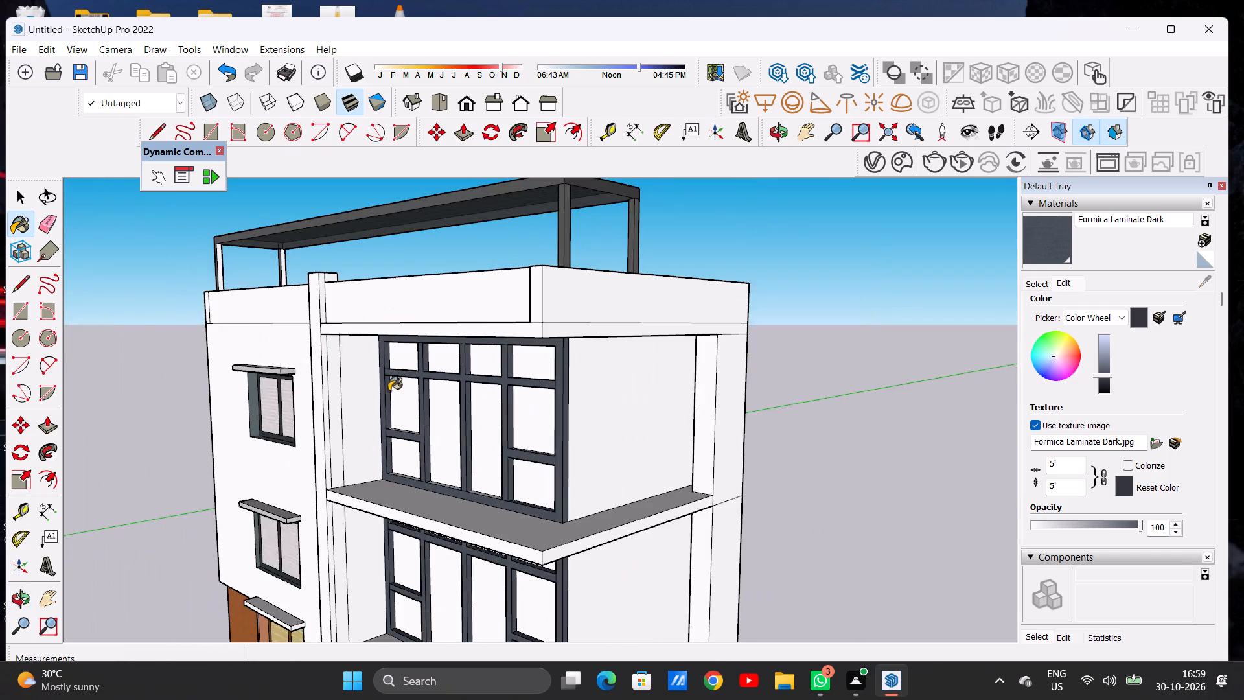
# Paint the underside of the top frame member in the two left transom panes with Formica Laminate Dark.
pyautogui.moveTo(391, 416); pyautogui.dragTo(630, 344, button='middle')
pyautogui.scroll(8, 401, 330)
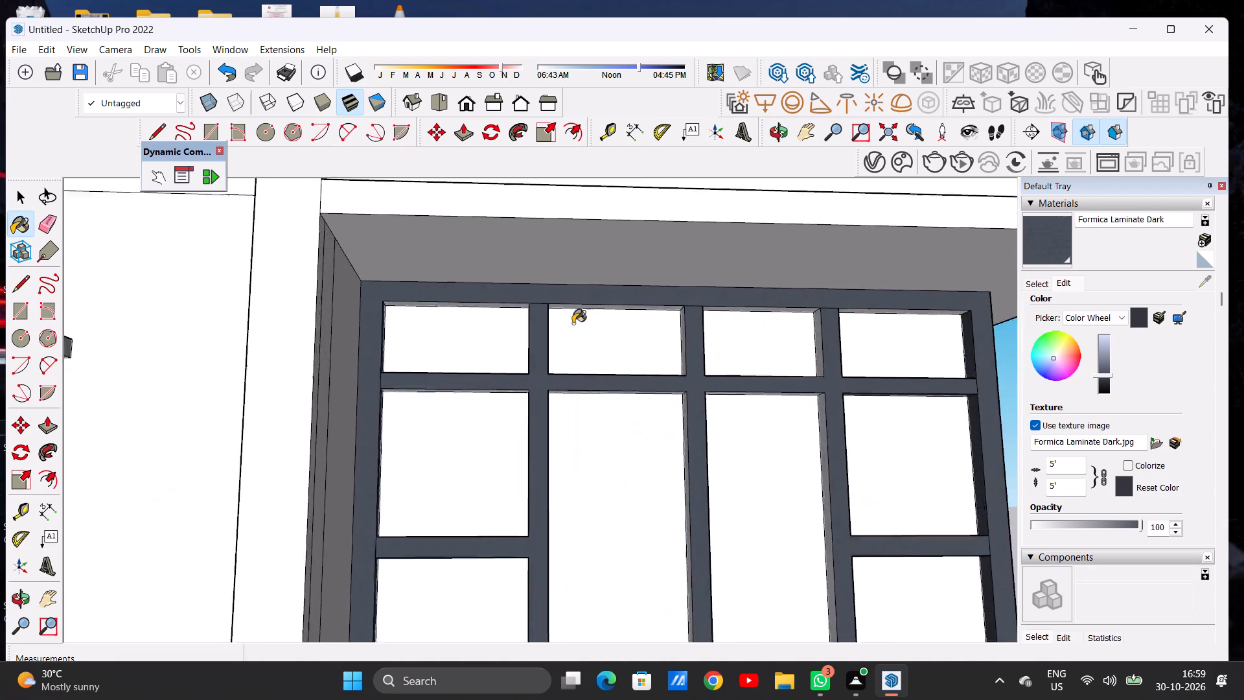
pyautogui.scroll(2, 573, 323)
pyautogui.scroll(-1, 573, 323)
pyautogui.scroll(3, 573, 323)
pyautogui.moveTo(578, 352); pyautogui.dragTo(557, 310, button='middle')
pyautogui.scroll(-6, 382, 351)
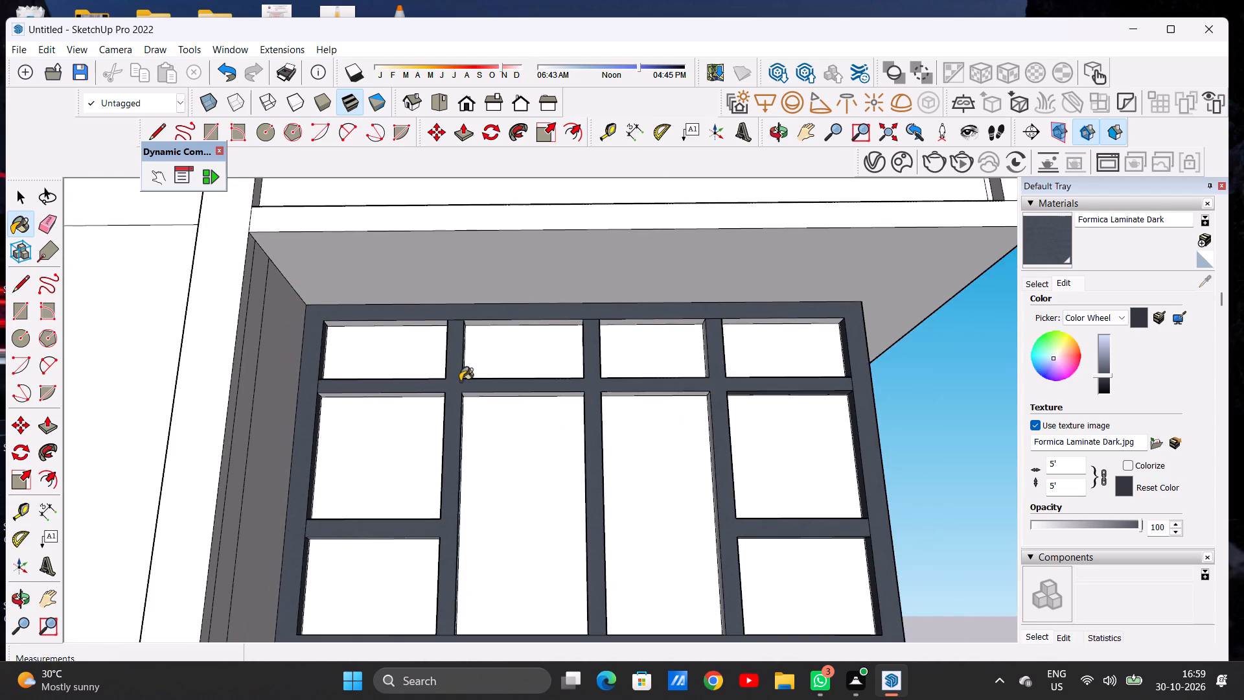
pyautogui.moveTo(460, 380); pyautogui.dragTo(466, 338, button='middle')
pyautogui.scroll(10, 471, 342)
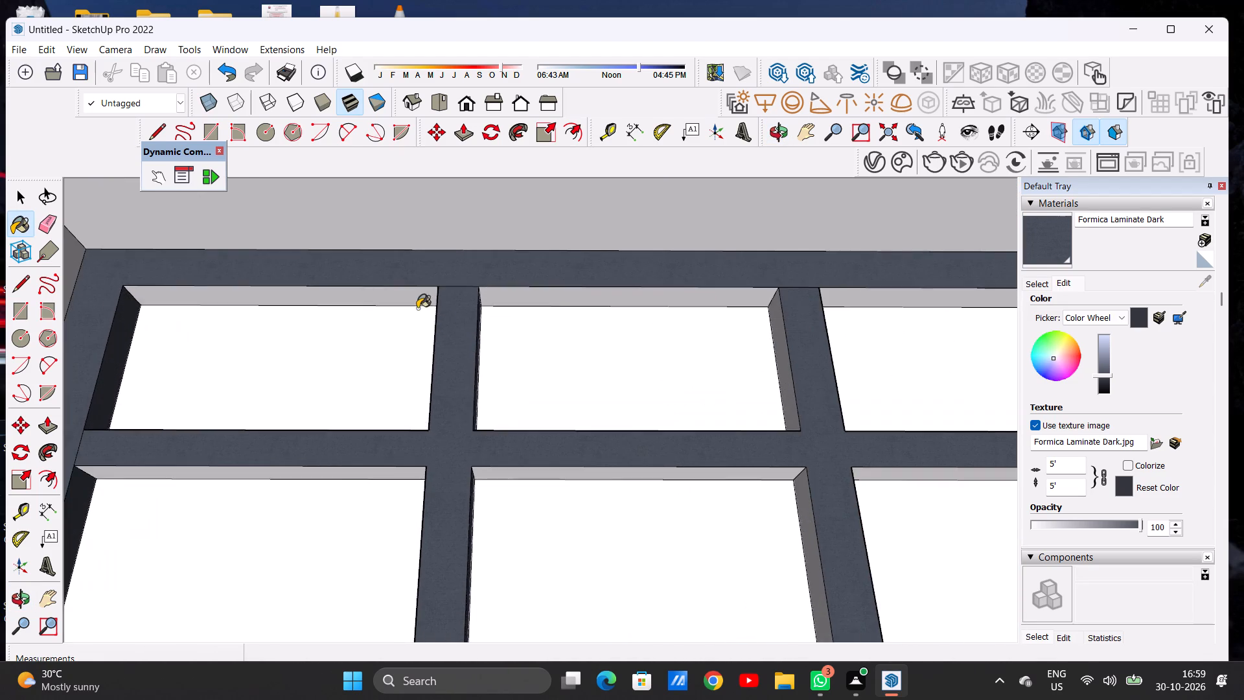
pyautogui.scroll(3, 417, 309)
pyautogui.click(422, 294)
pyautogui.click(535, 293)
# Paint the underside of the top frame member in the third and fourth transom panes with Formica Laminate Dark.
pyautogui.scroll(-9, 362, 329)
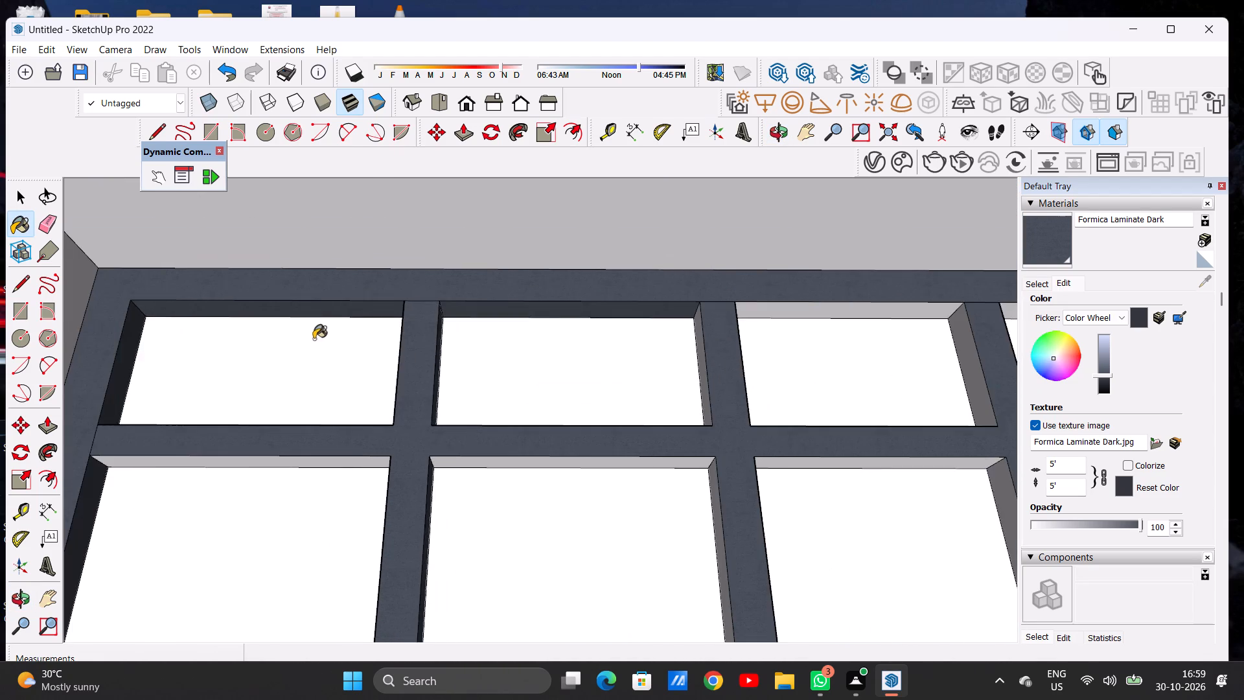
pyautogui.scroll(-4, 314, 339)
pyautogui.scroll(1, 670, 302)
pyautogui.scroll(-1, 662, 304)
pyautogui.scroll(7, 658, 309)
pyautogui.scroll(-1, 601, 328)
pyautogui.scroll(2, 601, 328)
pyautogui.click(585, 334)
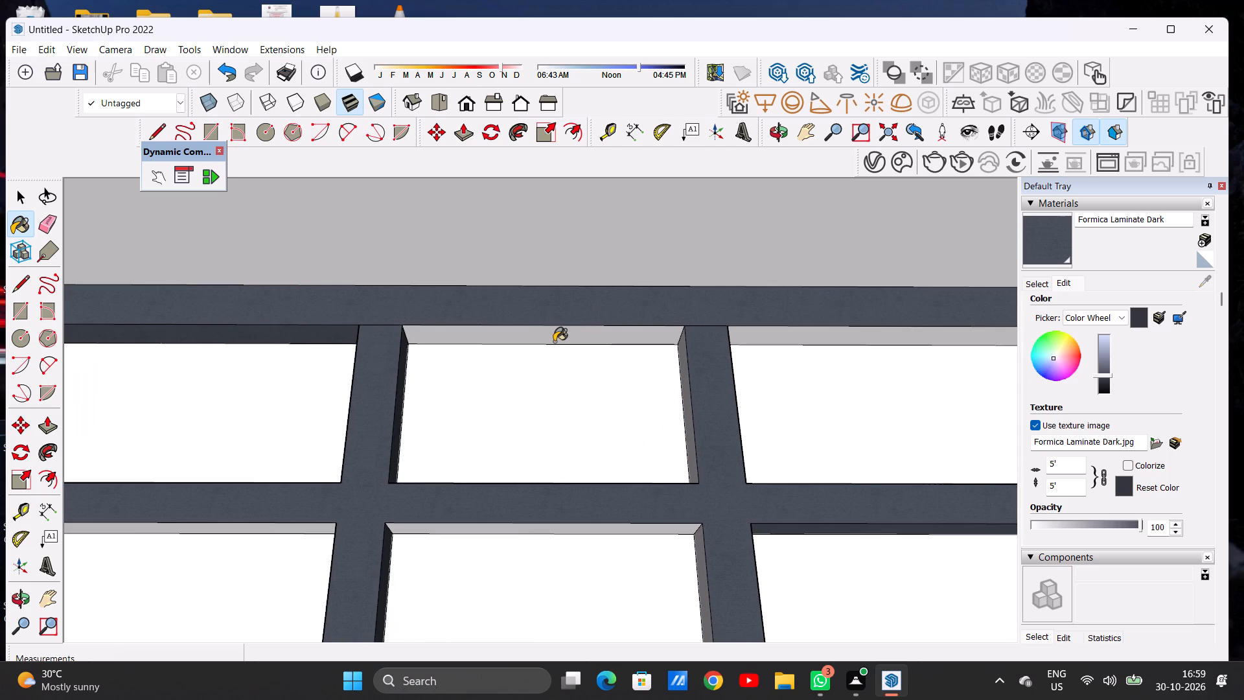
pyautogui.scroll(-6, 529, 317)
pyautogui.scroll(6, 654, 331)
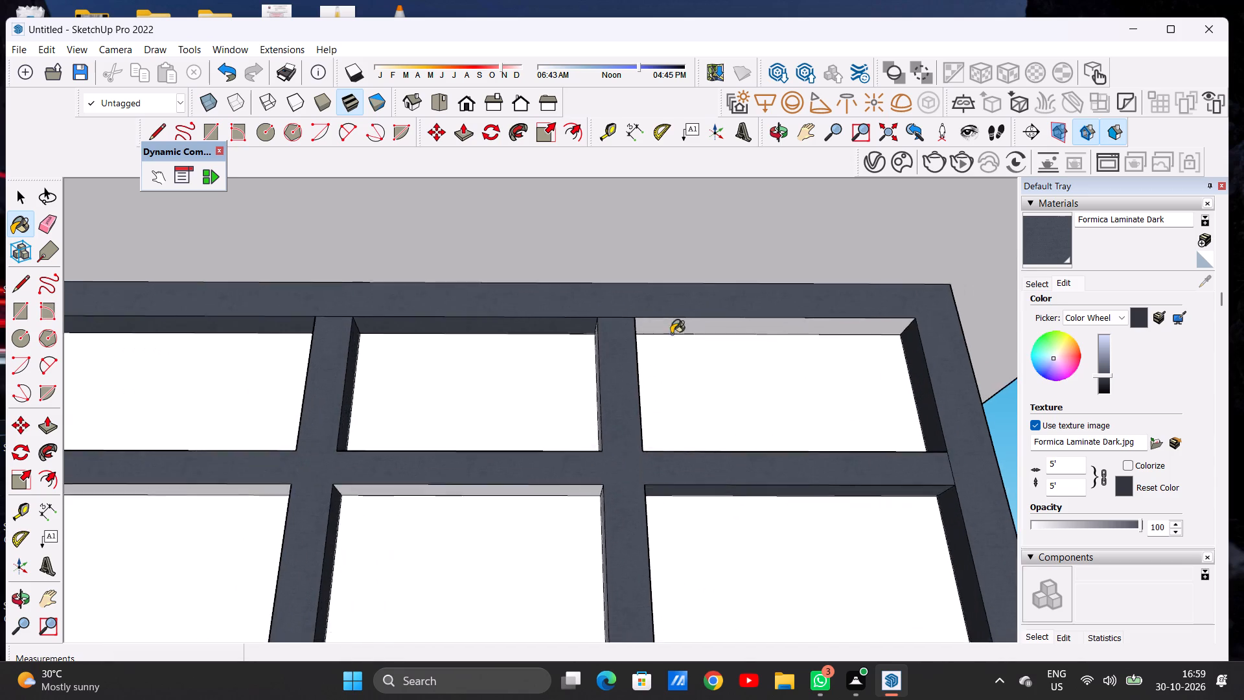
pyautogui.scroll(5, 671, 334)
pyautogui.click(667, 319)
# Paint the transom bar's underside above the middle-left pane and the two tall centre panes with Formica Laminate Dark.
pyautogui.scroll(-14, 634, 329)
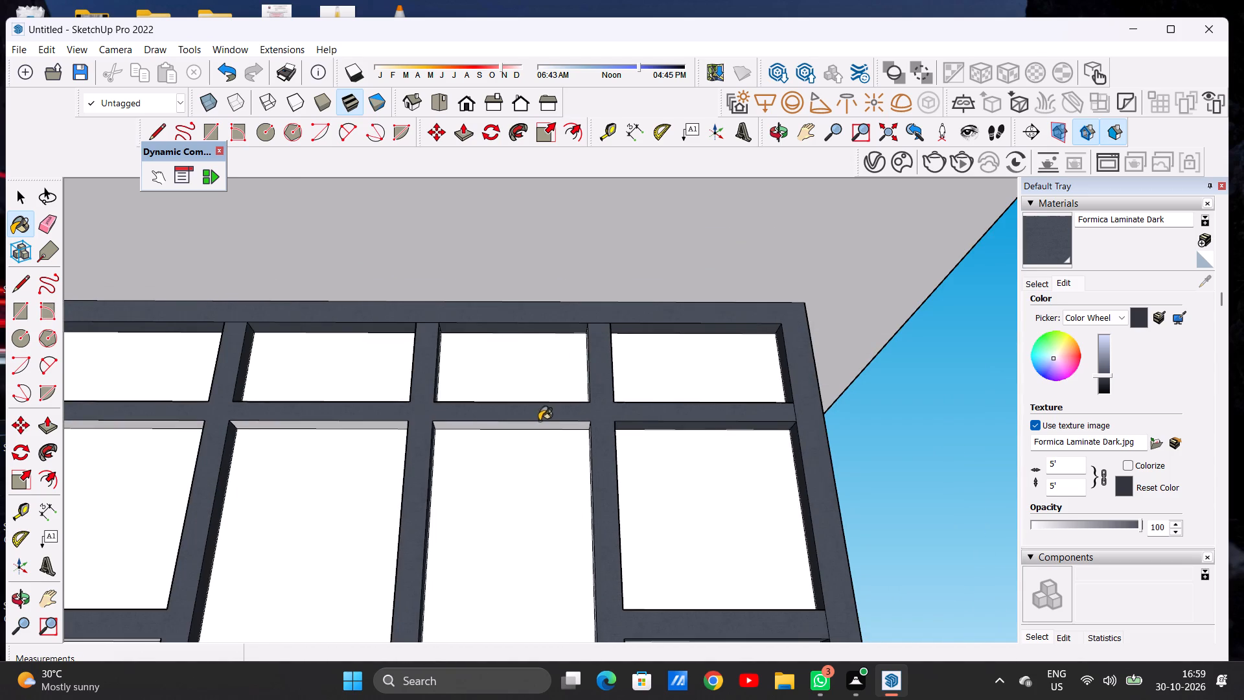
pyautogui.moveTo(538, 421); pyautogui.dragTo(535, 395, button='middle')
pyautogui.scroll(5, 176, 436)
pyautogui.scroll(-1, 176, 436)
pyautogui.scroll(7, 176, 436)
pyautogui.click(263, 377)
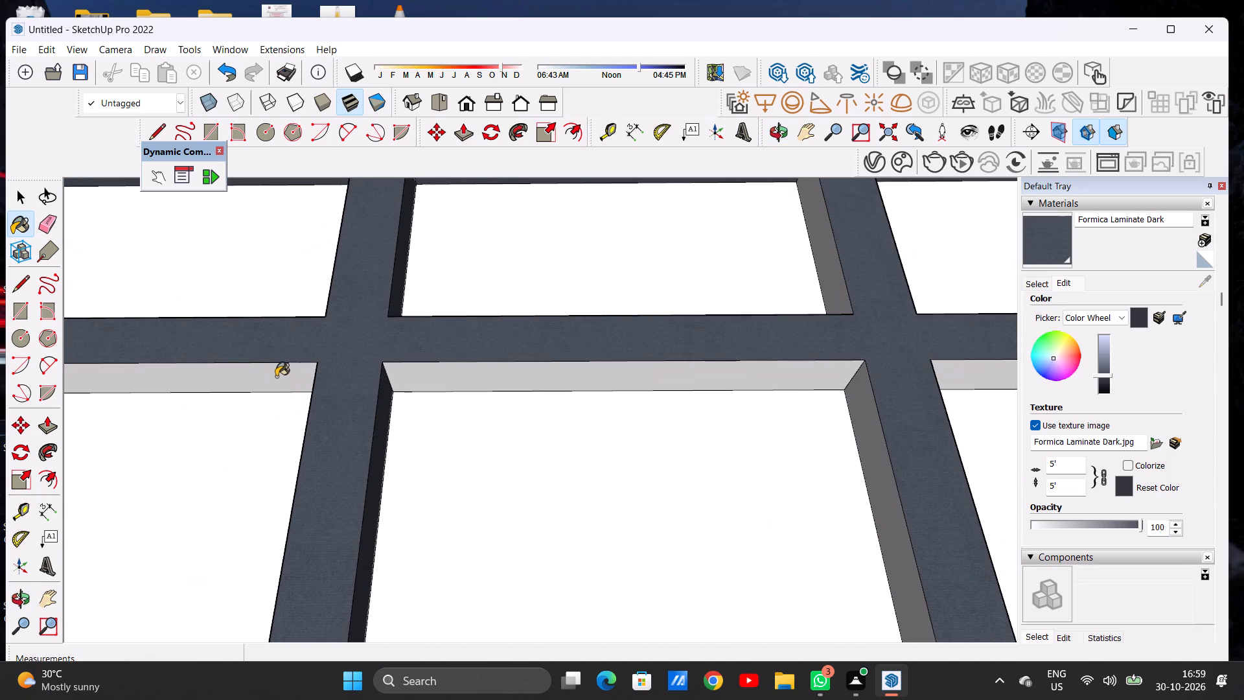
pyautogui.click(429, 366)
pyautogui.scroll(-11, 360, 370)
pyautogui.scroll(-1, 610, 367)
pyautogui.scroll(3, 610, 367)
pyautogui.scroll(-1, 610, 367)
pyautogui.scroll(1, 610, 367)
pyautogui.scroll(-1, 610, 367)
pyautogui.scroll(8, 576, 373)
pyautogui.click(553, 373)
# Paint the underside of the left crossbar, above the lower-left pane, with Formica Laminate Dark.
pyautogui.scroll(-18, 541, 369)
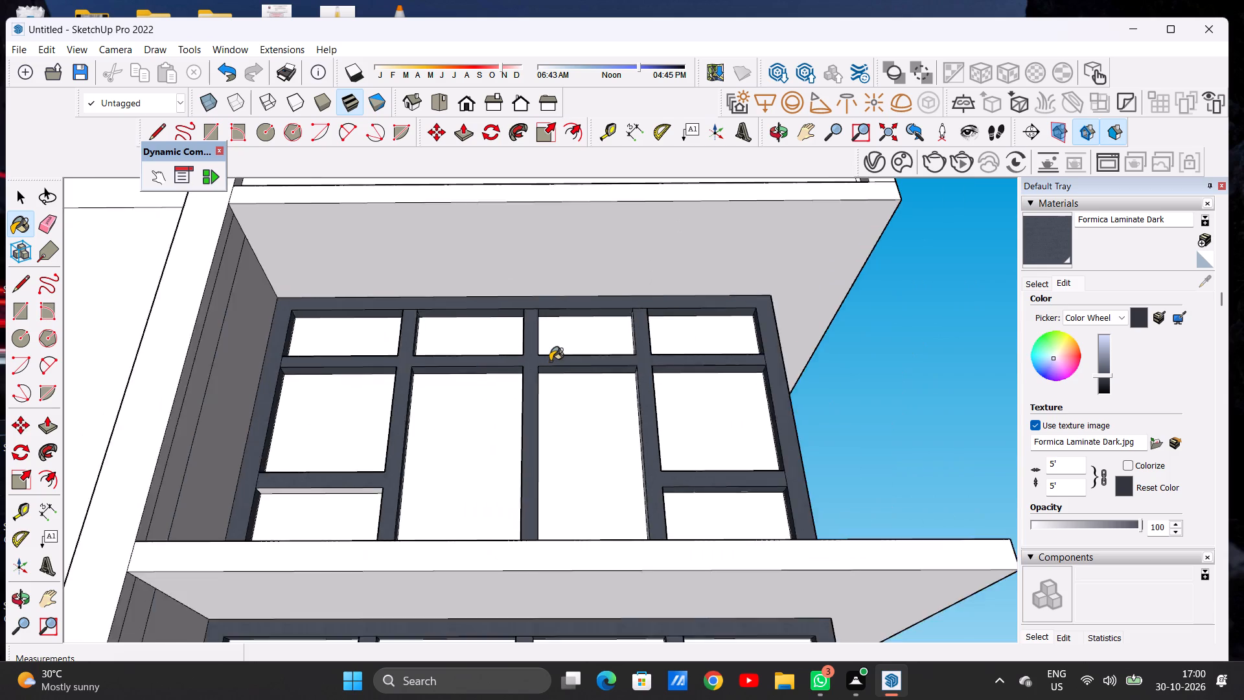
pyautogui.scroll(-2, 550, 361)
pyautogui.scroll(1, 441, 450)
pyautogui.scroll(-1, 437, 450)
pyautogui.scroll(7, 432, 454)
pyautogui.scroll(-1, 435, 443)
pyautogui.scroll(14, 435, 443)
pyautogui.click(447, 426)
# Paint the left mullion's left side faces below and above the left crossbar with Formica Laminate Dark.
pyautogui.scroll(-5, 422, 432)
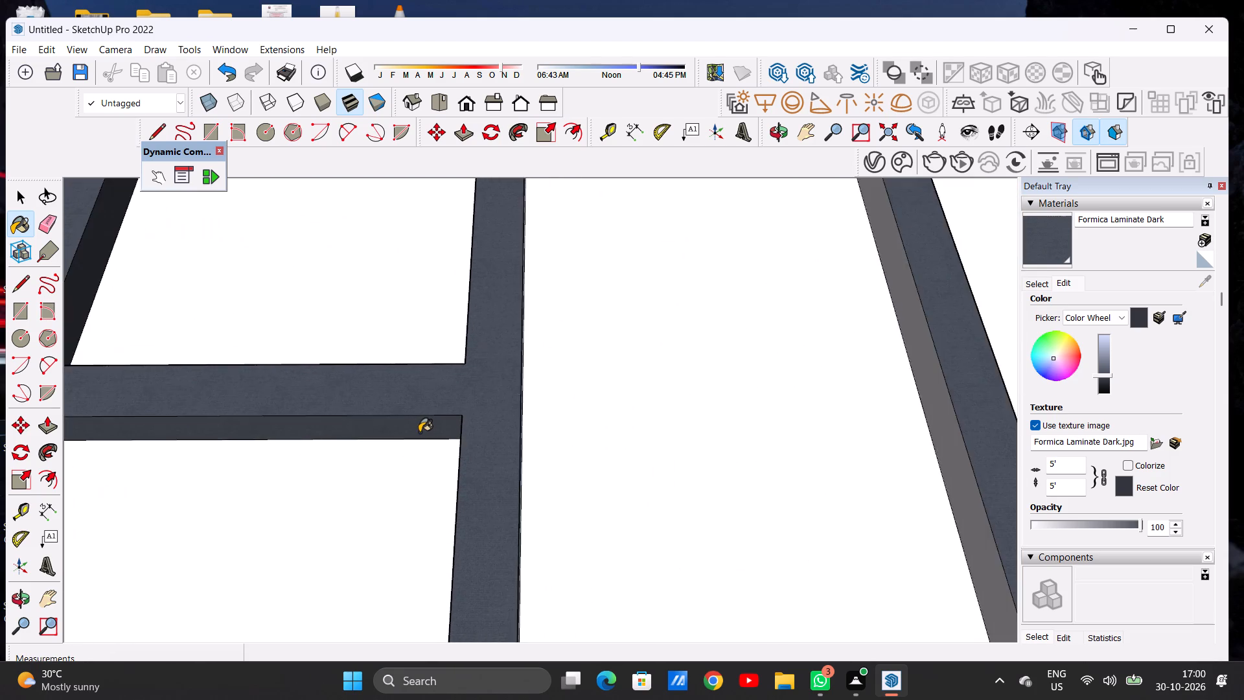
pyautogui.scroll(-9, 409, 435)
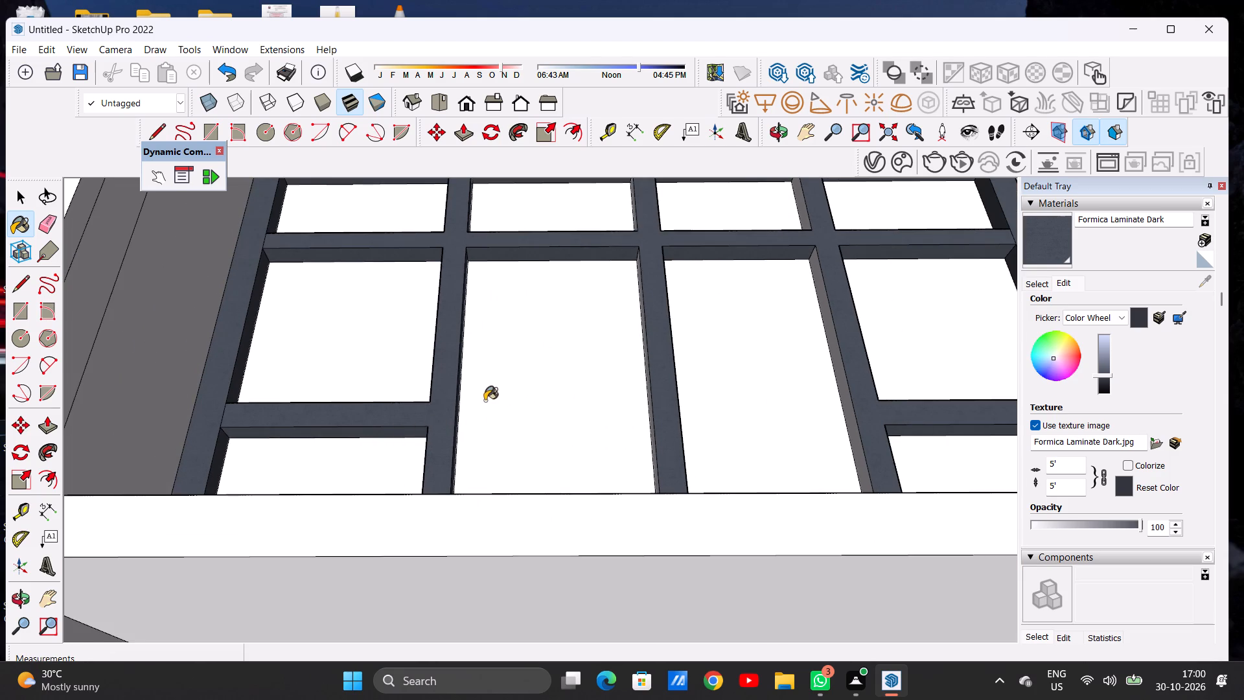
pyautogui.scroll(-4, 472, 407)
pyautogui.scroll(5, 676, 429)
pyautogui.moveTo(656, 413); pyautogui.dragTo(684, 530, button='middle')
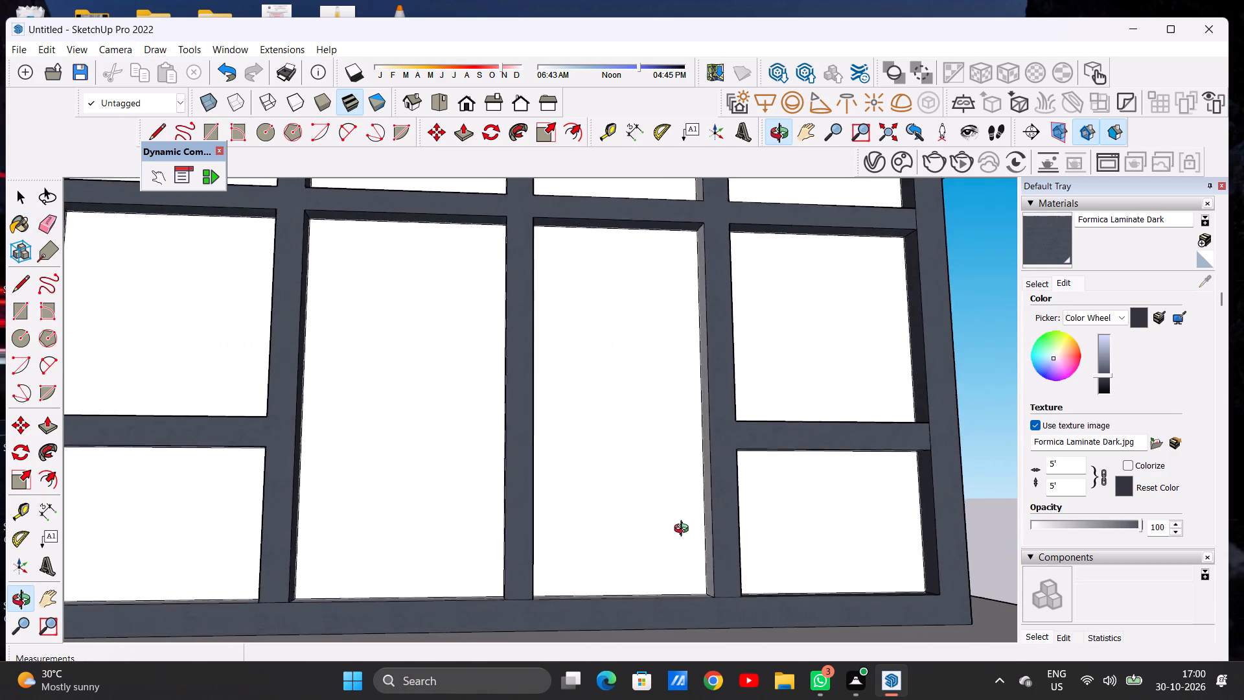
pyautogui.moveTo(684, 530); pyautogui.dragTo(684, 533, button='middle')
pyautogui.scroll(1, 569, 445)
pyautogui.scroll(-6, 515, 399)
pyautogui.moveTo(588, 450); pyautogui.dragTo(726, 531, button='middle')
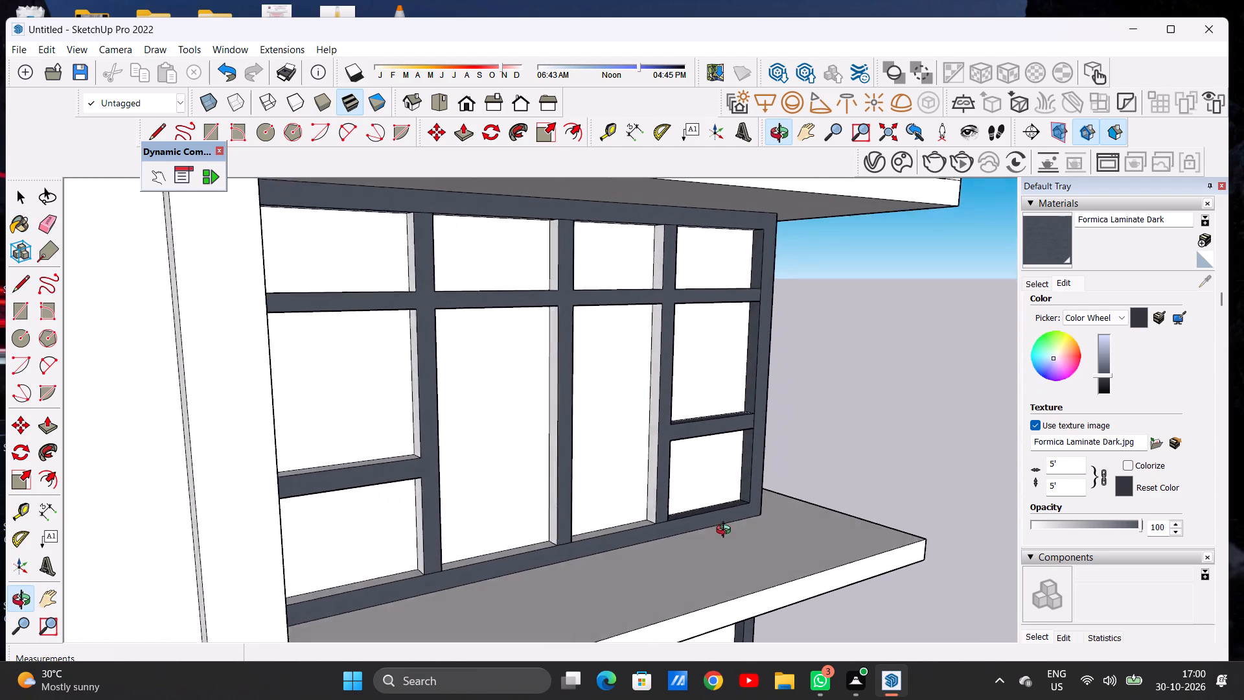
pyautogui.moveTo(726, 531); pyautogui.dragTo(750, 525, button='middle')
pyautogui.moveTo(442, 415); pyautogui.dragTo(486, 406, button='middle')
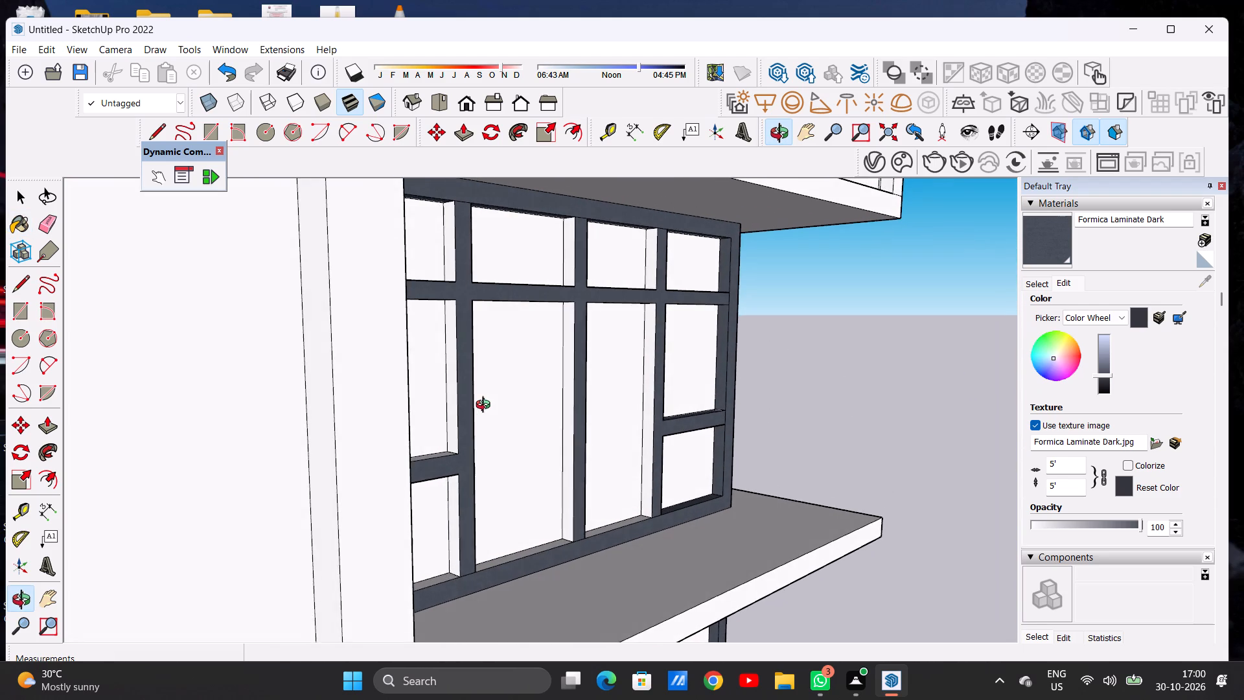
pyautogui.moveTo(486, 406); pyautogui.dragTo(285, 426, button='middle')
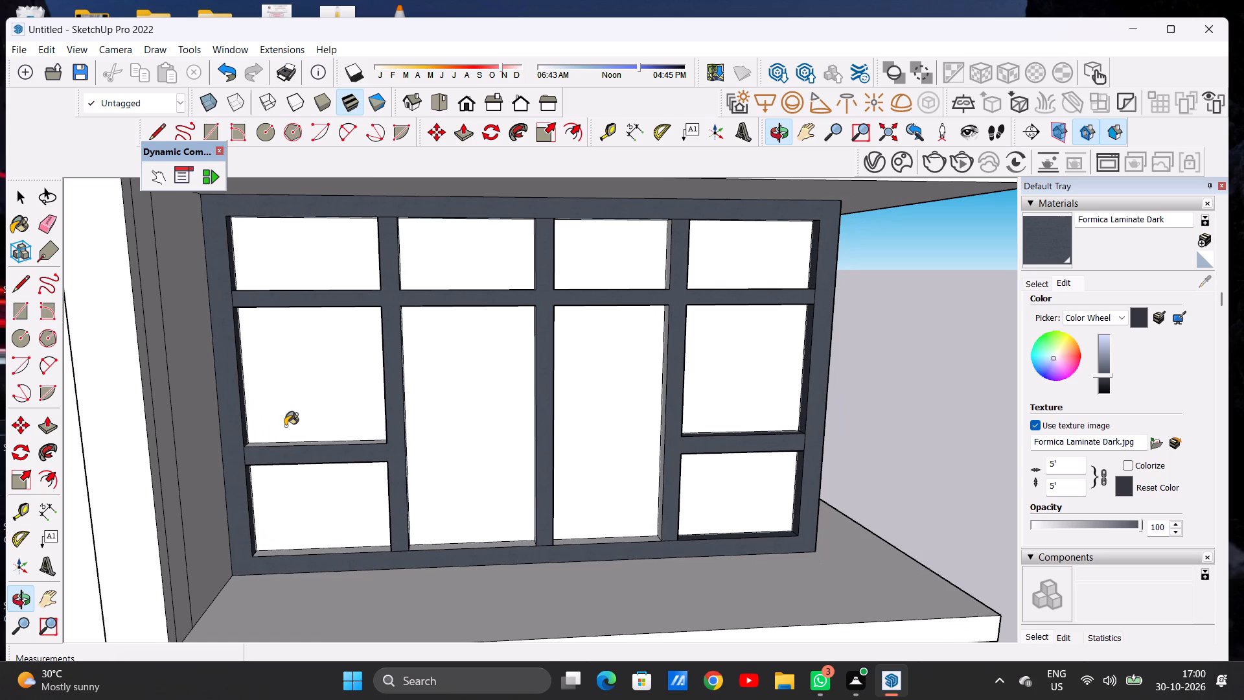
pyautogui.moveTo(270, 429); pyautogui.dragTo(435, 452, button='middle')
pyautogui.scroll(2, 466, 467)
pyautogui.scroll(-1, 469, 492)
pyautogui.scroll(5, 469, 503)
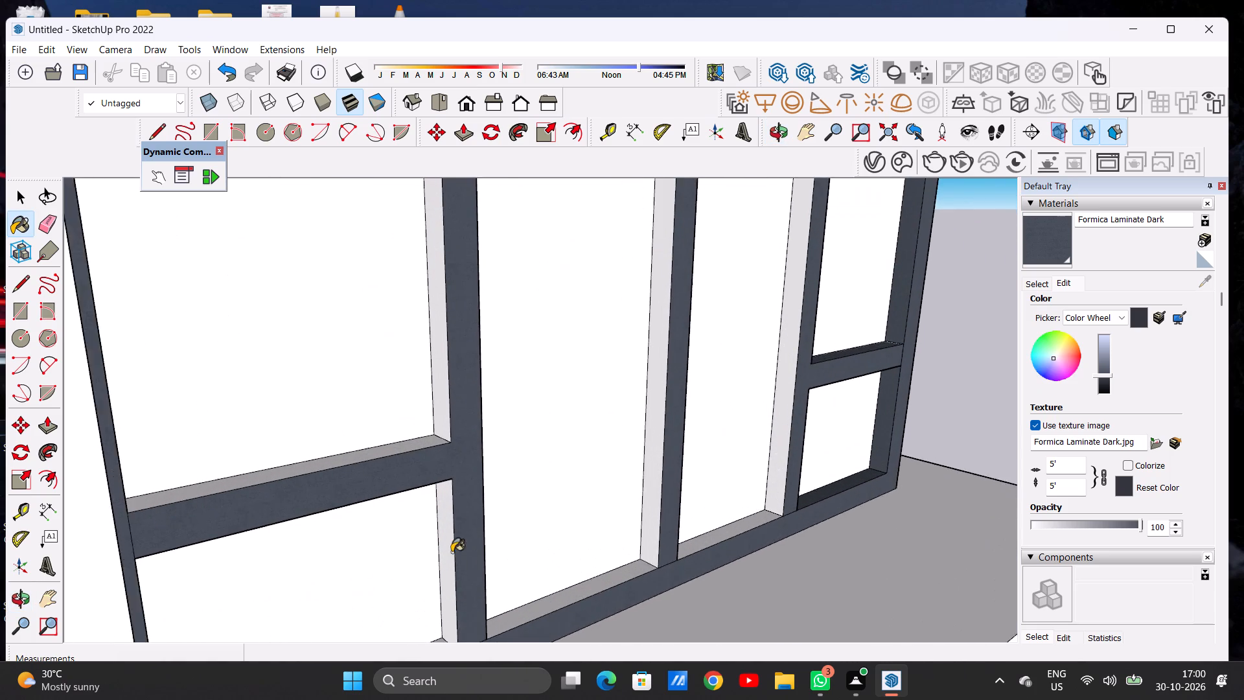
pyautogui.scroll(-1, 447, 545)
pyautogui.scroll(6, 448, 544)
pyautogui.click(446, 505)
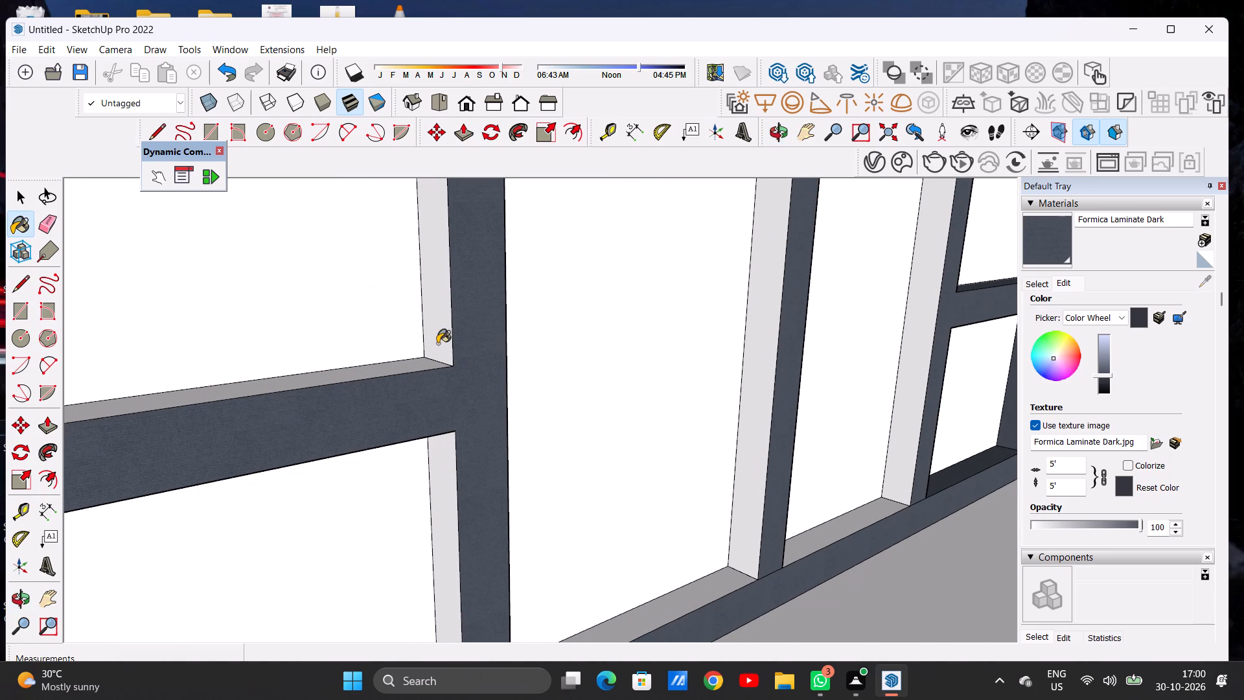
pyautogui.click(437, 344)
# Paint the top face of the left crossbar, in the middle-left pane, with Formica Laminate Dark.
pyautogui.scroll(-14, 459, 413)
pyautogui.moveTo(485, 438); pyautogui.dragTo(400, 510, button='middle')
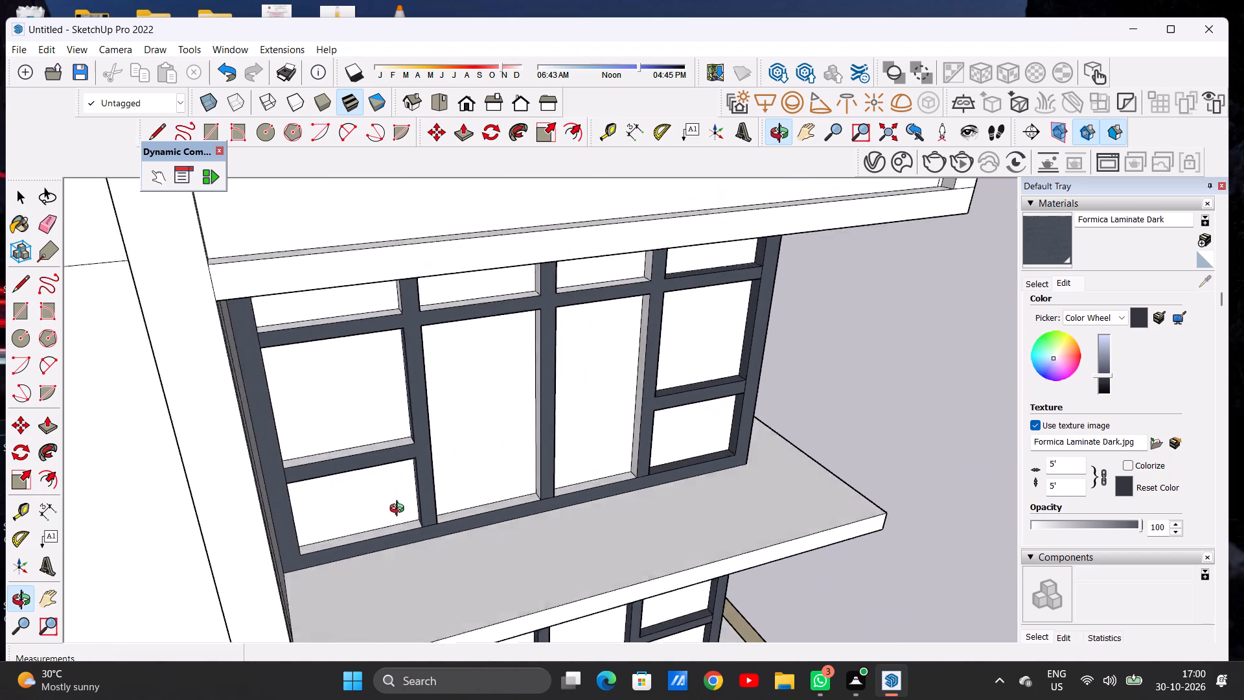
pyautogui.moveTo(400, 510); pyautogui.dragTo(395, 539, button='middle')
pyautogui.scroll(6, 382, 460)
pyautogui.click(380, 463)
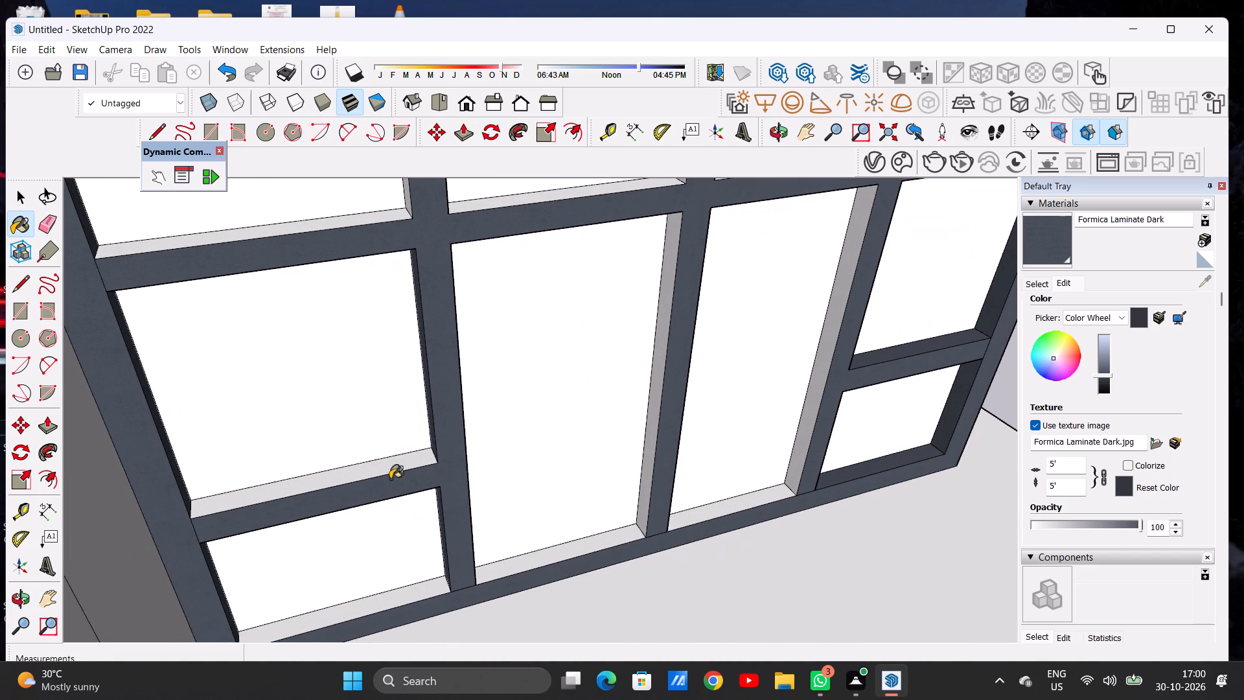
# Paint the bottom frame member's top faces in the lower-left pane and the two tall centre panes with Formica Laminate Dark.
pyautogui.click(430, 587)
pyautogui.click(496, 576)
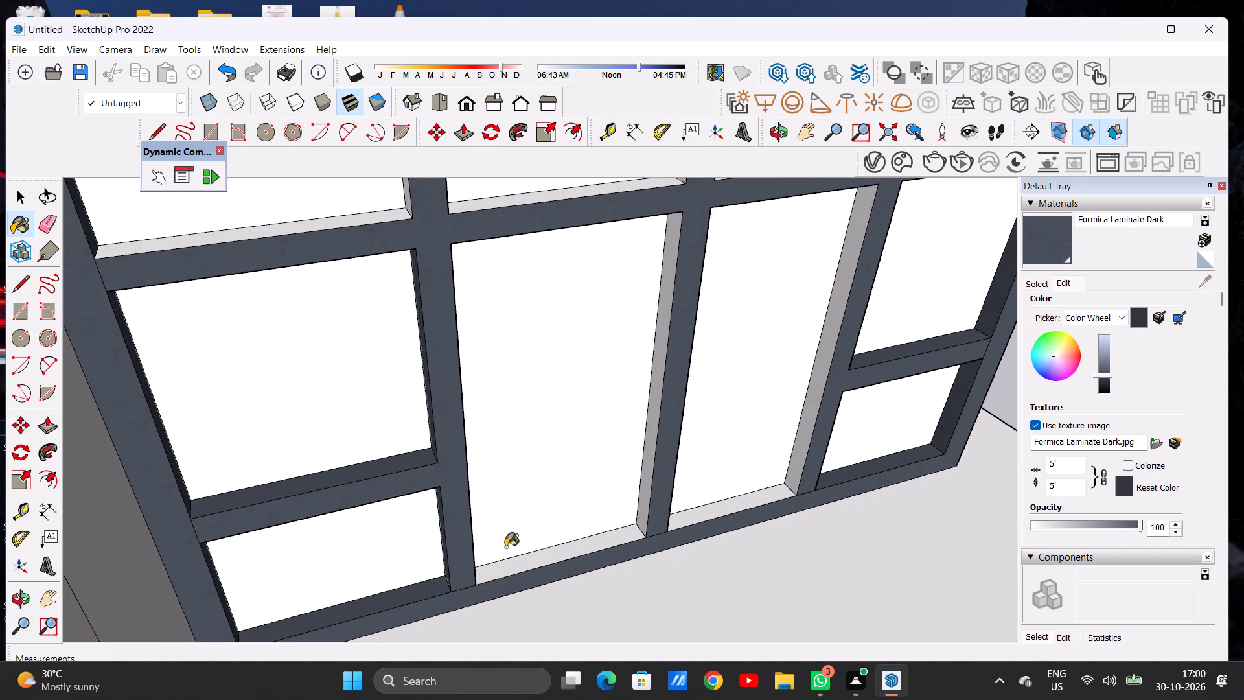
pyautogui.click(699, 515)
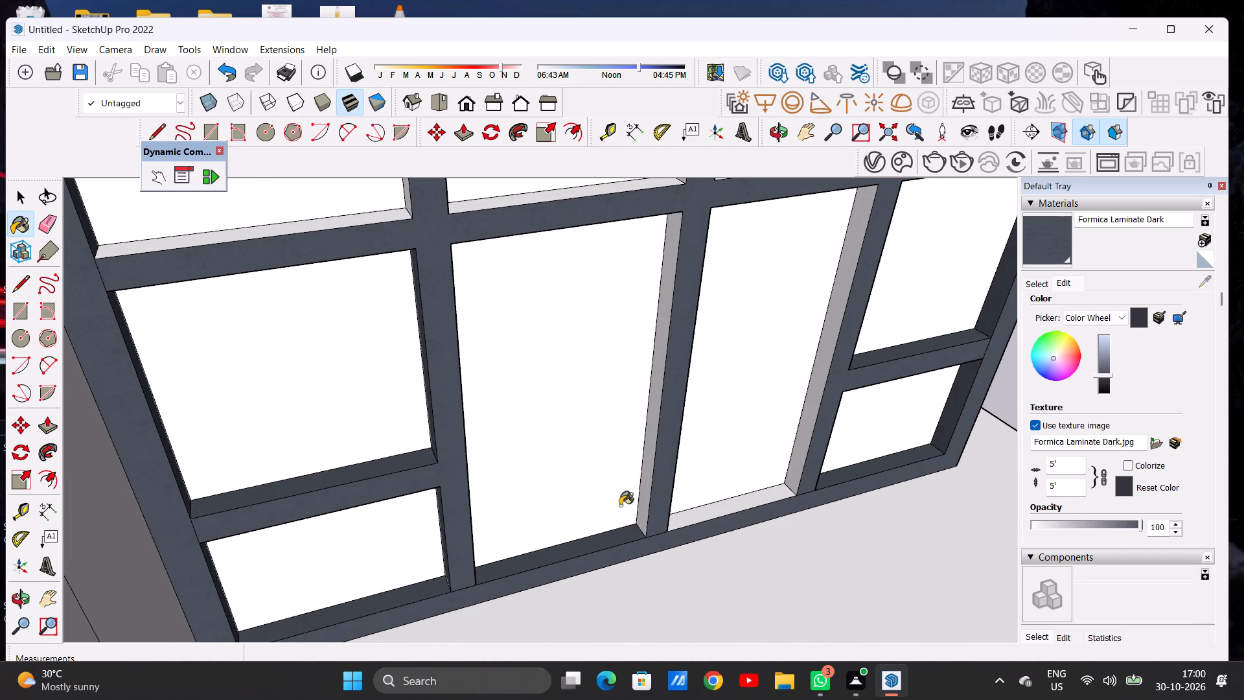
# Paint the centre mullion's left side face below the transom bar with Formica Laminate Dark.
pyautogui.scroll(6, 647, 493)
pyautogui.click(647, 493)
# Paint the transom bar's top face in the leftmost transom pane with Formica Laminate Dark.
pyautogui.scroll(-10, 549, 495)
pyautogui.scroll(-7, 485, 485)
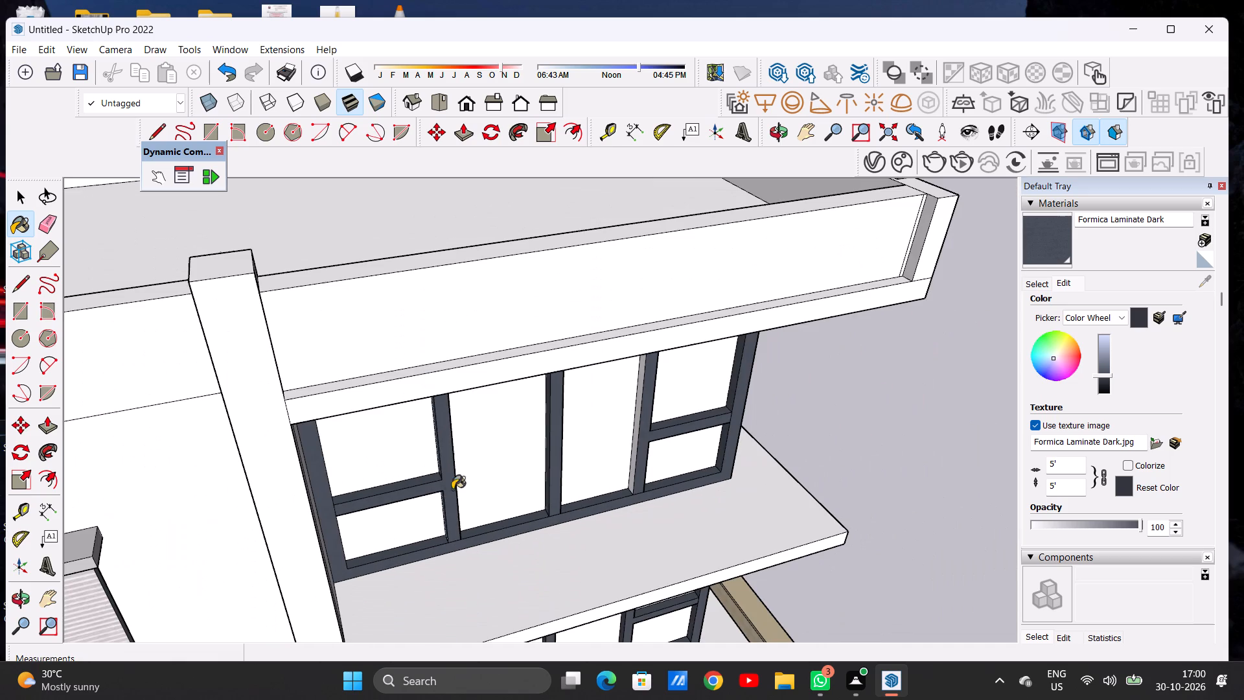
pyautogui.moveTo(454, 515); pyautogui.dragTo(422, 417, button='middle')
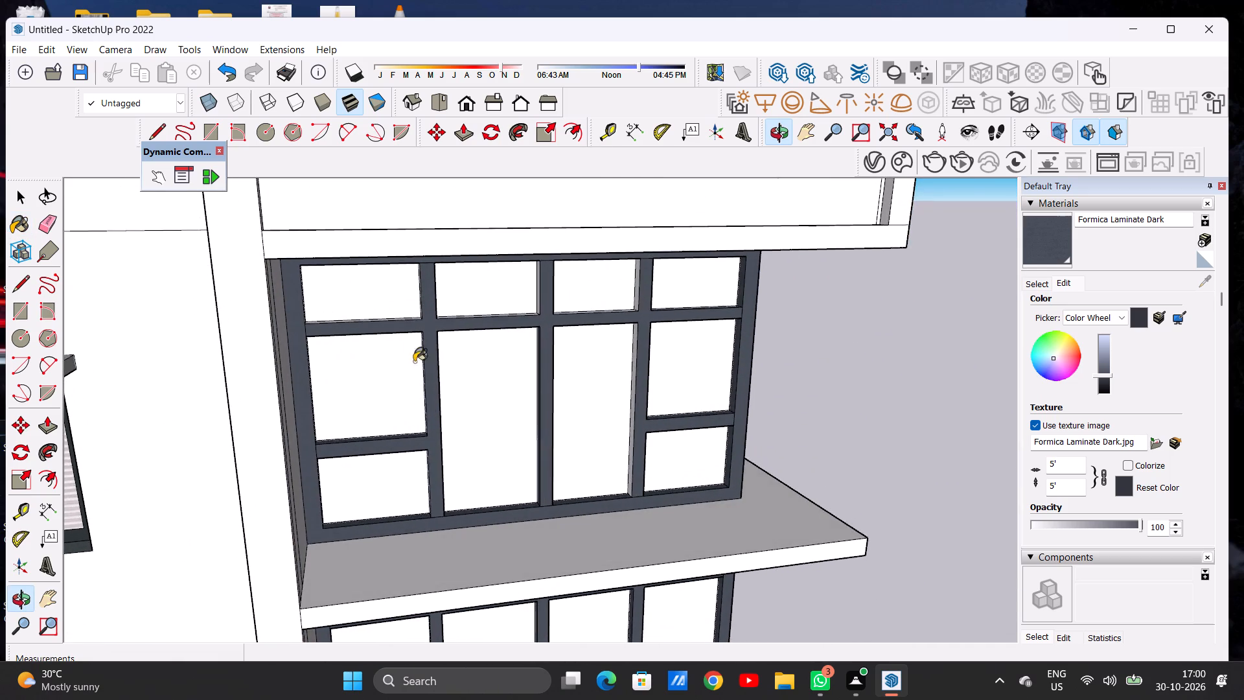
pyautogui.scroll(13, 397, 308)
pyautogui.click(400, 334)
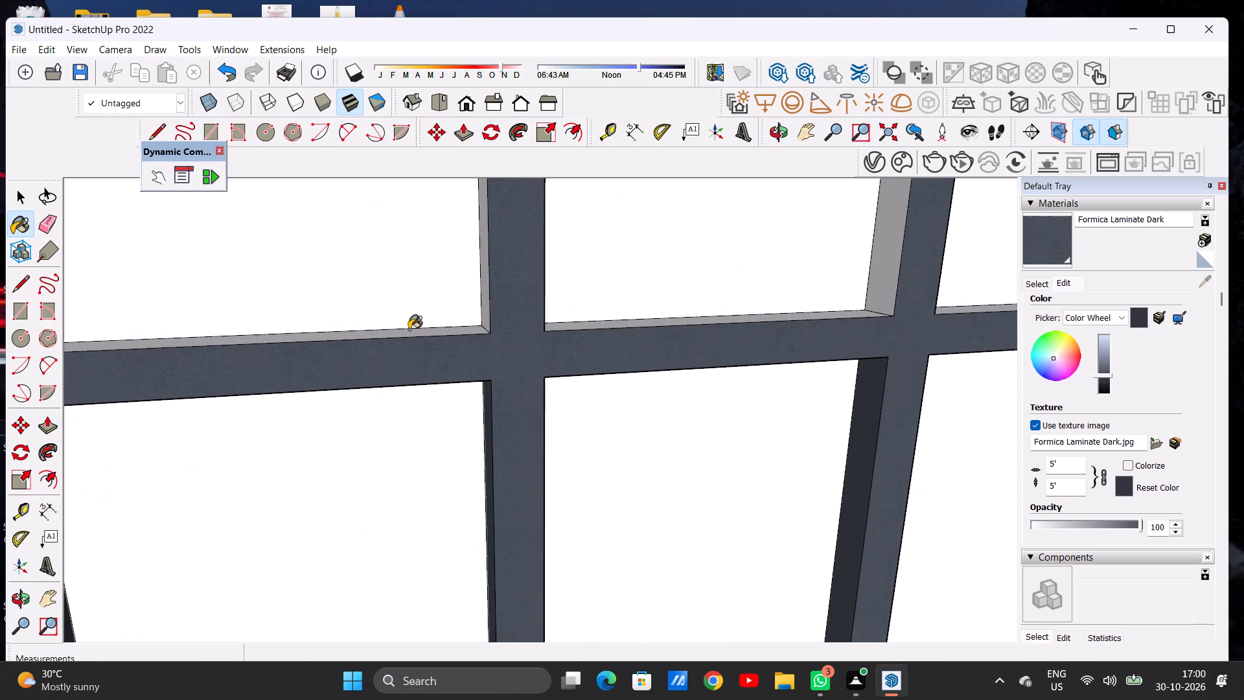
# Paint the left mullion's left side face in the leftmost transom pane with Formica Laminate Dark.
pyautogui.scroll(-13, 413, 324)
pyautogui.scroll(19, 314, 399)
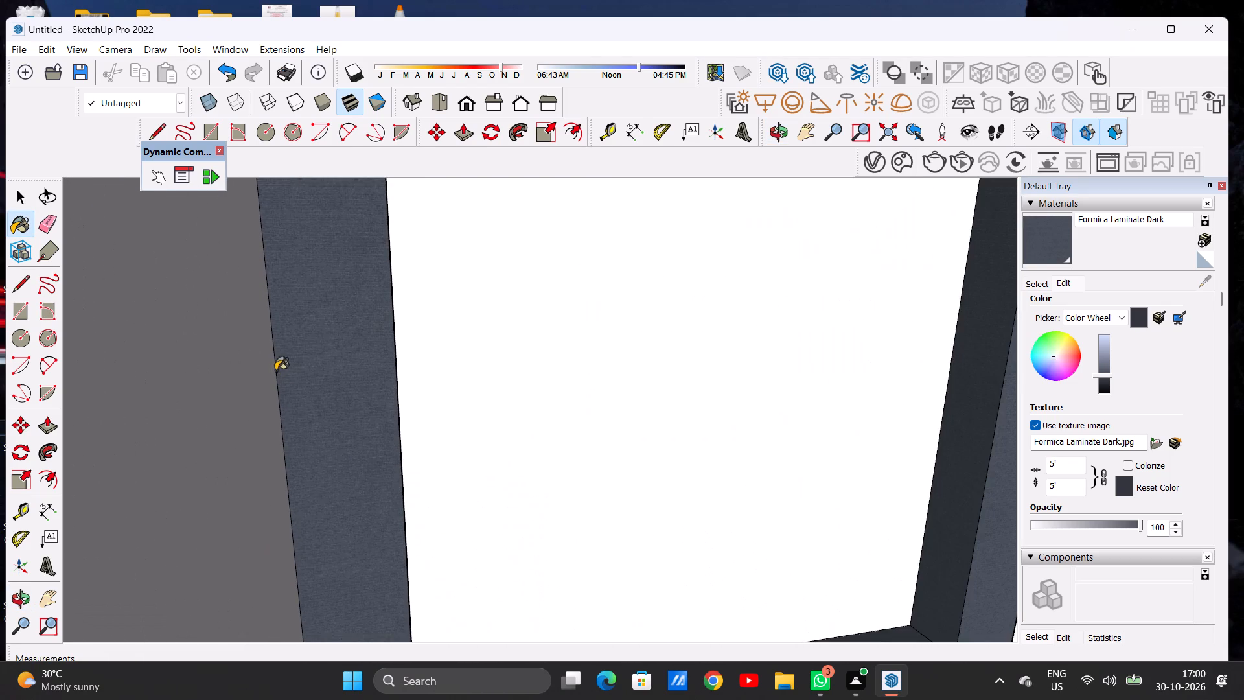
pyautogui.moveTo(254, 368); pyautogui.dragTo(275, 366, button='middle')
pyautogui.scroll(-5, 286, 376)
pyautogui.scroll(-16, 291, 388)
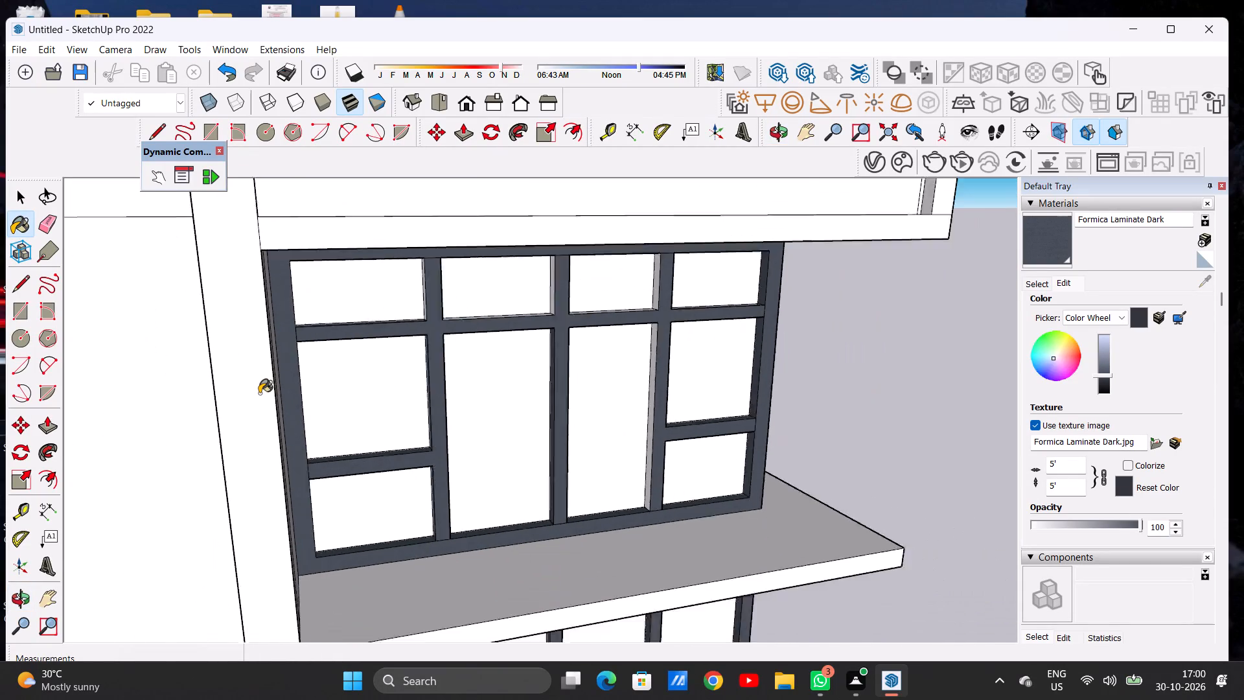
pyautogui.scroll(-9, 259, 393)
pyautogui.scroll(8, 404, 351)
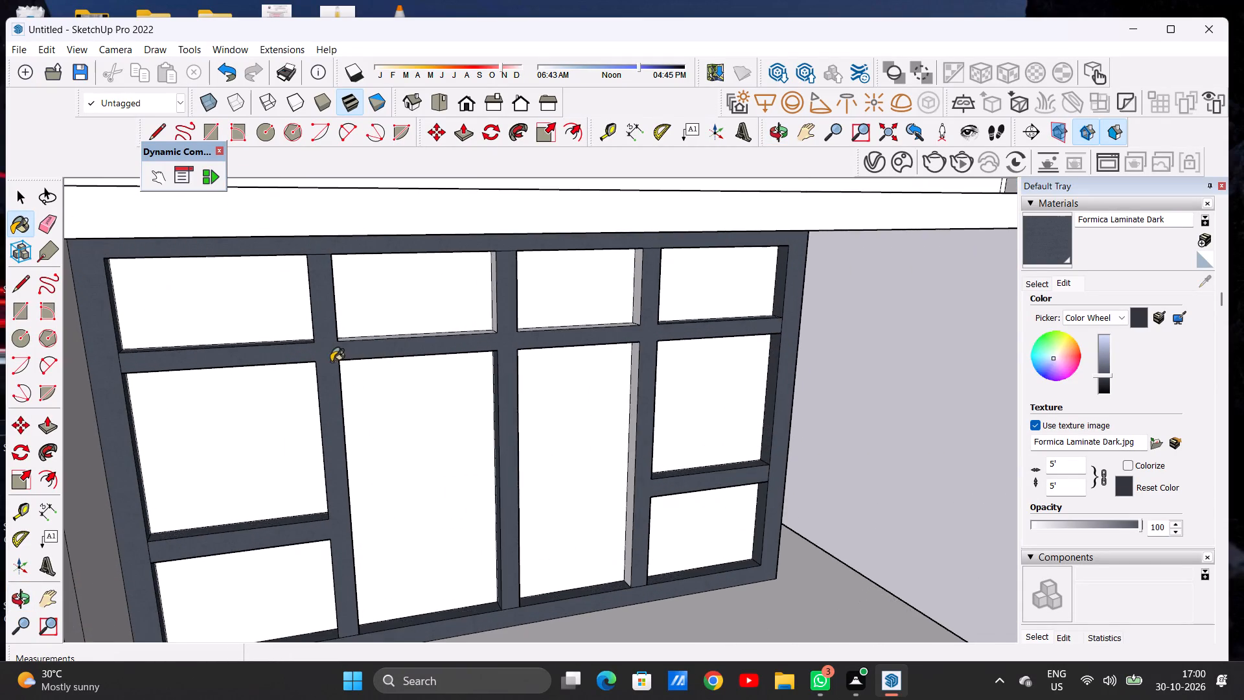
pyautogui.moveTo(331, 362); pyautogui.dragTo(432, 347, button='middle')
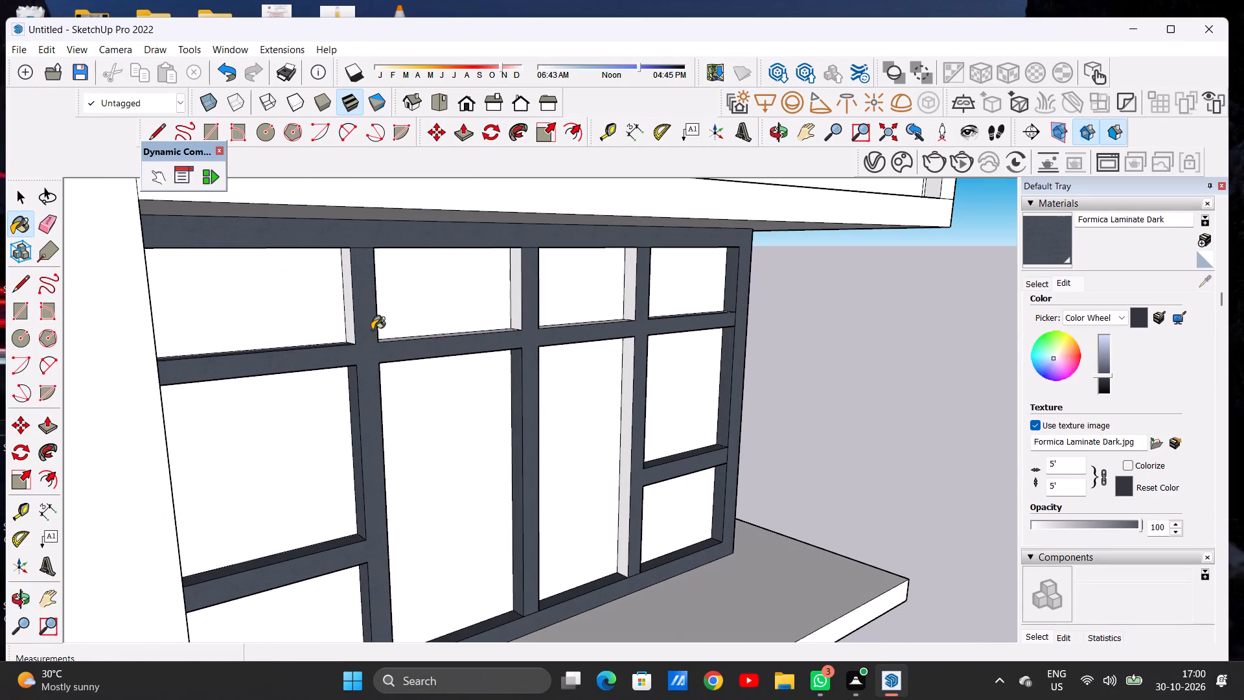
pyautogui.scroll(6, 349, 321)
pyautogui.click(351, 316)
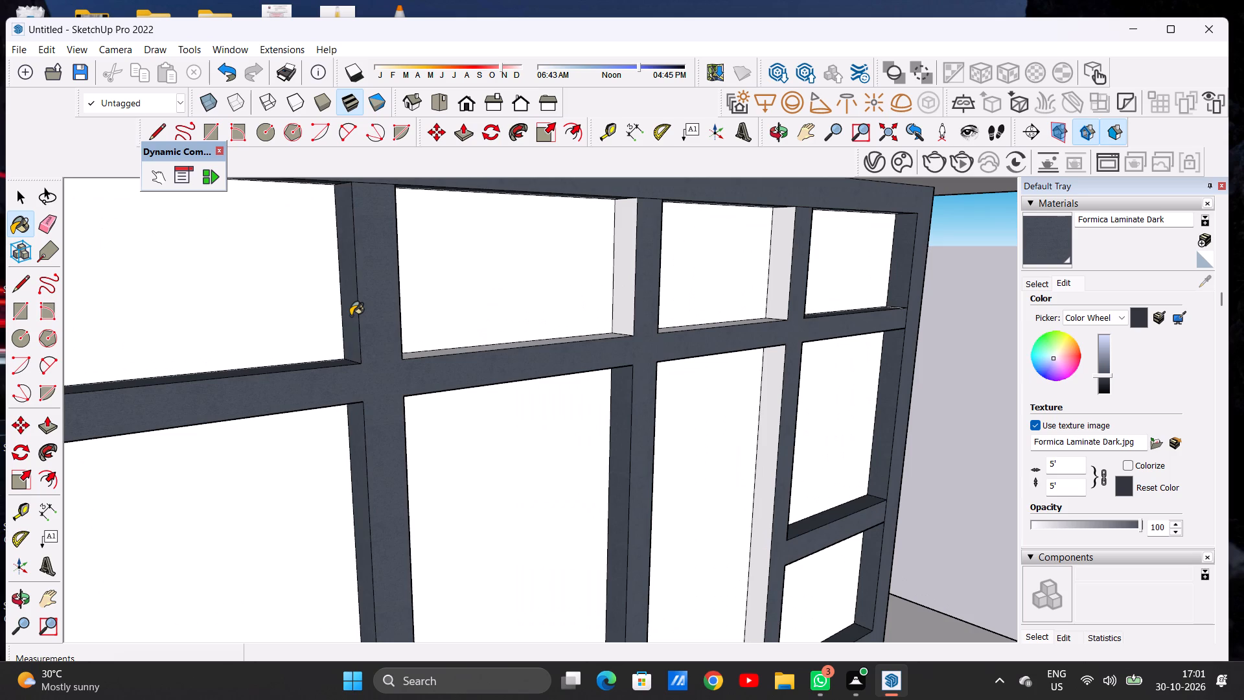
# Paint the transom bar's top face and the centre mullion's left side face in the second transom pane with Formica Laminate Dark.
pyautogui.scroll(-8, 354, 329)
pyautogui.moveTo(412, 349); pyautogui.dragTo(282, 298, button='middle')
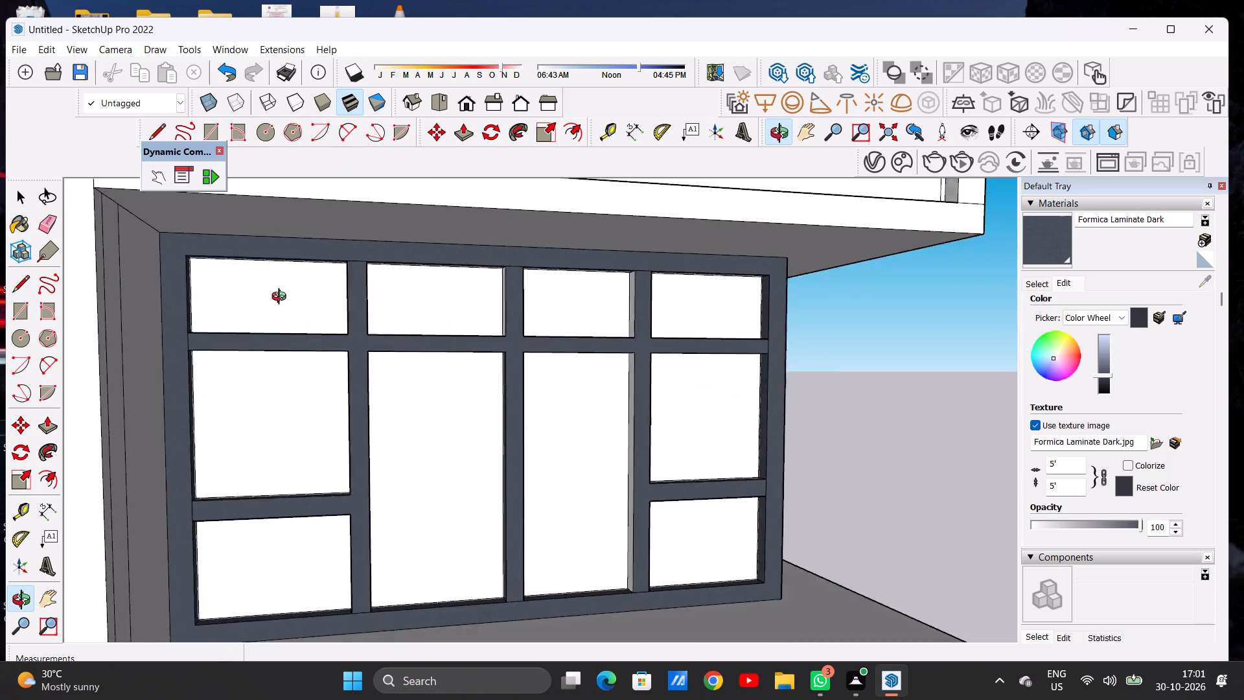
pyautogui.moveTo(282, 298); pyautogui.dragTo(435, 371, button='middle')
pyautogui.scroll(5, 432, 360)
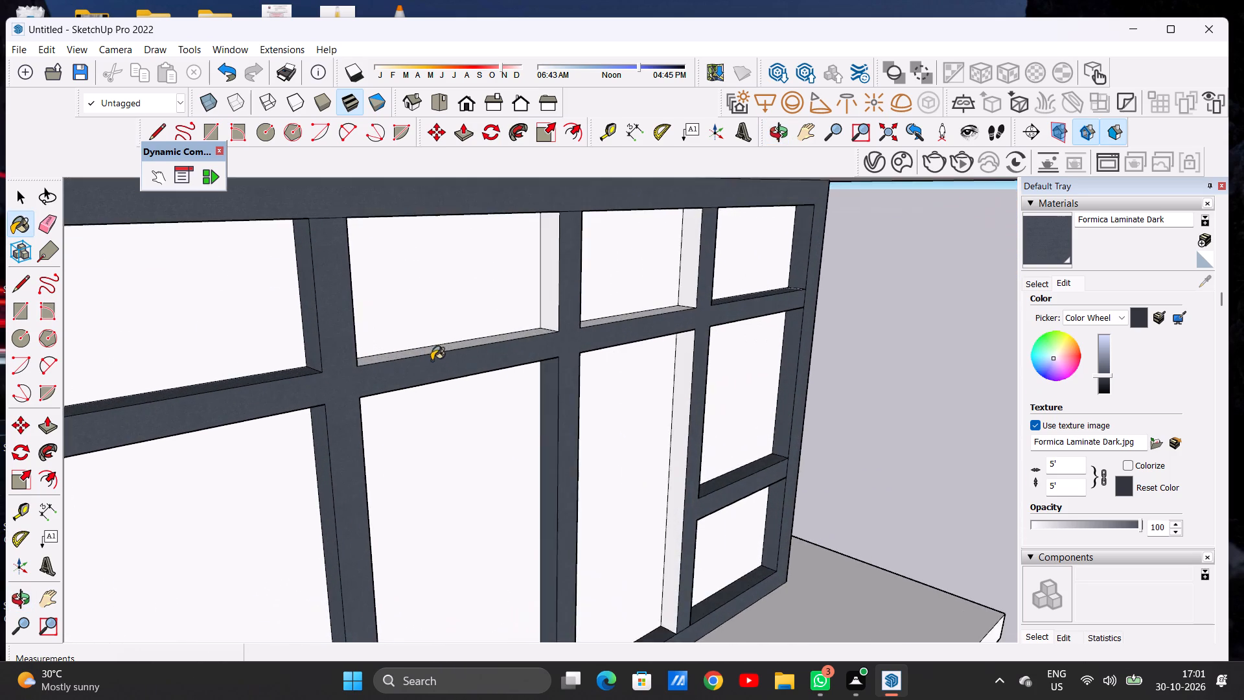
pyautogui.scroll(14, 570, 330)
pyautogui.click(490, 327)
pyautogui.click(518, 286)
# Paint the transom bar's top face and the right mullion's left side face in the third transom pane with Formica Laminate Dark.
pyautogui.scroll(-14, 430, 307)
pyautogui.scroll(10, 581, 303)
pyautogui.scroll(-1, 594, 299)
pyautogui.scroll(4, 594, 299)
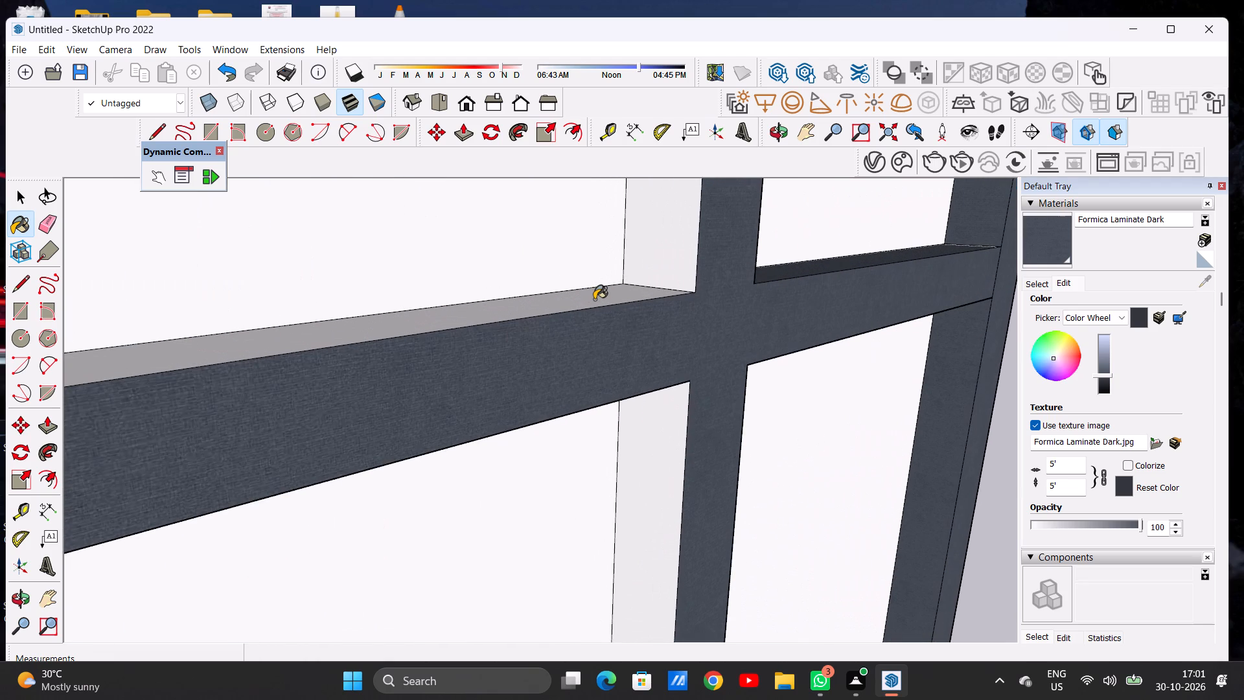
pyautogui.click(594, 299)
pyautogui.click(653, 257)
# Paint the right mullion's left side face below the transom bar with Formica Laminate Dark.
pyautogui.scroll(-8, 582, 294)
pyautogui.scroll(-4, 456, 301)
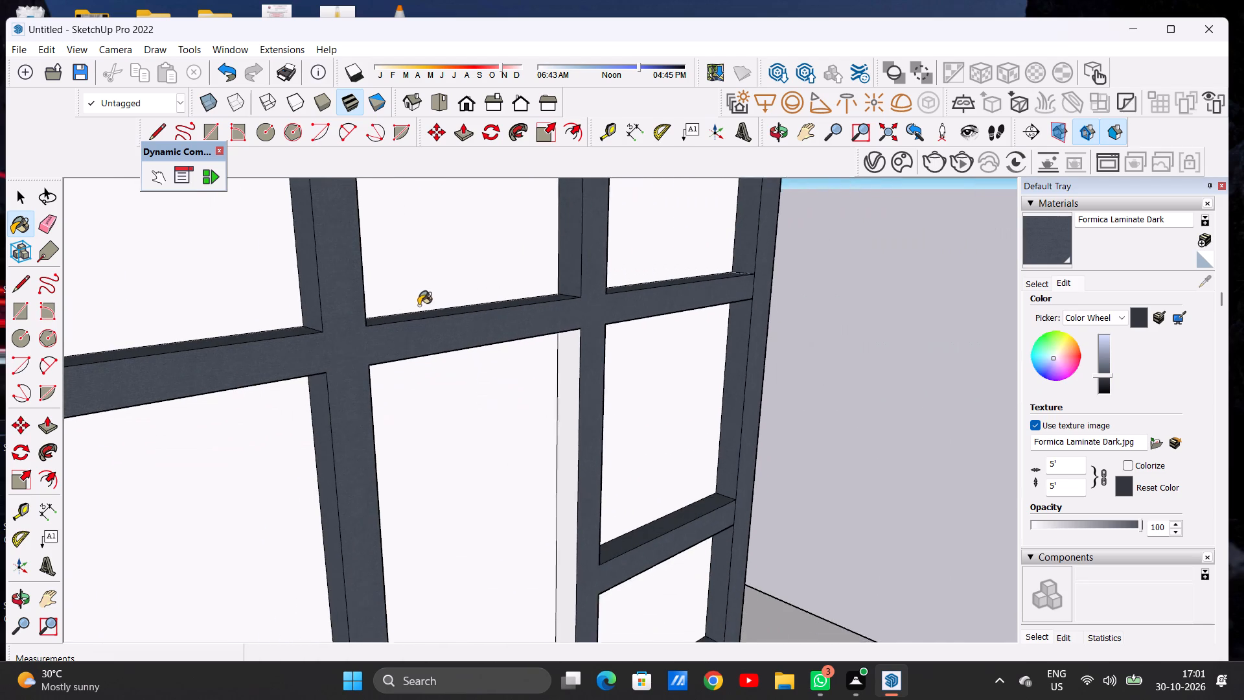
pyautogui.scroll(-2, 419, 305)
pyautogui.scroll(6, 643, 308)
pyautogui.moveTo(546, 294); pyautogui.dragTo(551, 299, button='middle')
pyautogui.click(473, 406)
pyautogui.scroll(-16, 500, 365)
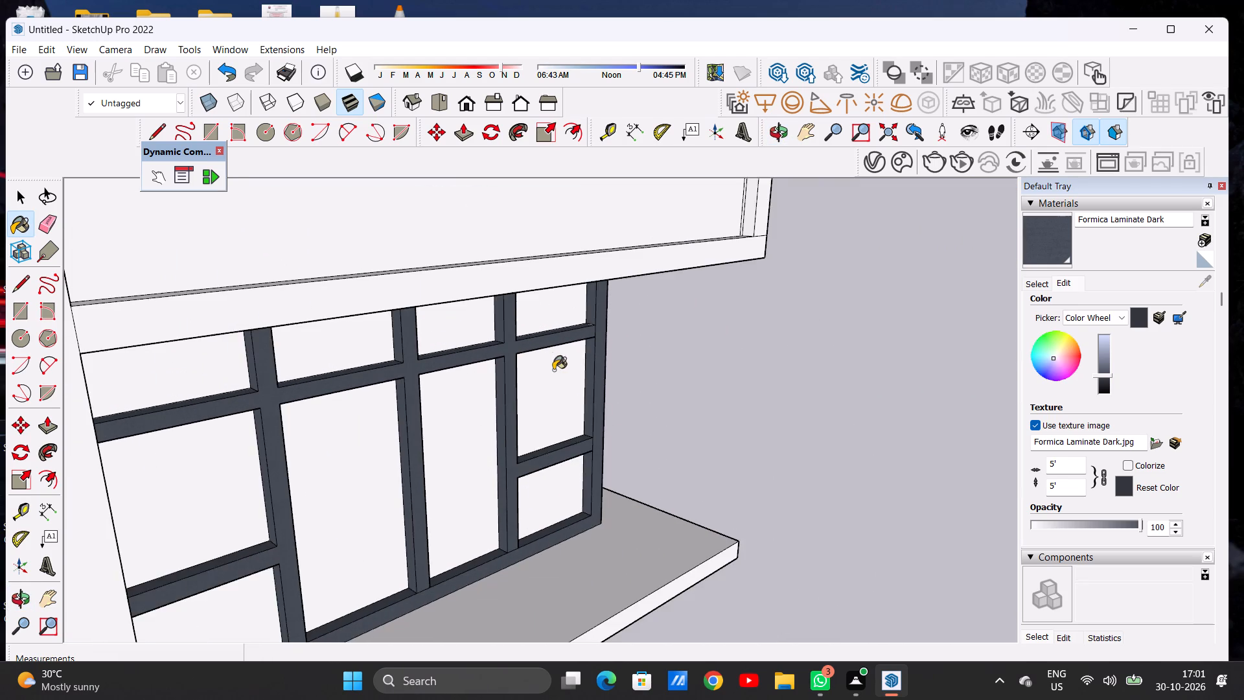
pyautogui.moveTo(563, 405); pyautogui.dragTo(575, 316, button='middle')
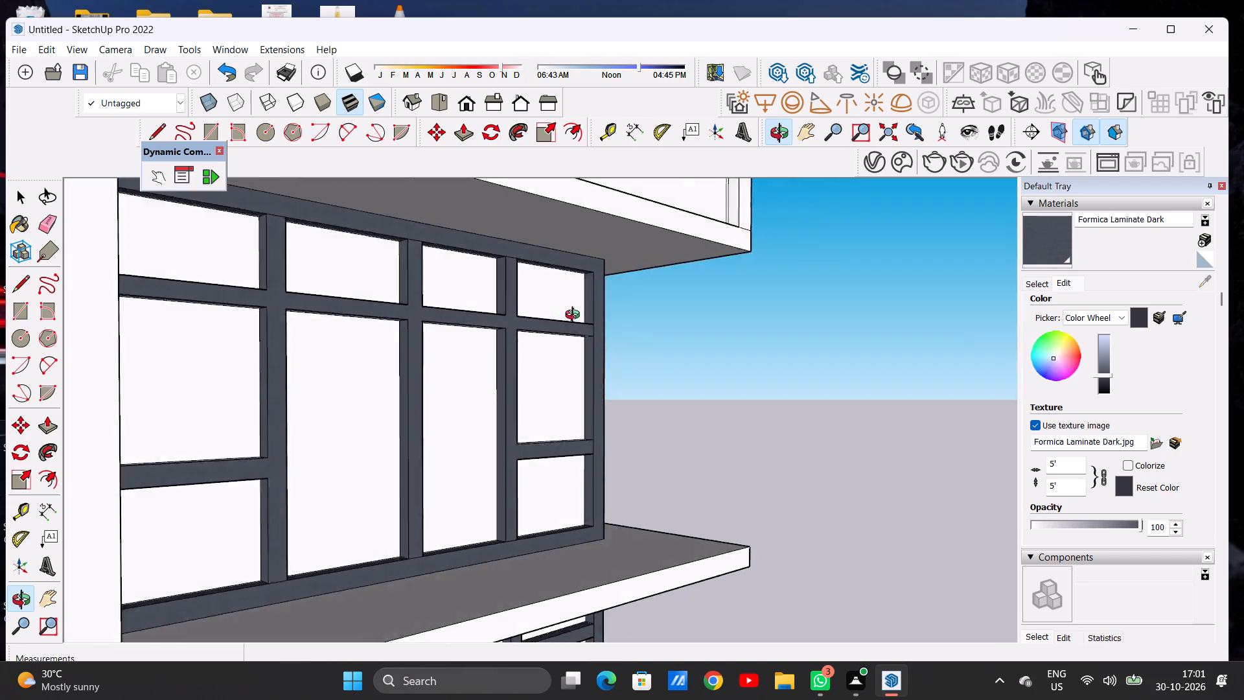
# Examine the painted frames of both balcony windows up close and from the overall front of the house.
pyautogui.moveTo(575, 316); pyautogui.dragTo(316, 312, button='middle')
pyautogui.scroll(-10, 468, 419)
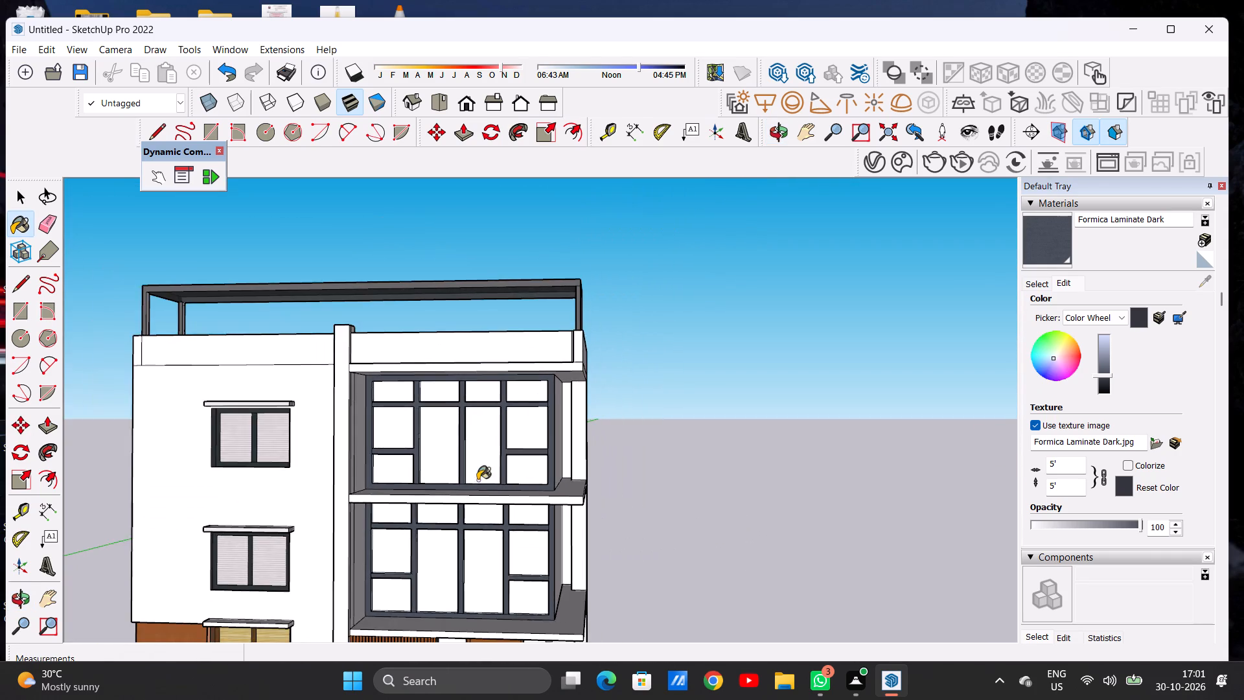
pyautogui.moveTo(476, 478); pyautogui.dragTo(452, 366, button='middle')
pyautogui.scroll(8, 466, 417)
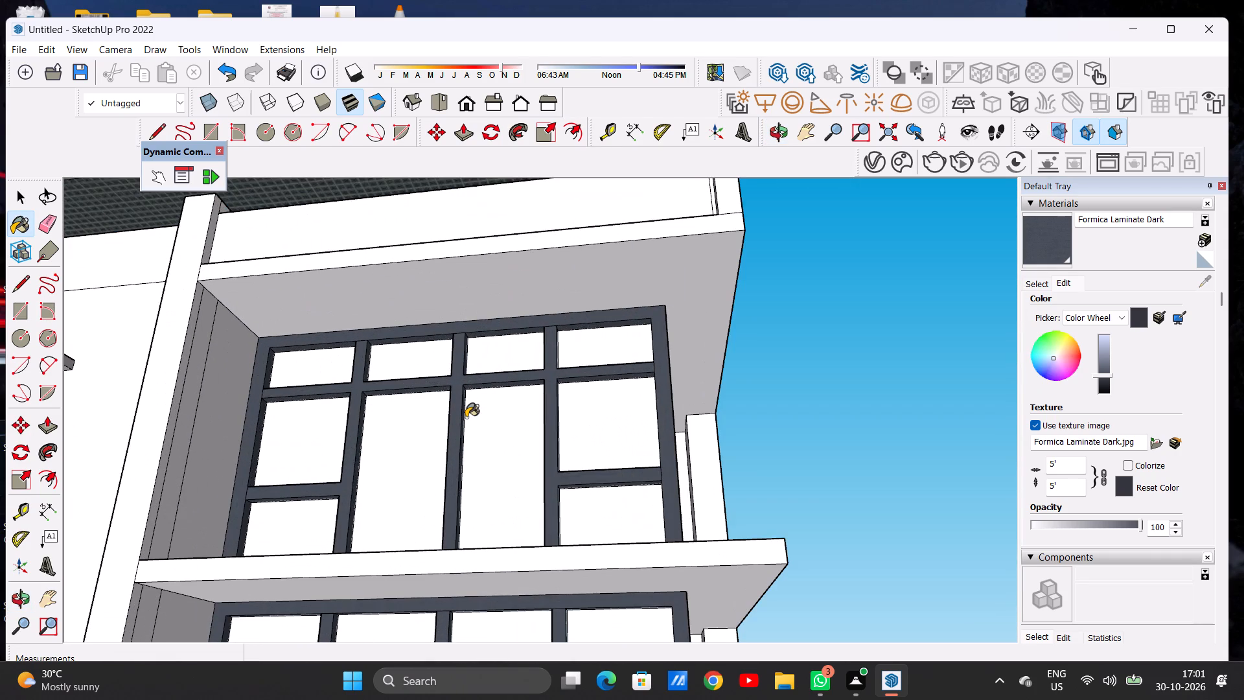
pyautogui.press('space')
pyautogui.scroll(-9, 464, 421)
pyautogui.moveTo(450, 371); pyautogui.dragTo(468, 486, button='middle')
pyautogui.scroll(-11, 467, 478)
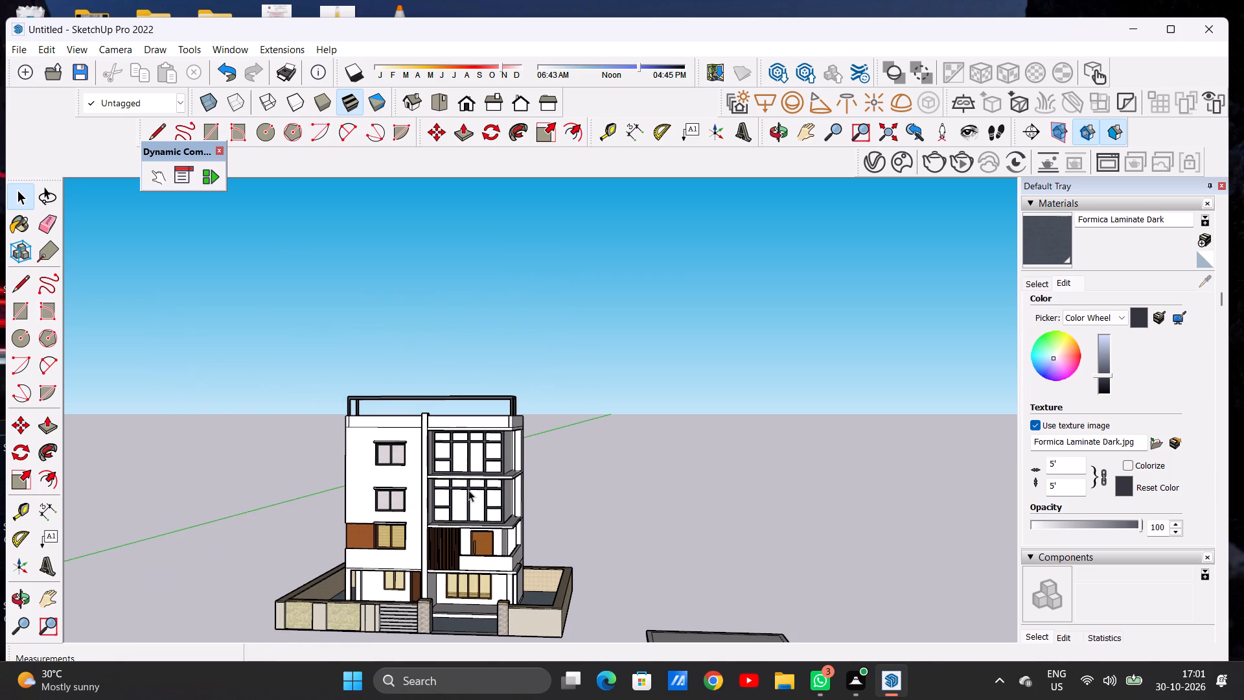
pyautogui.scroll(20, 445, 503)
pyautogui.scroll(2, 445, 503)
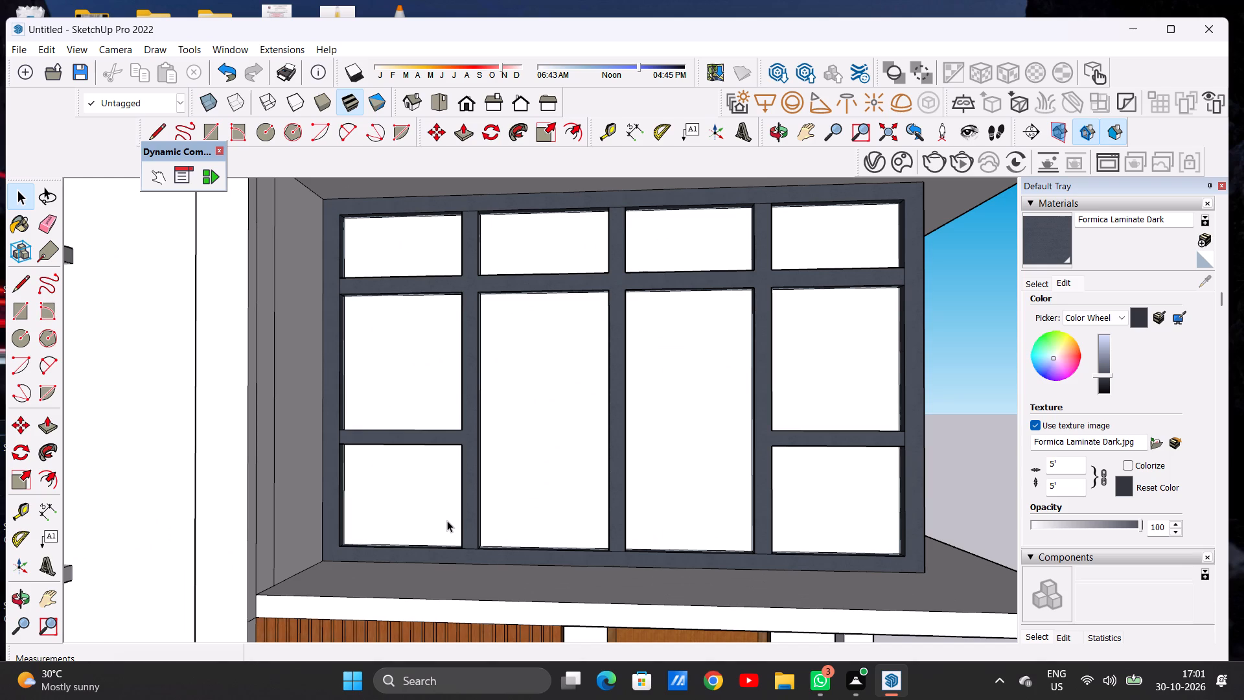
pyautogui.scroll(-6, 408, 519)
pyautogui.scroll(-10, 505, 412)
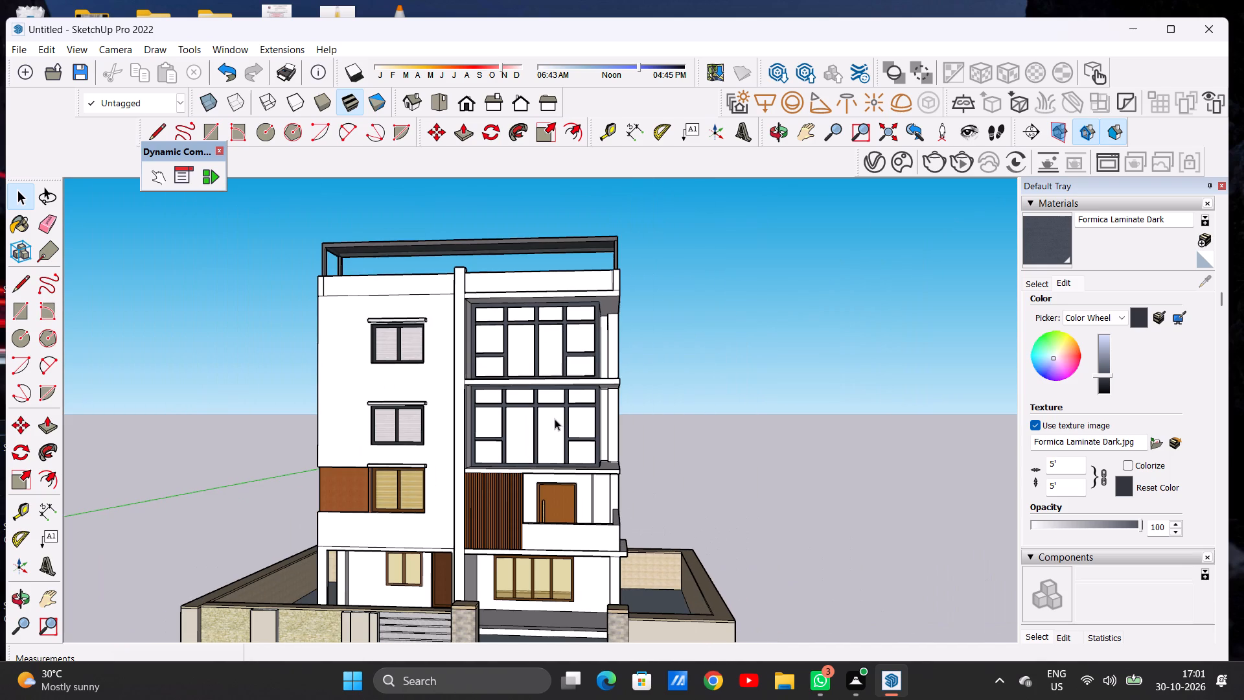
pyautogui.scroll(12, 524, 402)
pyautogui.moveTo(516, 418); pyautogui.dragTo(525, 437, button='middle')
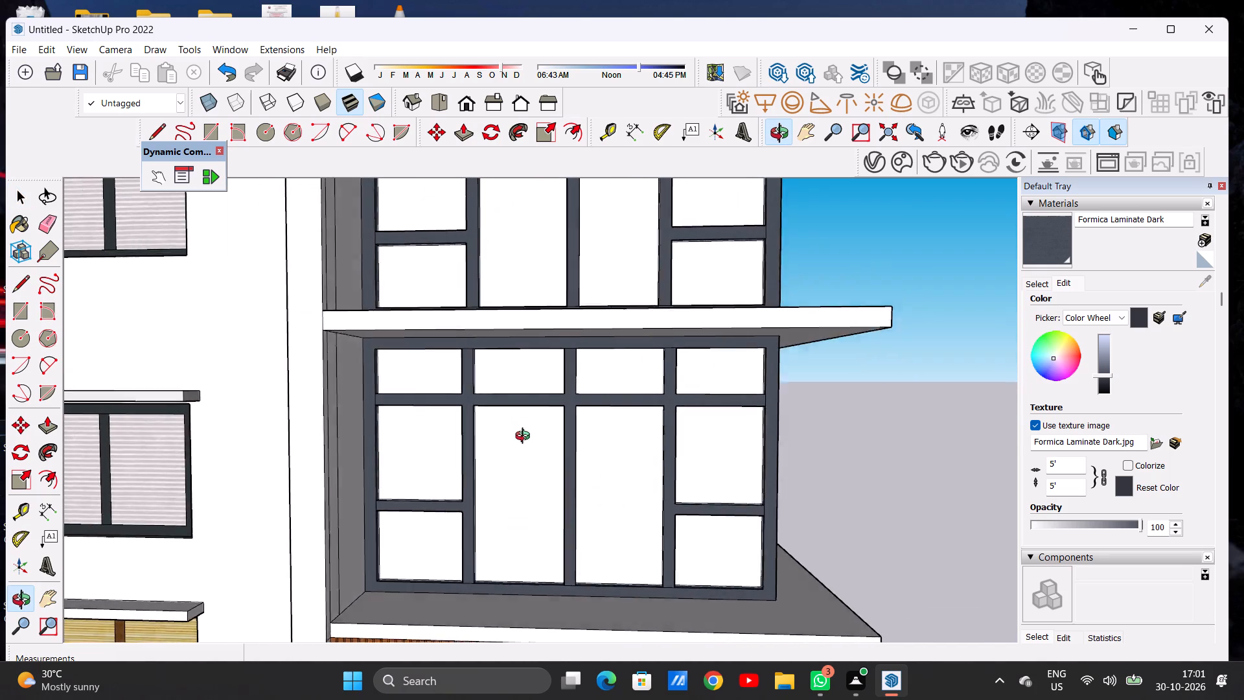
pyautogui.moveTo(525, 437); pyautogui.dragTo(535, 430, button='middle')
pyautogui.scroll(-6, 479, 429)
pyautogui.scroll(4, 573, 449)
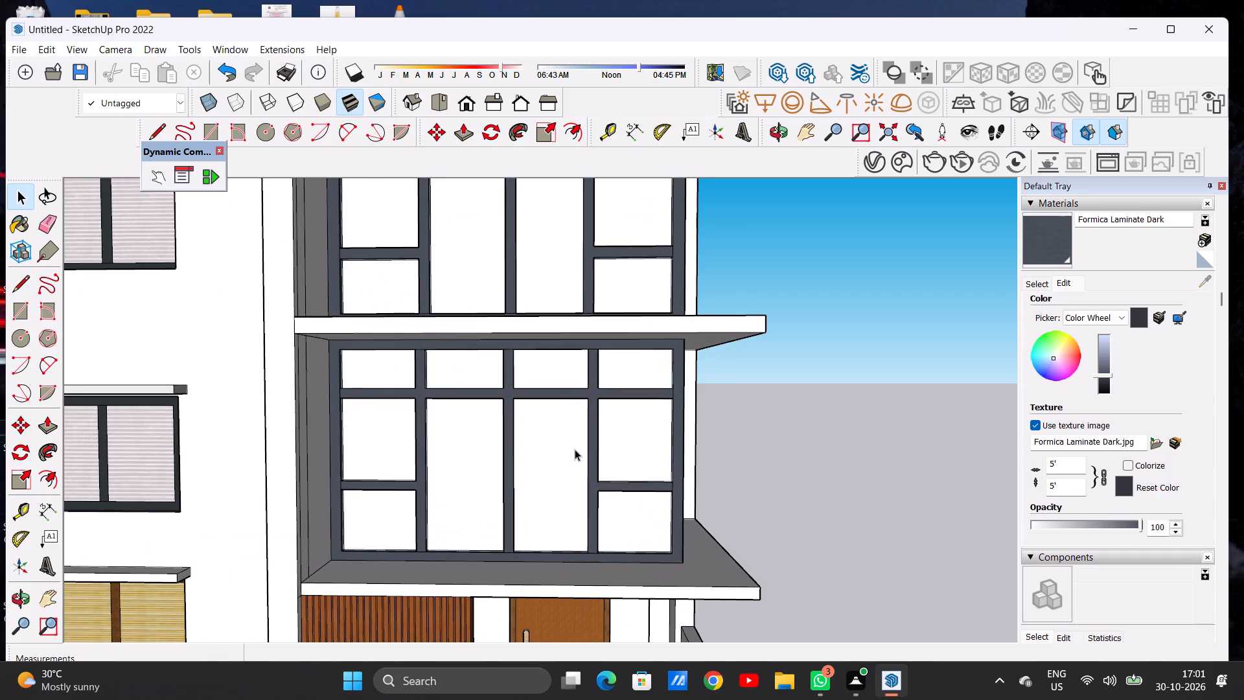
# Paint the lower balcony window's left middle pane and four transom panes with Translucent Glass Gray from the Glass and Mirrors collection.
pyautogui.click(1038, 286)
pyautogui.click(1125, 309)
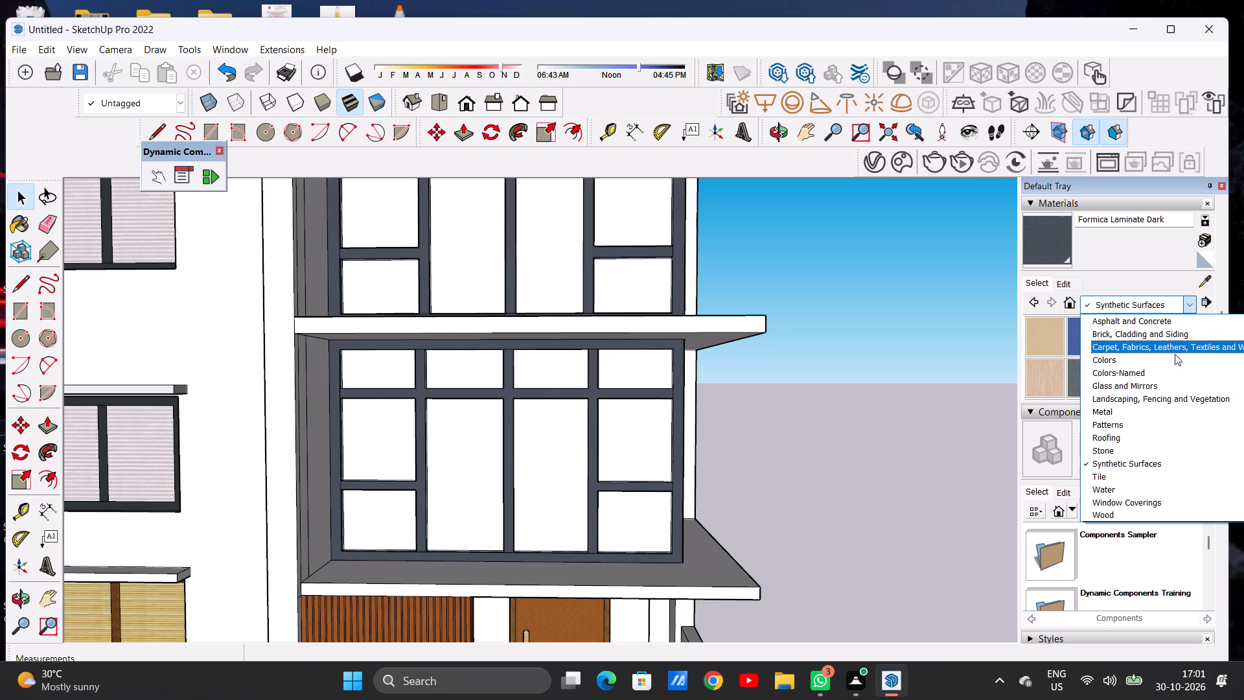
pyautogui.click(1129, 386)
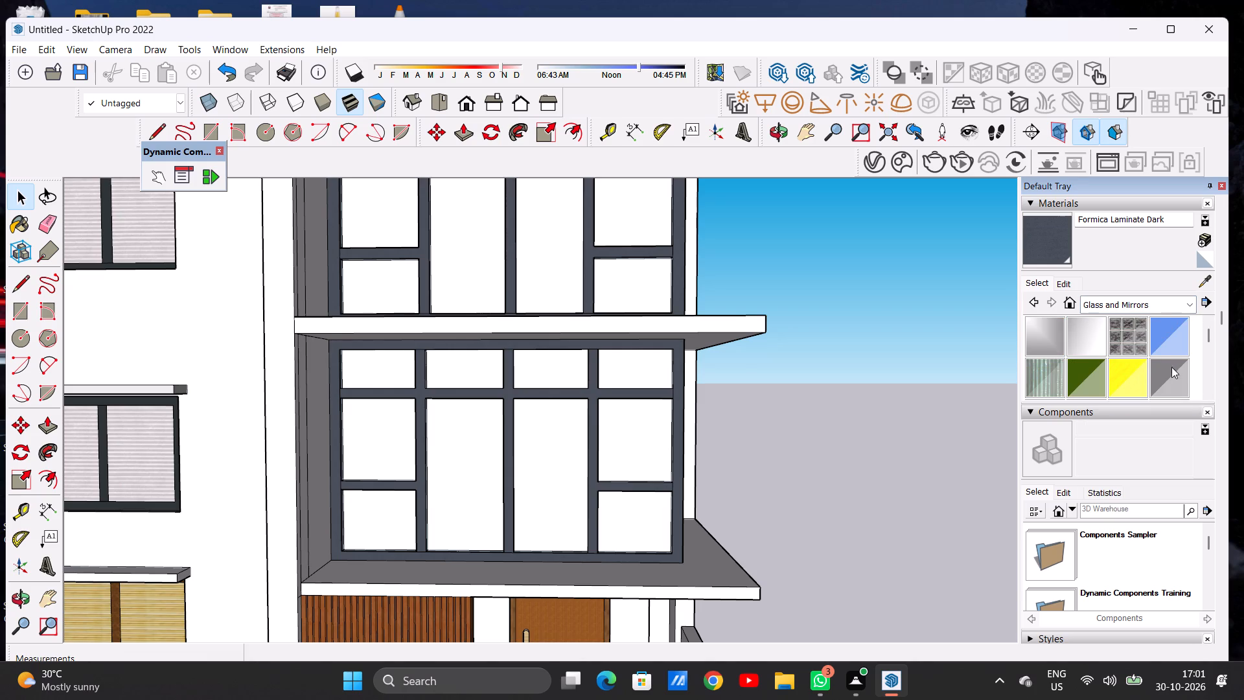
pyautogui.click(1164, 382)
pyautogui.click(382, 444)
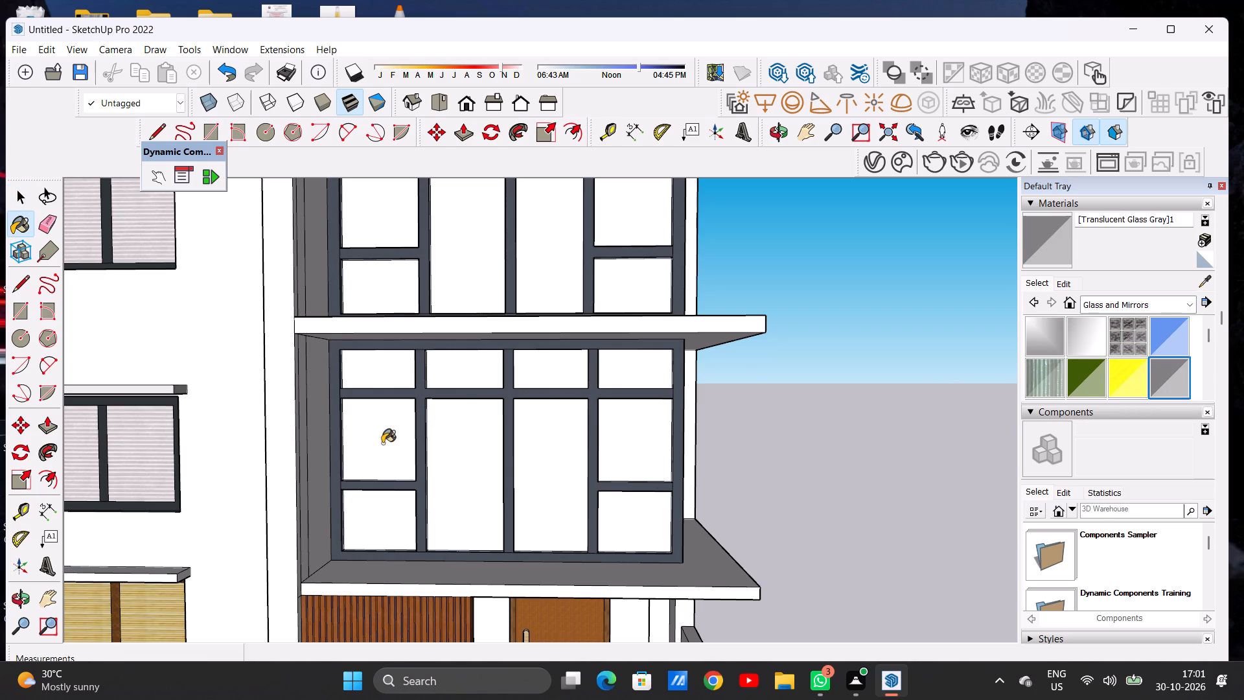
pyautogui.click(374, 381)
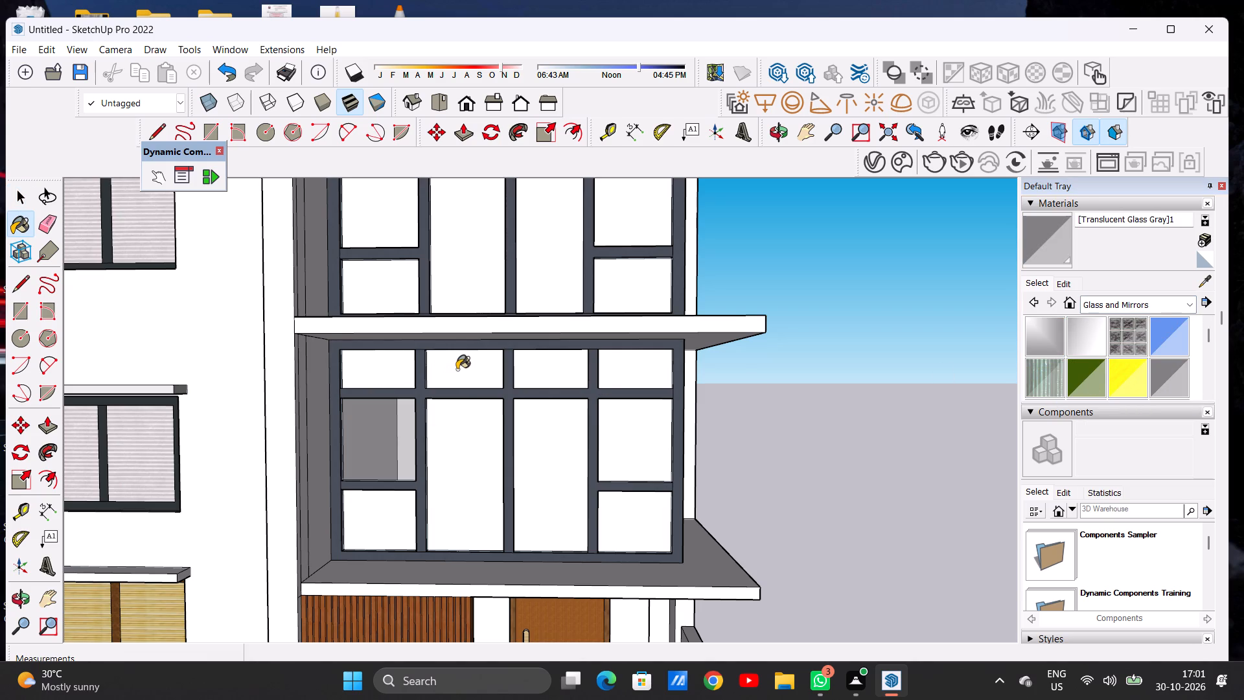
pyautogui.click(457, 369)
pyautogui.click(546, 374)
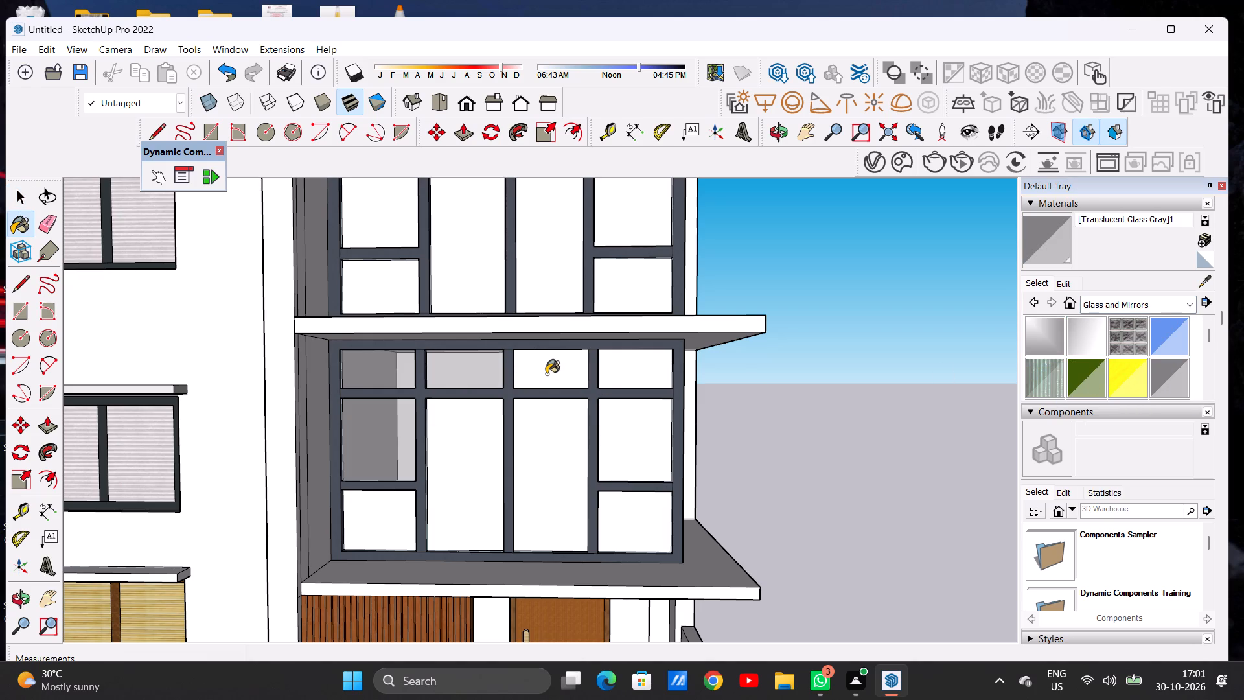
pyautogui.click(636, 380)
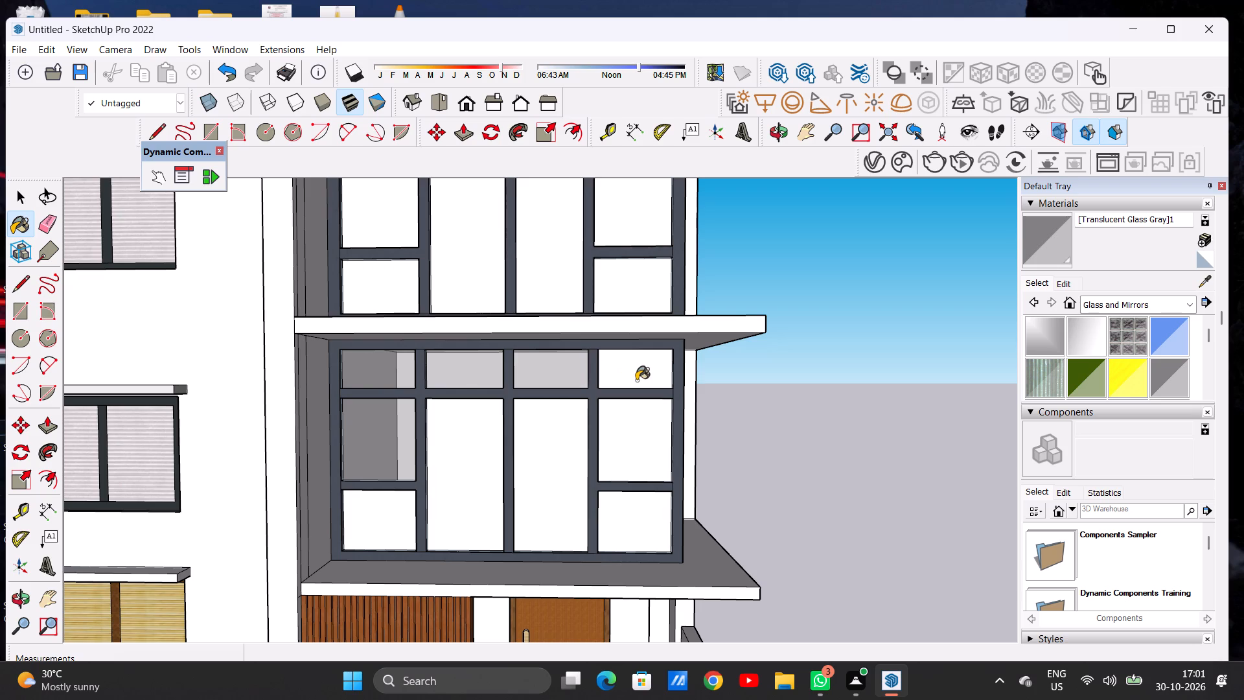
# Paint the lower balcony window's remaining middle pane, two bottom corner panes and two tall central panes with Translucent Glass Gray.
pyautogui.click(632, 434)
pyautogui.scroll(-8, 551, 423)
pyautogui.scroll(14, 500, 472)
pyautogui.click(439, 461)
pyautogui.scroll(-12, 391, 463)
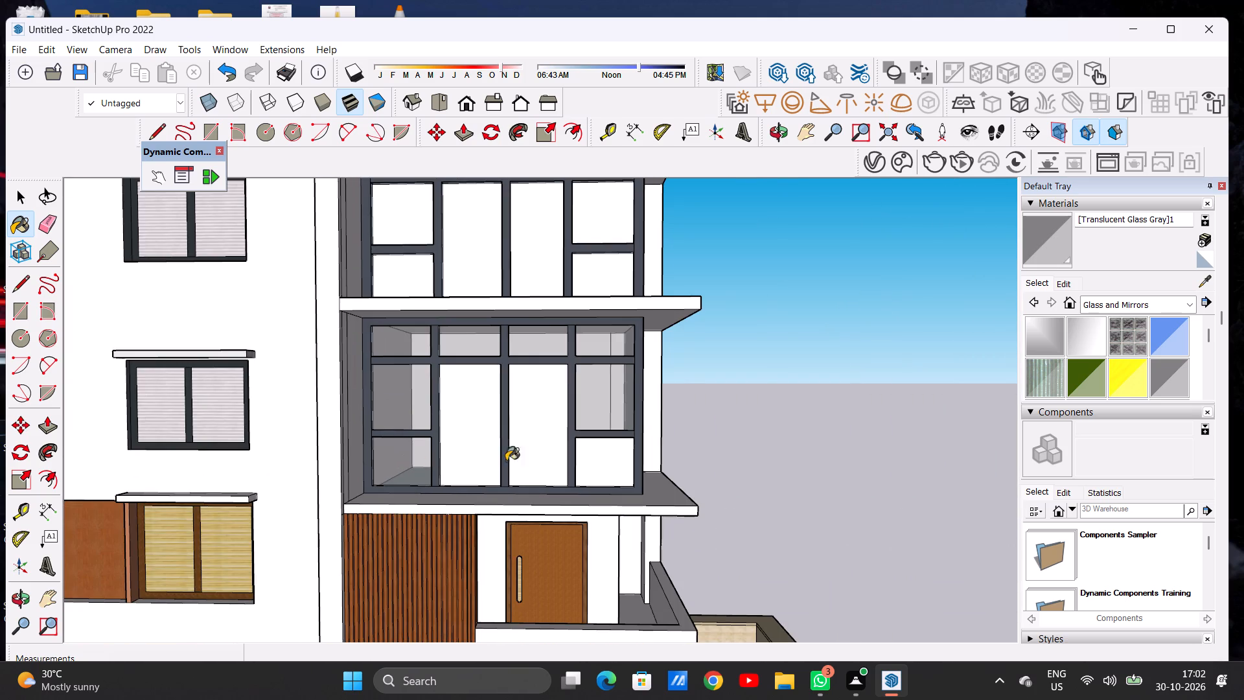
pyautogui.scroll(13, 577, 483)
pyautogui.click(557, 455)
pyautogui.scroll(-5, 560, 457)
pyautogui.scroll(1, 574, 461)
pyautogui.scroll(-1, 577, 461)
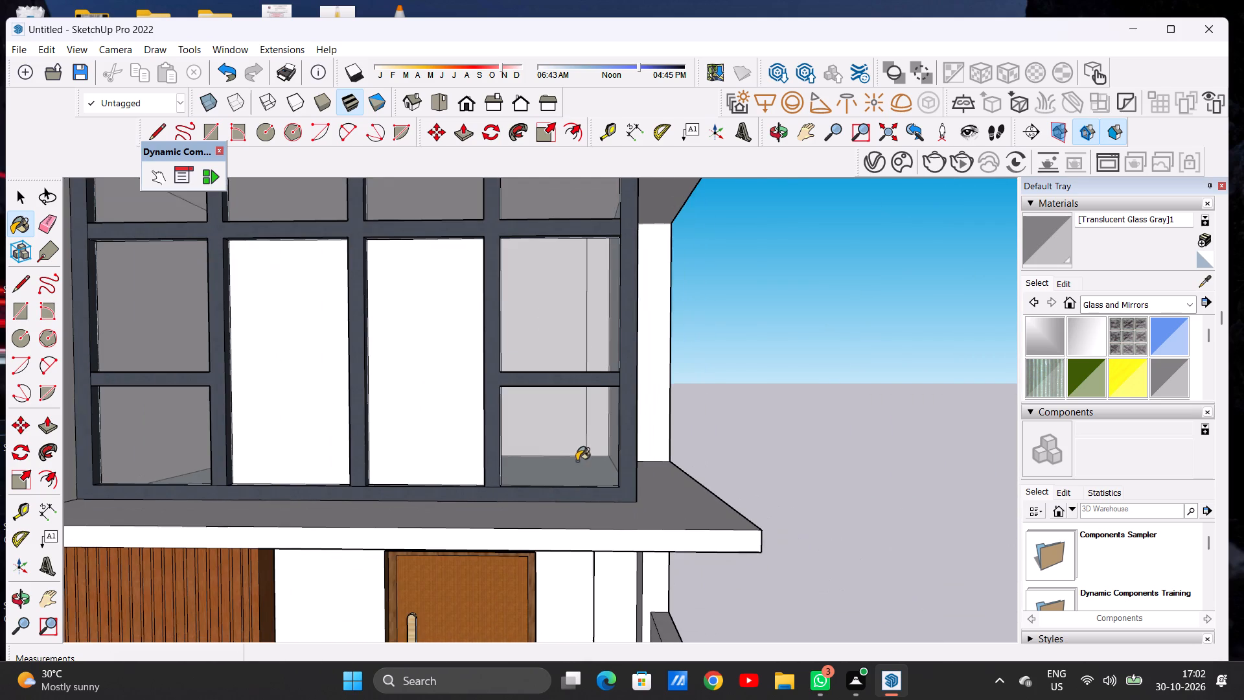
pyautogui.click(448, 432)
pyautogui.click(325, 425)
pyautogui.scroll(-5, 508, 484)
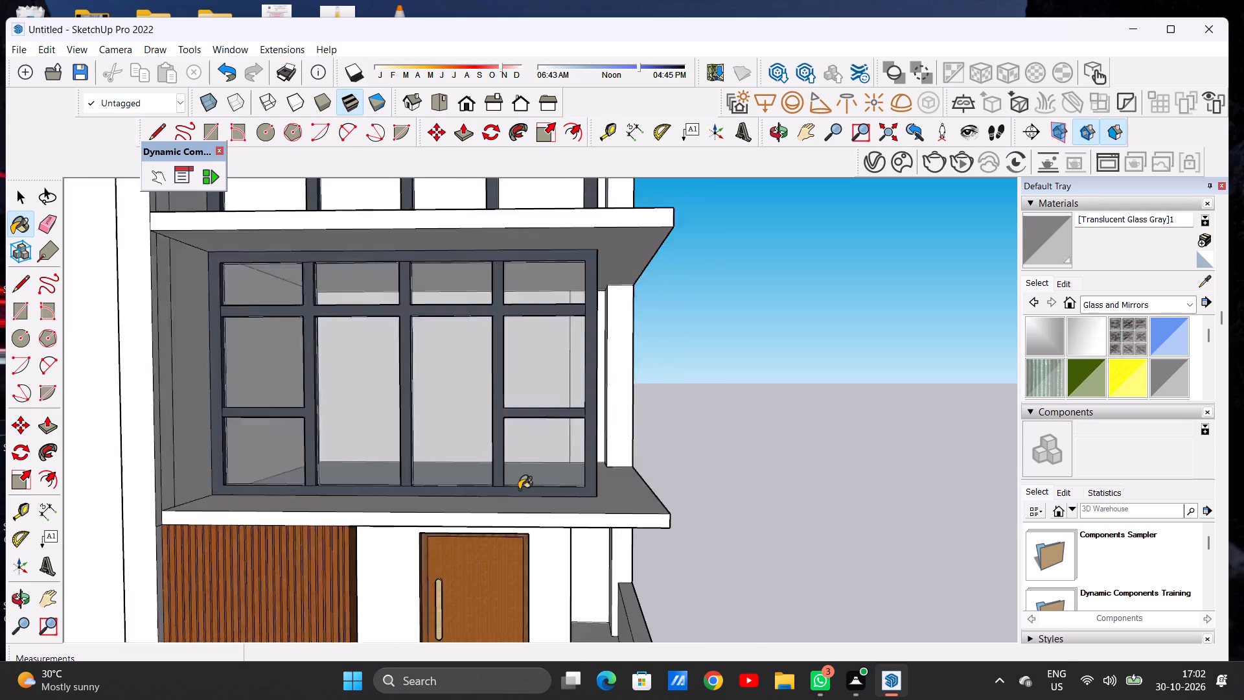
# Examine the lower balcony window's glazing and the room behind it from several angles, checking all panes against the whole facade.
pyautogui.scroll(-2, 519, 489)
pyautogui.moveTo(570, 462); pyautogui.dragTo(573, 455, button='middle')
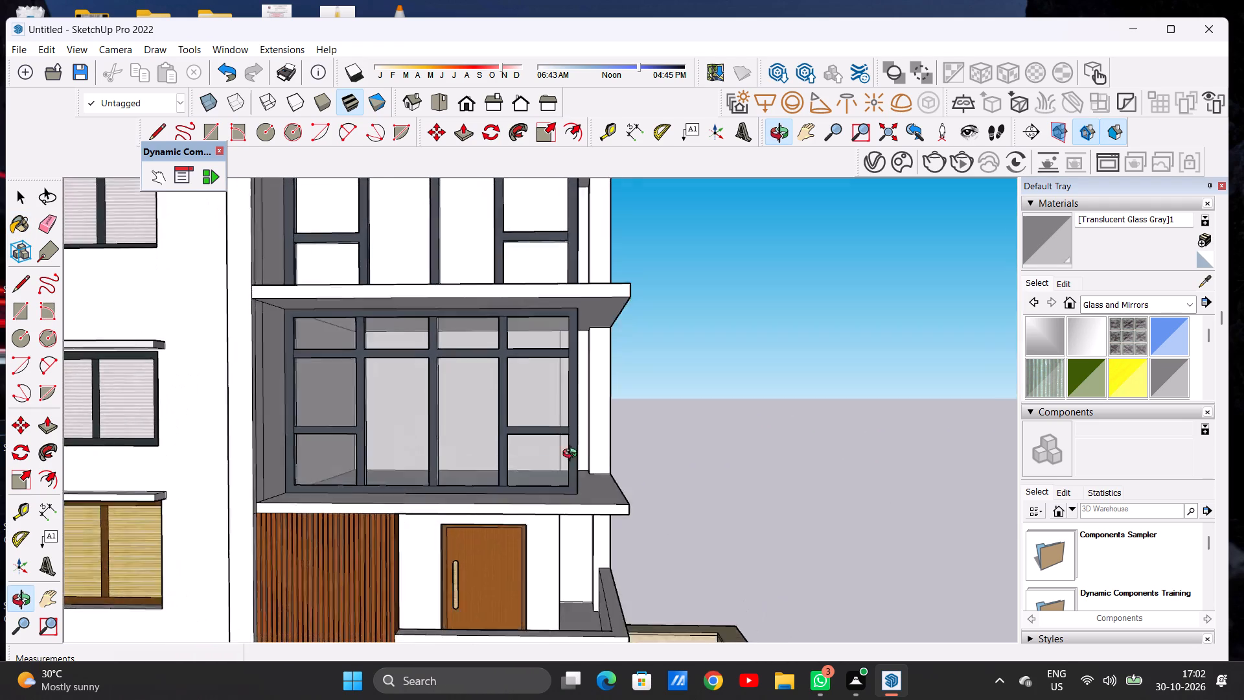
pyautogui.moveTo(573, 455); pyautogui.dragTo(588, 519, button='middle')
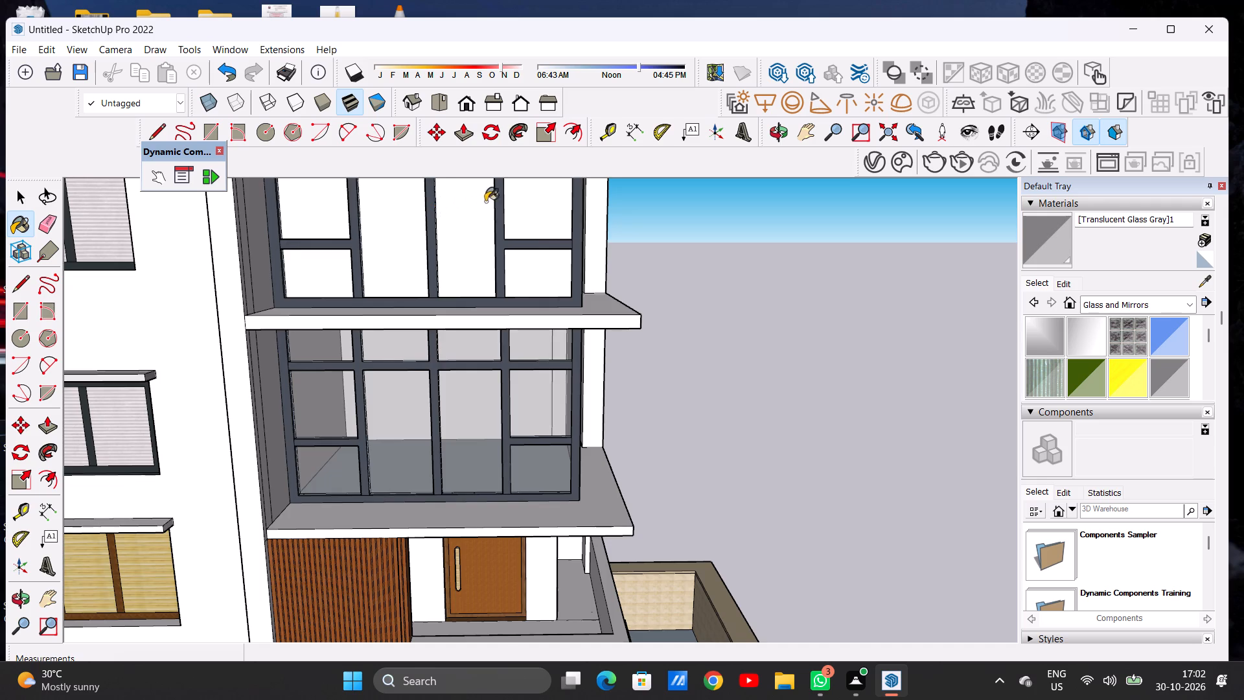
pyautogui.scroll(-3, 489, 202)
pyautogui.scroll(-4, 566, 305)
pyautogui.moveTo(544, 387); pyautogui.dragTo(535, 344, button='middle')
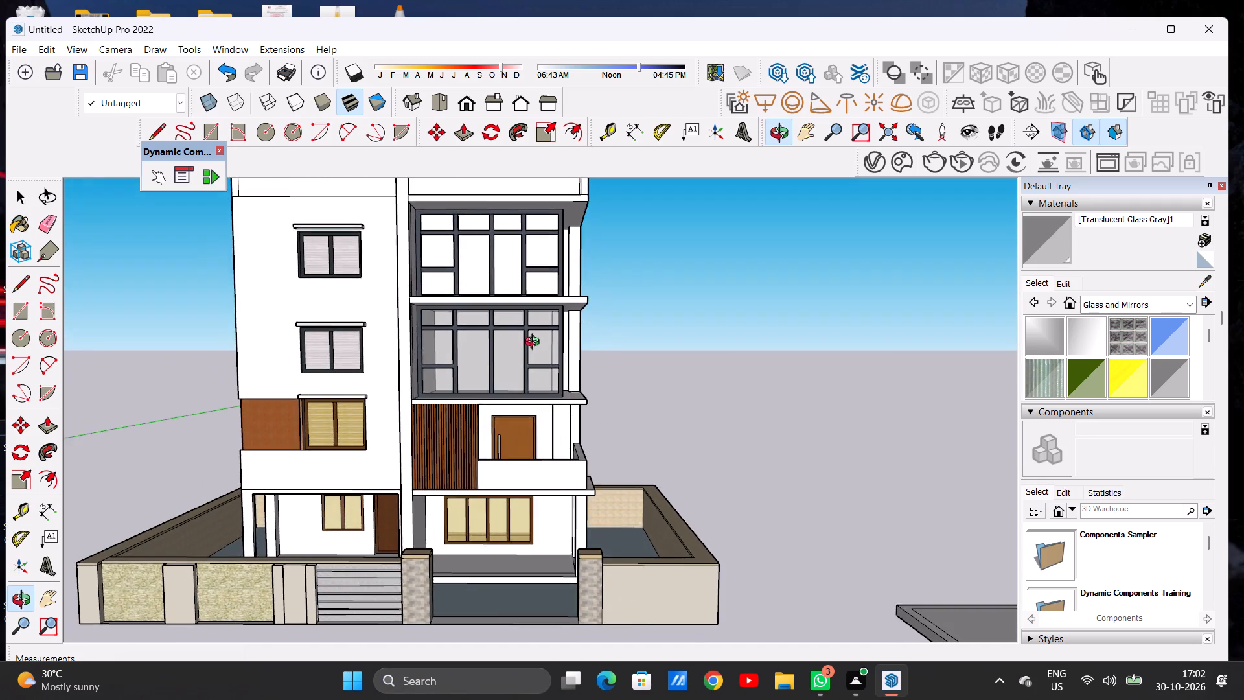
pyautogui.moveTo(535, 344); pyautogui.dragTo(538, 370, button='middle')
pyautogui.scroll(1, 446, 365)
pyautogui.scroll(-1, 446, 364)
pyautogui.scroll(15, 446, 364)
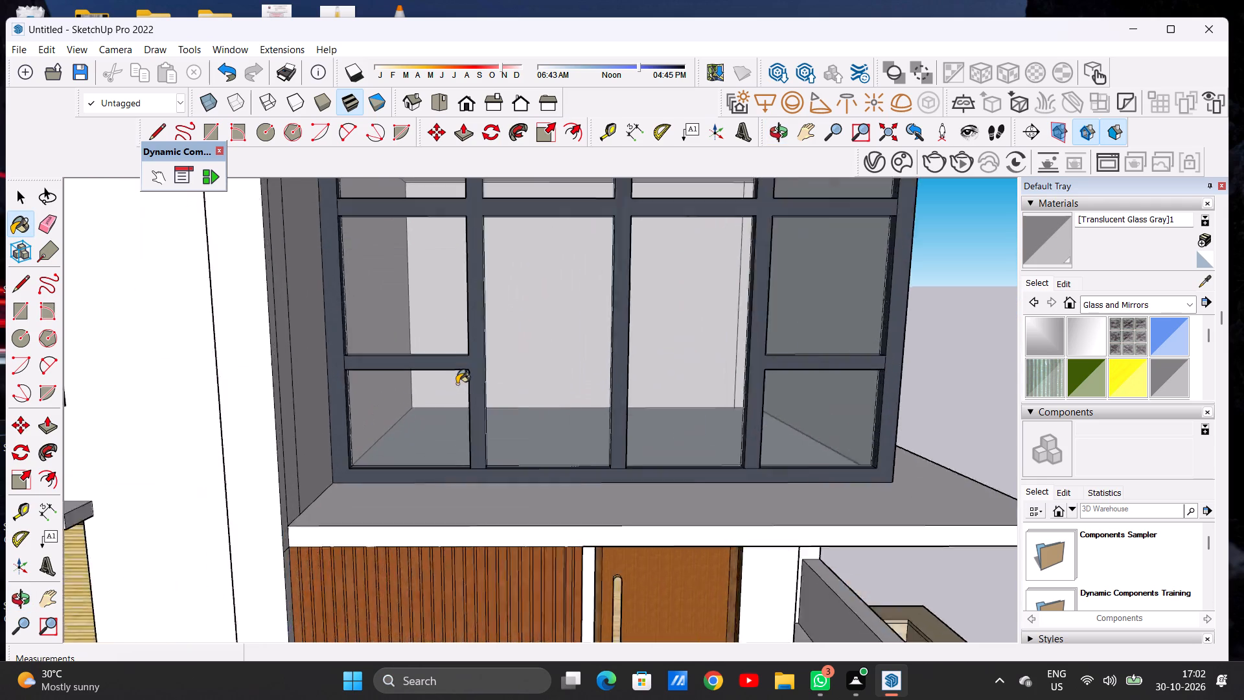
pyautogui.scroll(3, 457, 384)
pyautogui.click(544, 379)
pyautogui.click(814, 325)
pyautogui.scroll(-6, 665, 352)
pyautogui.moveTo(669, 367); pyautogui.dragTo(701, 362, button='middle')
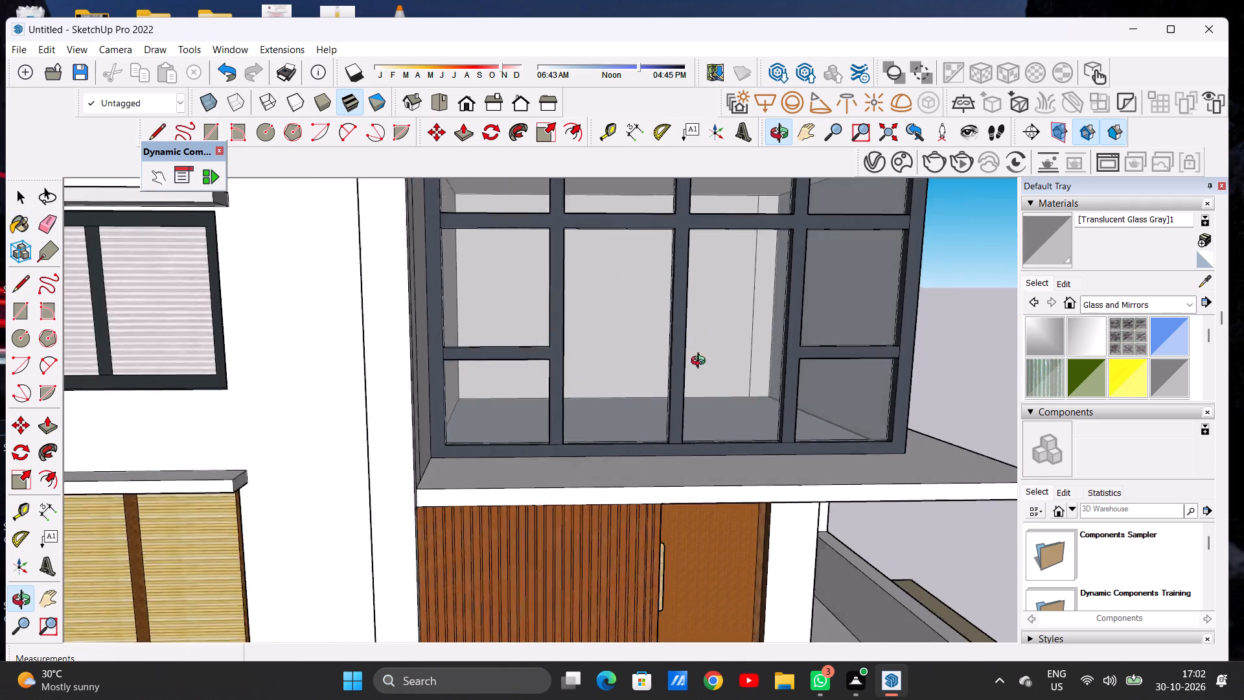
pyautogui.moveTo(701, 362); pyautogui.dragTo(557, 383, button='middle')
pyautogui.scroll(-14, 557, 383)
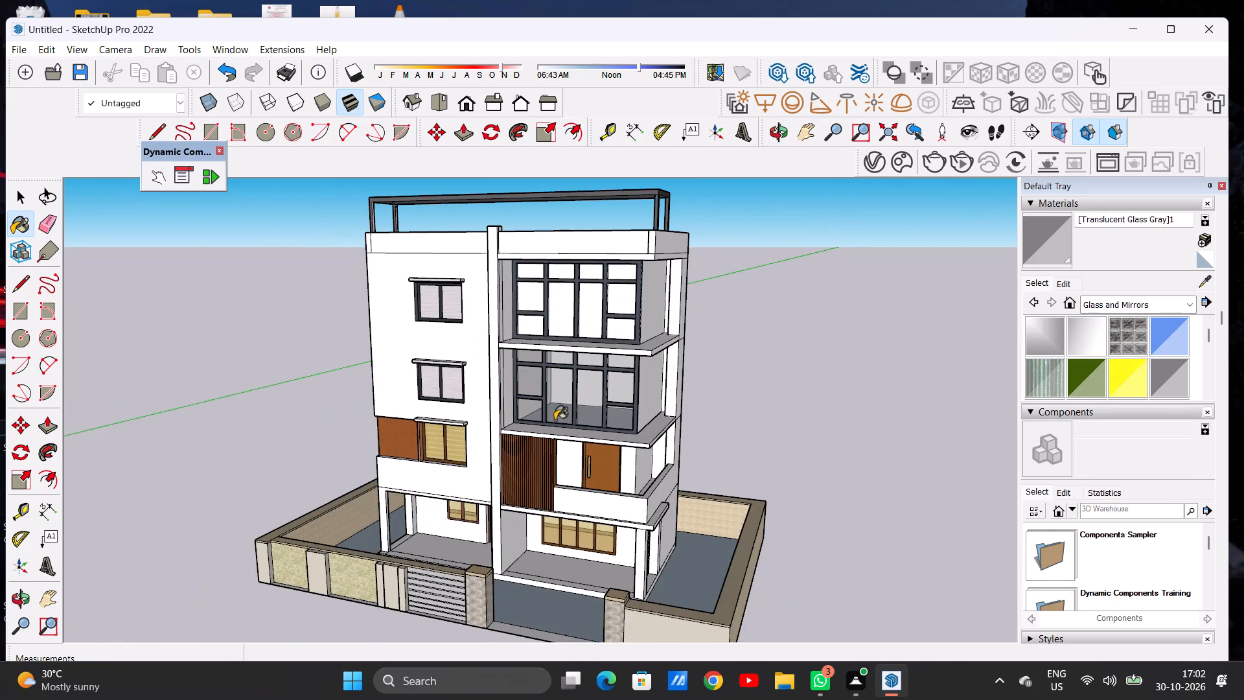
pyautogui.moveTo(555, 420); pyautogui.dragTo(640, 401, button='middle')
pyautogui.scroll(10, 612, 377)
pyautogui.scroll(-1, 610, 373)
pyautogui.scroll(4, 610, 373)
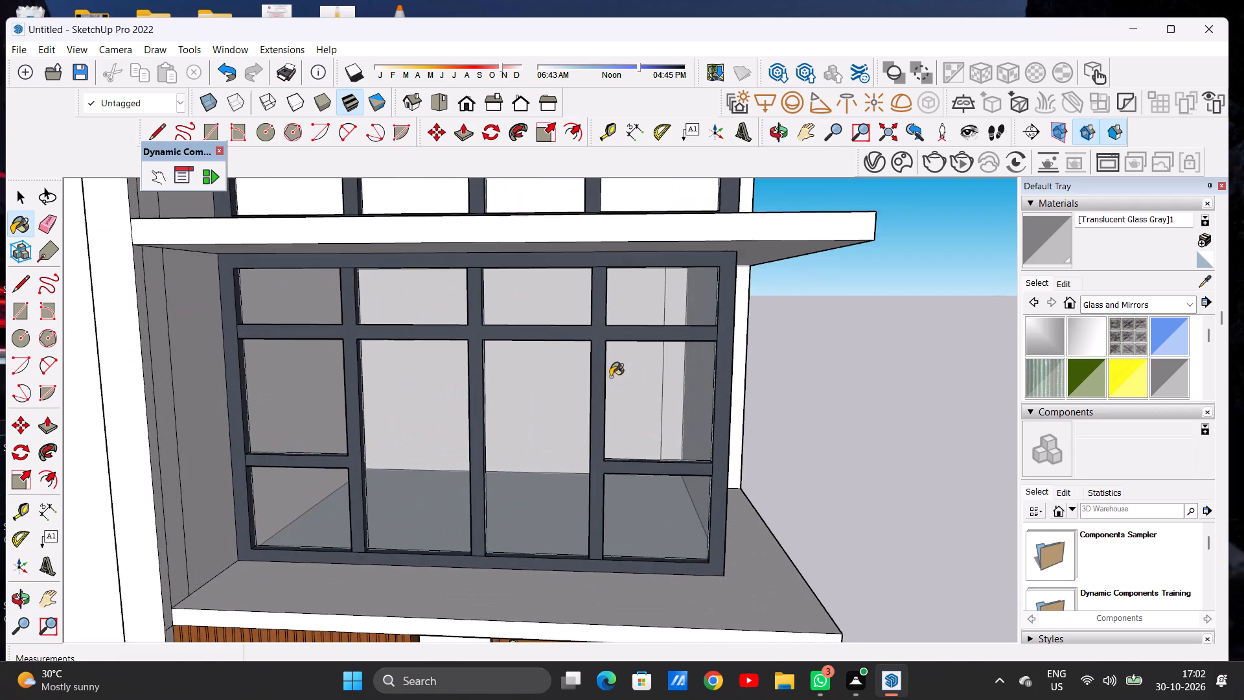
pyautogui.moveTo(614, 389); pyautogui.dragTo(628, 388, button='middle')
pyautogui.scroll(-3, 578, 391)
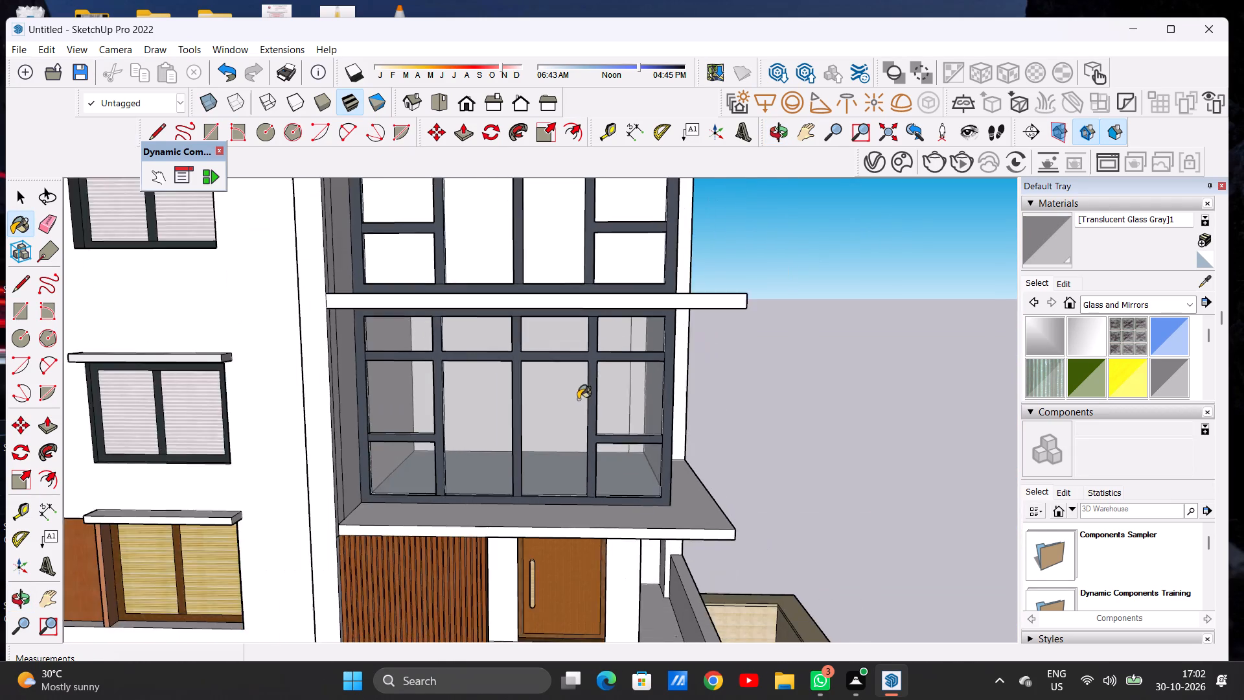
pyautogui.scroll(-5, 578, 399)
pyautogui.scroll(-3, 509, 417)
pyautogui.scroll(15, 533, 460)
pyautogui.scroll(-1, 522, 404)
pyautogui.moveTo(522, 404); pyautogui.dragTo(528, 460, button='middle')
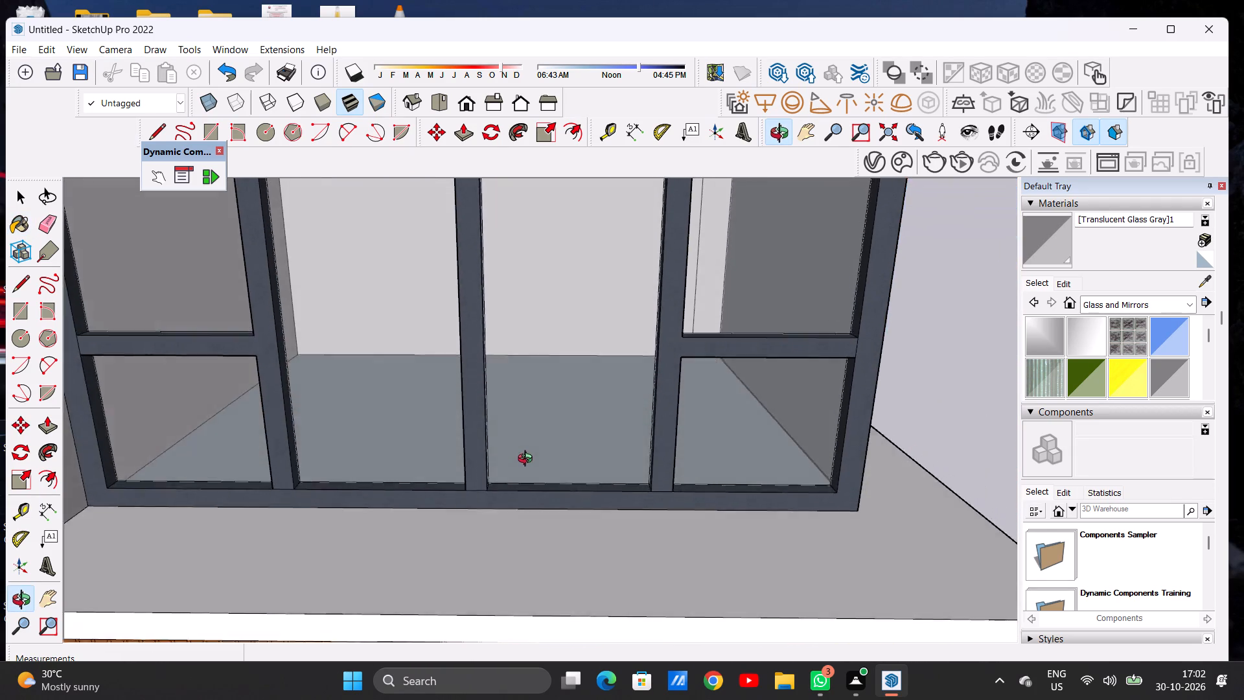
pyautogui.moveTo(528, 460); pyautogui.dragTo(537, 381, button='middle')
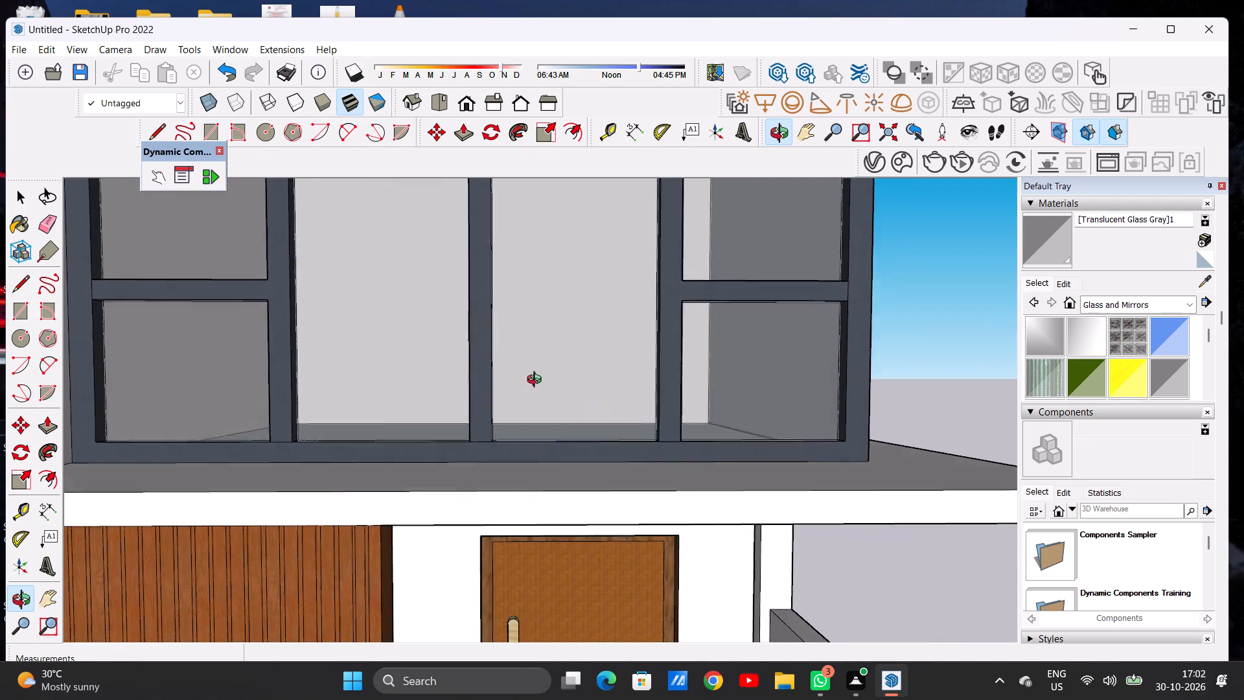
pyautogui.moveTo(537, 381); pyautogui.dragTo(536, 399, button='middle')
pyautogui.scroll(-8, 487, 437)
pyautogui.scroll(-13, 361, 456)
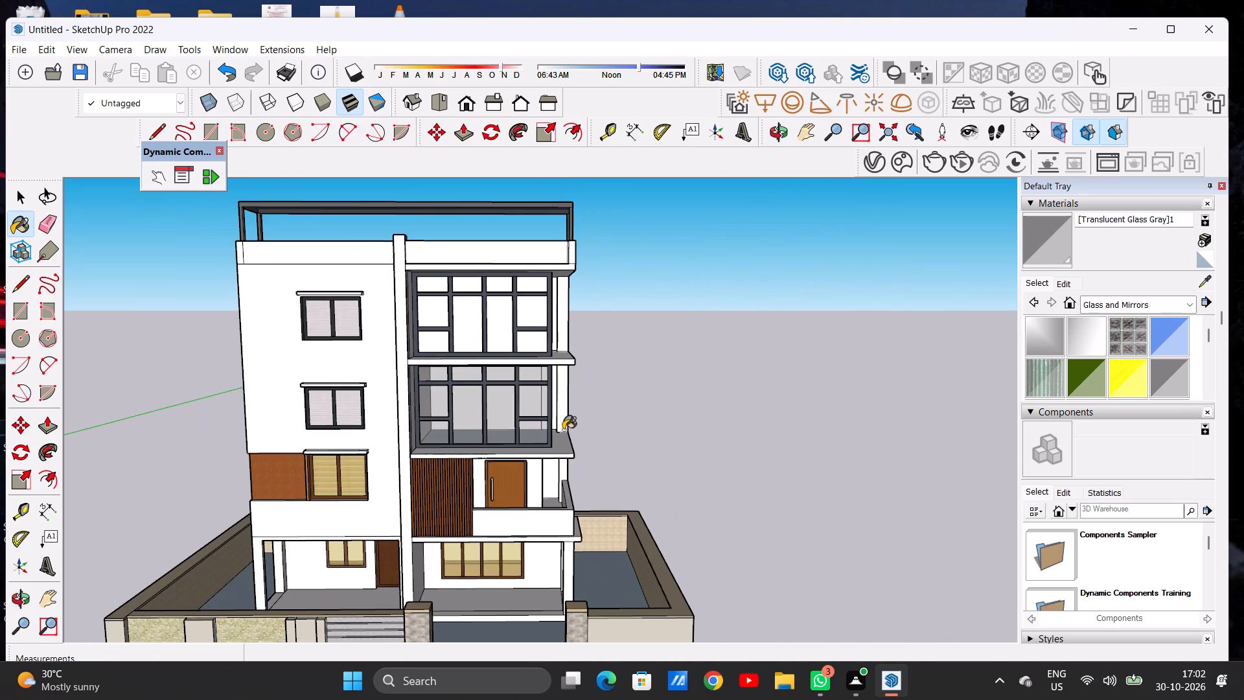
pyautogui.scroll(-1, 516, 437)
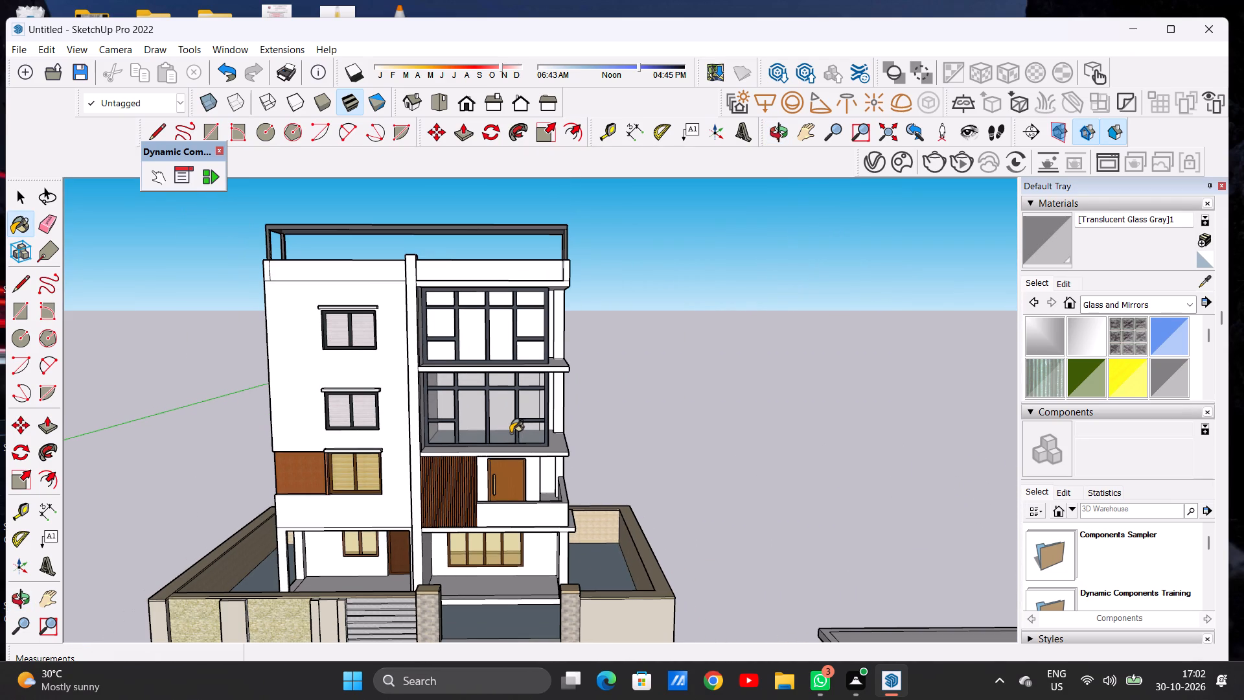
# Paint the two leftmost transom panes of the top-floor balcony window with Translucent Glass Gray.
pyautogui.scroll(1, 498, 429)
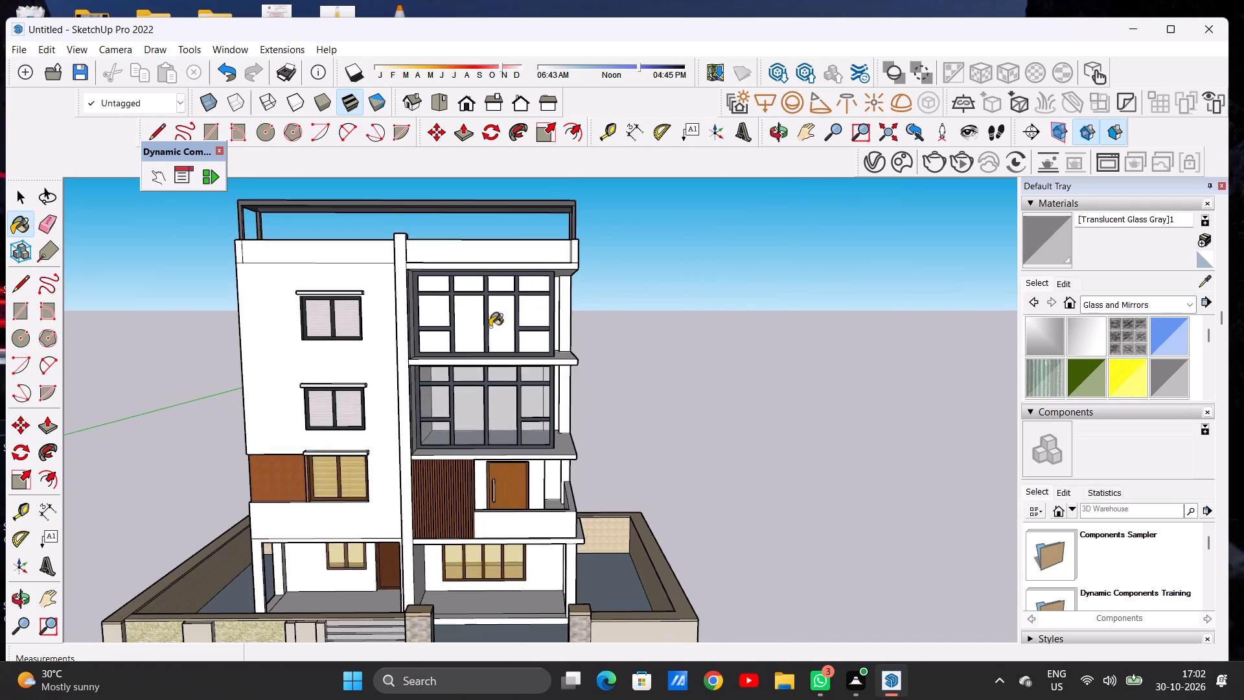
pyautogui.scroll(-1, 456, 312)
pyautogui.scroll(8, 456, 312)
pyautogui.scroll(-1, 431, 268)
pyautogui.scroll(5, 431, 268)
pyautogui.scroll(-1, 425, 264)
pyautogui.scroll(3, 425, 264)
pyautogui.scroll(-1, 425, 264)
pyautogui.scroll(1, 425, 264)
pyautogui.click(425, 261)
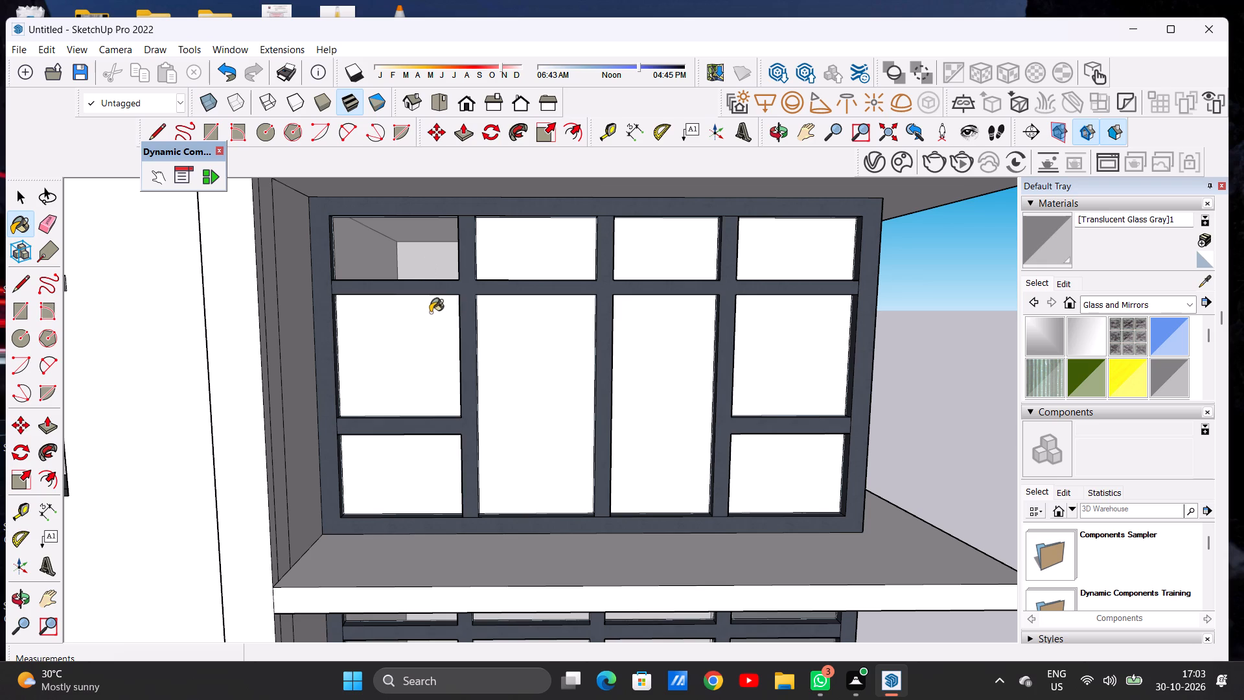
pyautogui.click(531, 261)
pyautogui.press('space')
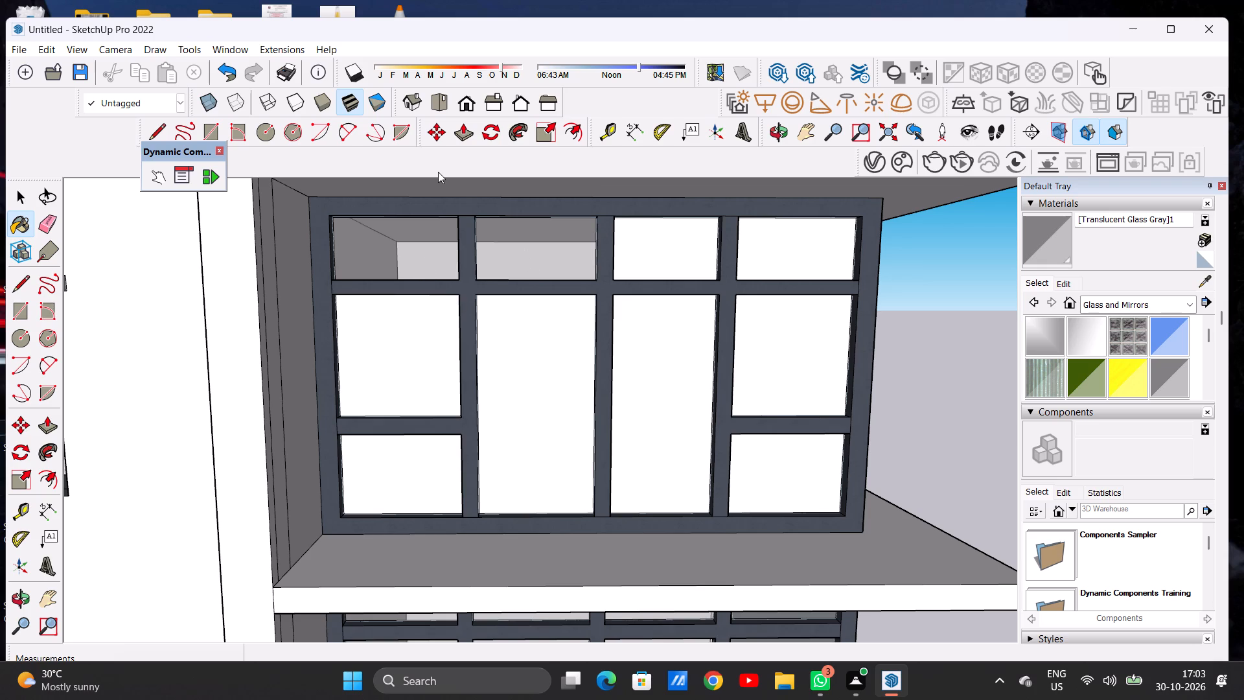
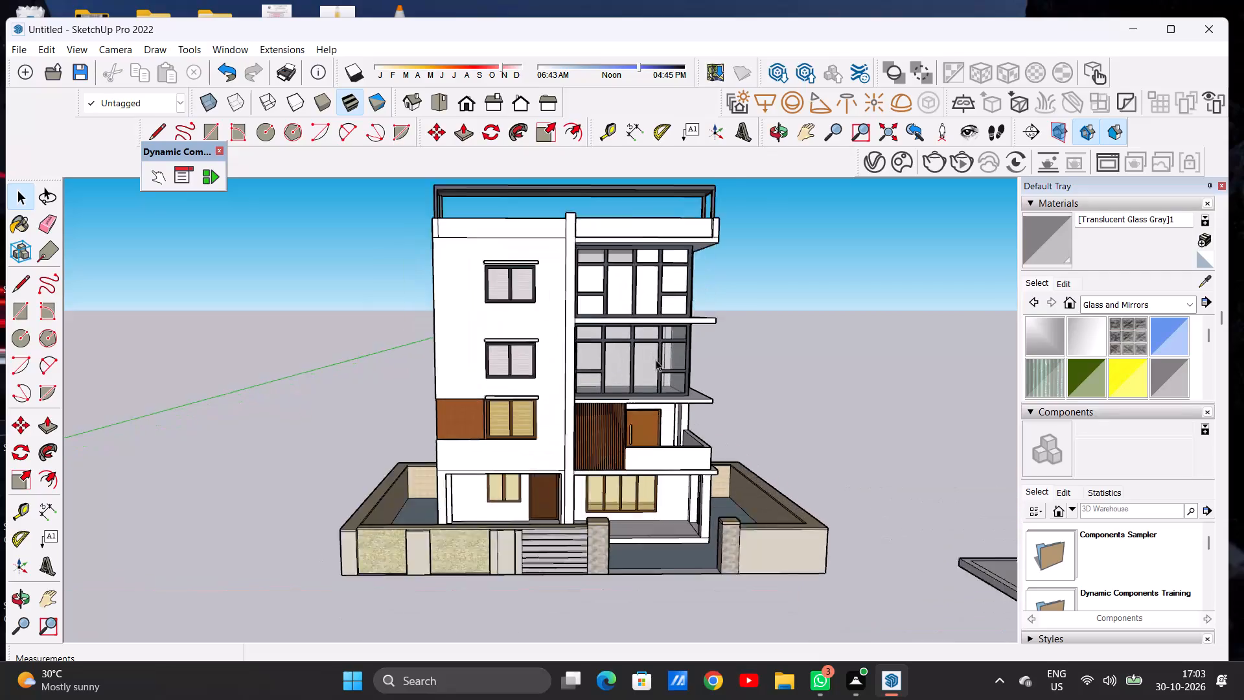
# Examine the top-floor and lower balcony windows from several angles, checking which panes are still unglazed against the whole facade.
pyautogui.moveTo(718, 336); pyautogui.dragTo(376, 341, button='middle')
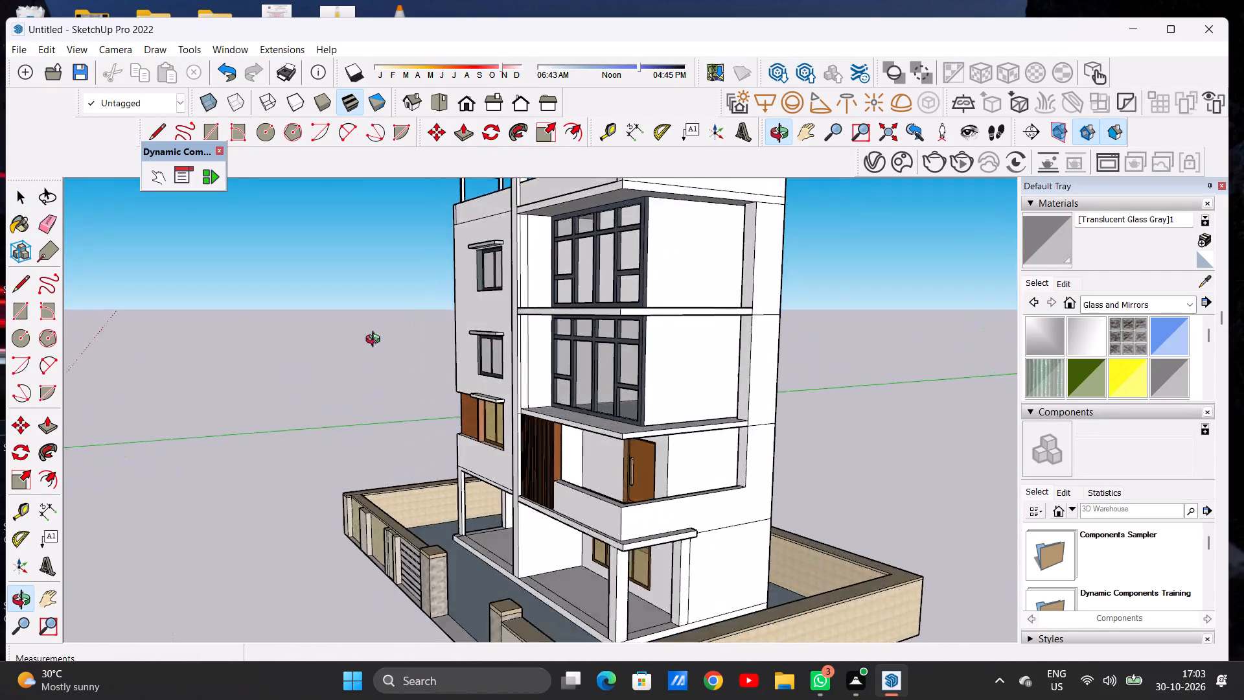
pyautogui.moveTo(376, 341); pyautogui.dragTo(640, 358, button='middle')
pyautogui.scroll(-6, 489, 316)
pyautogui.moveTo(483, 339); pyautogui.dragTo(490, 339, button='middle')
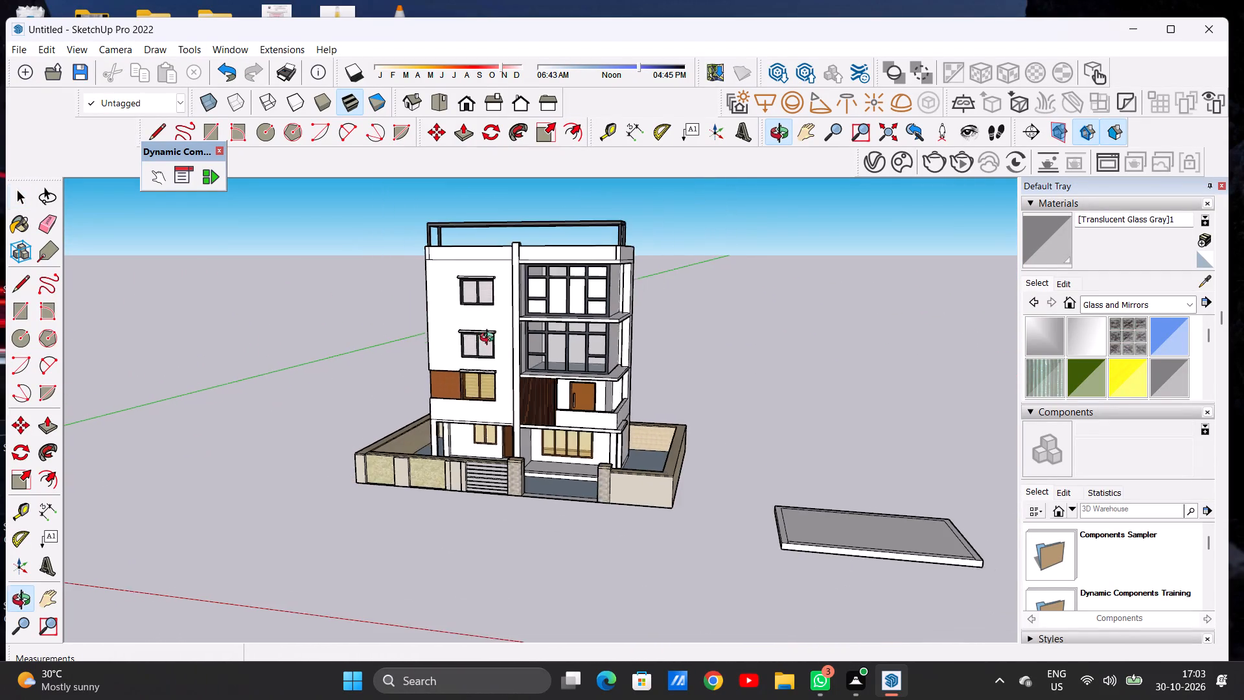
pyautogui.moveTo(490, 339); pyautogui.dragTo(514, 332, button='middle')
pyautogui.scroll(4, 567, 323)
pyautogui.scroll(-2, 567, 323)
pyautogui.scroll(3, 567, 323)
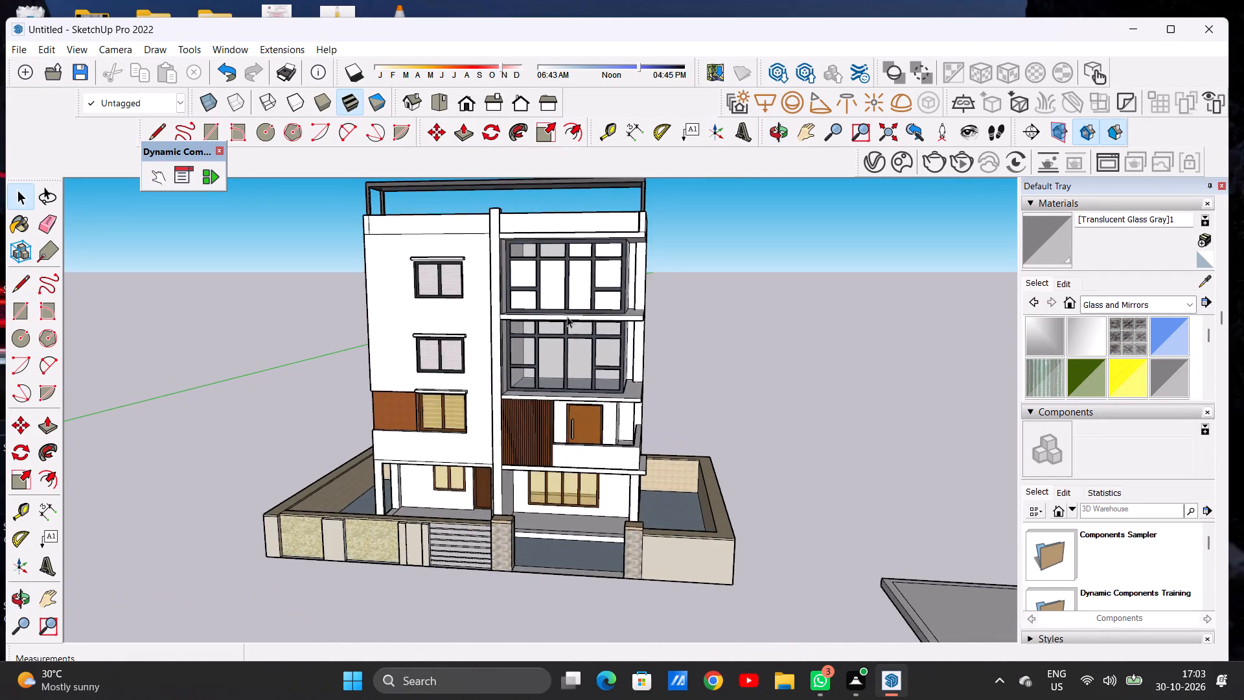
pyautogui.scroll(12, 567, 316)
pyautogui.moveTo(627, 294); pyautogui.dragTo(492, 313, button='middle')
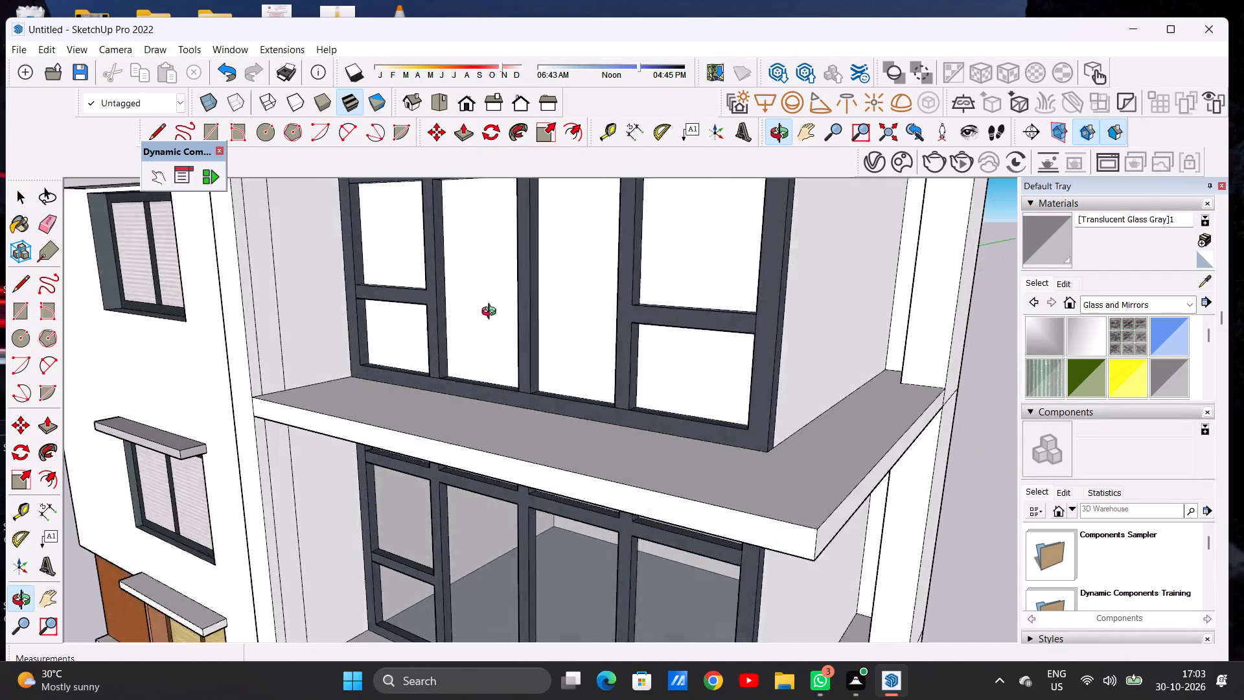
pyautogui.moveTo(492, 313); pyautogui.dragTo(575, 313, button='middle')
pyautogui.scroll(-5, 573, 334)
pyautogui.moveTo(562, 341); pyautogui.dragTo(618, 331, button='middle')
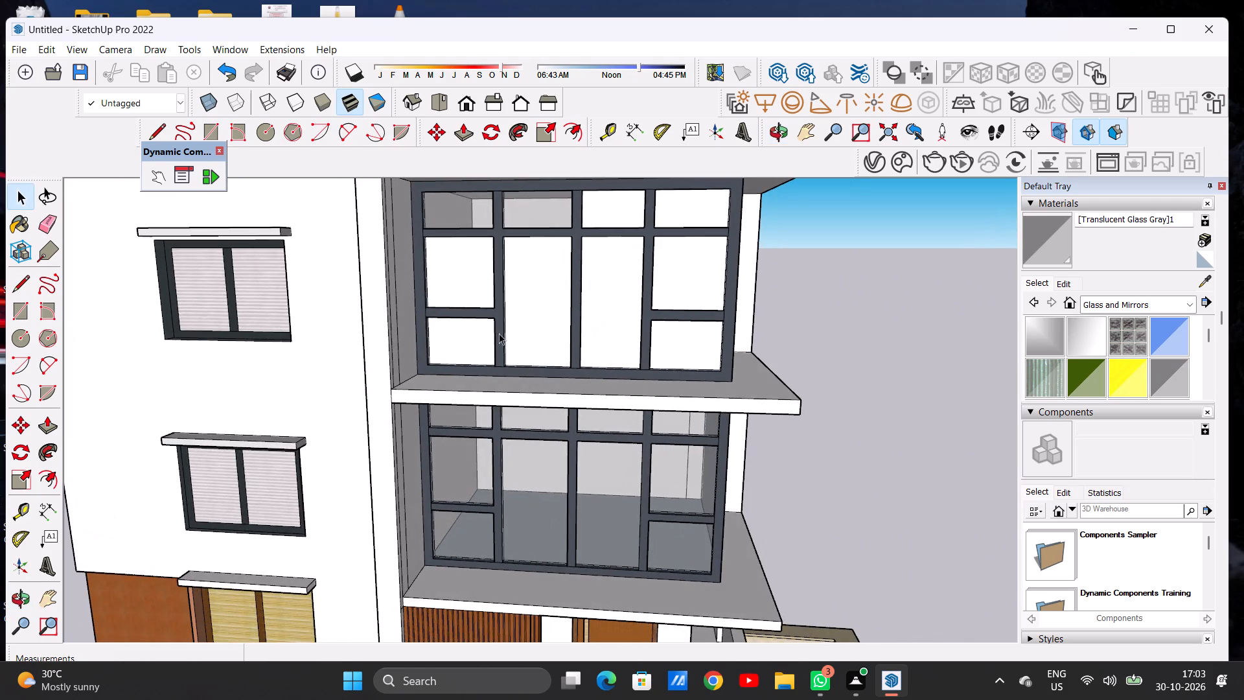
pyautogui.scroll(-14, 499, 333)
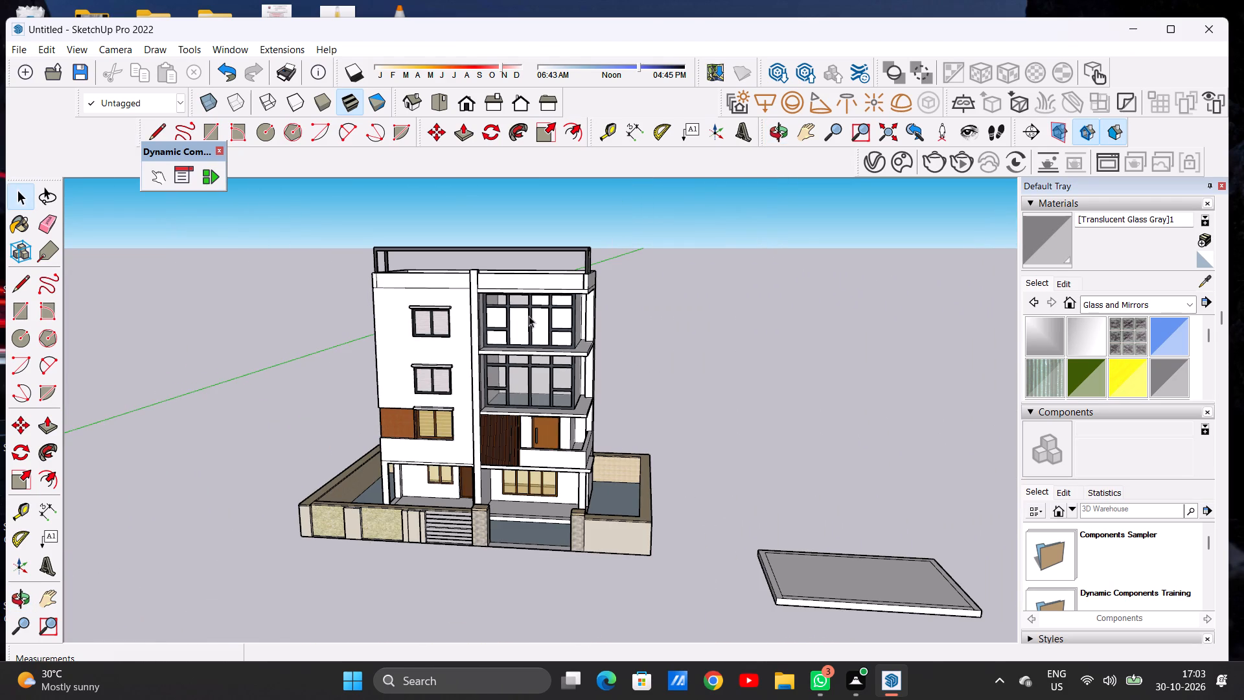
# Paint the top-floor balcony window's two right transom panes and right middle pane with Translucent Glass Gray.
pyautogui.scroll(15, 557, 316)
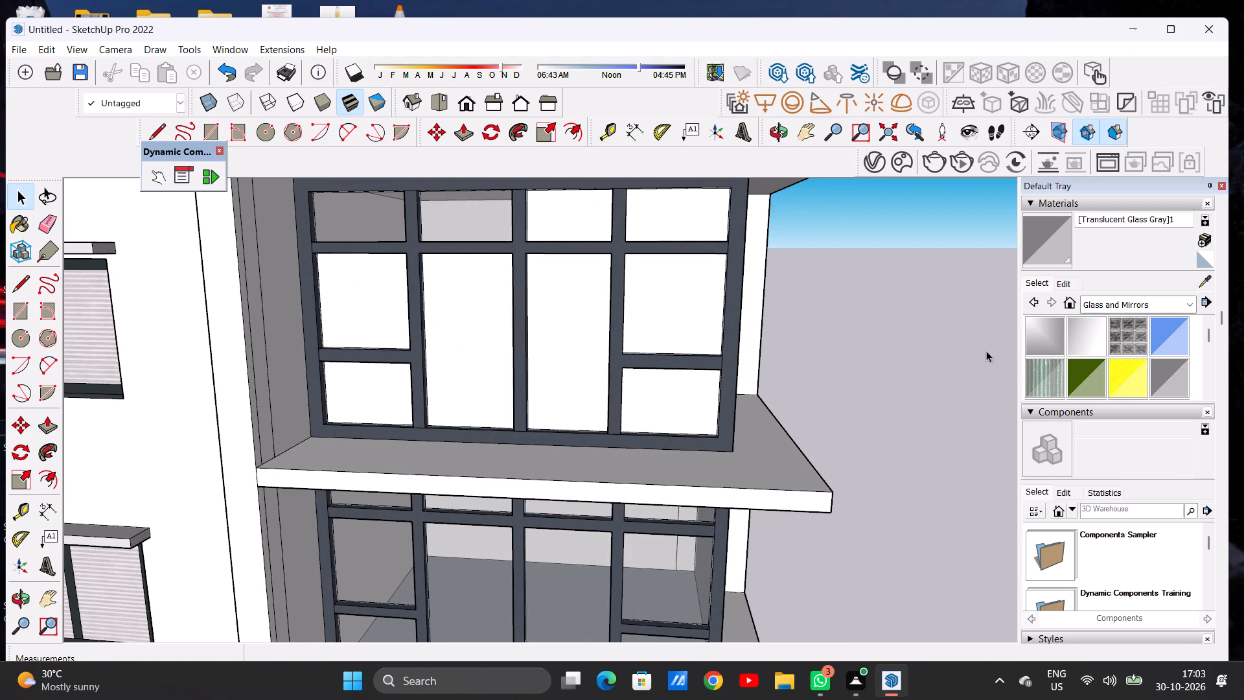
pyautogui.click(1162, 375)
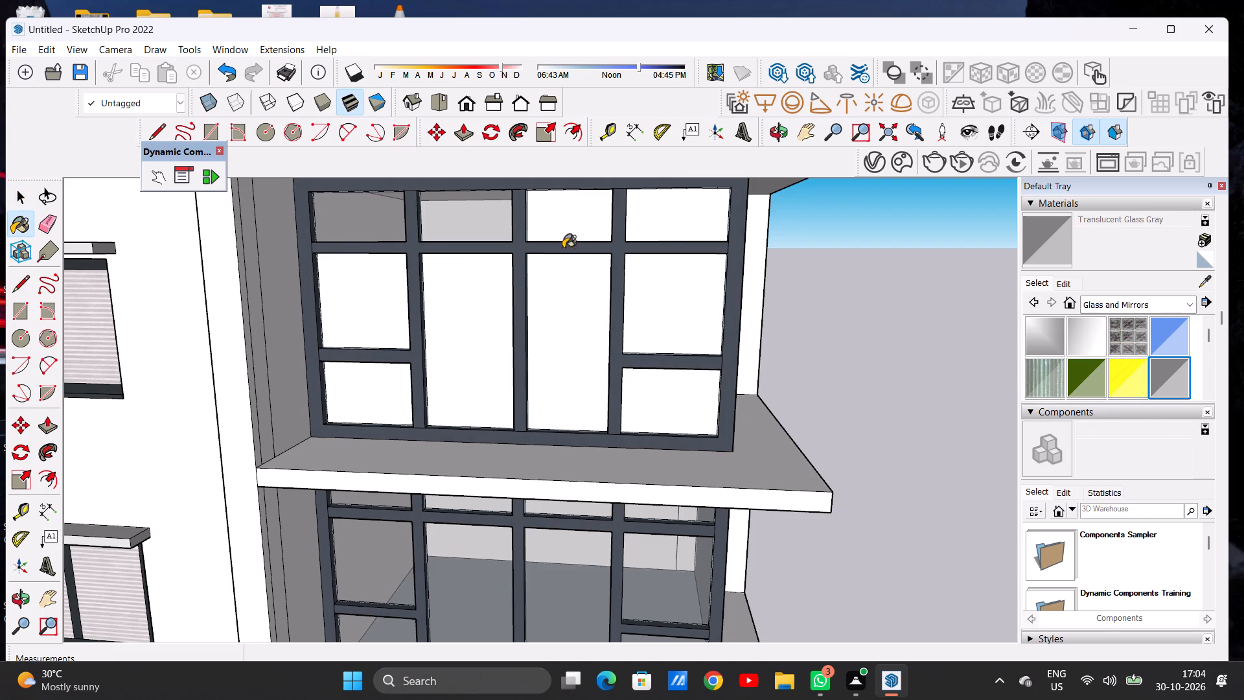
pyautogui.scroll(5, 545, 215)
pyautogui.click(576, 222)
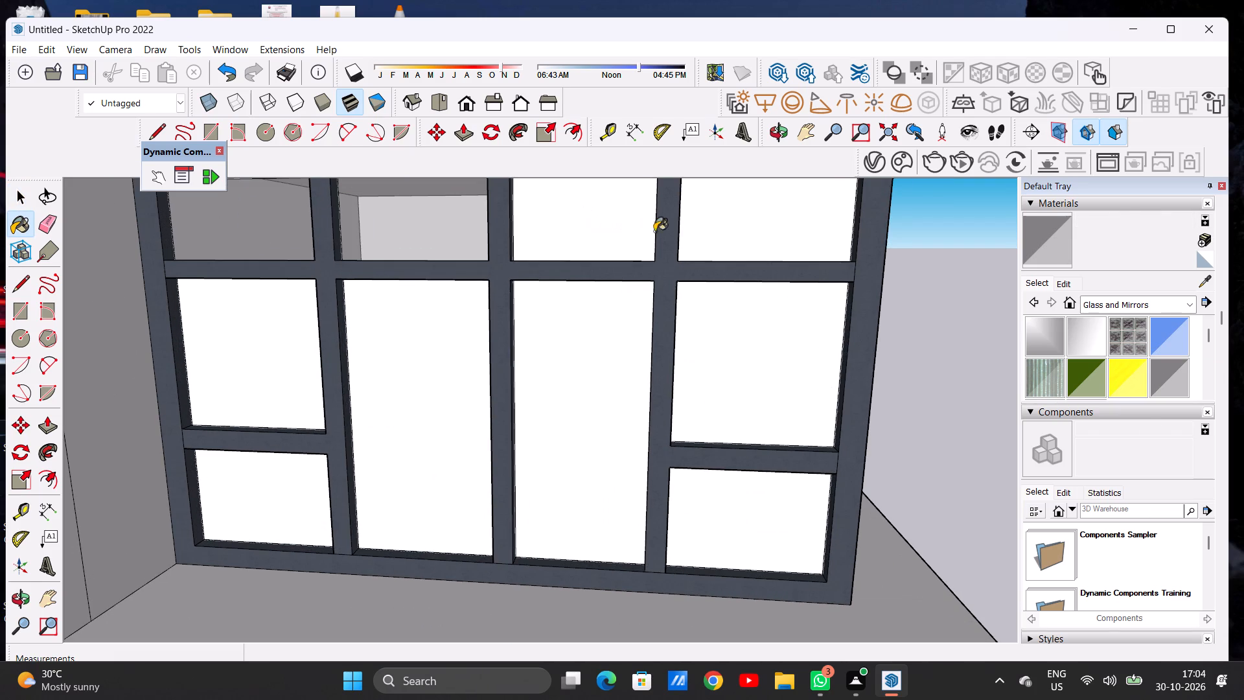
pyautogui.click(733, 222)
pyautogui.click(744, 327)
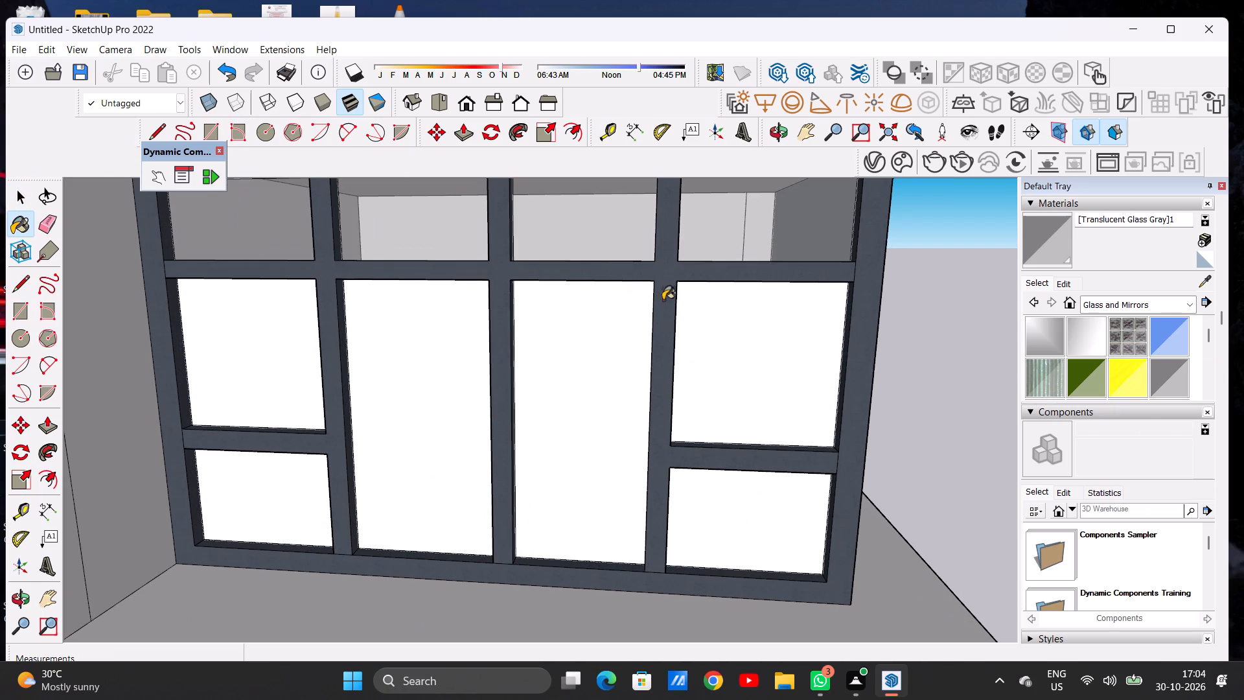
# Paint the top-floor balcony window's left middle pane, two bottom corner panes and two tall central panes with Translucent Glass Gray.
pyautogui.scroll(-7, 662, 298)
pyautogui.moveTo(649, 327); pyautogui.dragTo(658, 305, button='middle')
pyautogui.scroll(5, 485, 335)
pyautogui.click(417, 343)
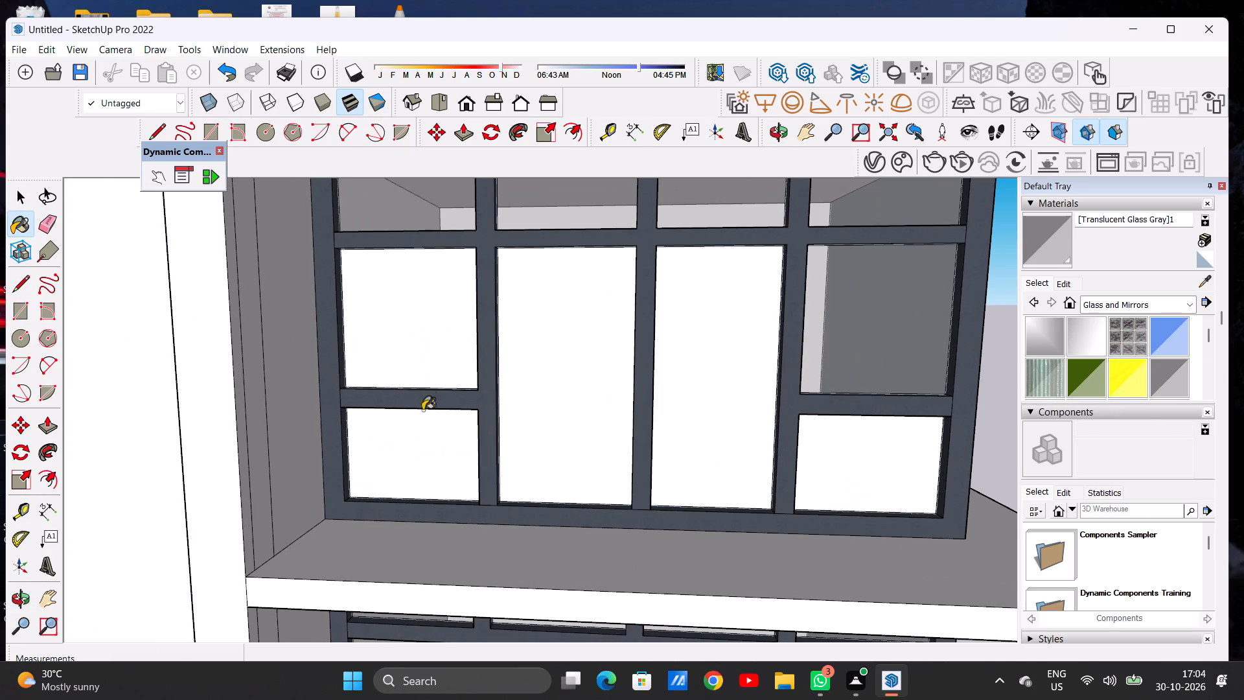
pyautogui.click(421, 440)
pyautogui.scroll(-3, 422, 292)
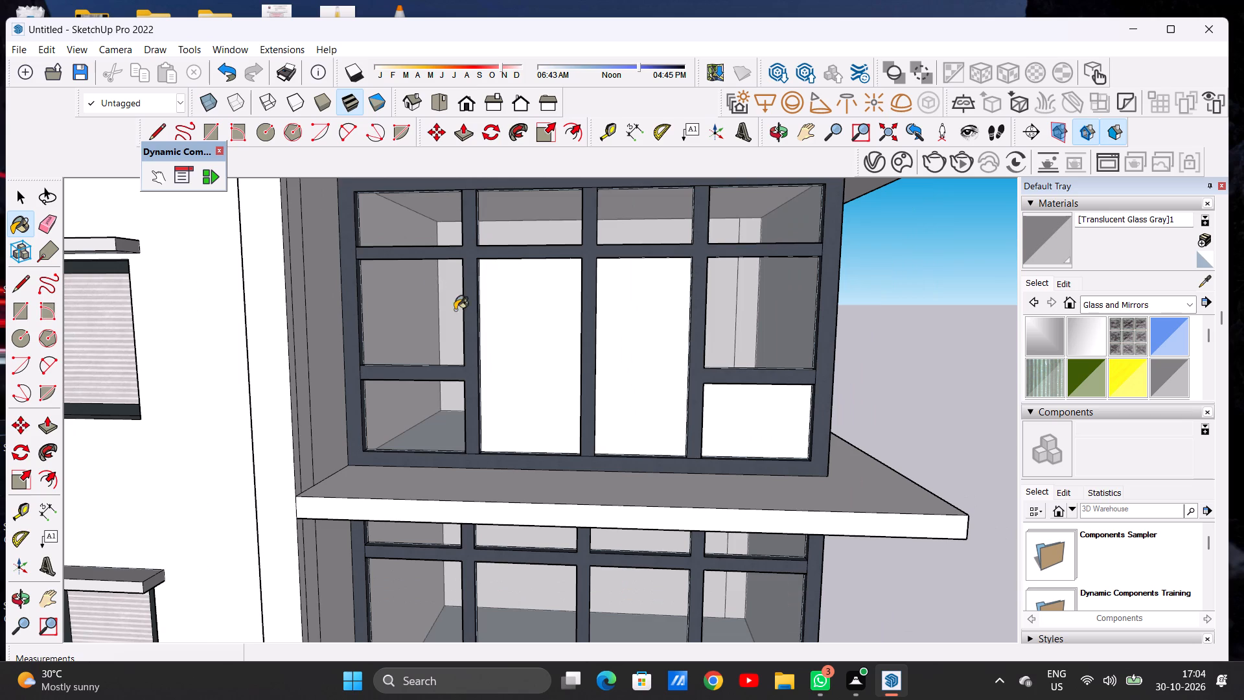
pyautogui.click(529, 336)
pyautogui.click(604, 327)
pyautogui.click(756, 406)
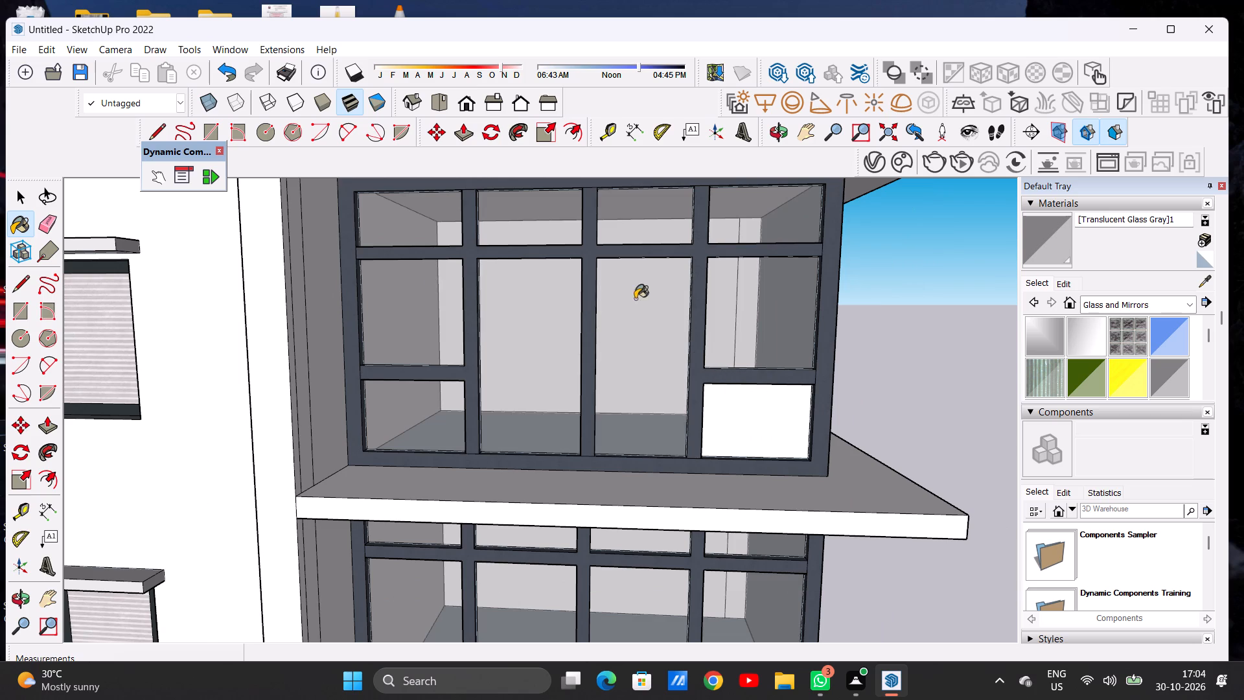
# Lighten the Translucent Glass Gray material on the balcony windows by raising its color brightness.
pyautogui.scroll(-11, 628, 308)
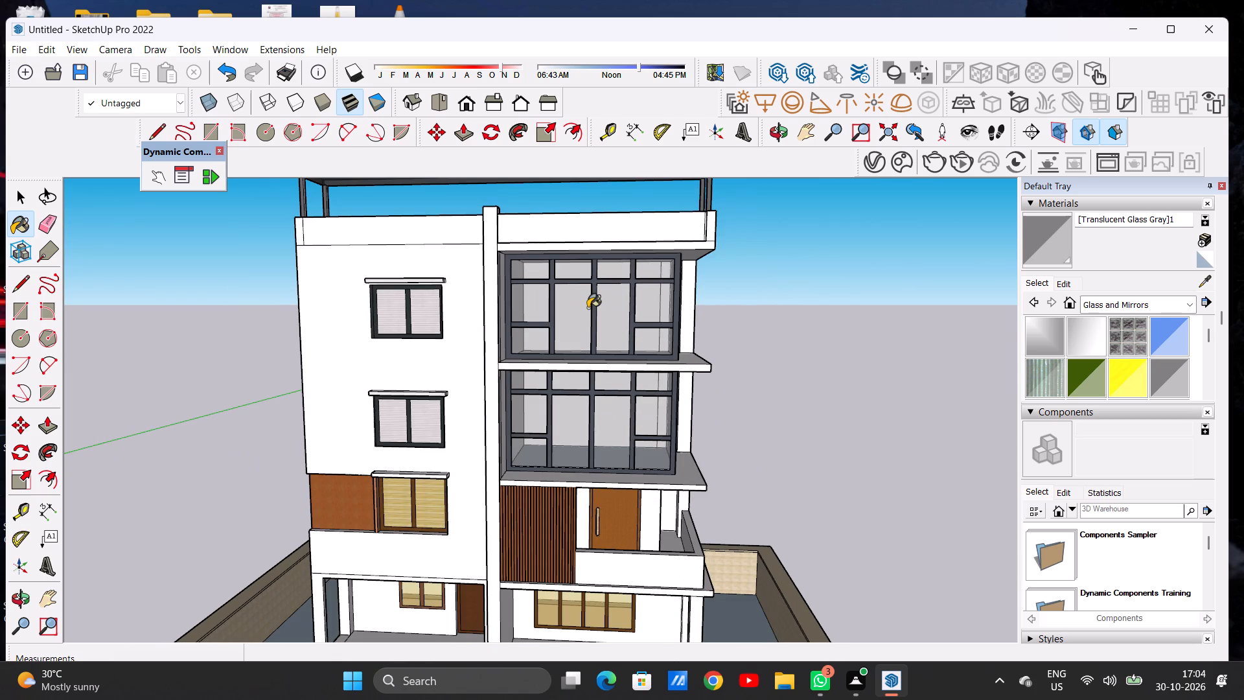
pyautogui.scroll(-8, 629, 379)
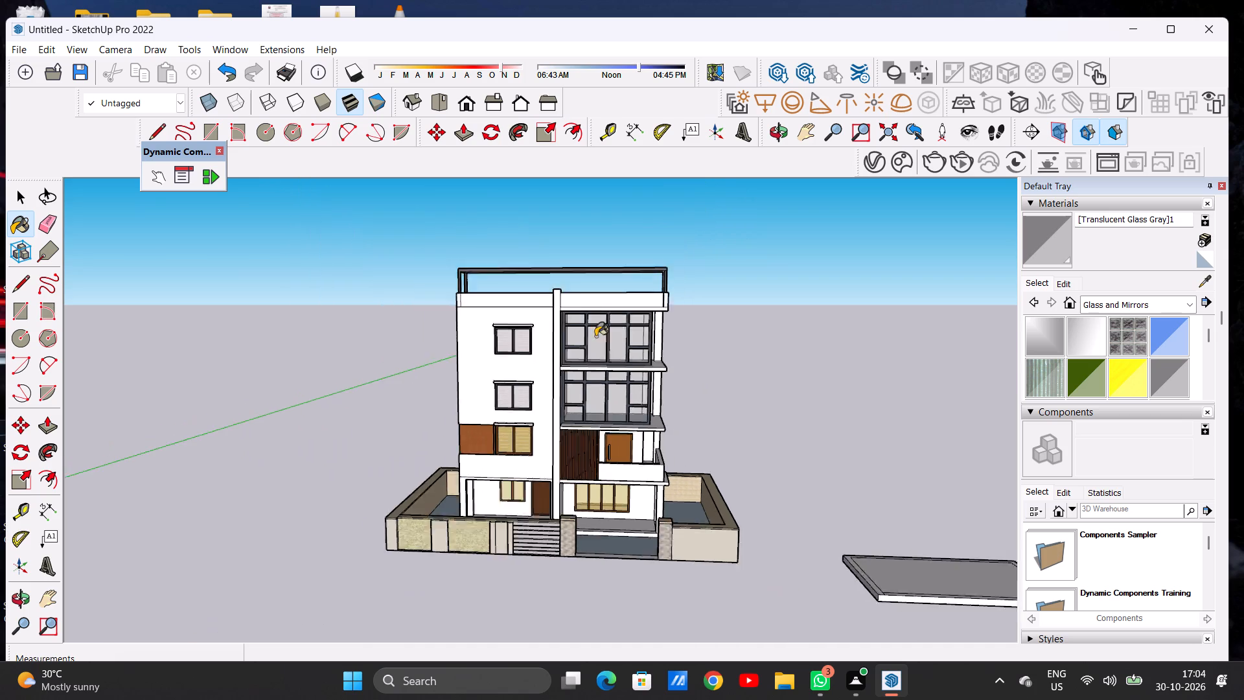
pyautogui.scroll(-2, 595, 336)
pyautogui.moveTo(636, 419); pyautogui.dragTo(632, 402, button='middle')
pyautogui.scroll(20, 629, 373)
pyautogui.scroll(2, 629, 373)
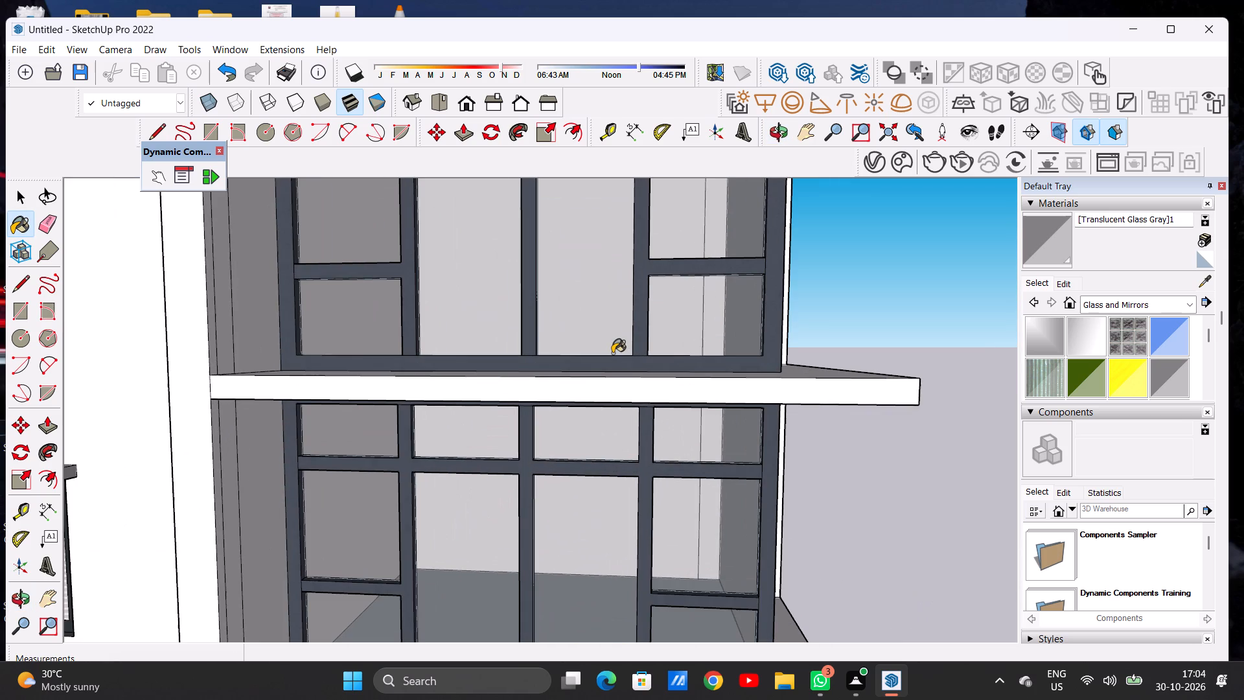
pyautogui.click(1063, 284)
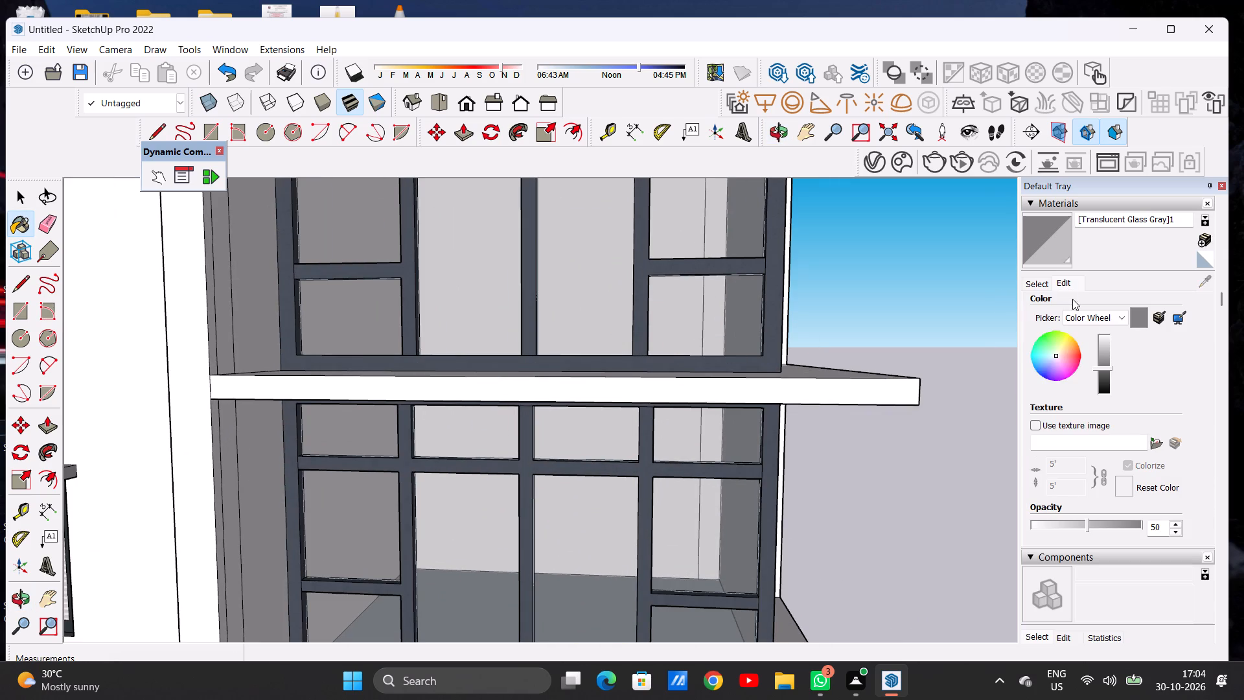
pyautogui.click(1105, 355)
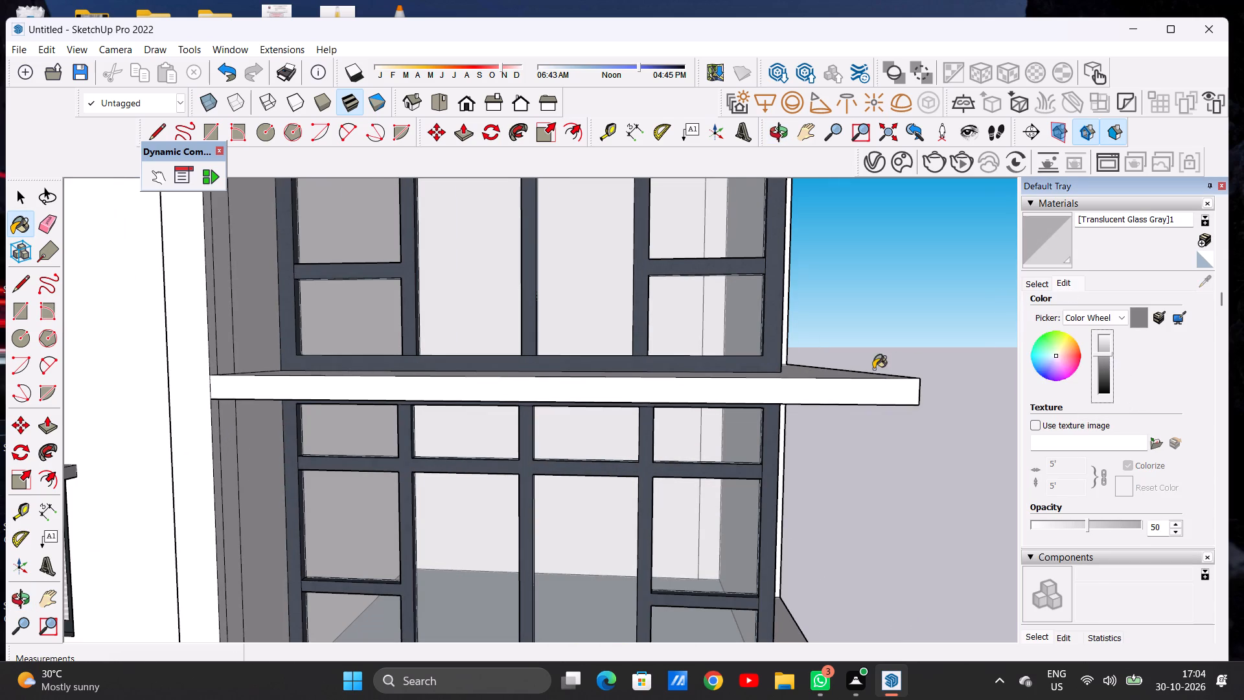
# Examine the lightened glass on both balcony windows against the whole facade, near and far and from several angles.
pyautogui.scroll(-6, 860, 370)
pyautogui.scroll(1, 624, 349)
pyautogui.scroll(-2, 623, 351)
pyautogui.moveTo(654, 397); pyautogui.dragTo(620, 412, button='middle')
pyautogui.scroll(-1, 603, 410)
pyautogui.scroll(1, 603, 410)
pyautogui.scroll(-5, 603, 410)
pyautogui.moveTo(606, 416); pyautogui.dragTo(644, 412, button='middle')
pyautogui.scroll(2, 641, 342)
pyautogui.scroll(-1, 641, 342)
pyautogui.scroll(4, 641, 342)
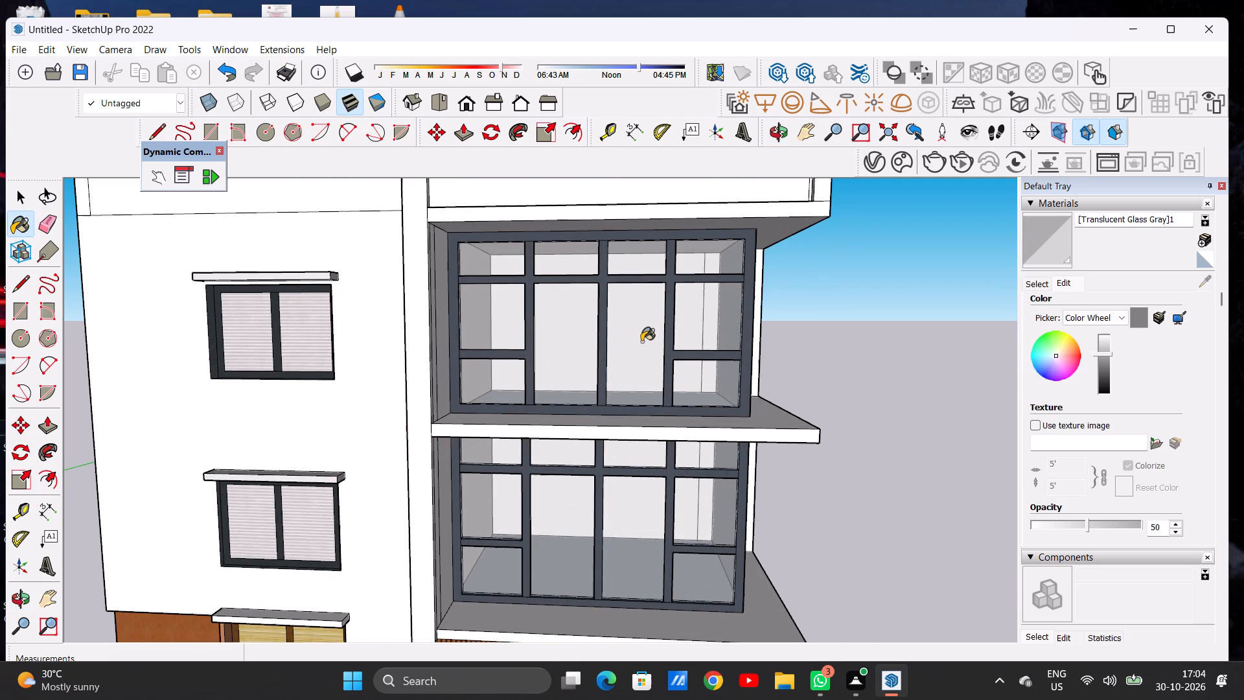
pyautogui.press('space')
pyautogui.scroll(-12, 606, 367)
pyautogui.moveTo(611, 431); pyautogui.dragTo(581, 487, button='middle')
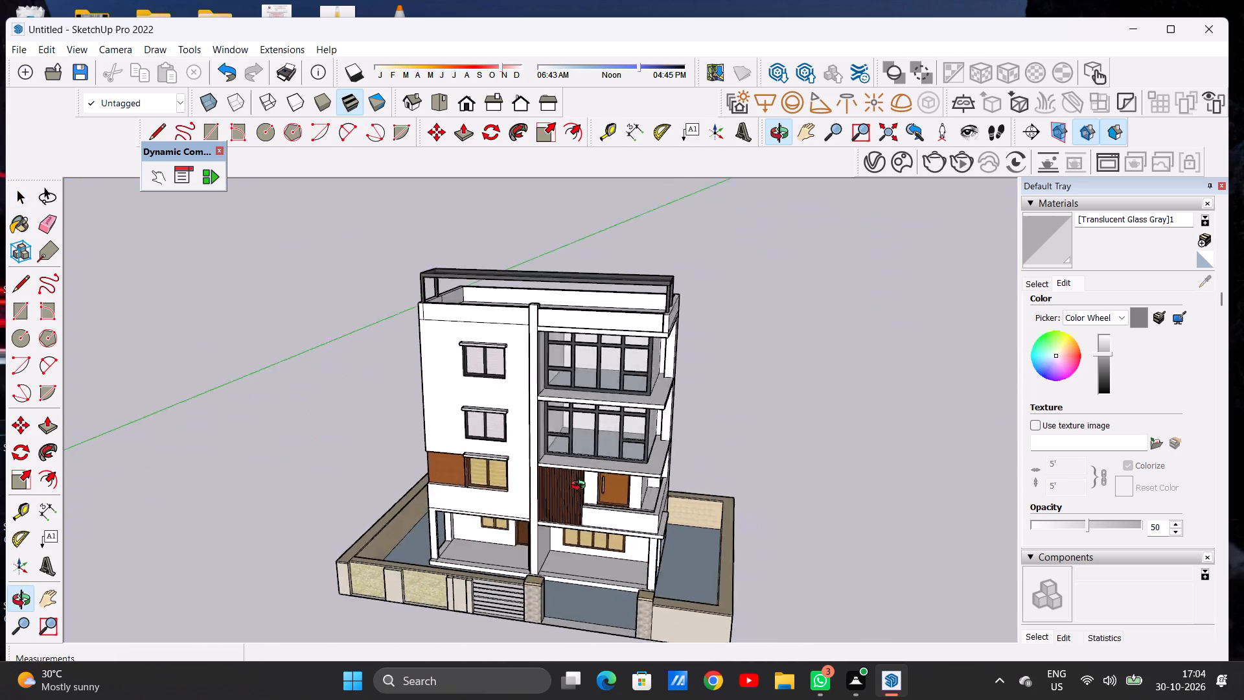
pyautogui.moveTo(581, 487); pyautogui.dragTo(615, 450, button='middle')
pyautogui.moveTo(585, 441); pyautogui.dragTo(431, 446, button='middle')
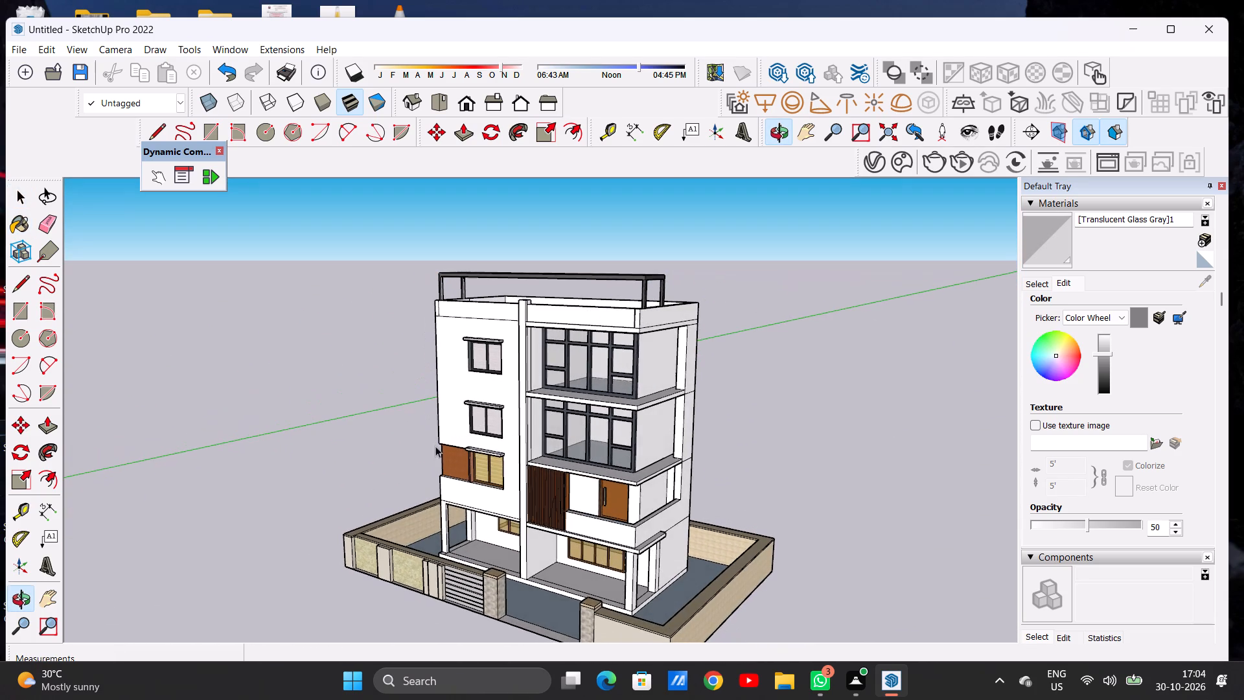
pyautogui.scroll(1, 651, 349)
pyautogui.scroll(-1, 652, 349)
pyautogui.scroll(4, 652, 349)
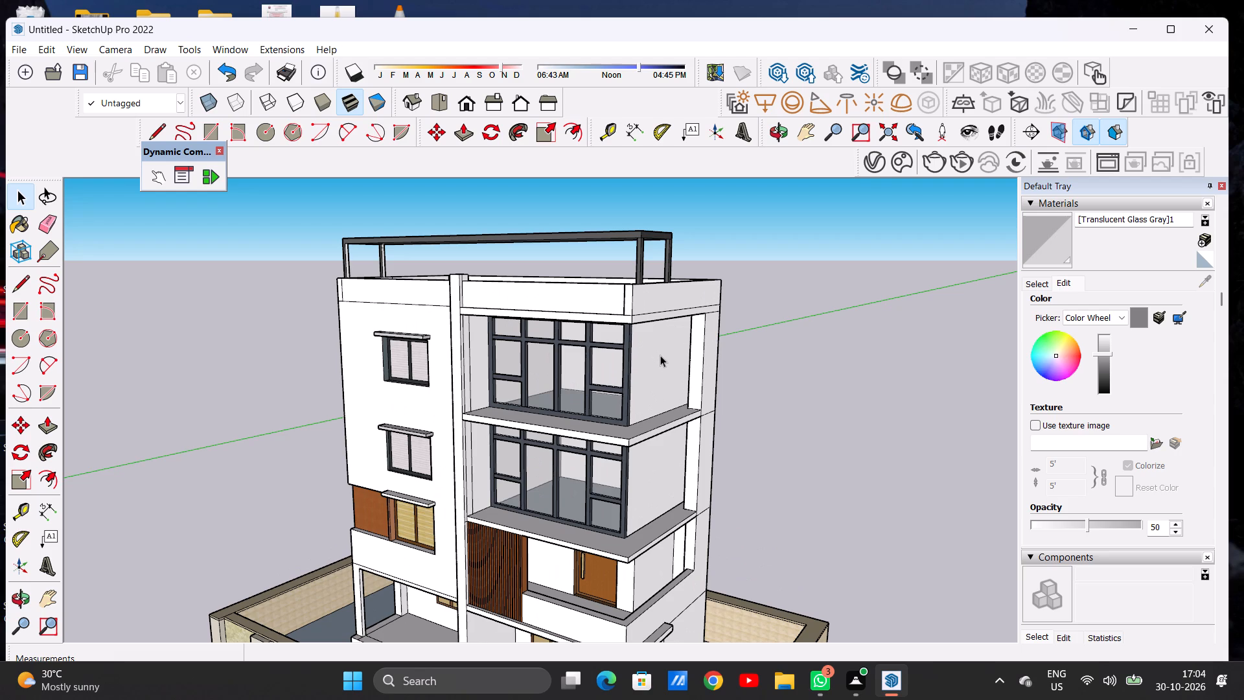
# Paint the exterior side wall beside the lower balcony window with Formica Beige from the Synthetic Surfaces collection.
pyautogui.click(1035, 284)
pyautogui.click(1097, 303)
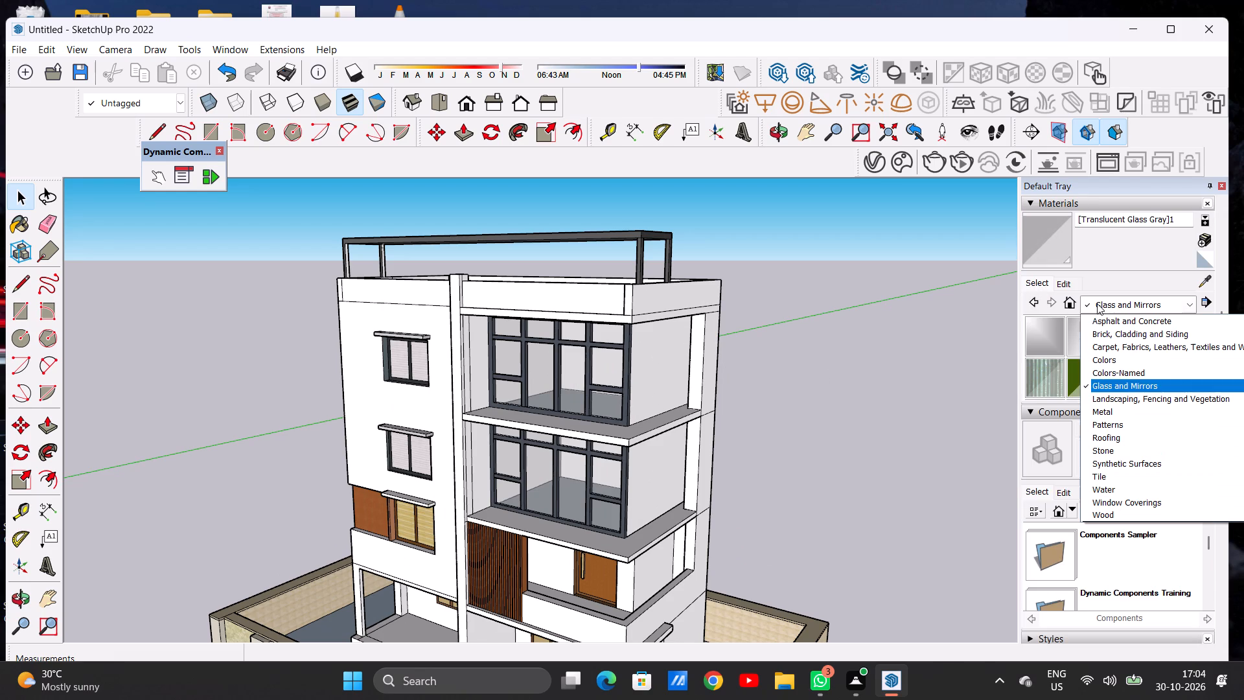
pyautogui.click(1130, 460)
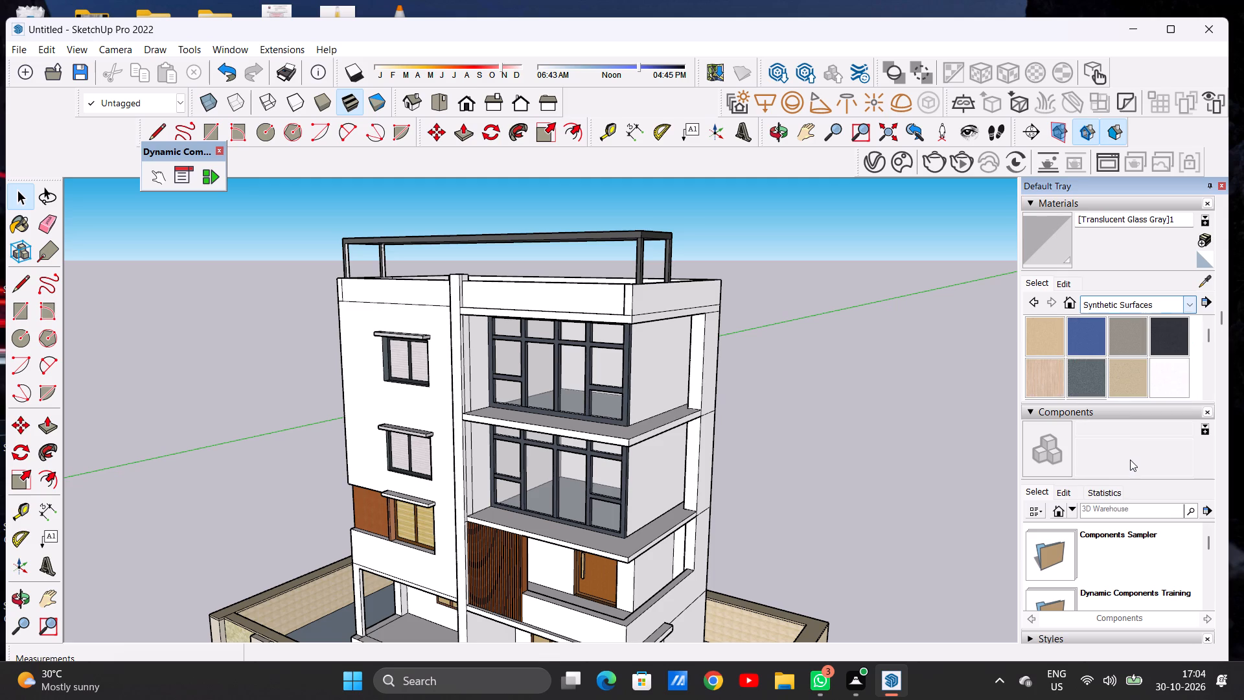
pyautogui.click(1045, 339)
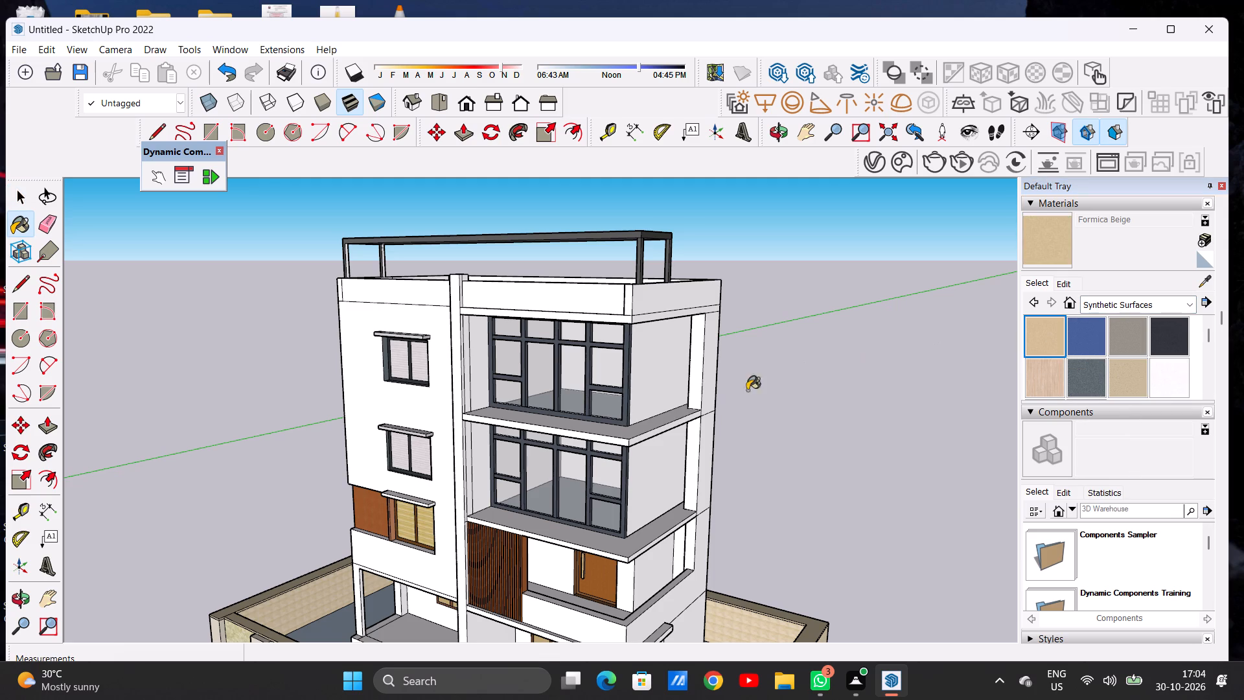
pyautogui.scroll(5, 678, 401)
pyautogui.click(643, 519)
pyautogui.scroll(-7, 603, 378)
pyautogui.scroll(1, 616, 370)
pyautogui.scroll(-1, 616, 369)
pyautogui.scroll(4, 616, 369)
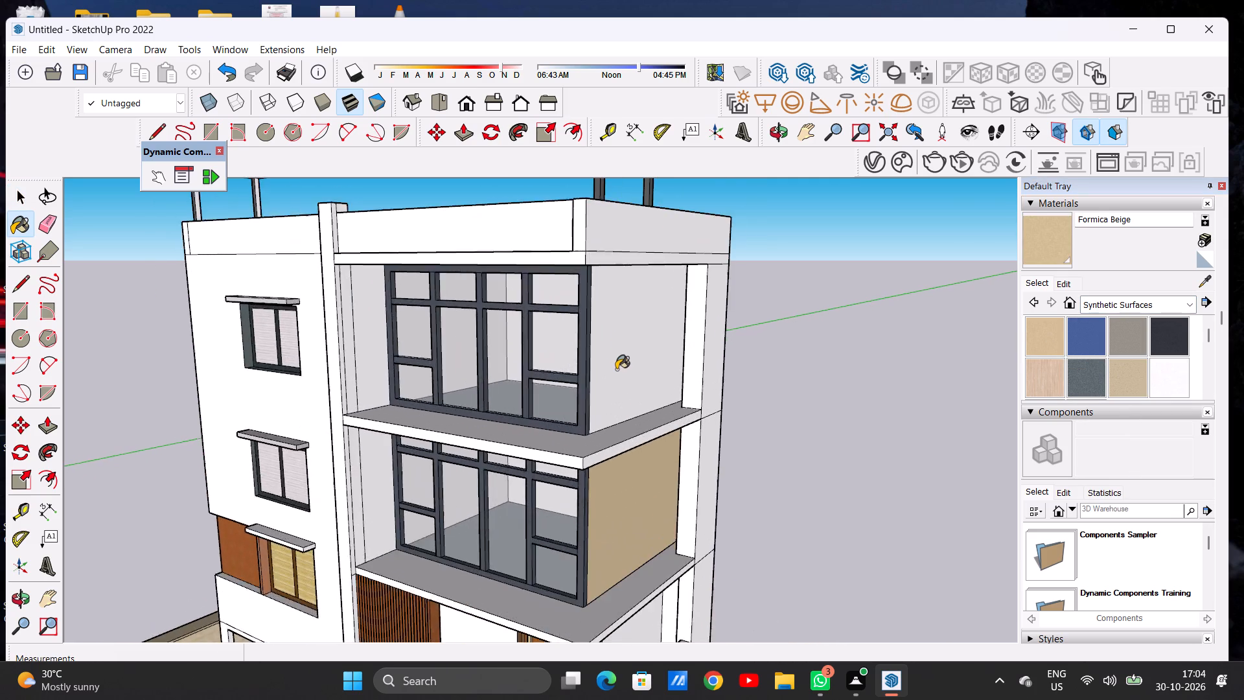
# Lighten the Formica Beige material by raising its color brightness slightly.
pyautogui.scroll(7, 616, 369)
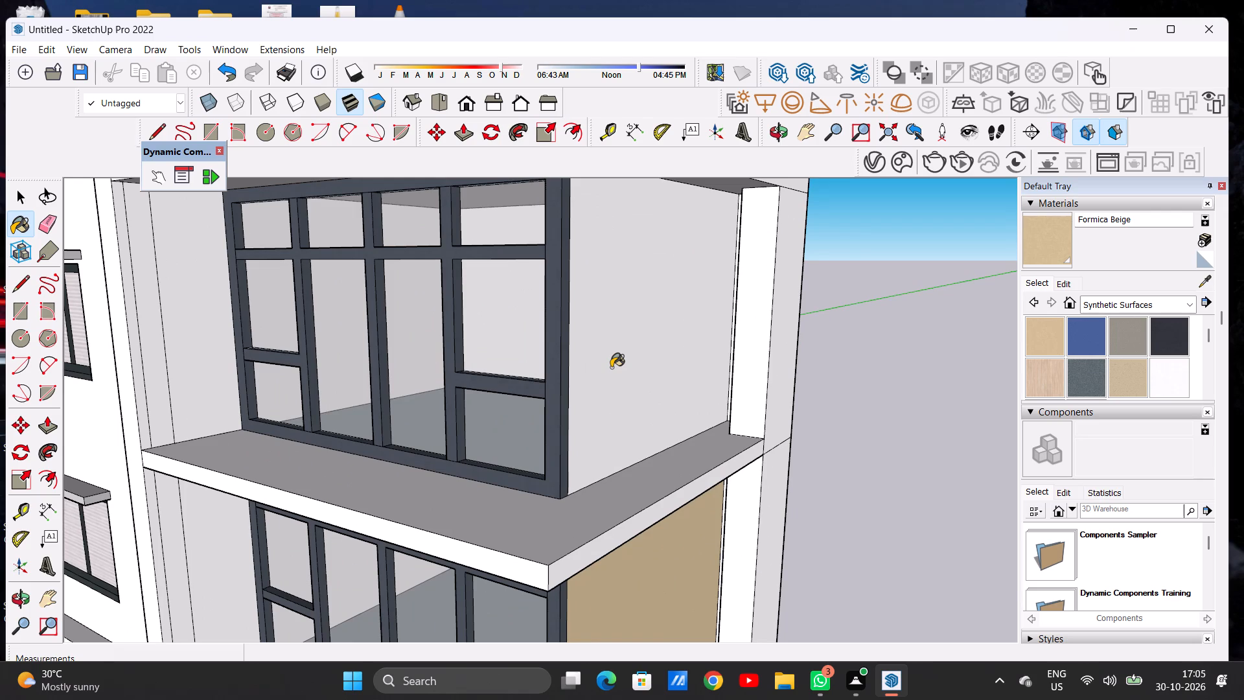
pyautogui.scroll(-16, 618, 351)
pyautogui.scroll(5, 674, 405)
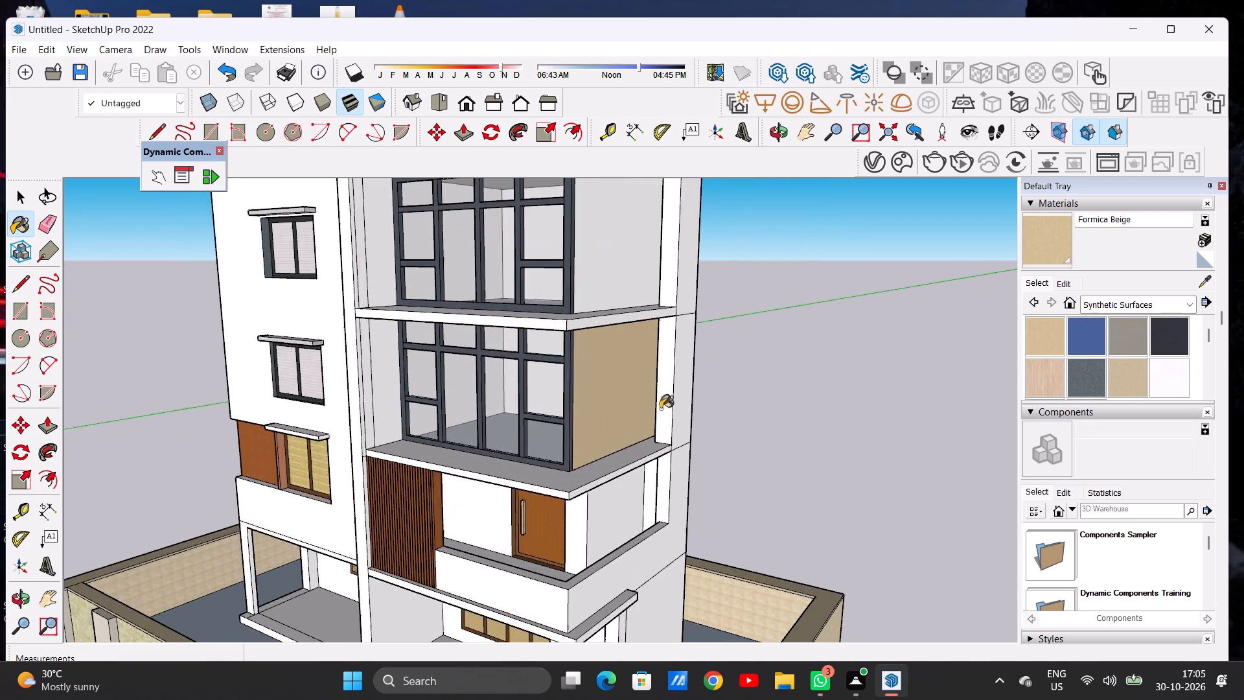
pyautogui.scroll(8, 660, 409)
pyautogui.moveTo(589, 412); pyautogui.dragTo(657, 402, button='middle')
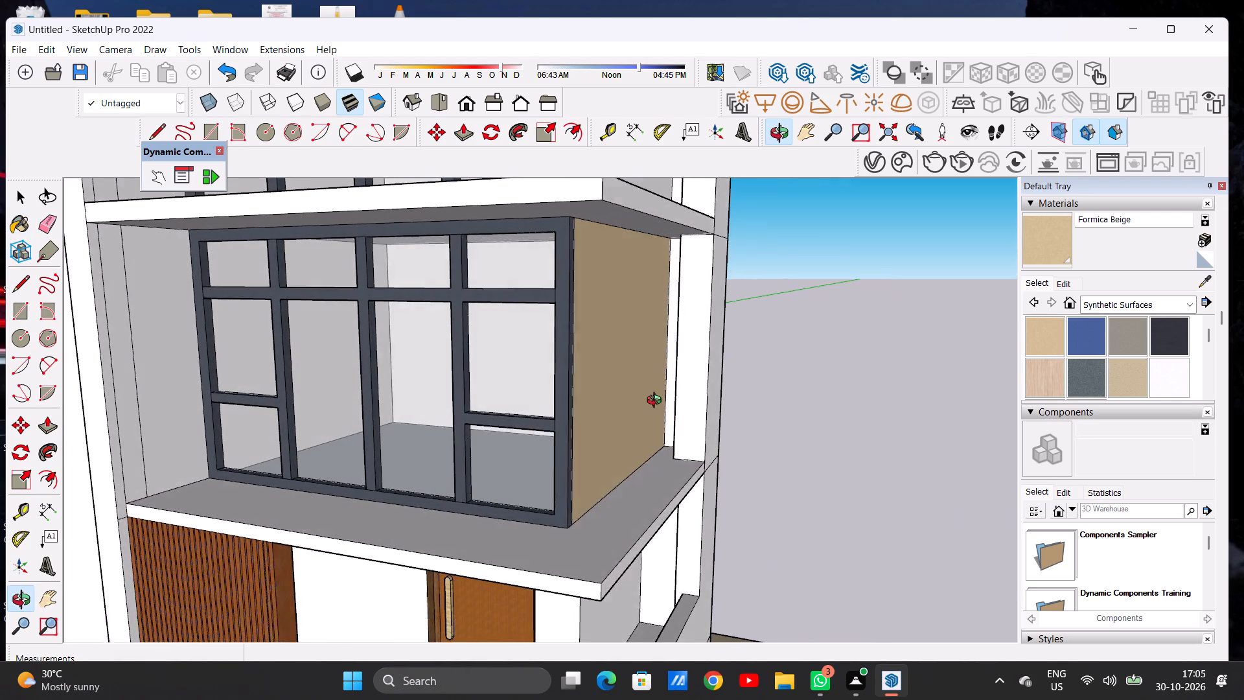
pyautogui.moveTo(657, 402); pyautogui.dragTo(674, 397, button='middle')
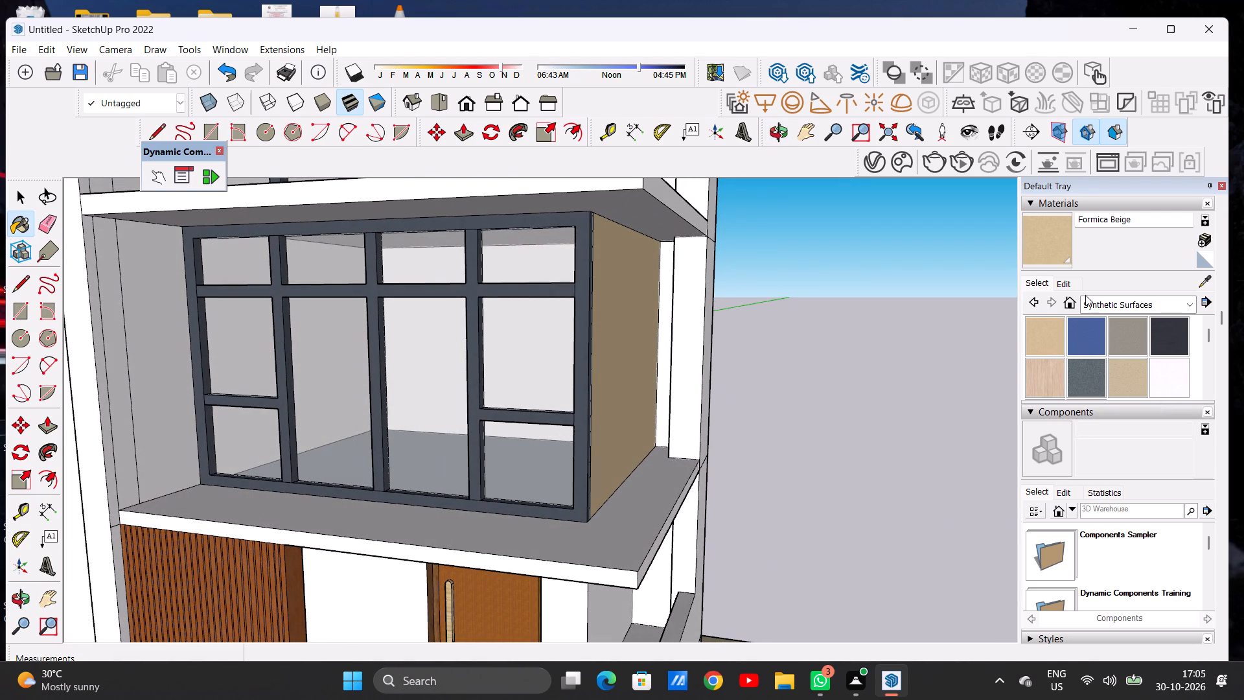
pyautogui.click(1064, 285)
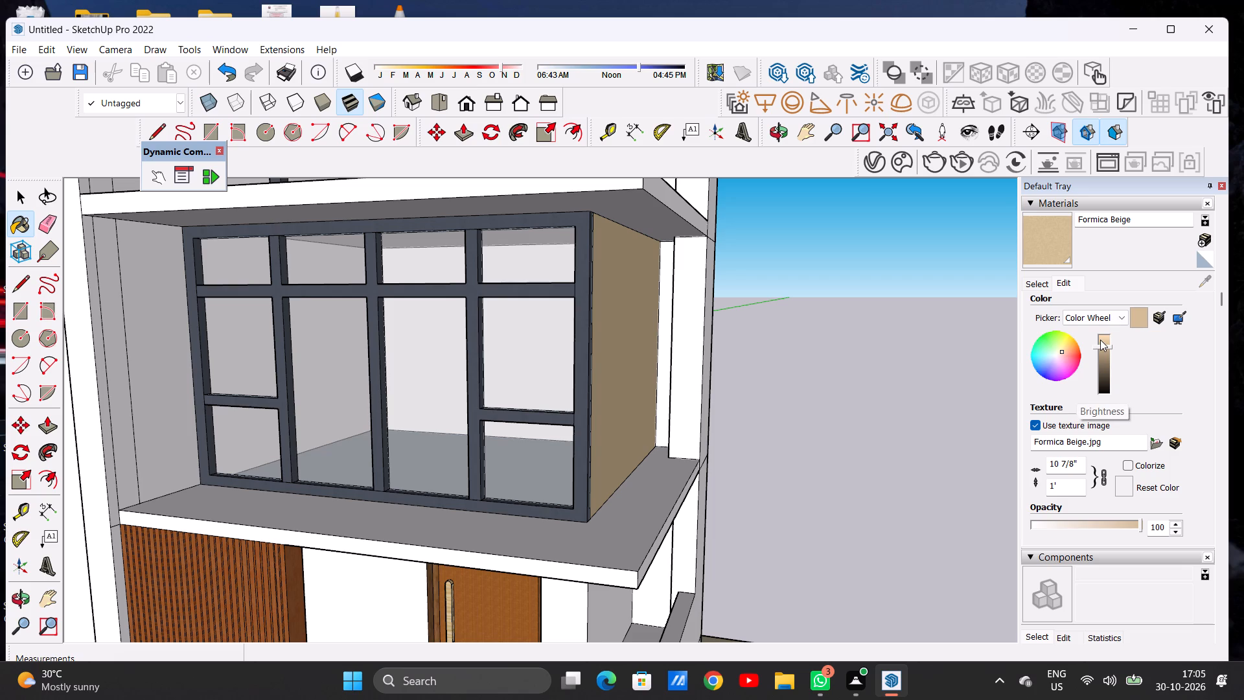
pyautogui.click(1100, 340)
# Paint the exterior side wall beside the top-floor balcony window with the lightened Formica Beige.
pyautogui.scroll(-5, 614, 345)
pyautogui.moveTo(630, 359); pyautogui.dragTo(432, 384, button='middle')
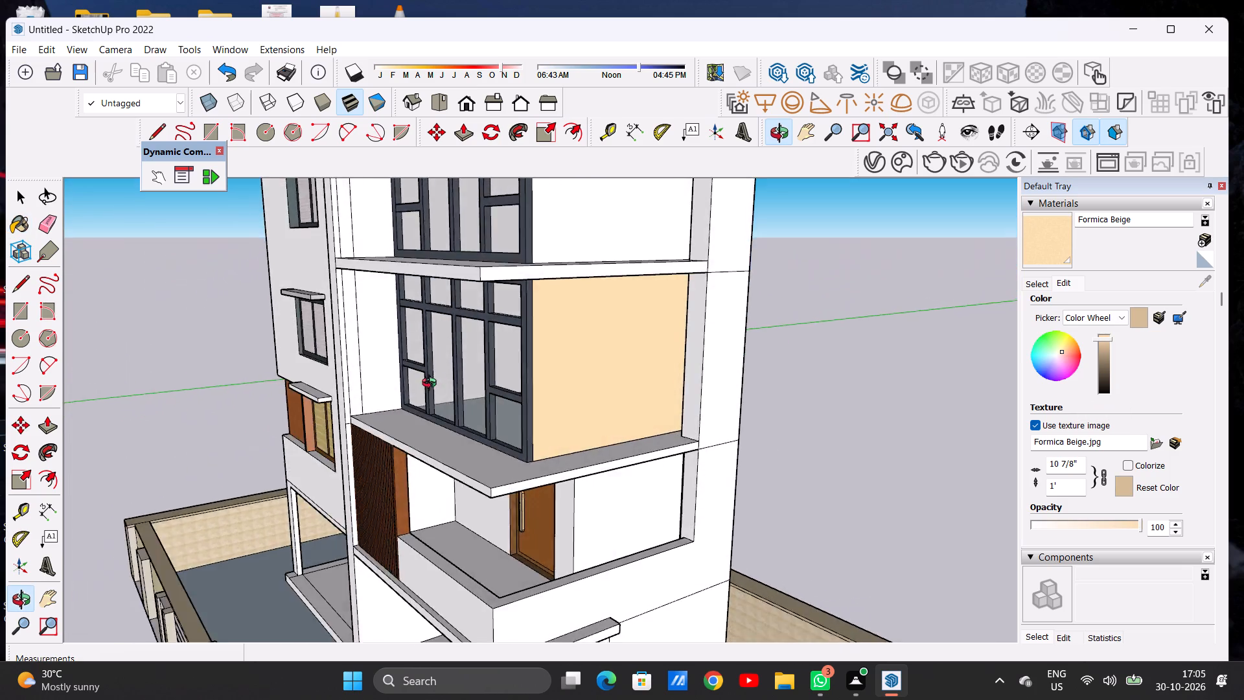
pyautogui.moveTo(432, 384); pyautogui.dragTo(422, 445, button='middle')
pyautogui.click(556, 240)
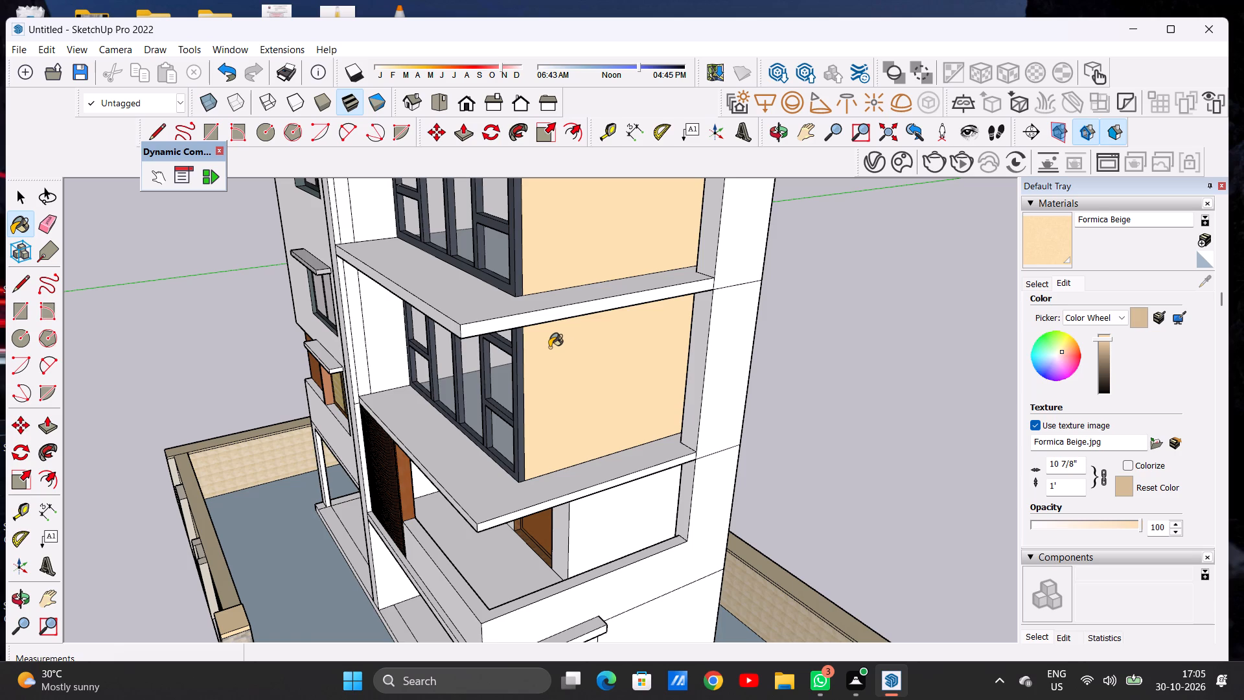
pyautogui.scroll(-6, 562, 338)
pyautogui.moveTo(603, 359); pyautogui.dragTo(485, 377, button='middle')
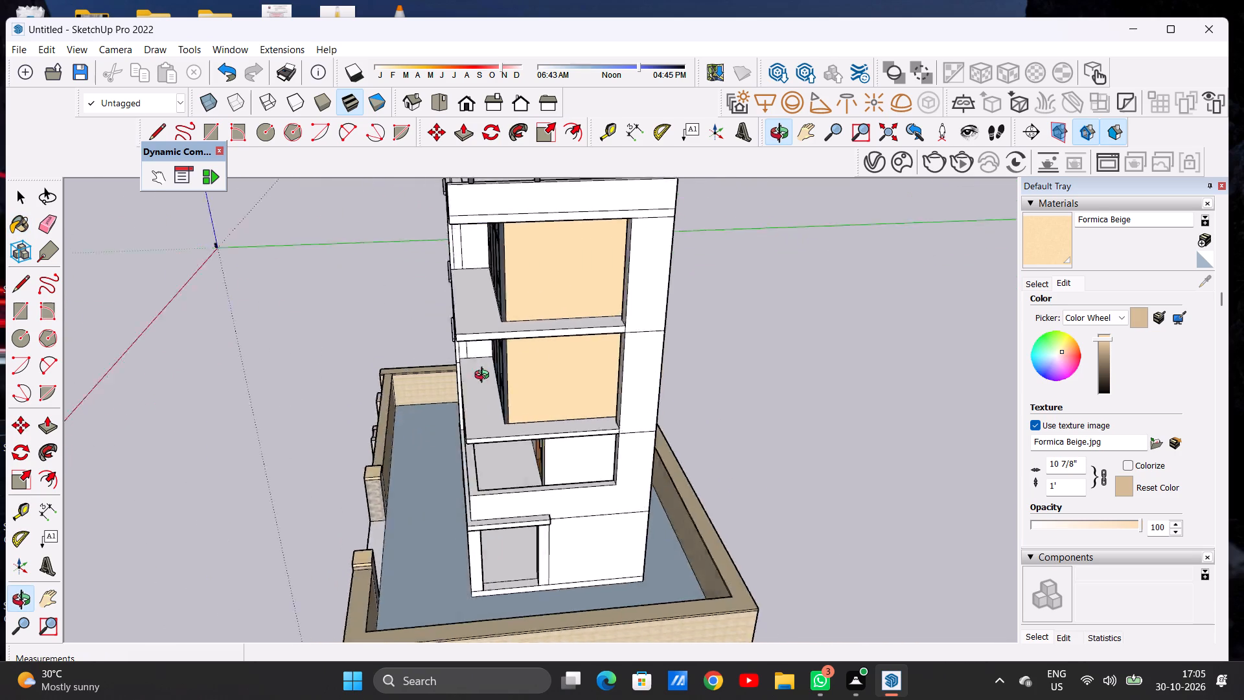
pyautogui.moveTo(485, 377); pyautogui.dragTo(847, 303, button='middle')
pyautogui.moveTo(646, 345); pyautogui.dragTo(649, 261, button='middle')
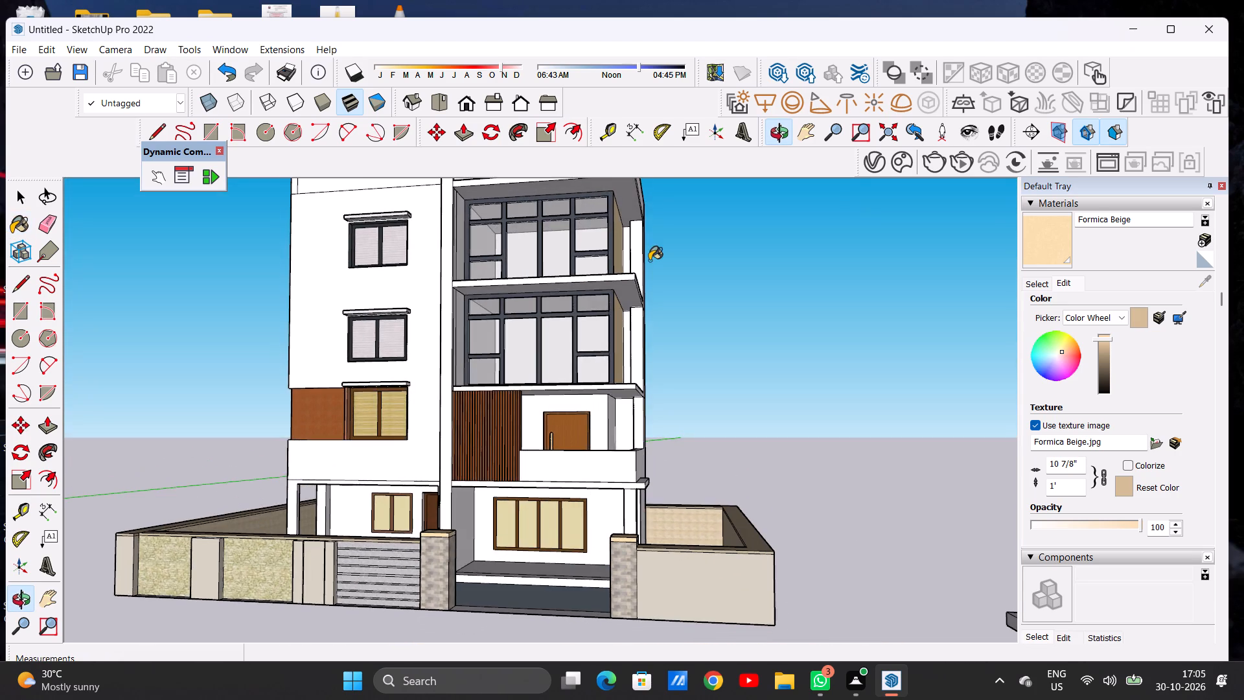
# Paint the narrow rear wall strip beside the lower balcony window with Formica Beige.
pyautogui.scroll(14, 610, 296)
pyautogui.moveTo(623, 315); pyautogui.dragTo(678, 300, button='middle')
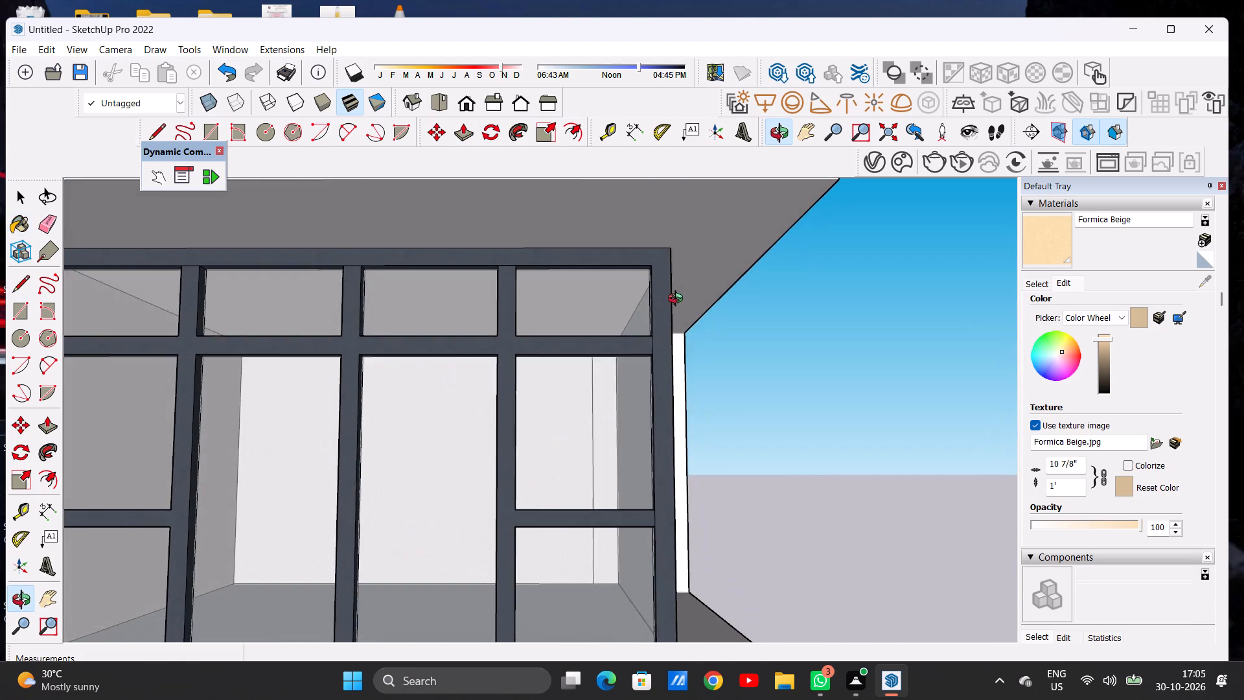
pyautogui.moveTo(678, 300); pyautogui.dragTo(627, 366, button='middle')
pyautogui.scroll(12, 674, 368)
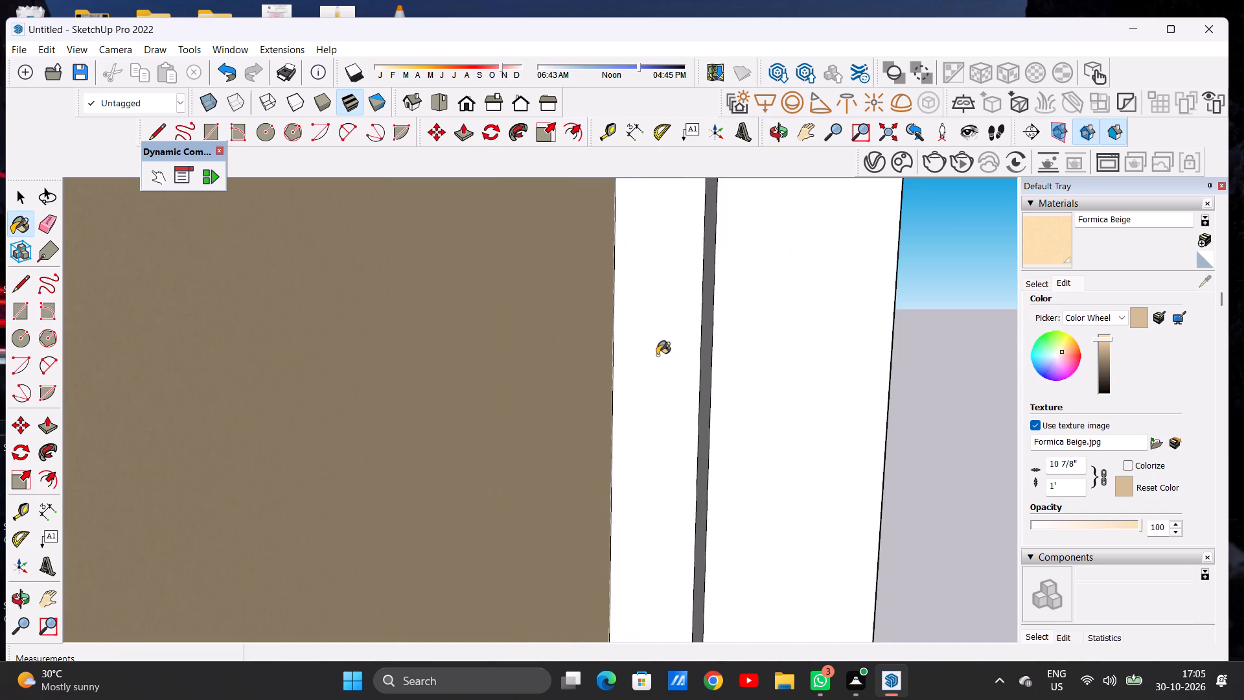
pyautogui.click(658, 342)
# Paint the front and inner side faces of the lower balcony's corner column with Formica Beige.
pyautogui.scroll(-11, 658, 342)
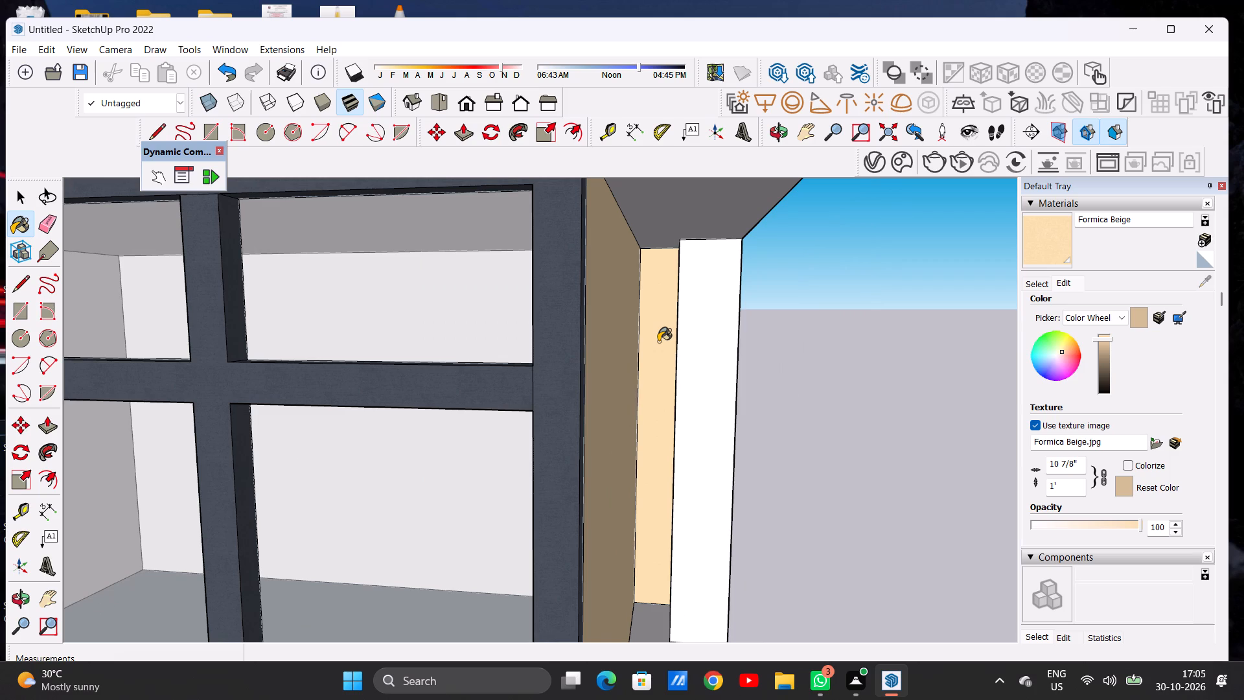
pyautogui.scroll(-7, 658, 271)
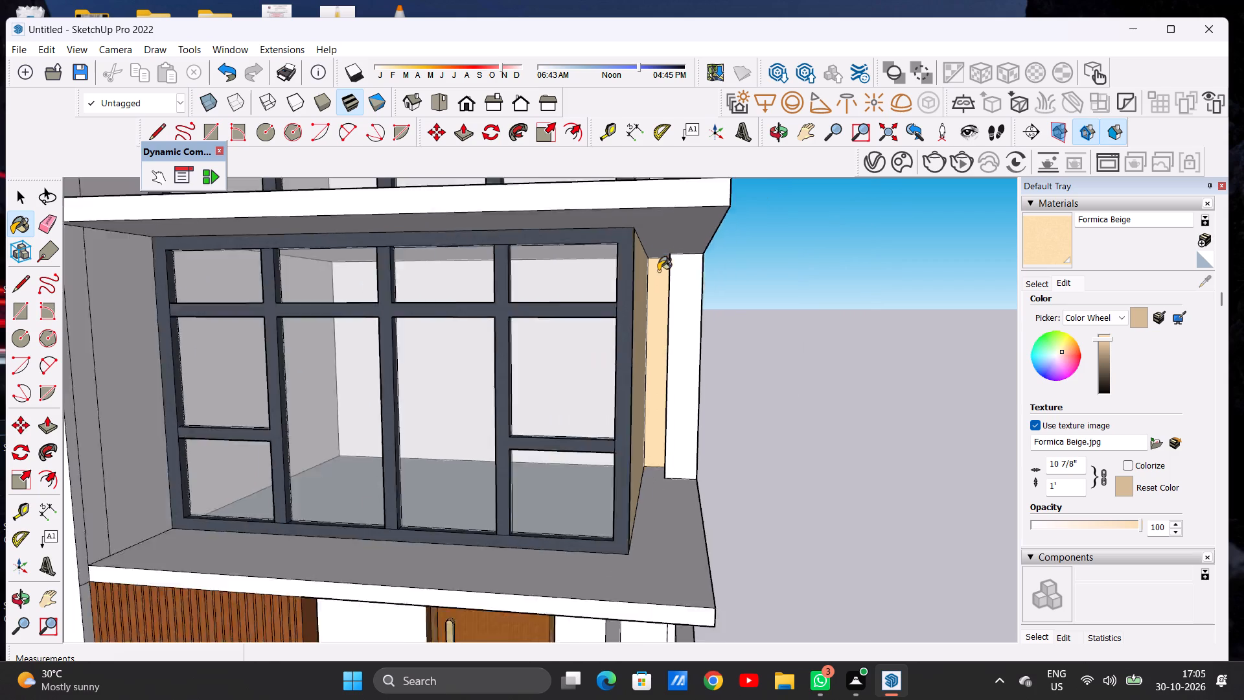
pyautogui.scroll(-1, 658, 271)
pyautogui.moveTo(650, 362); pyautogui.dragTo(697, 398, button='middle')
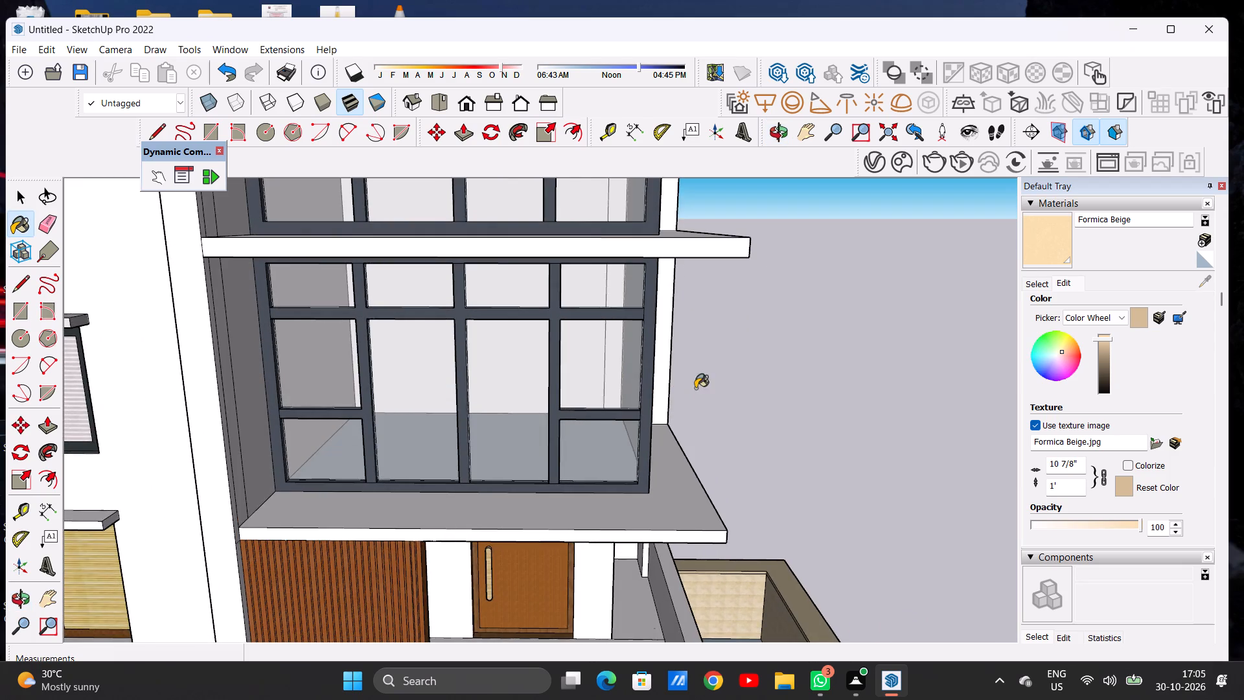
pyautogui.scroll(-7, 665, 342)
pyautogui.moveTo(703, 344); pyautogui.dragTo(613, 344, button='middle')
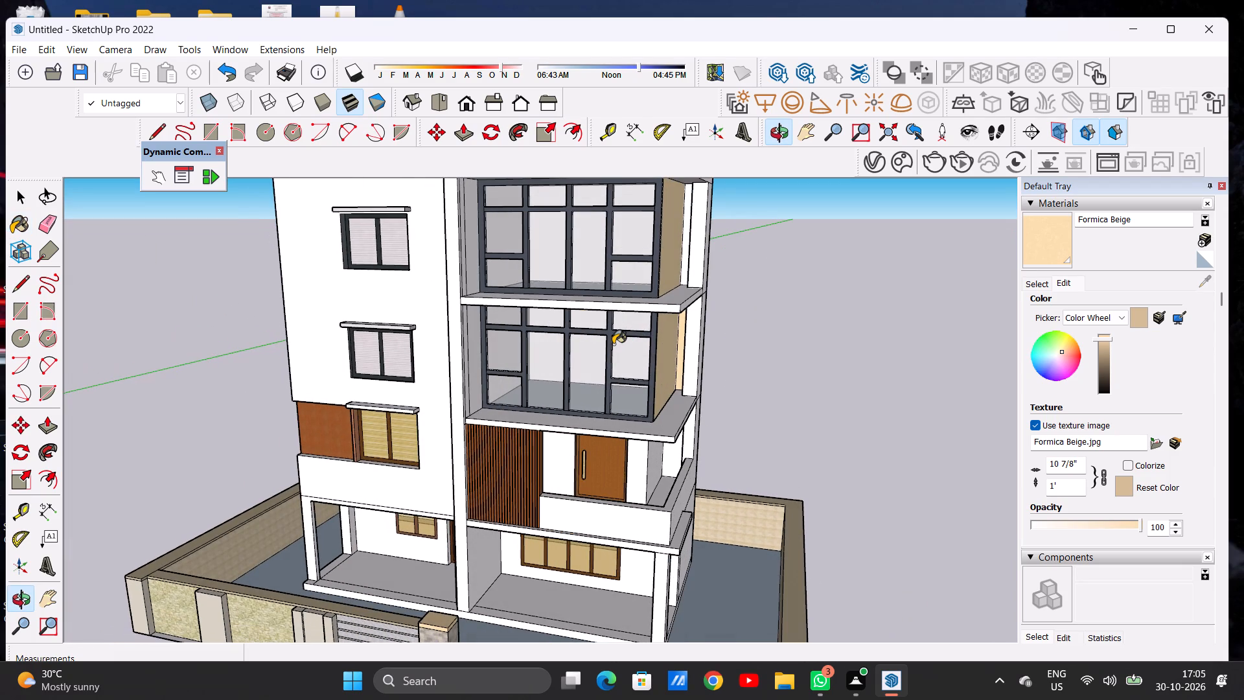
pyautogui.scroll(13, 695, 326)
pyautogui.click(689, 309)
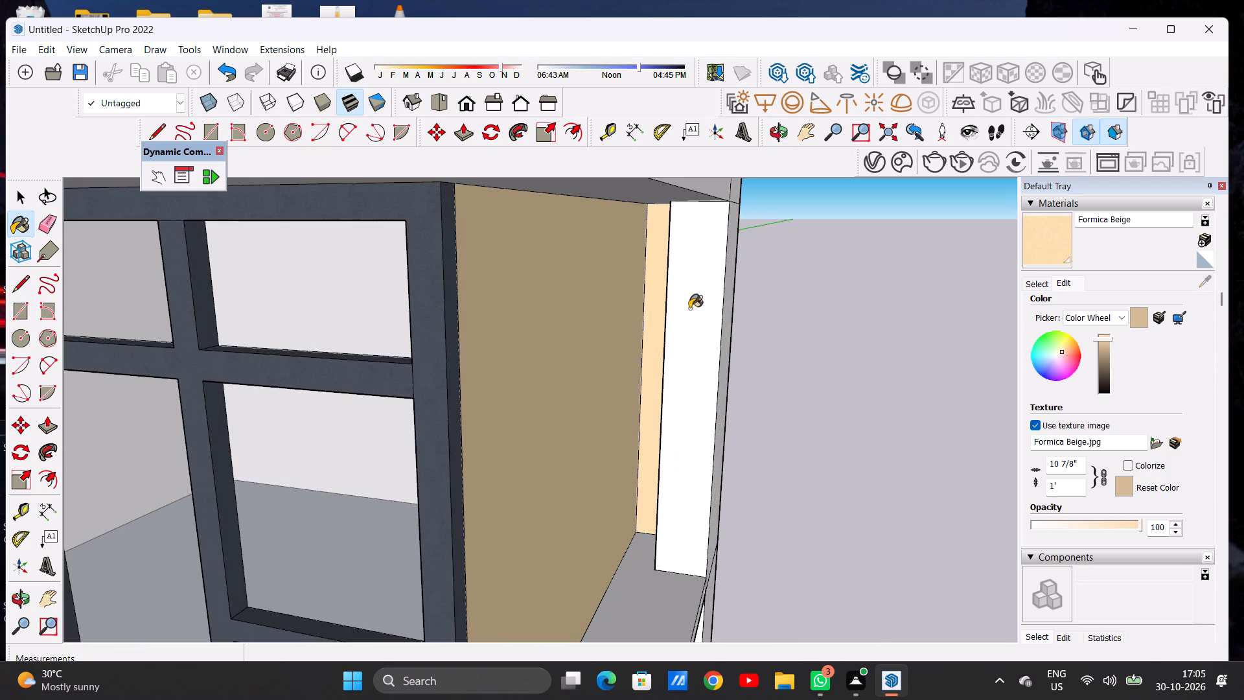
pyautogui.scroll(-6, 691, 313)
pyautogui.scroll(11, 668, 347)
pyautogui.scroll(-1, 662, 334)
pyautogui.scroll(1, 662, 334)
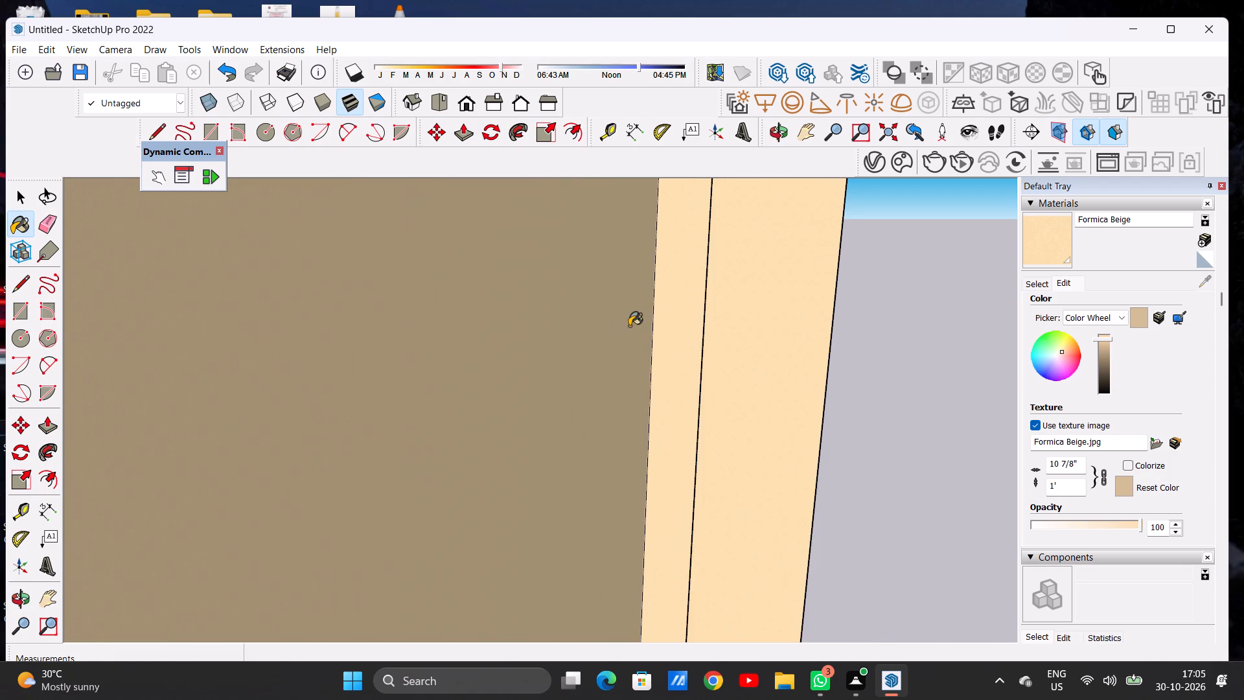
pyautogui.moveTo(629, 326); pyautogui.dragTo(674, 334, button='middle')
pyautogui.scroll(8, 698, 332)
pyautogui.click(715, 323)
# Paint the outer side face of the lower balcony's corner column with Formica Beige.
pyautogui.moveTo(731, 331); pyautogui.dragTo(632, 332, button='middle')
pyautogui.scroll(-13, 667, 344)
pyautogui.scroll(2, 769, 326)
pyautogui.scroll(-1, 766, 331)
pyautogui.scroll(1, 765, 332)
pyautogui.scroll(-1, 763, 336)
pyautogui.scroll(1, 763, 336)
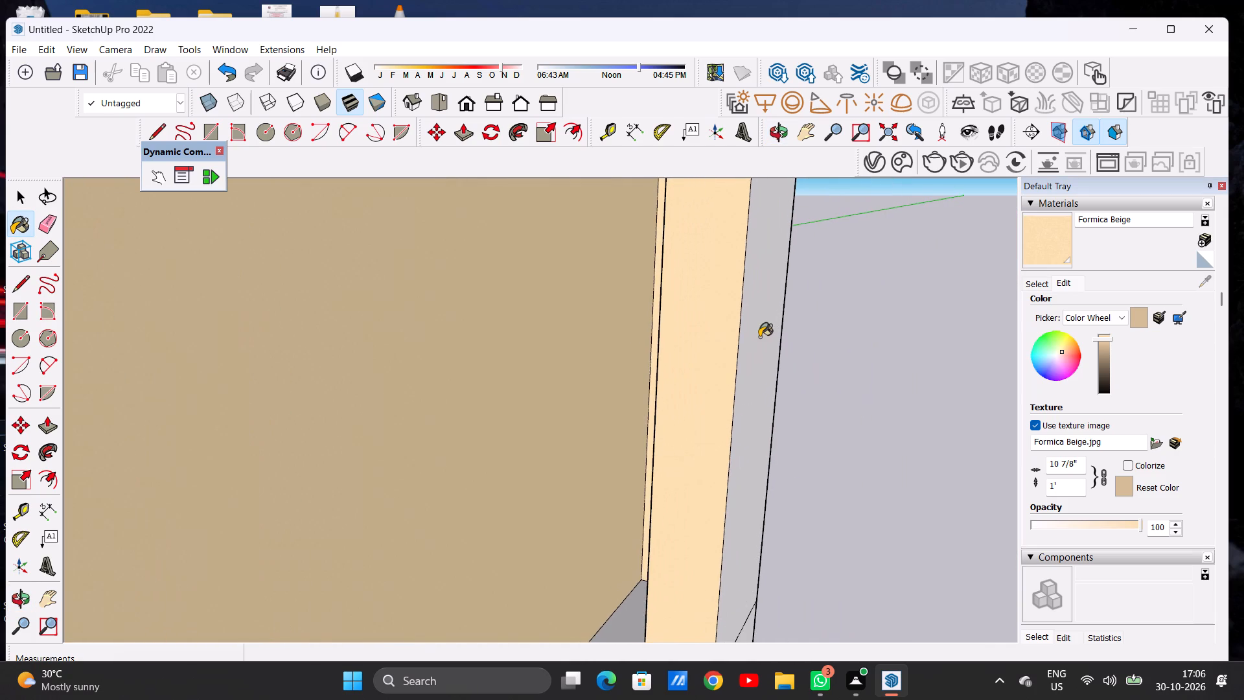
pyautogui.click(753, 337)
# Paint the narrow rear wall strip beside the top-floor balcony window with Formica Beige.
pyautogui.scroll(-8, 715, 340)
pyautogui.scroll(1, 708, 361)
pyautogui.scroll(-6, 708, 361)
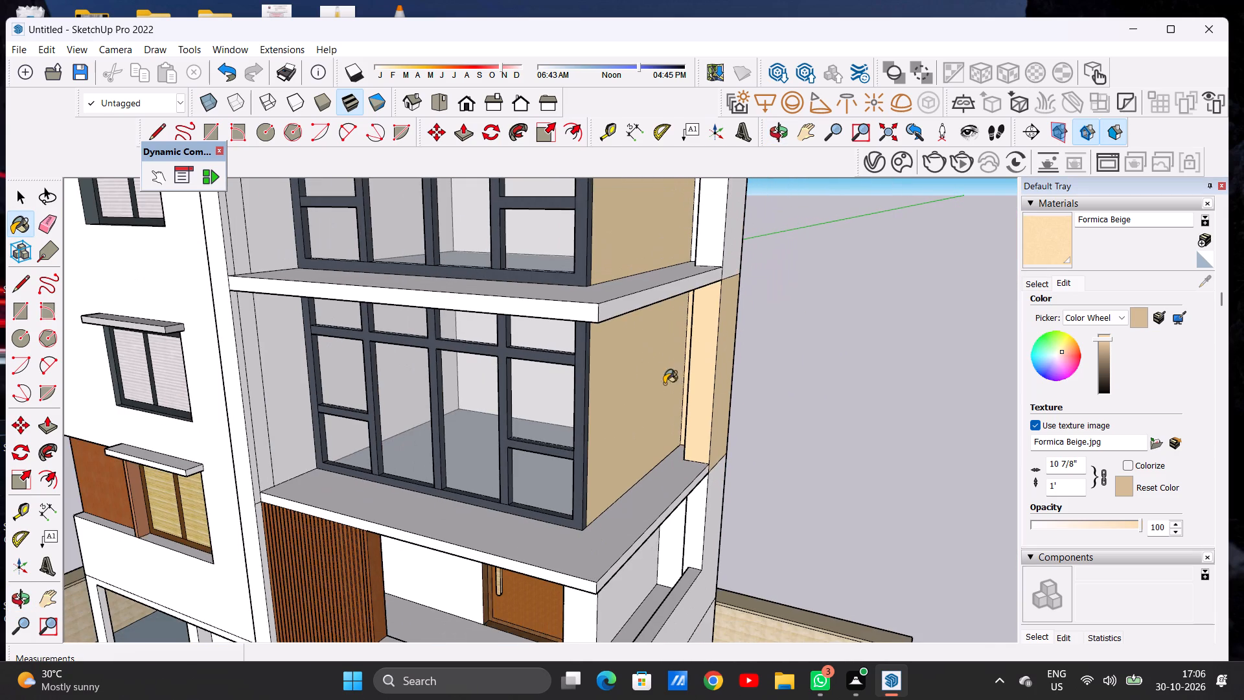
pyautogui.scroll(-5, 671, 412)
pyautogui.moveTo(641, 444); pyautogui.dragTo(687, 410, button='middle')
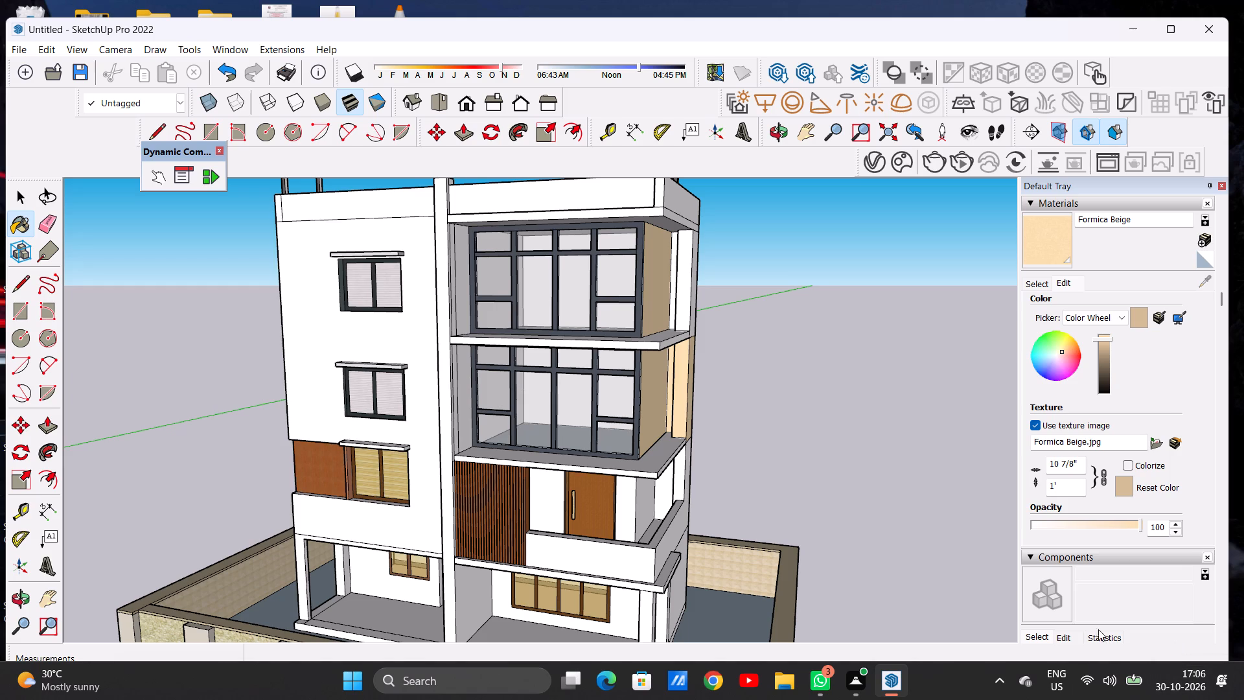
pyautogui.scroll(-7, 653, 231)
pyautogui.scroll(1, 669, 293)
pyautogui.scroll(-1, 669, 293)
pyautogui.scroll(20, 669, 293)
pyautogui.scroll(2, 669, 293)
pyautogui.click(673, 261)
# Paint the inner side and front faces of the top-floor balcony's corner column with Formica Beige.
pyautogui.scroll(-4, 678, 275)
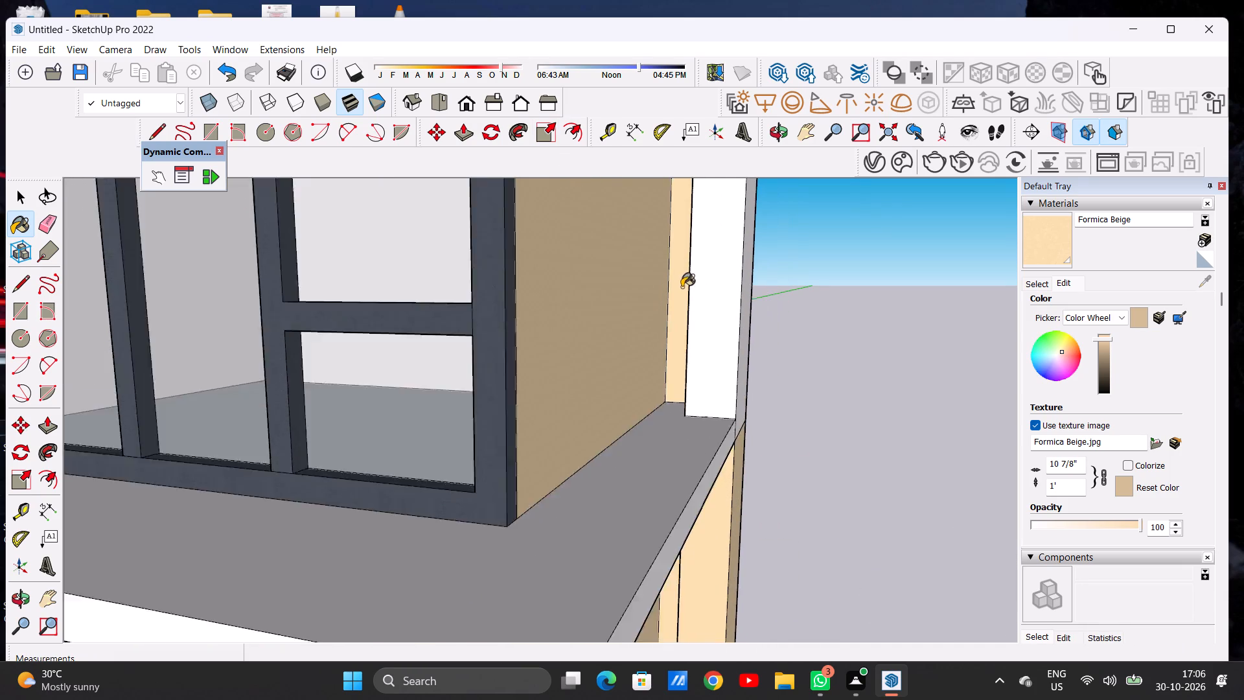
pyautogui.scroll(-3, 682, 287)
pyautogui.scroll(9, 673, 278)
pyautogui.scroll(-1, 667, 261)
pyautogui.scroll(1, 667, 261)
pyautogui.moveTo(667, 266); pyautogui.dragTo(724, 266, button='middle')
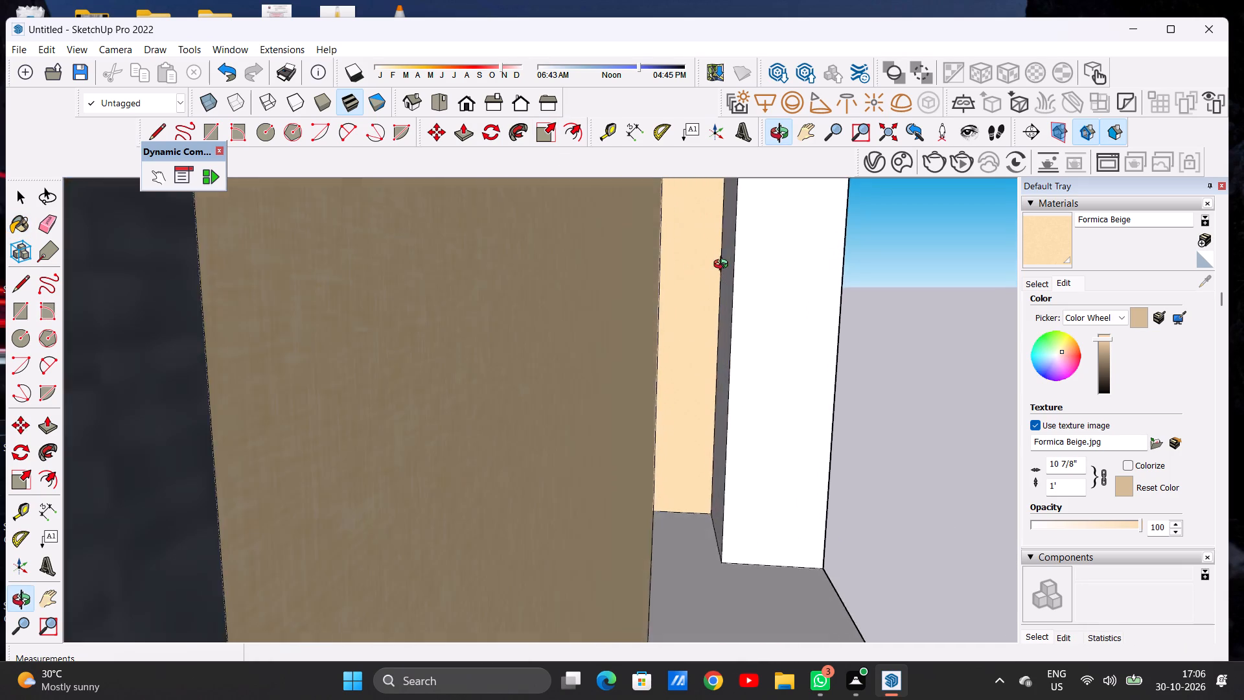
pyautogui.moveTo(724, 266); pyautogui.dragTo(698, 265, button='middle')
pyautogui.scroll(5, 744, 253)
pyautogui.moveTo(708, 263); pyautogui.dragTo(717, 263, button='middle')
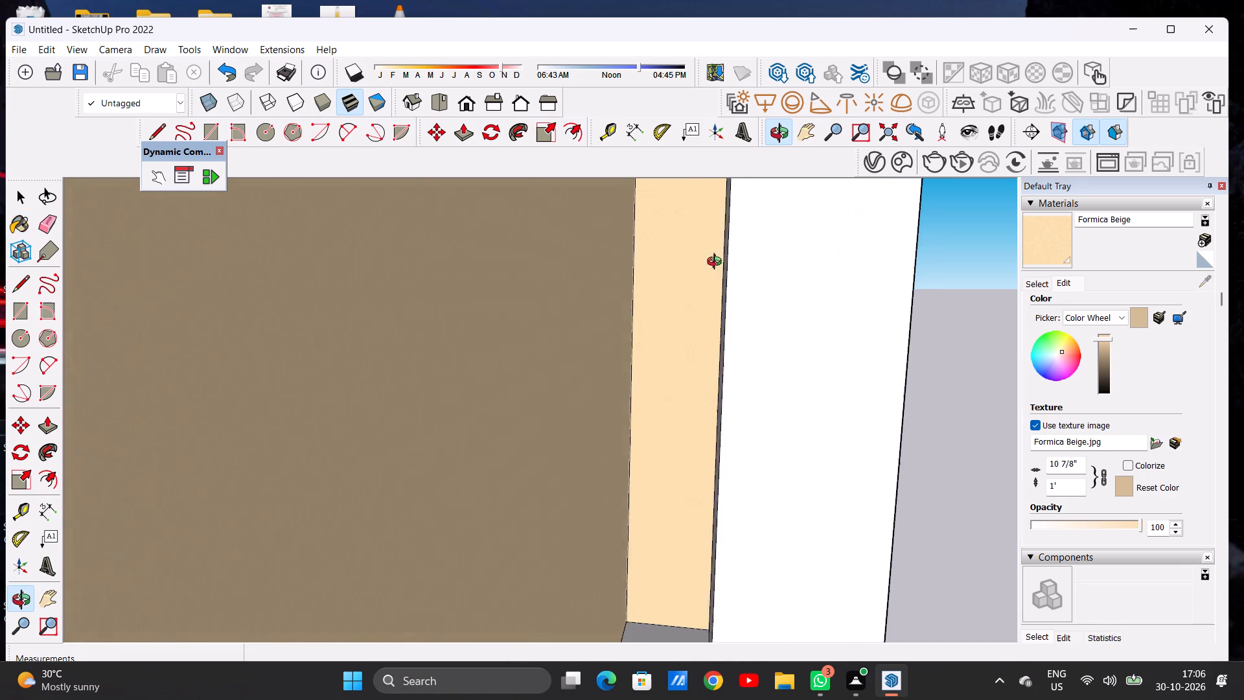
pyautogui.moveTo(717, 263); pyautogui.dragTo(741, 264, button='middle')
pyautogui.click(741, 257)
pyautogui.click(790, 262)
# Paint the outer side face of the top-floor balcony's corner column with Formica Beige.
pyautogui.scroll(-5, 616, 303)
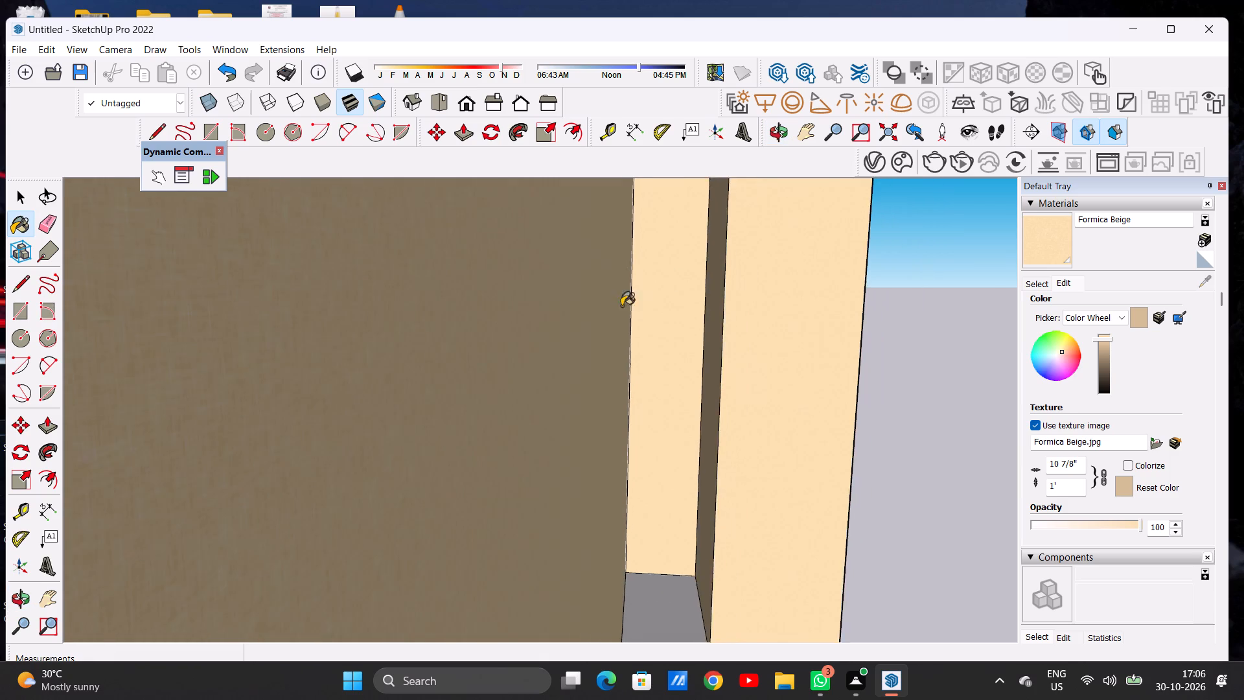
pyautogui.scroll(-3, 621, 306)
pyautogui.moveTo(770, 305); pyautogui.dragTo(671, 305, button='middle')
pyautogui.scroll(-2, 684, 319)
pyautogui.scroll(1, 684, 320)
pyautogui.scroll(-18, 684, 320)
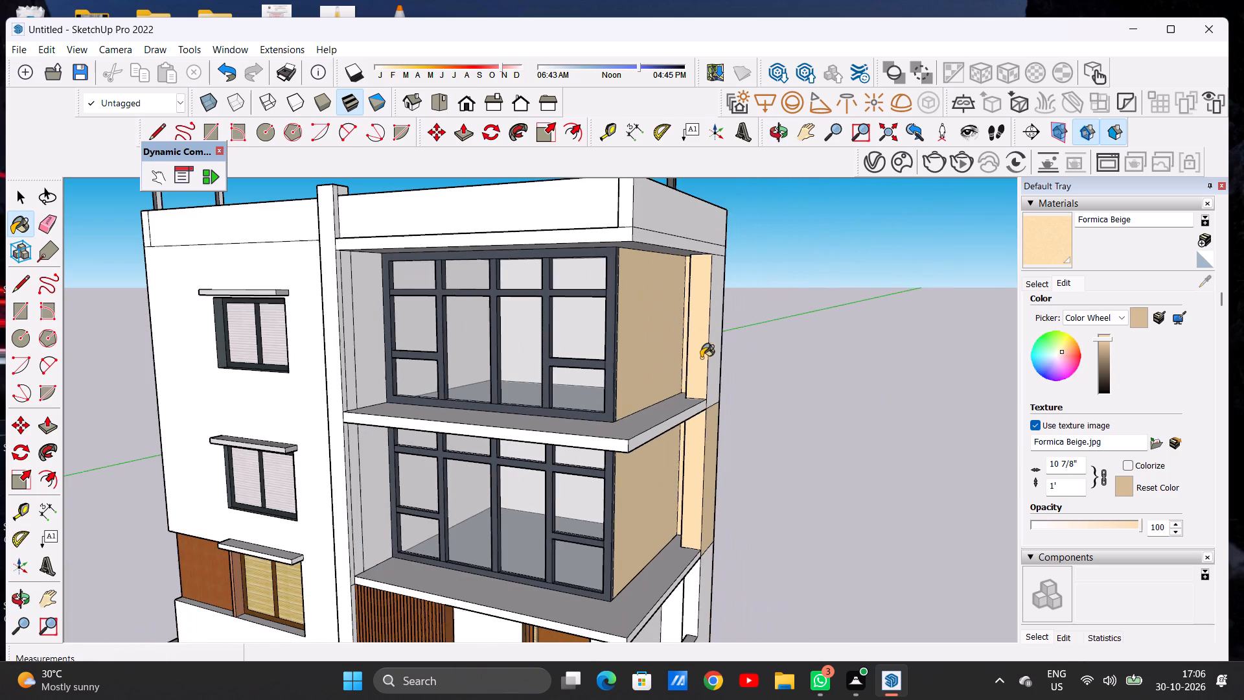
pyautogui.scroll(-1, 701, 358)
pyautogui.moveTo(698, 332); pyautogui.dragTo(636, 364, button='middle')
pyautogui.scroll(3, 722, 297)
pyautogui.scroll(-1, 722, 297)
pyautogui.scroll(6, 722, 297)
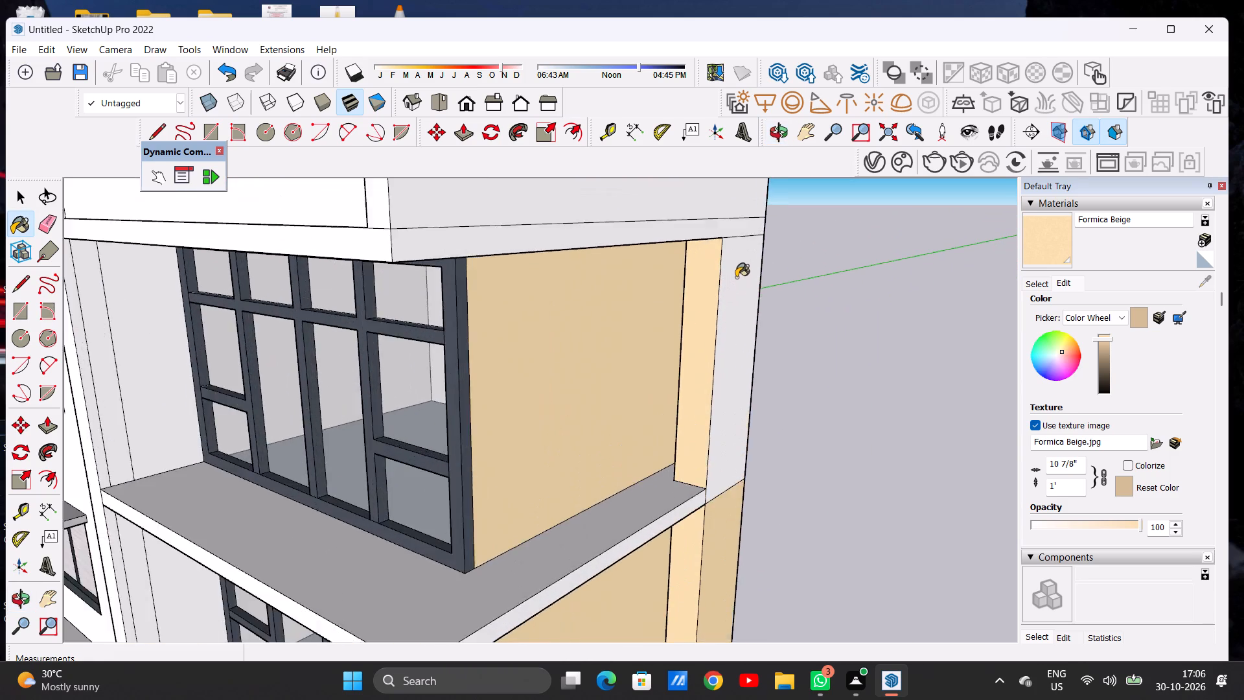
pyautogui.scroll(5, 736, 277)
pyautogui.click(741, 266)
# Examine the beige side walls and columns of both balconies against the whole facade.
pyautogui.scroll(-13, 702, 283)
pyautogui.moveTo(737, 306); pyautogui.dragTo(718, 306, button='middle')
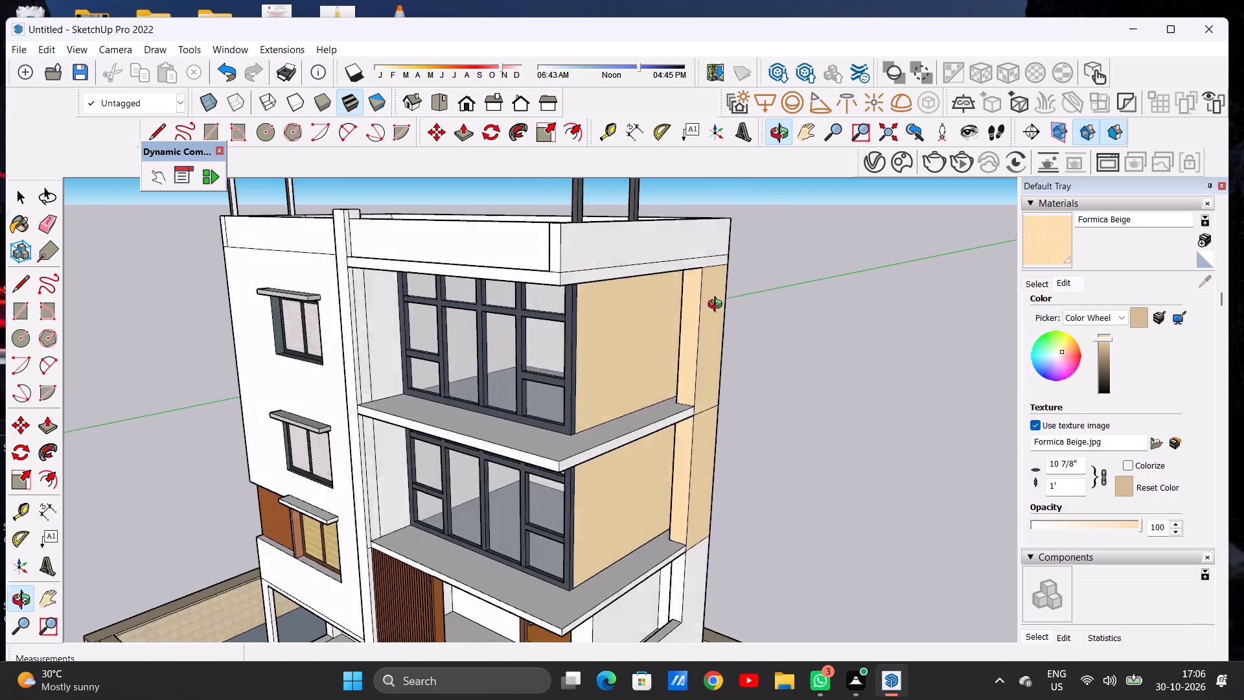
pyautogui.moveTo(718, 306); pyautogui.dragTo(873, 308, button='middle')
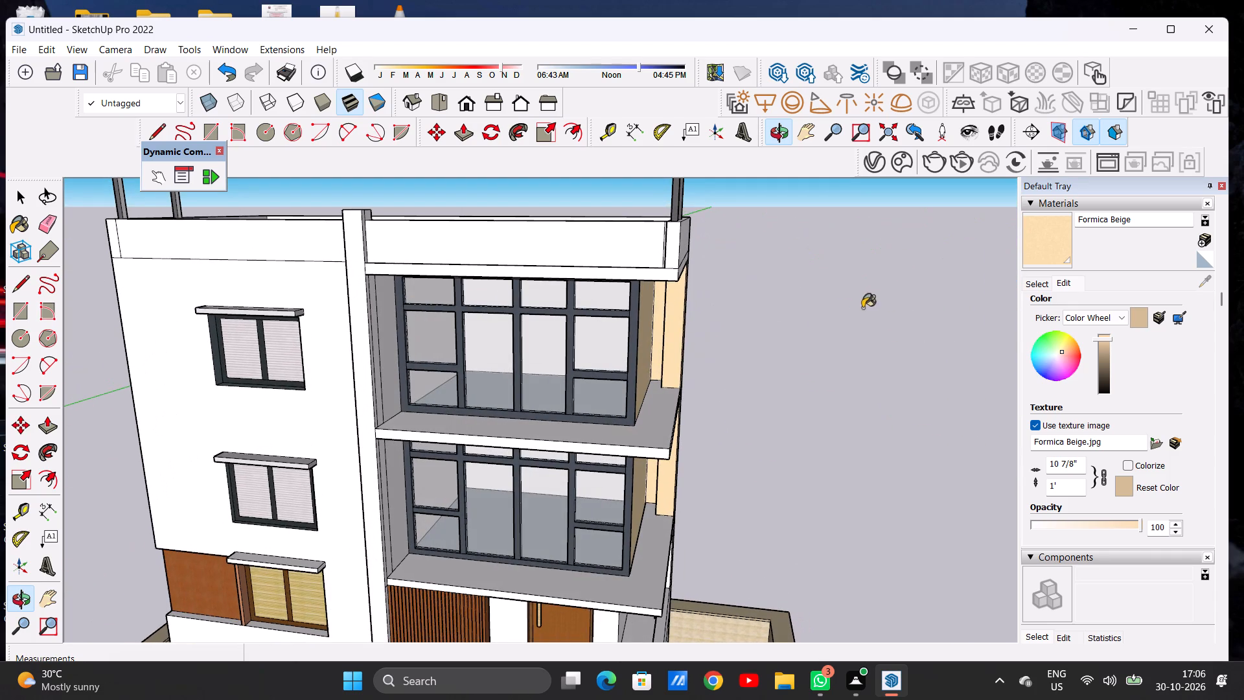
pyautogui.scroll(-8, 560, 320)
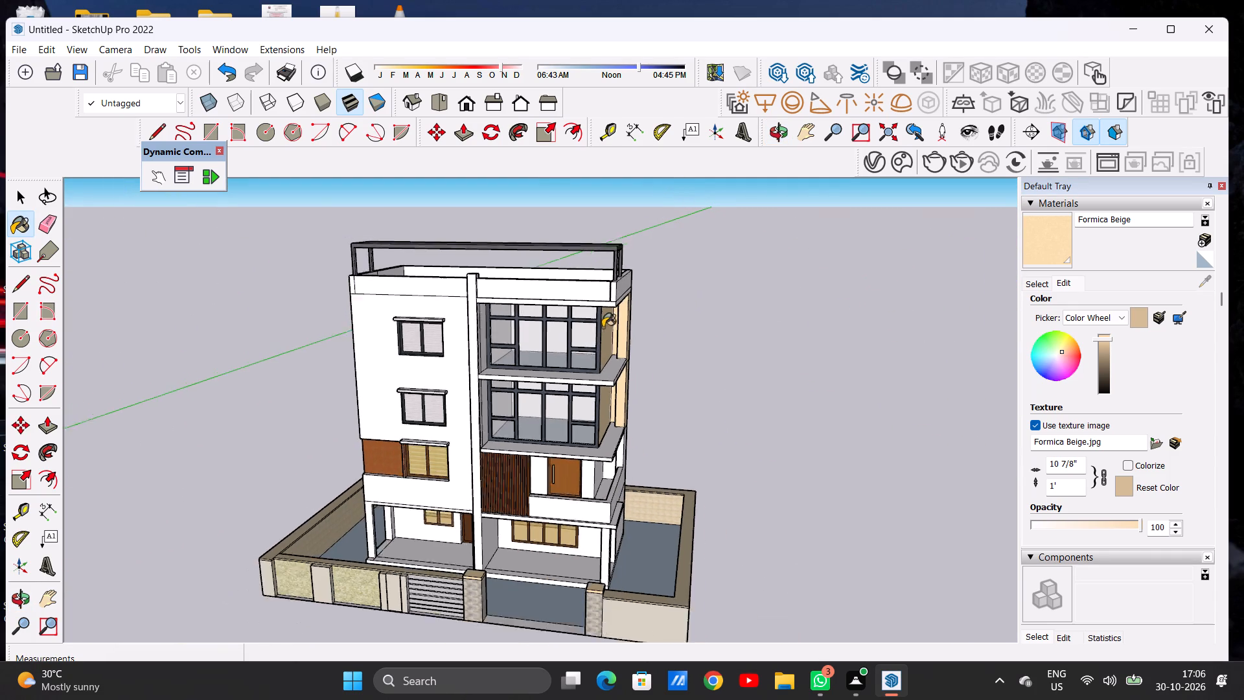
pyautogui.scroll(-6, 603, 327)
pyautogui.moveTo(591, 392); pyautogui.dragTo(608, 349, button='middle')
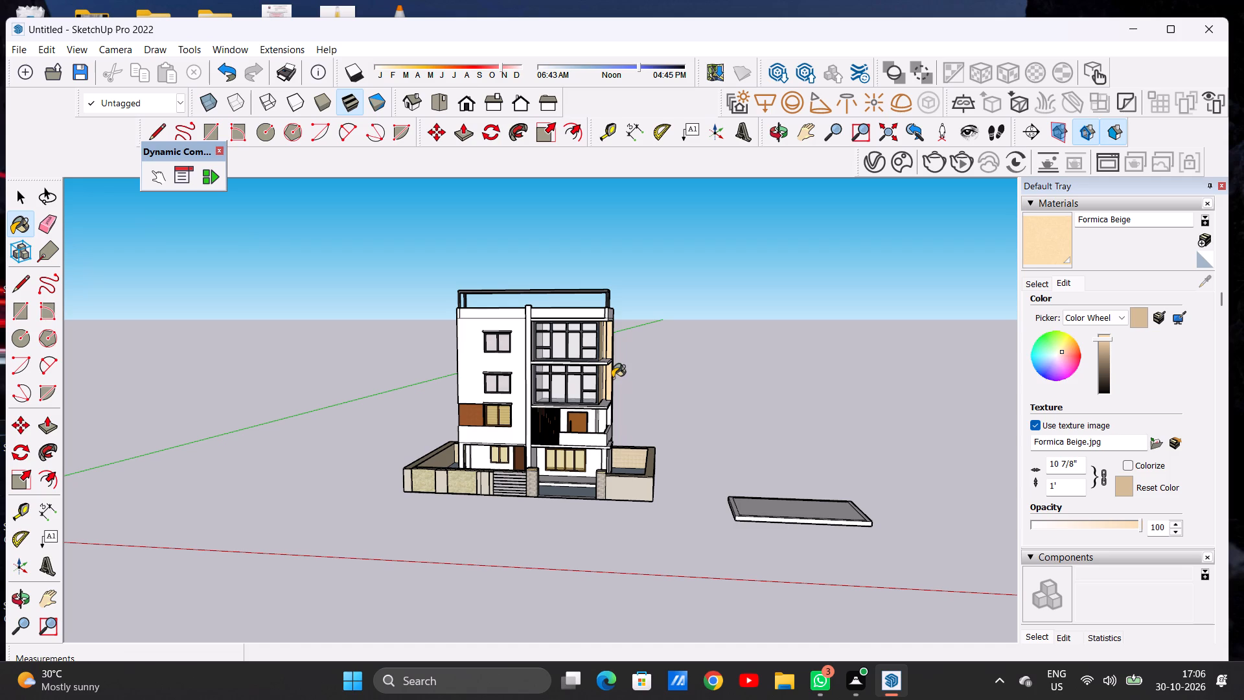
# Inspect the unpainted walls and corner column of the balcony with the wooden door, near and far.
pyautogui.scroll(-5, 609, 372)
pyautogui.scroll(6, 612, 421)
pyautogui.scroll(-1, 614, 438)
pyautogui.scroll(3, 614, 438)
pyautogui.scroll(-1, 603, 402)
pyautogui.scroll(5, 603, 402)
pyautogui.scroll(-2, 603, 402)
pyautogui.scroll(9, 600, 379)
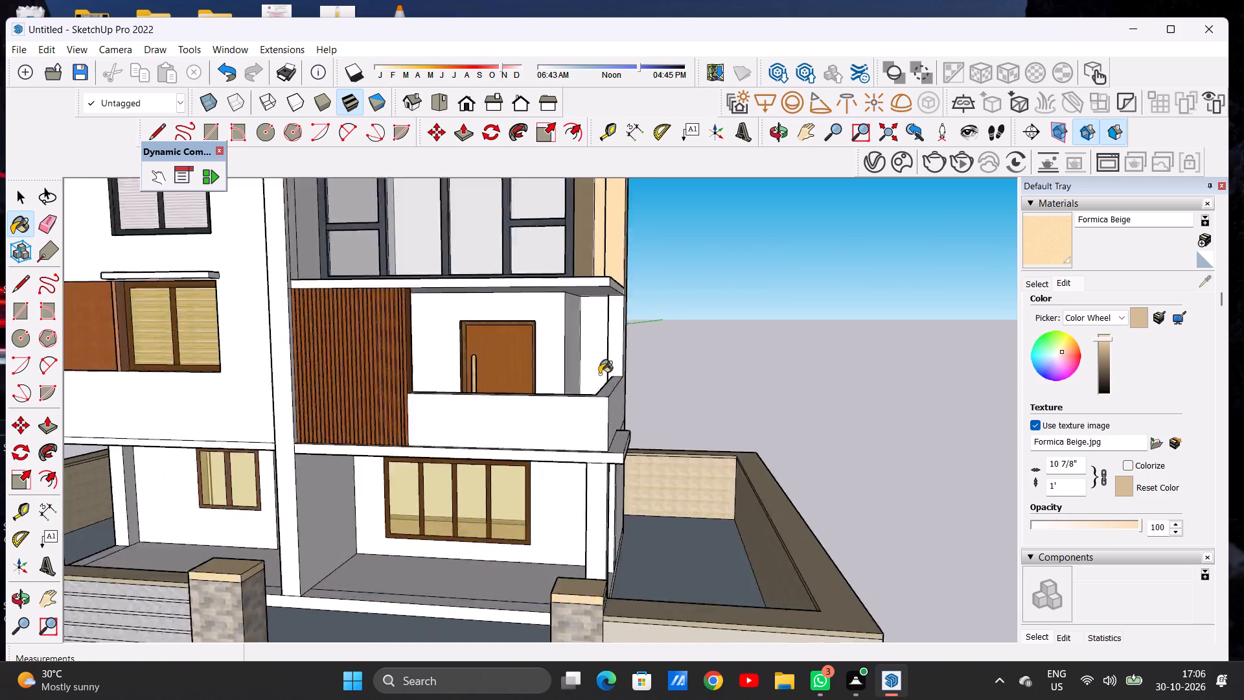
pyautogui.scroll(9, 599, 374)
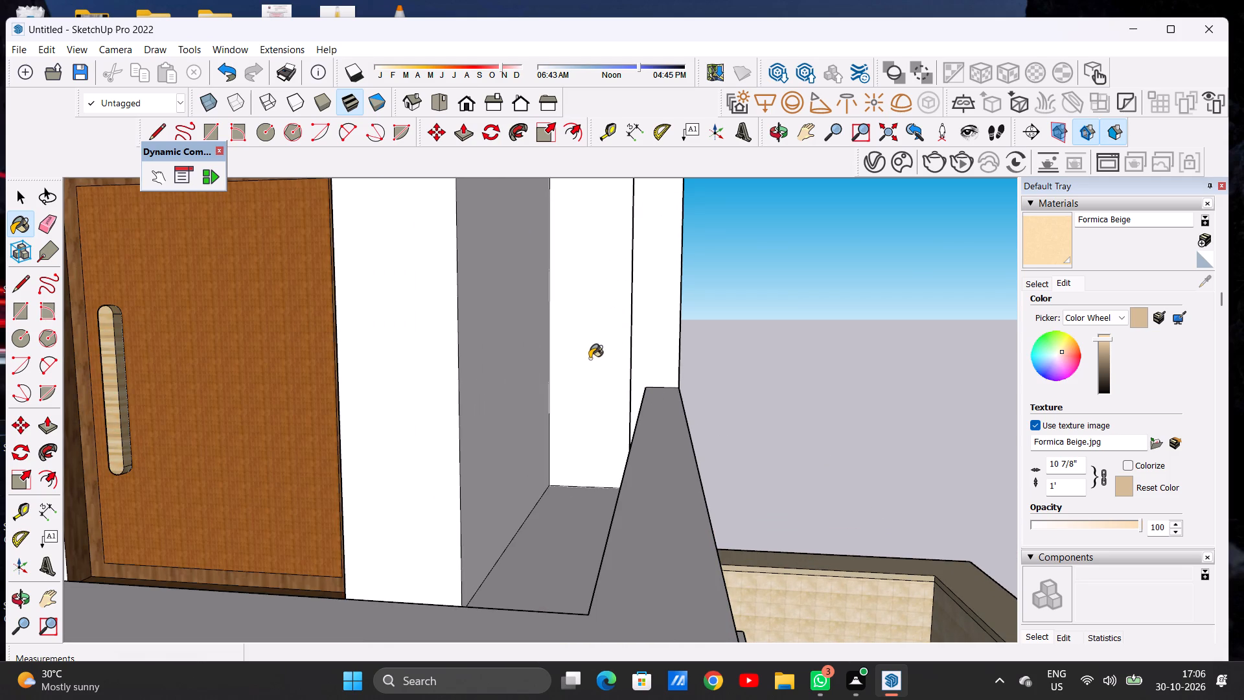
pyautogui.scroll(-1, 590, 358)
pyautogui.scroll(1, 590, 358)
pyautogui.scroll(-7, 590, 358)
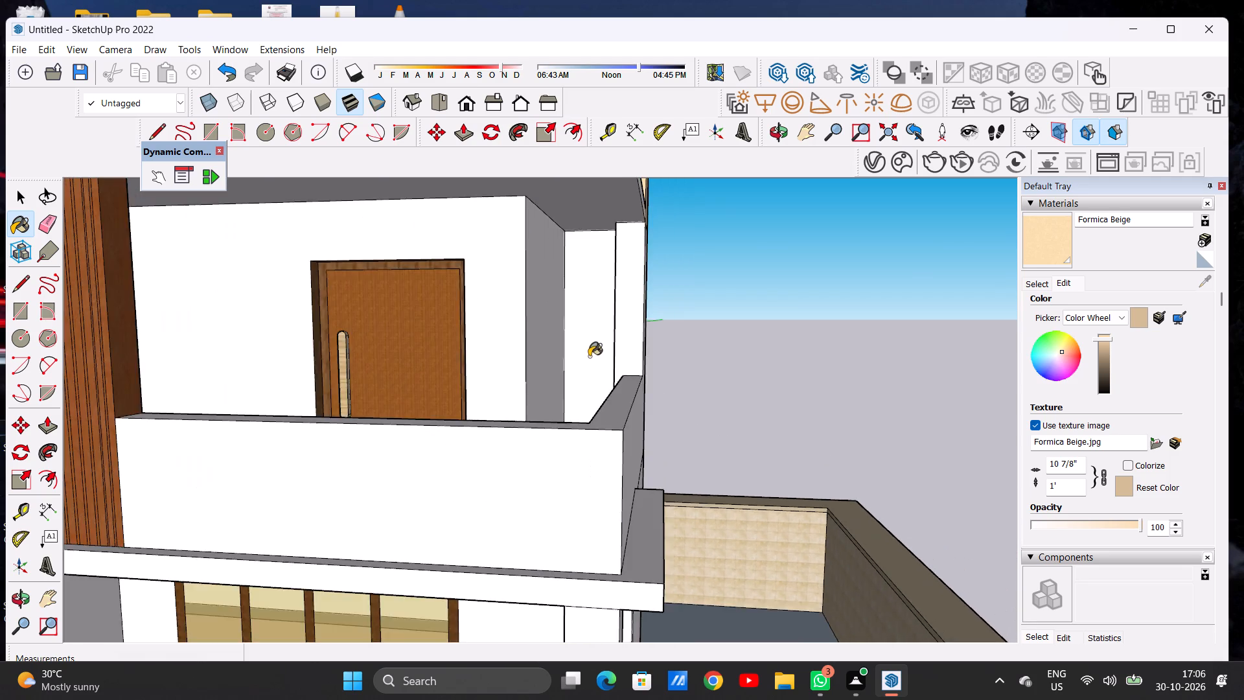
pyautogui.scroll(-6, 589, 356)
# Review the house's facade colors from the front and the balcony side, at a distance and close up.
pyautogui.moveTo(593, 325); pyautogui.dragTo(601, 385, button='middle')
pyautogui.scroll(-15, 648, 354)
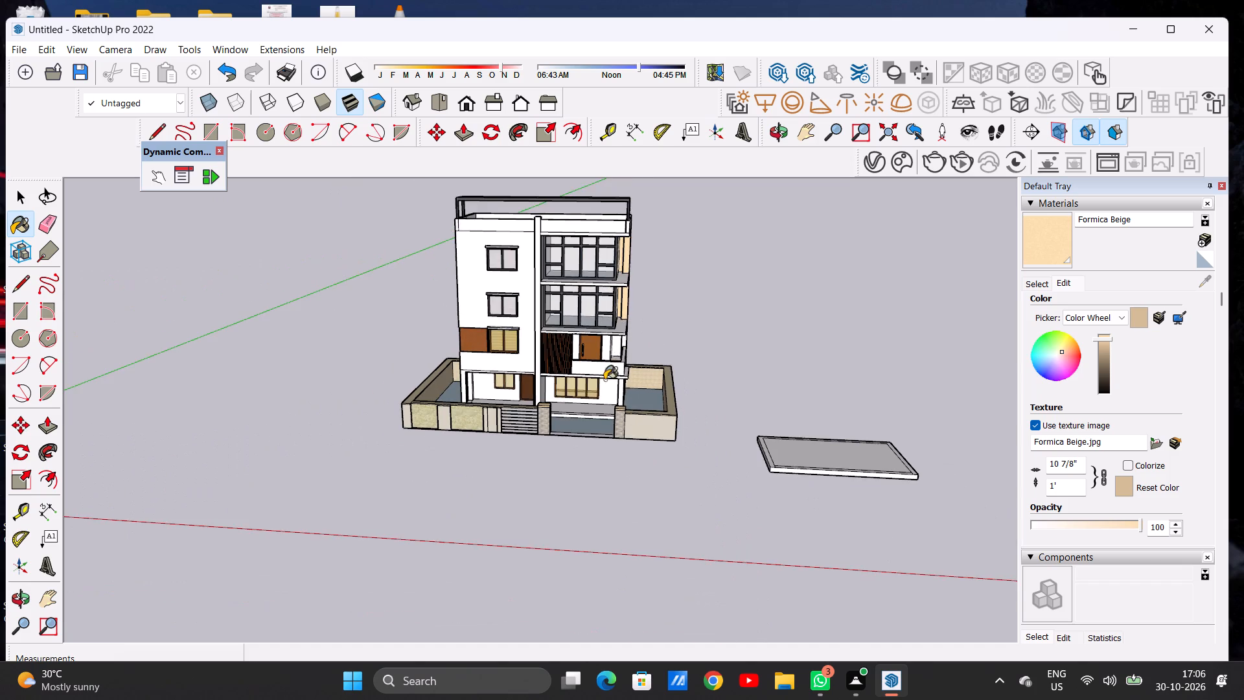
pyautogui.moveTo(614, 362); pyautogui.dragTo(614, 337, button='middle')
pyautogui.scroll(5, 619, 340)
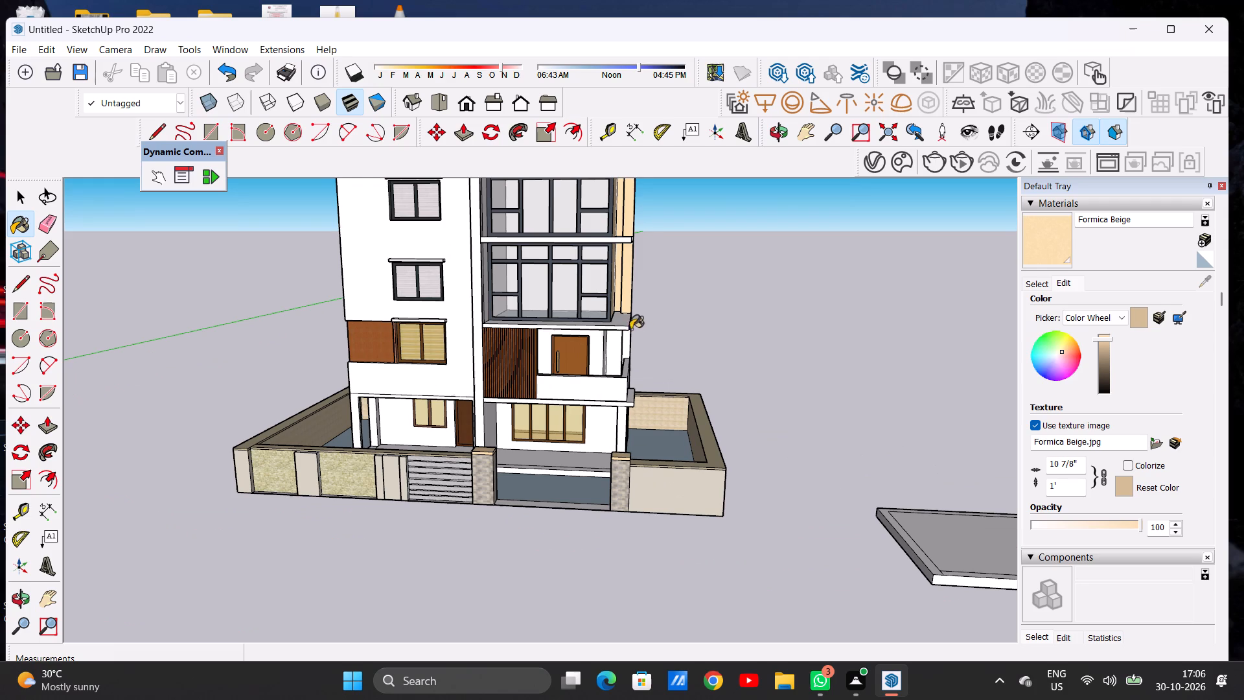
pyautogui.scroll(-7, 617, 329)
pyautogui.moveTo(645, 342); pyautogui.dragTo(476, 345, button='middle')
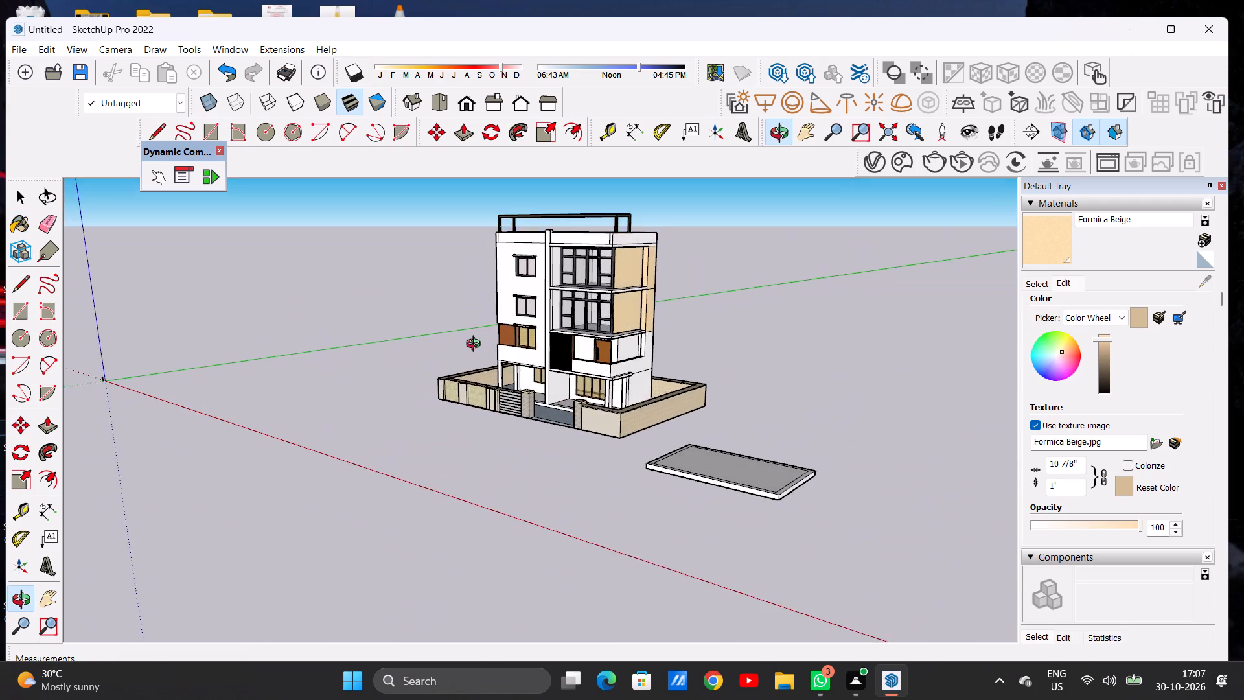
pyautogui.moveTo(476, 345); pyautogui.dragTo(488, 364, button='middle')
pyautogui.scroll(16, 612, 298)
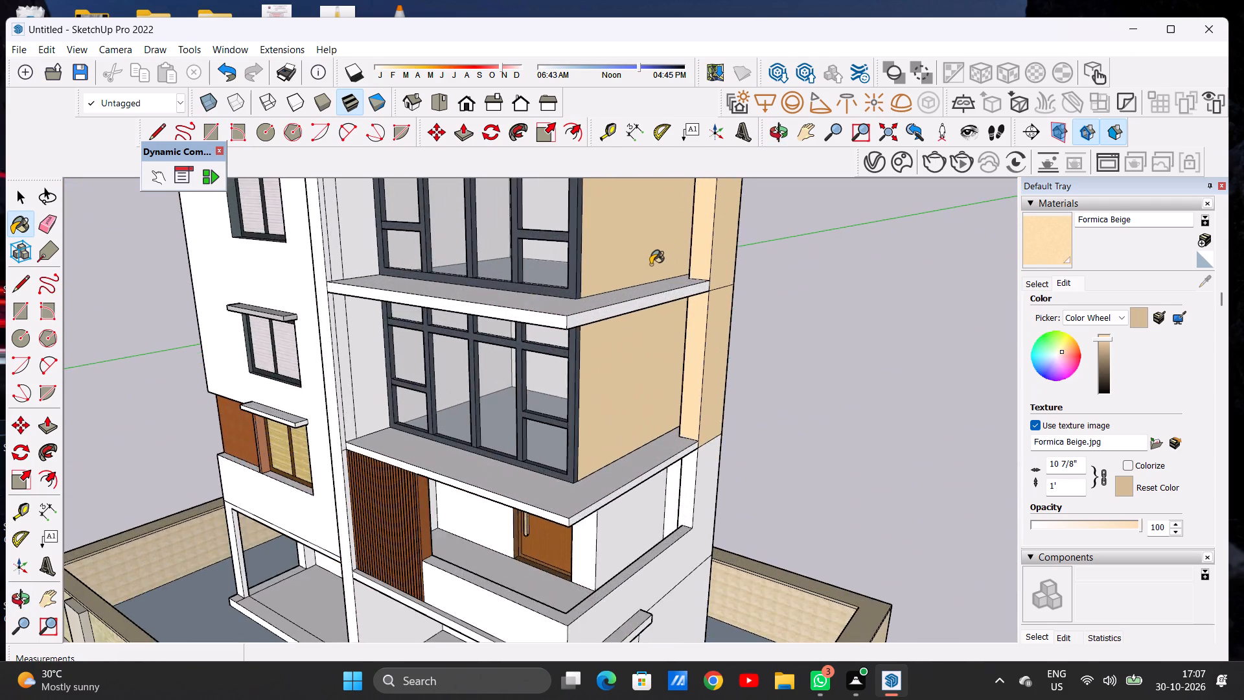
pyautogui.scroll(5, 651, 264)
pyautogui.scroll(-12, 641, 296)
pyautogui.moveTo(627, 398); pyautogui.dragTo(640, 345, button='middle')
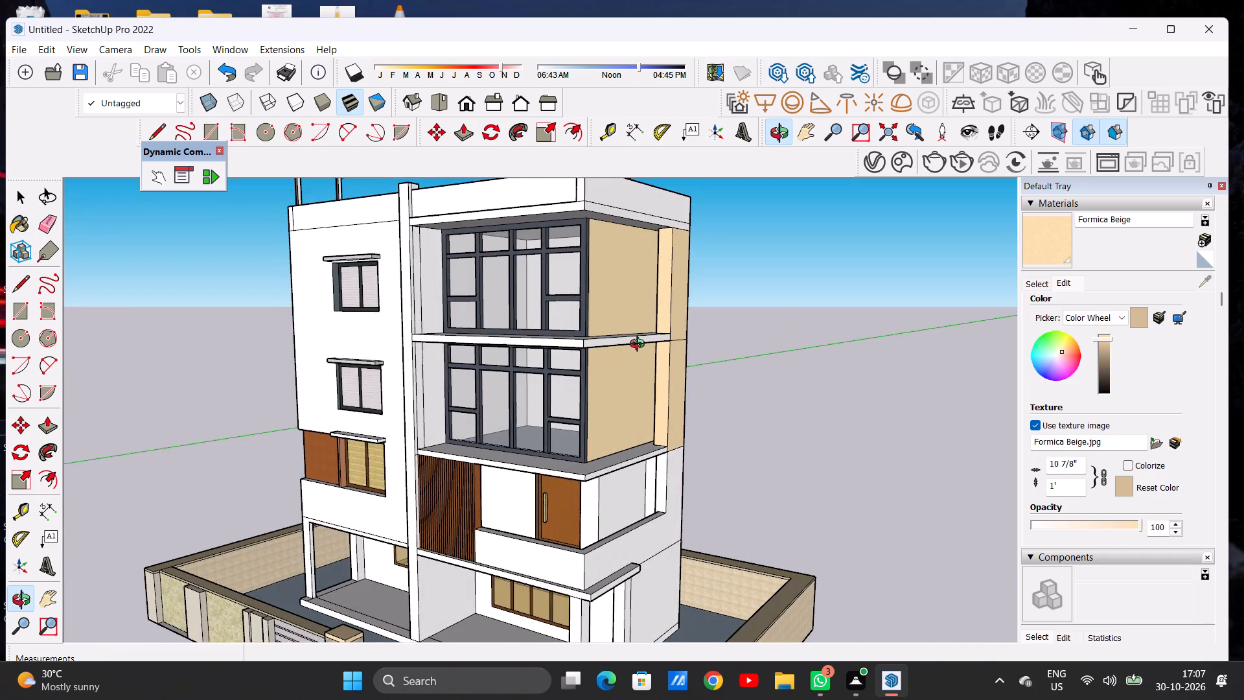
pyautogui.moveTo(640, 345); pyautogui.dragTo(872, 349, button='middle')
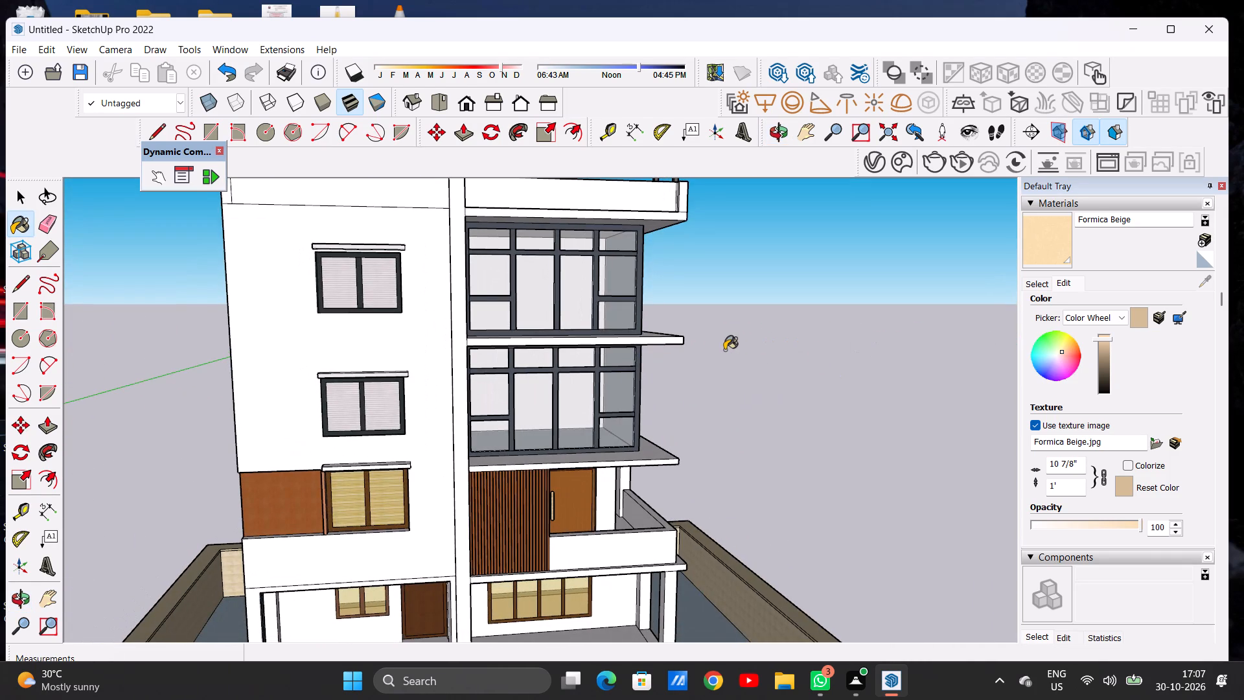
pyautogui.scroll(-5, 728, 346)
pyautogui.moveTo(709, 378); pyautogui.dragTo(445, 351, button='middle')
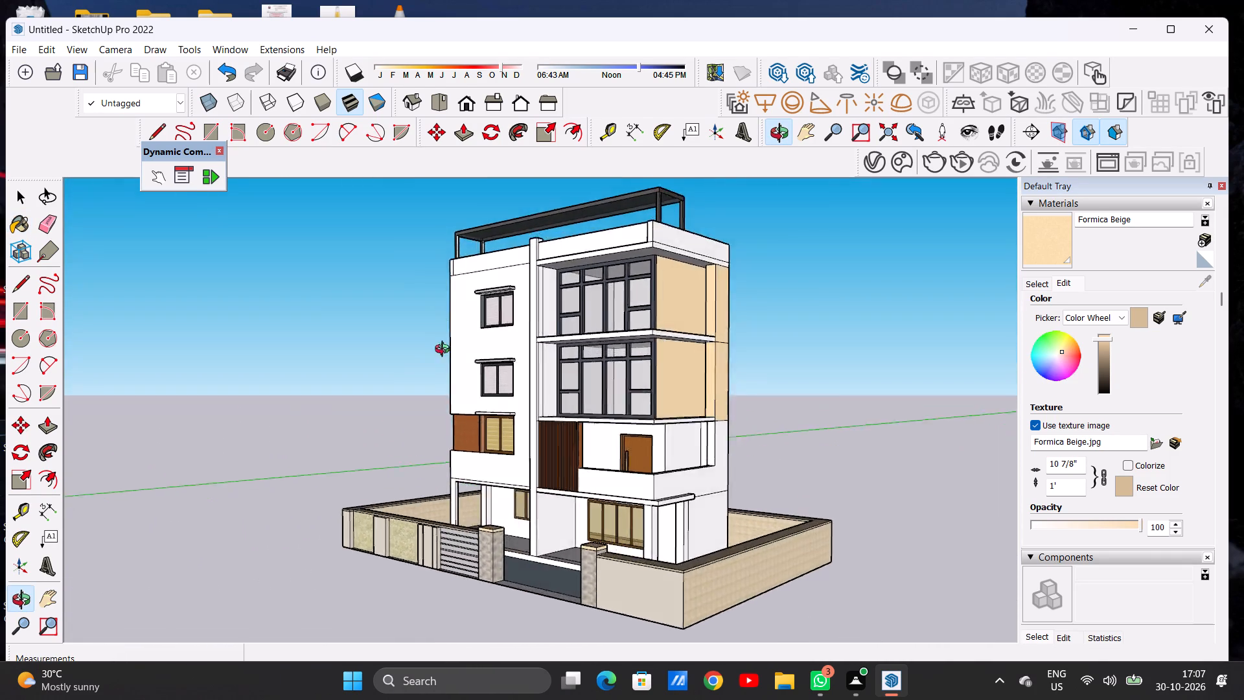
pyautogui.moveTo(445, 351); pyautogui.dragTo(632, 340, button='middle')
pyautogui.scroll(-7, 514, 333)
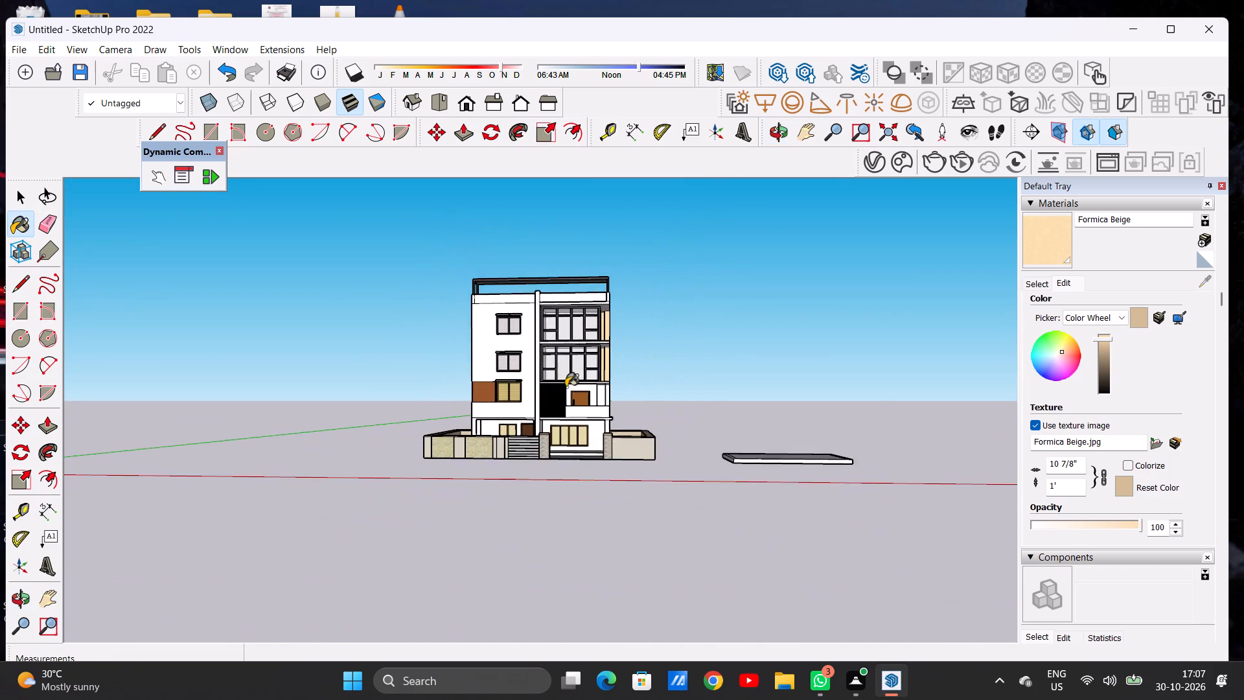
pyautogui.moveTo(568, 393); pyautogui.dragTo(566, 429, button='middle')
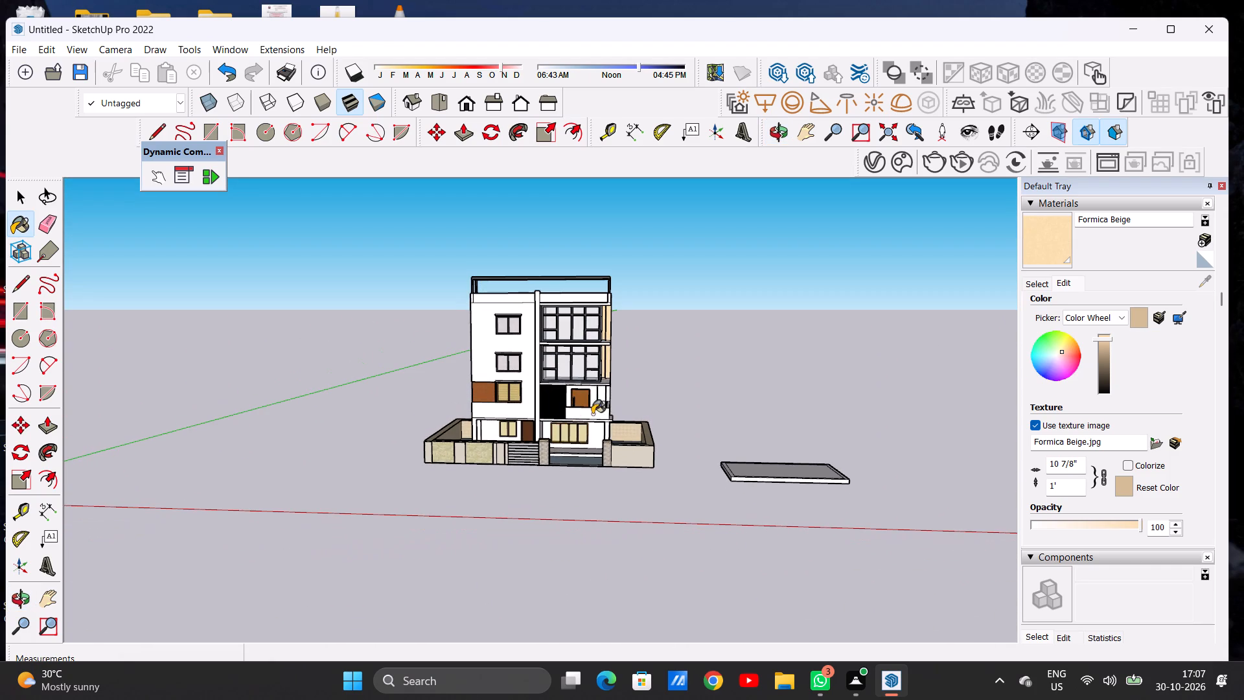
pyautogui.scroll(8, 614, 367)
pyautogui.scroll(-1, 614, 366)
pyautogui.scroll(4, 613, 366)
pyautogui.scroll(-1, 598, 374)
pyautogui.scroll(8, 598, 374)
pyautogui.moveTo(575, 380); pyautogui.dragTo(506, 394, button='middle')
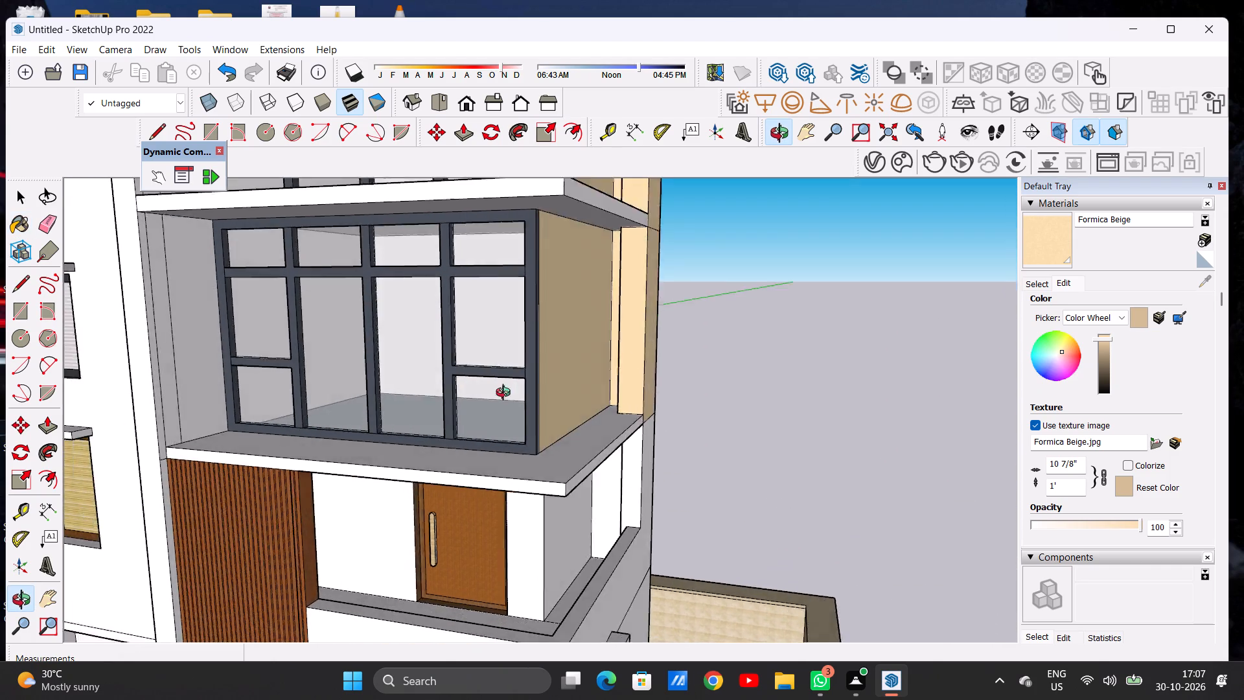
pyautogui.moveTo(506, 394); pyautogui.dragTo(589, 310, button='middle')
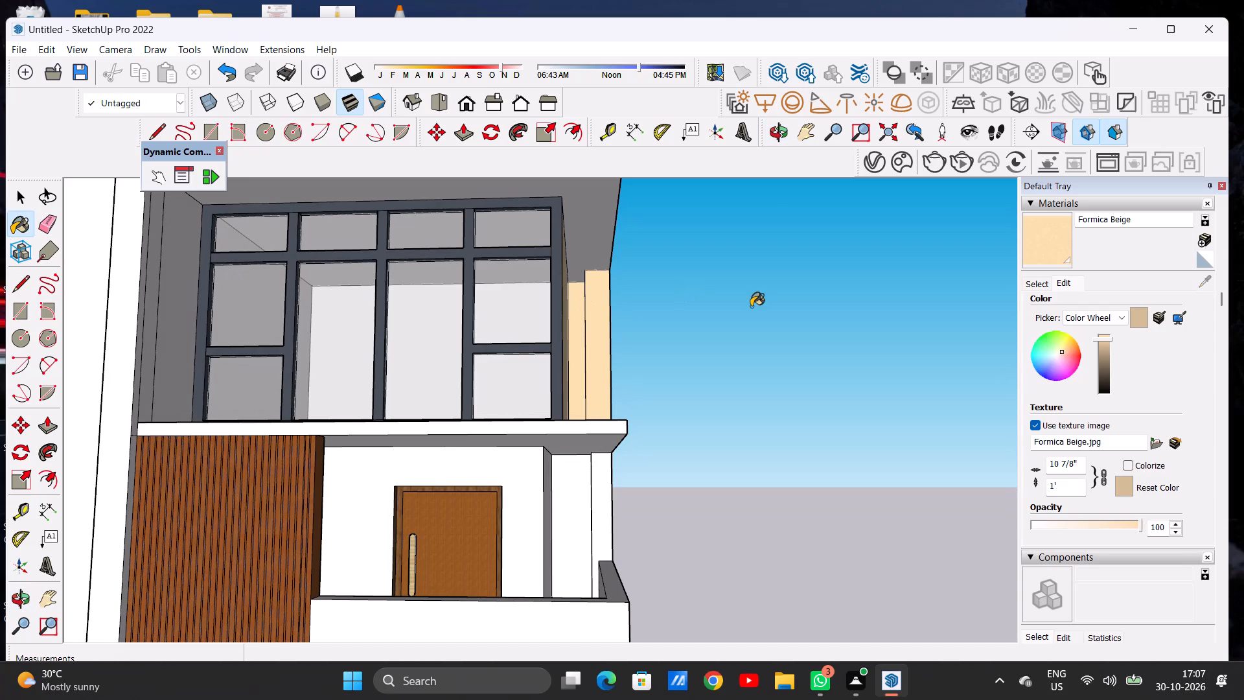
# Paint the rear wall strip at the far end of the wooden-door balcony with Formica Beige.
pyautogui.scroll(-8, 562, 255)
pyautogui.moveTo(610, 276); pyautogui.dragTo(527, 289, button='middle')
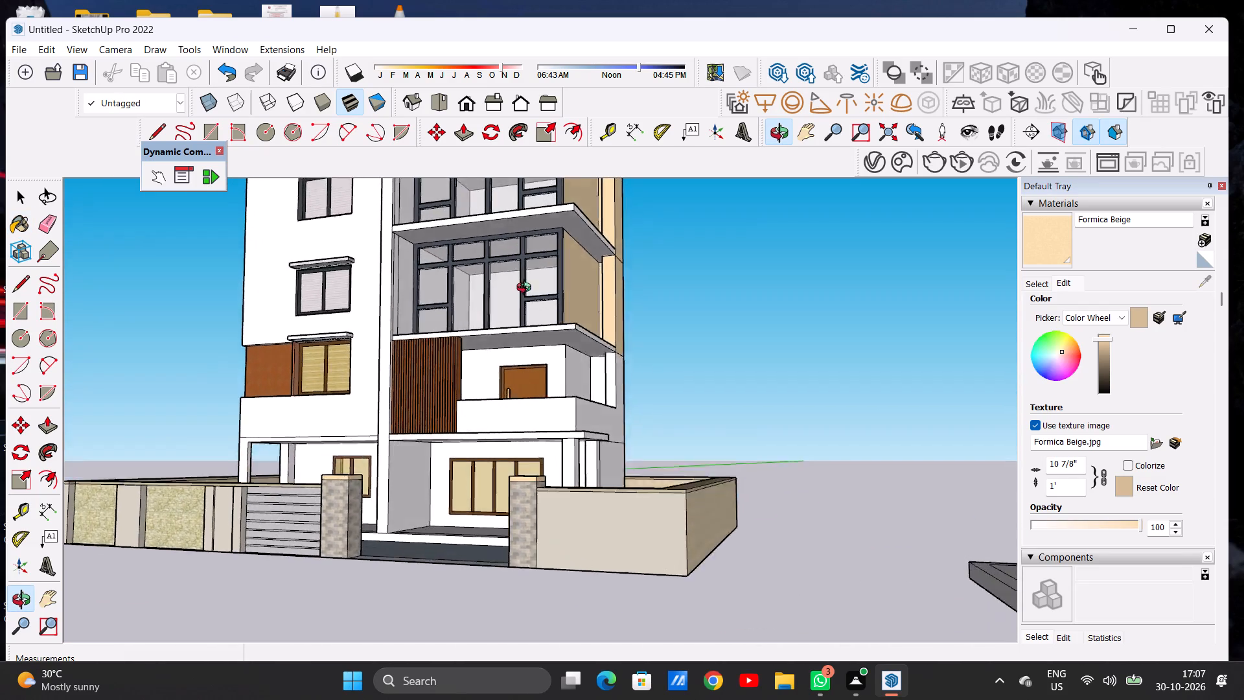
pyautogui.moveTo(527, 289); pyautogui.dragTo(593, 236, button='middle')
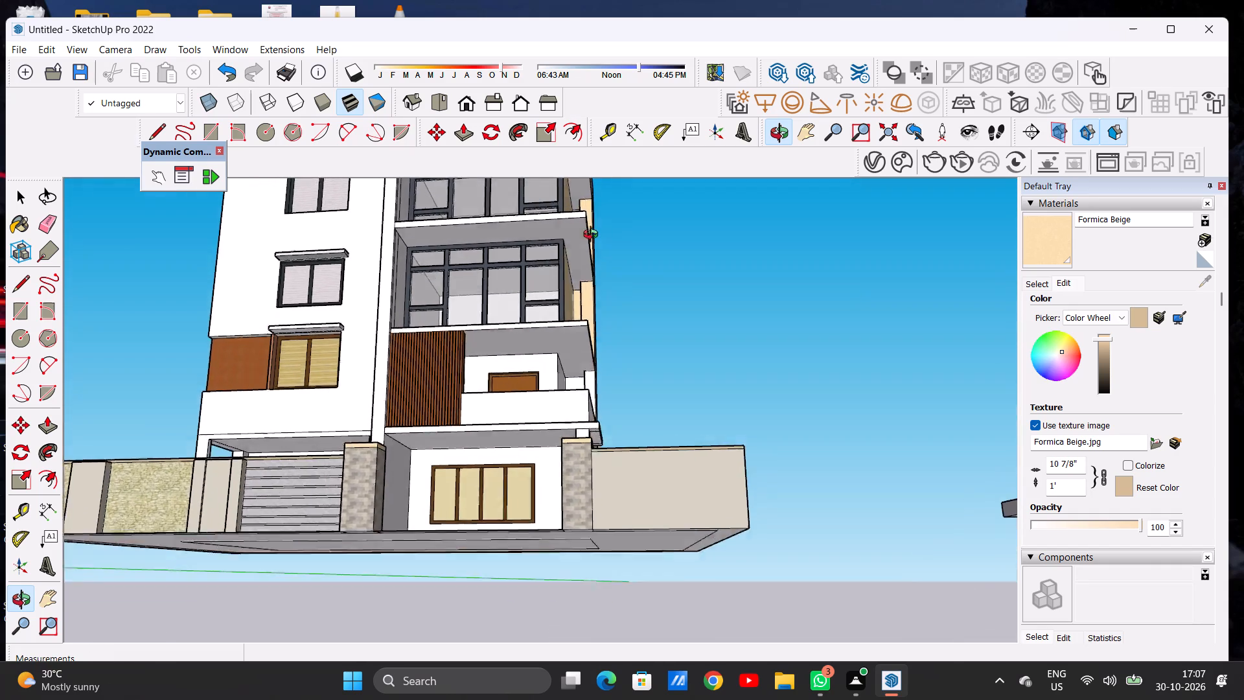
pyautogui.moveTo(593, 236); pyautogui.dragTo(605, 387, button='middle')
pyautogui.scroll(5, 570, 395)
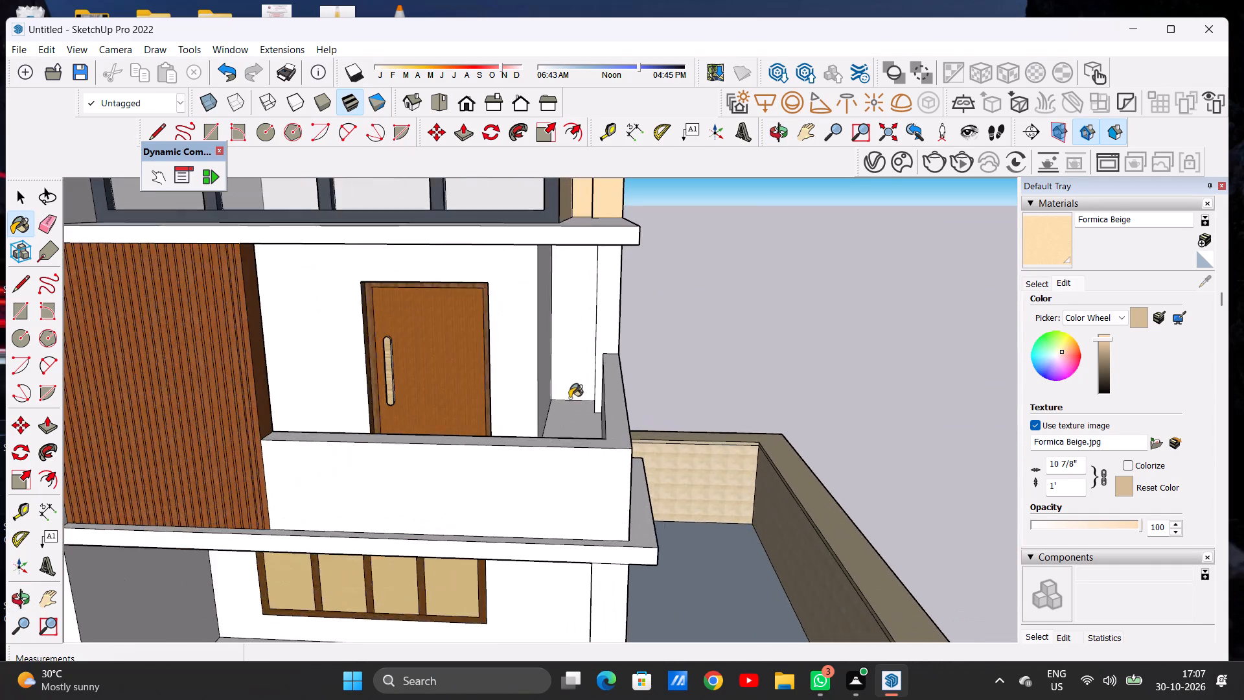
pyautogui.scroll(11, 570, 398)
pyautogui.scroll(-1, 570, 337)
pyautogui.scroll(2, 570, 337)
pyautogui.click(573, 314)
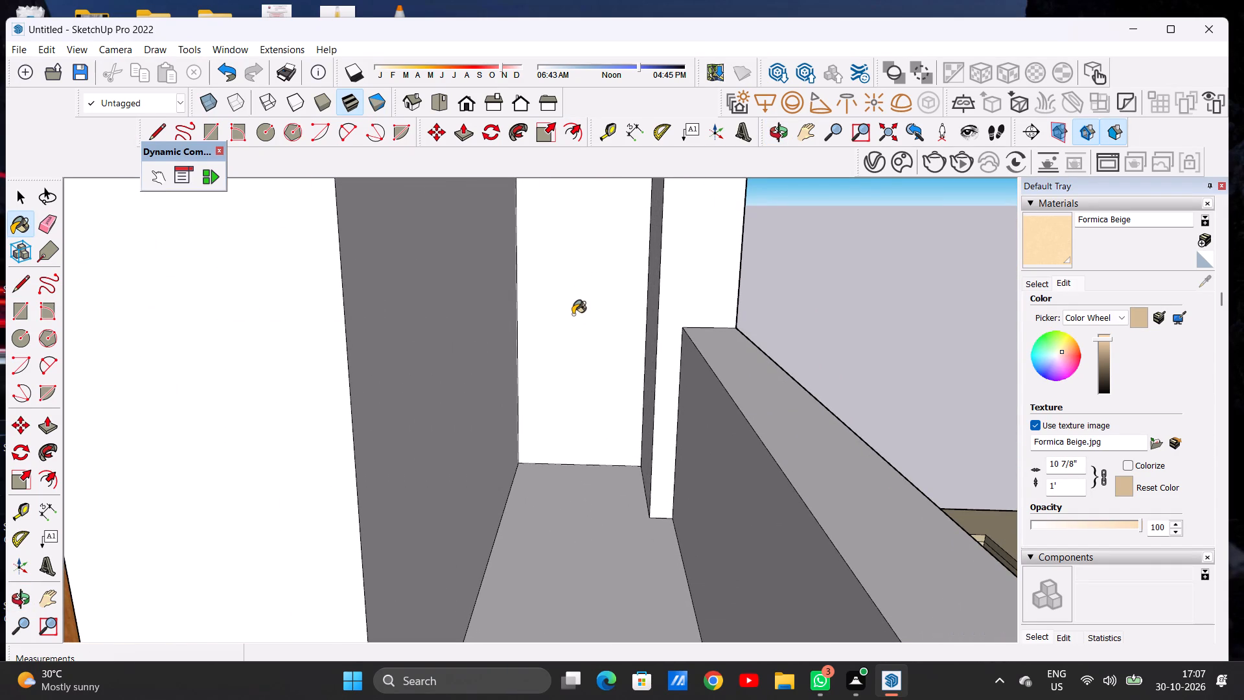
# Paint the front face of the wooden-door balcony's corner column with Formica Beige.
pyautogui.scroll(-8, 573, 355)
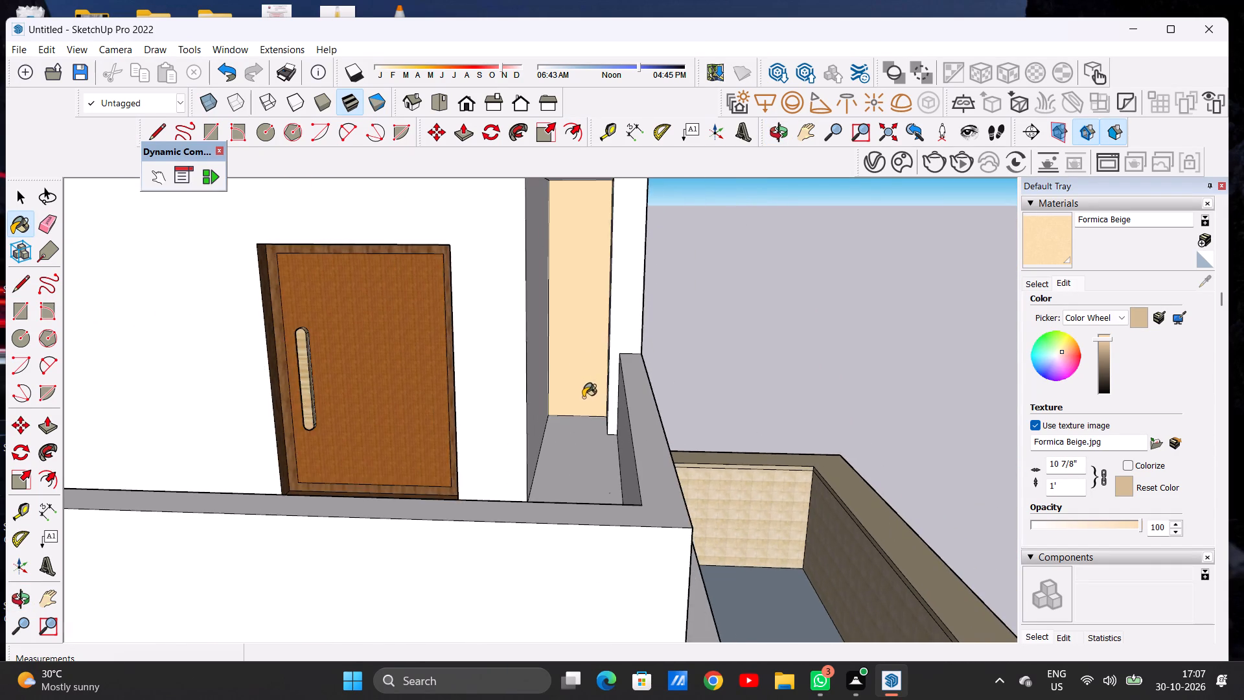
pyautogui.moveTo(583, 397); pyautogui.dragTo(582, 377, button='middle')
pyautogui.scroll(2, 608, 331)
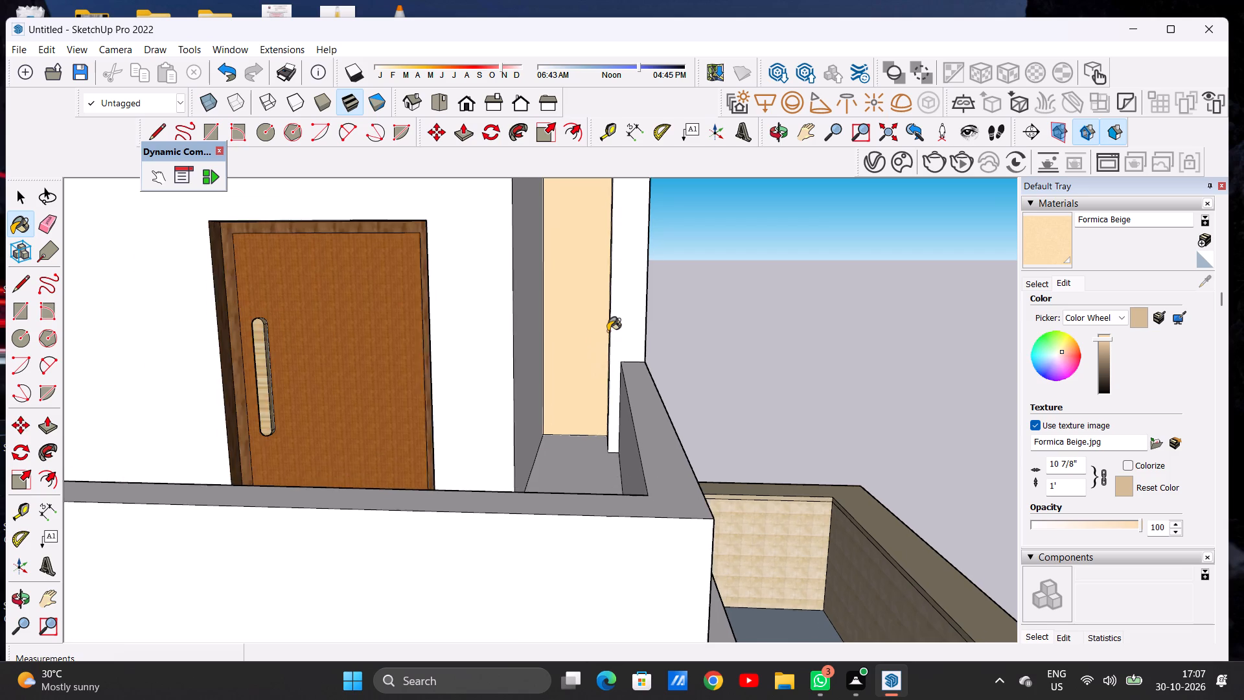
pyautogui.scroll(-1, 608, 331)
pyautogui.scroll(1, 608, 331)
pyautogui.scroll(-1, 608, 331)
pyautogui.scroll(1, 608, 331)
pyautogui.click(627, 303)
# Draw a vertical line on the outer side wall from the balcony opening's lower column corner down to the floor line.
pyautogui.moveTo(635, 304); pyautogui.dragTo(466, 314, button='middle')
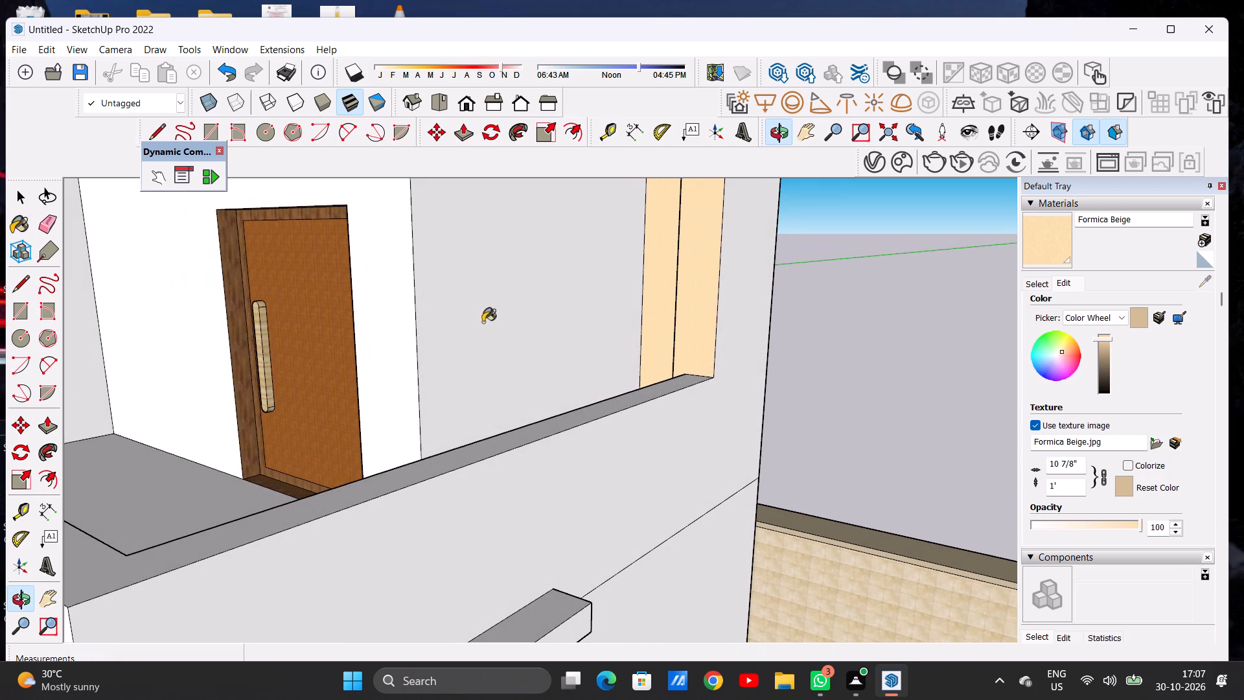
pyautogui.scroll(-13, 597, 334)
pyautogui.moveTo(569, 344); pyautogui.dragTo(478, 332, button='middle')
pyautogui.scroll(7, 653, 364)
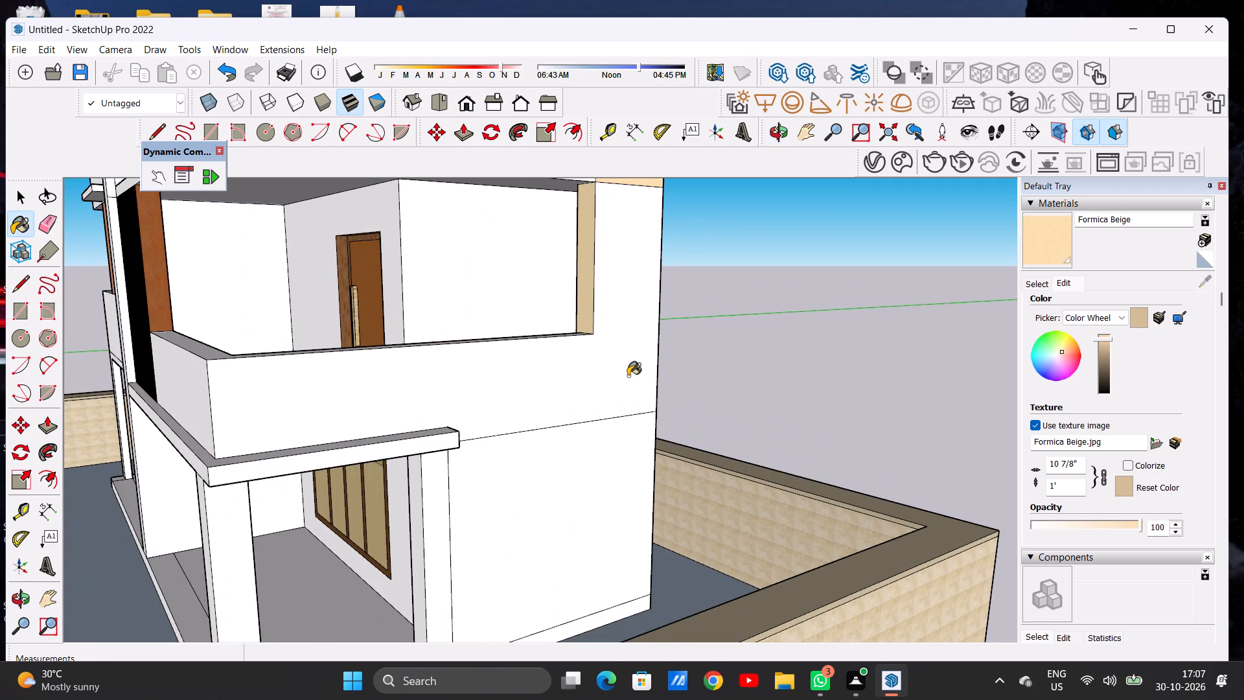
pyautogui.press('l')
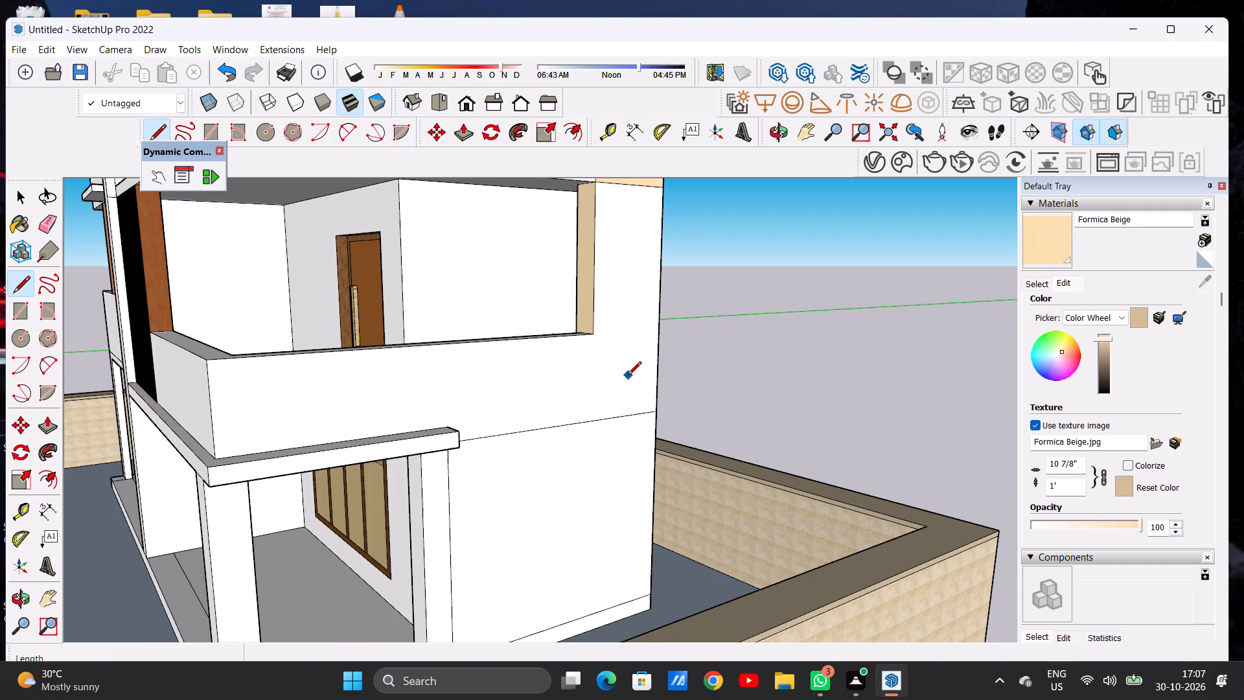
pyautogui.scroll(5, 628, 376)
pyautogui.click(570, 300)
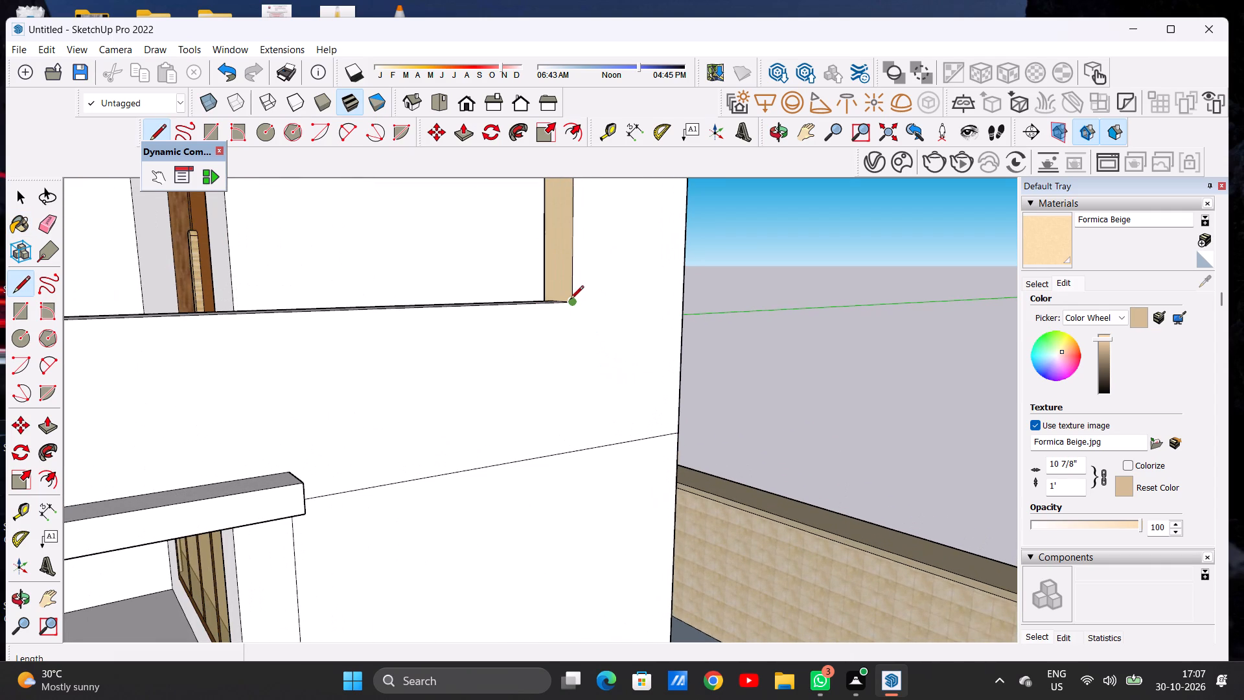
pyautogui.click(571, 450)
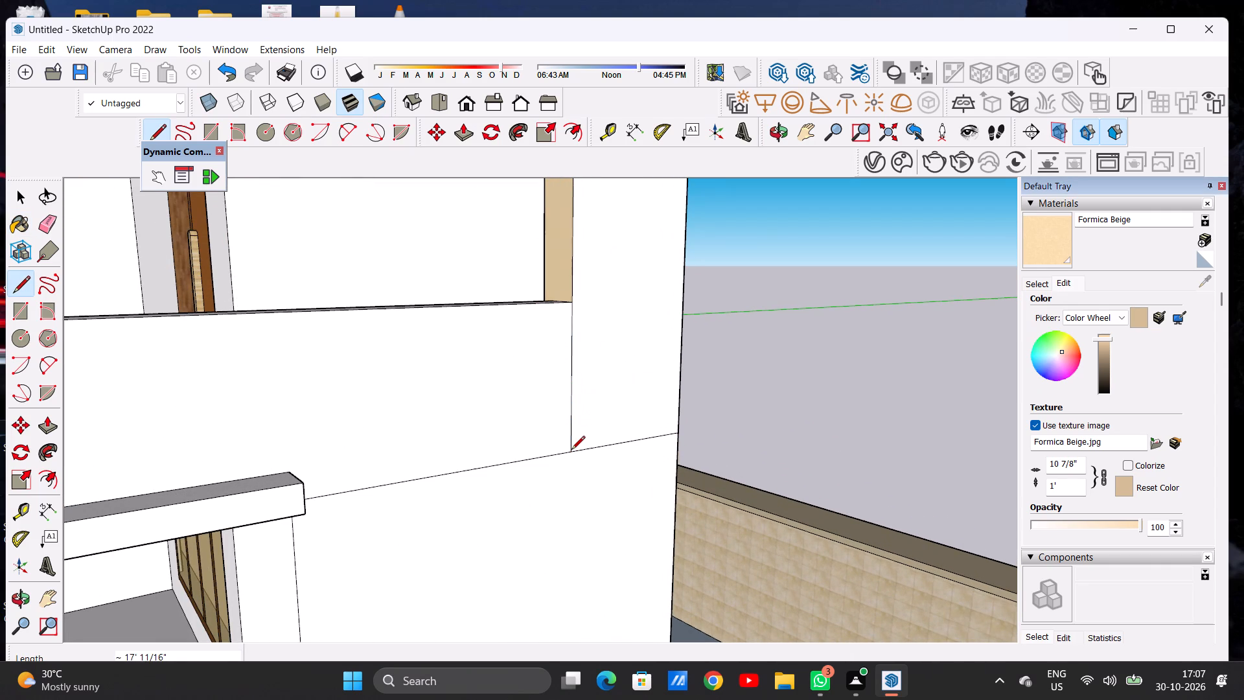
pyautogui.press('space')
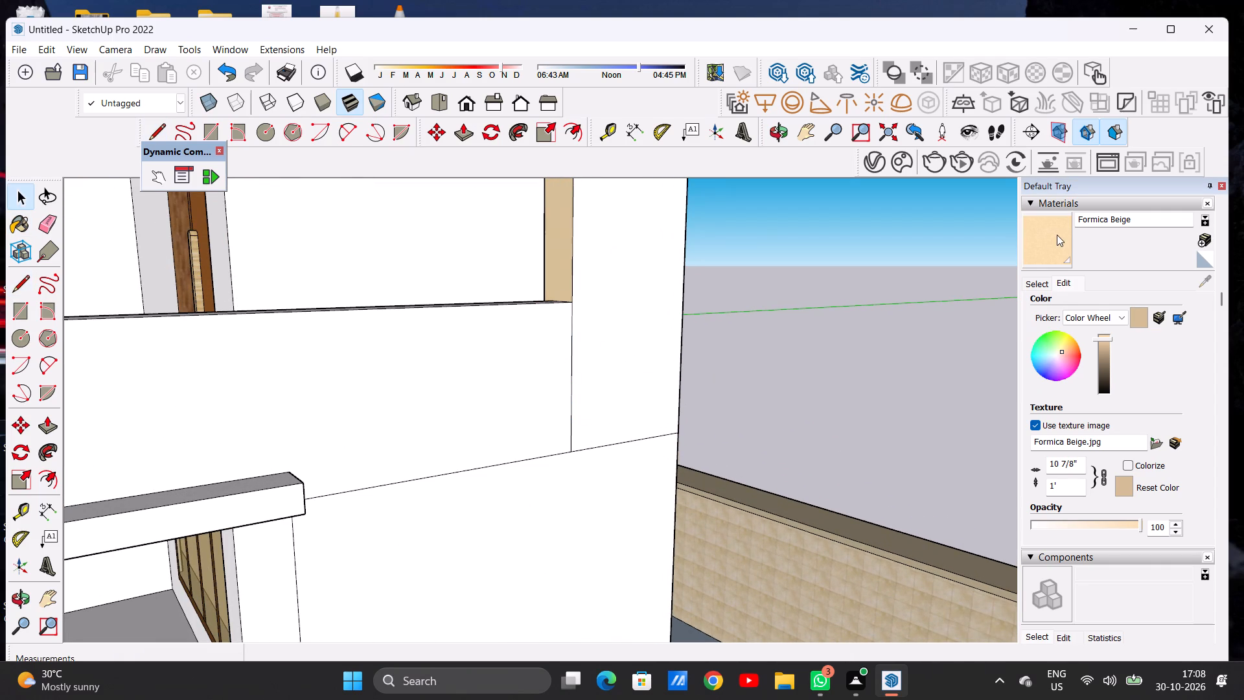
# Paint the outer side face of the wooden-door balcony's corner column with Formica Beige.
pyautogui.click(1055, 235)
pyautogui.click(614, 315)
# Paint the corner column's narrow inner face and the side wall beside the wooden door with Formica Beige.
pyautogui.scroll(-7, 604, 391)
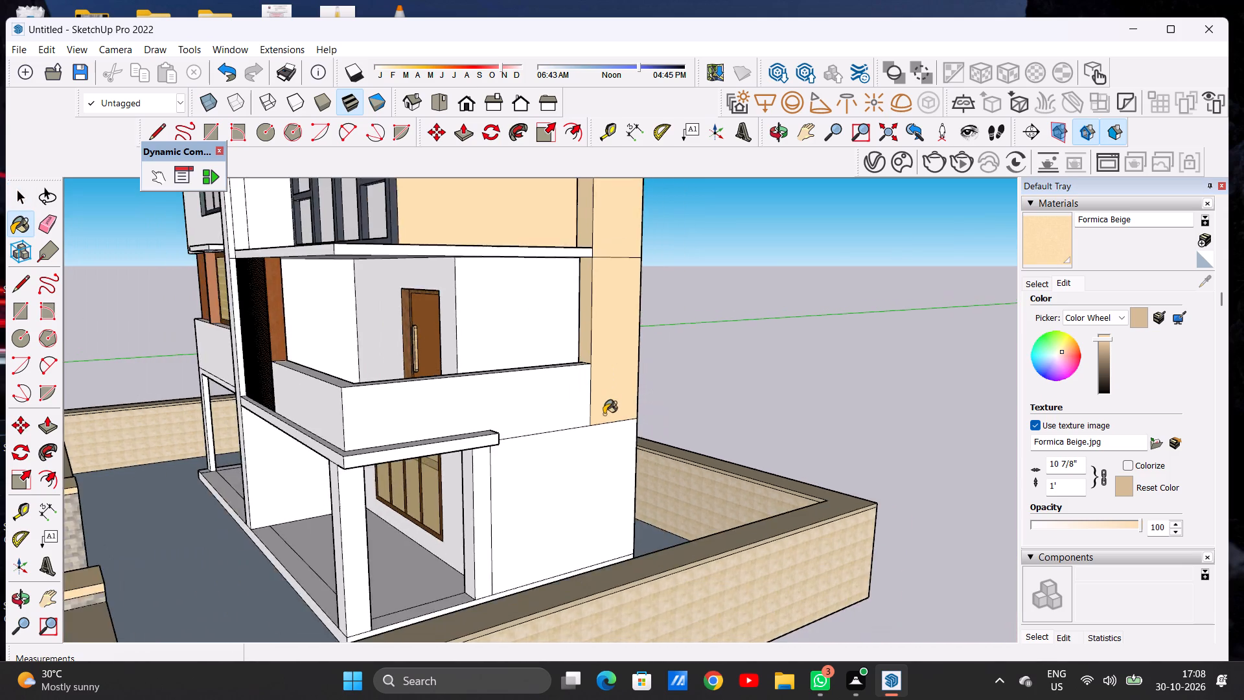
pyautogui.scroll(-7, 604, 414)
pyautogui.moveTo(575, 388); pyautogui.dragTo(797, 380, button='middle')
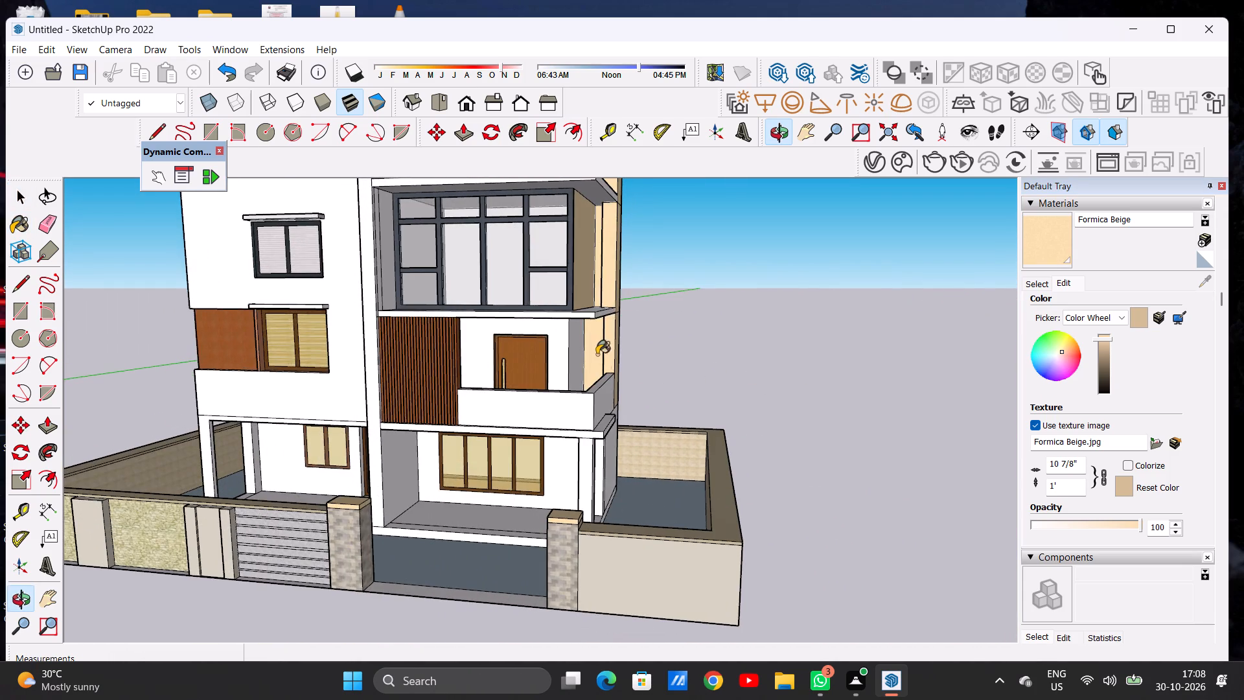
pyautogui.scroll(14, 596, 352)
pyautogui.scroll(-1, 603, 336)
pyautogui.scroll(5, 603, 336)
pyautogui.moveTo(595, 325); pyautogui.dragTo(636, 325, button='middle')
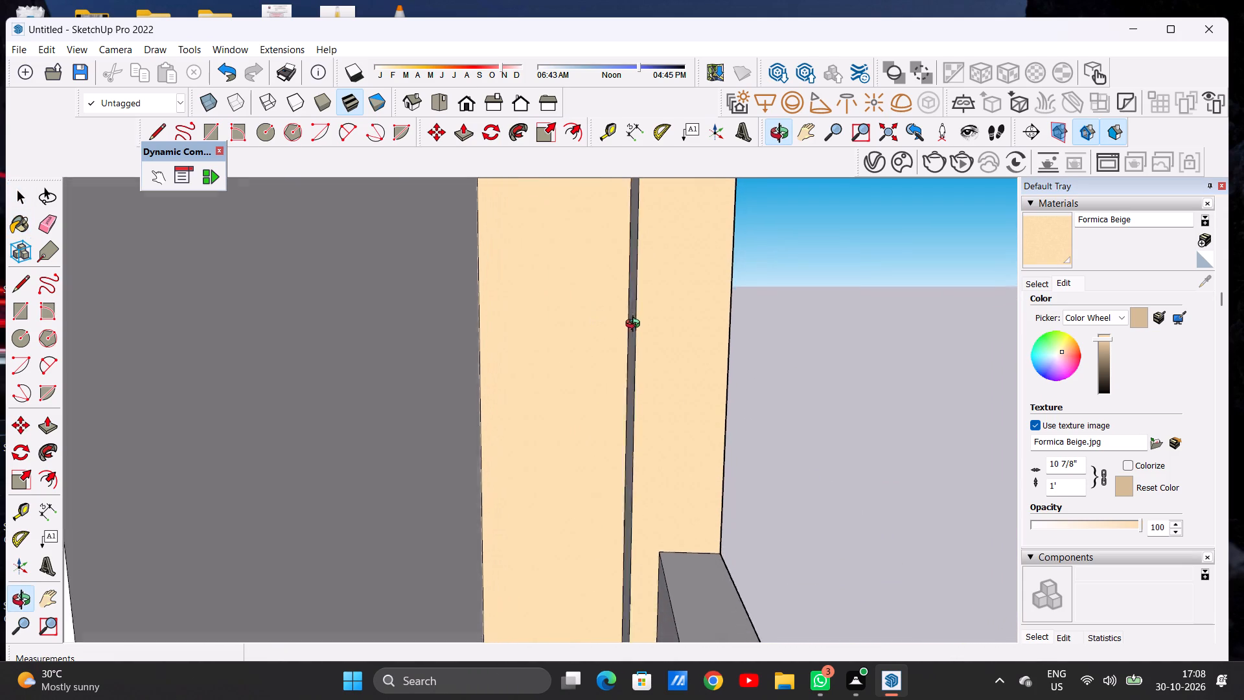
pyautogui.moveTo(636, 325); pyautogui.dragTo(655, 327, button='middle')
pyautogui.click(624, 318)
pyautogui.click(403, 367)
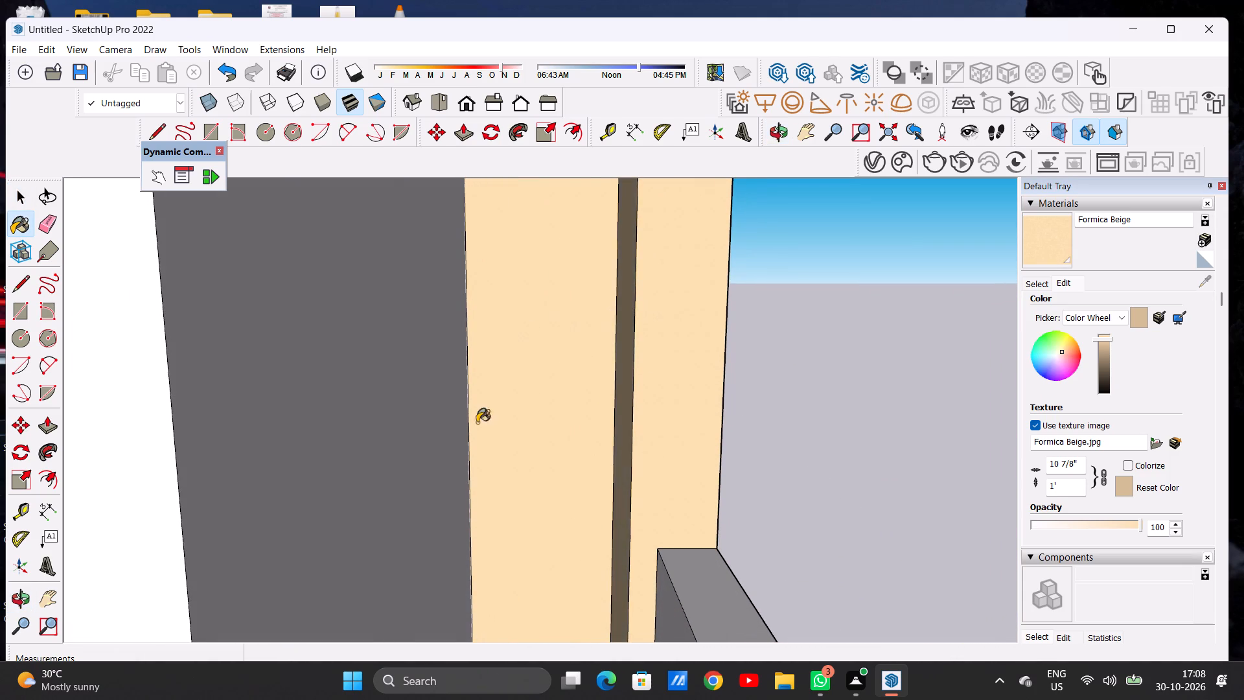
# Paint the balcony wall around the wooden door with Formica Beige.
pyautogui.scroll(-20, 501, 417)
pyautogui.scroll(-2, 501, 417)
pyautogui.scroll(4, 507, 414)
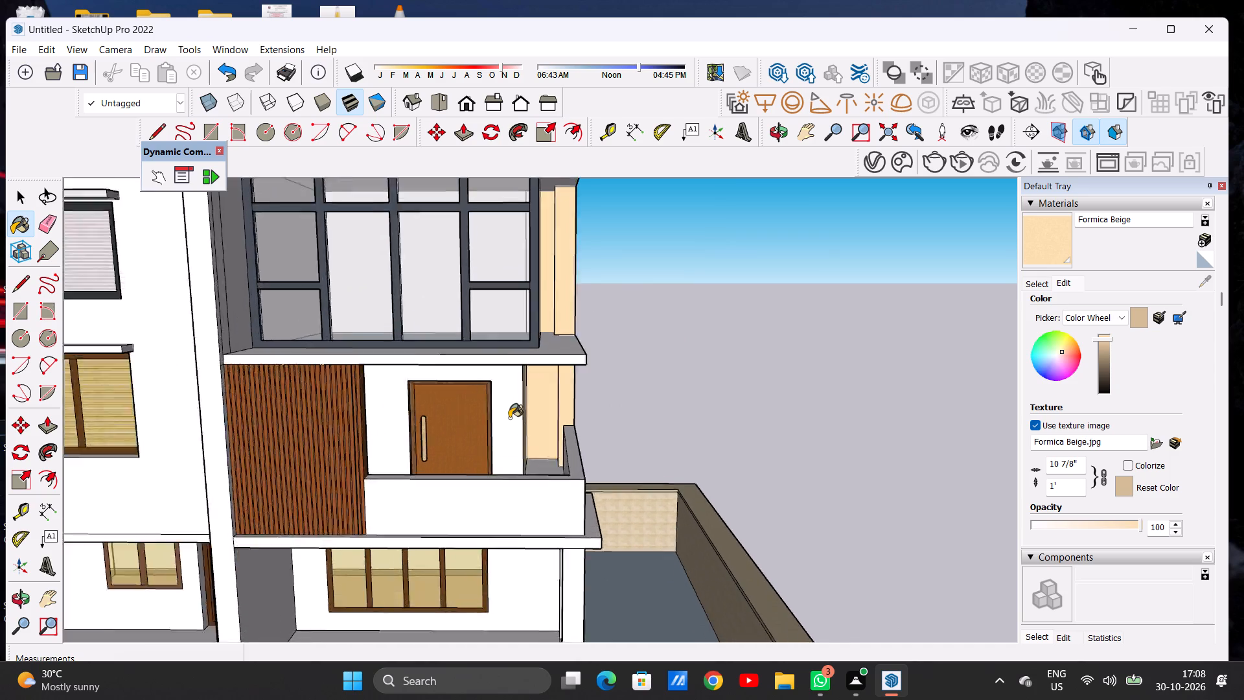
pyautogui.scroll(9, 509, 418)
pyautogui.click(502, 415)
# Review the beige balcony walls close up and the whole house from a distance, from above and from the front.
pyautogui.scroll(-15, 521, 417)
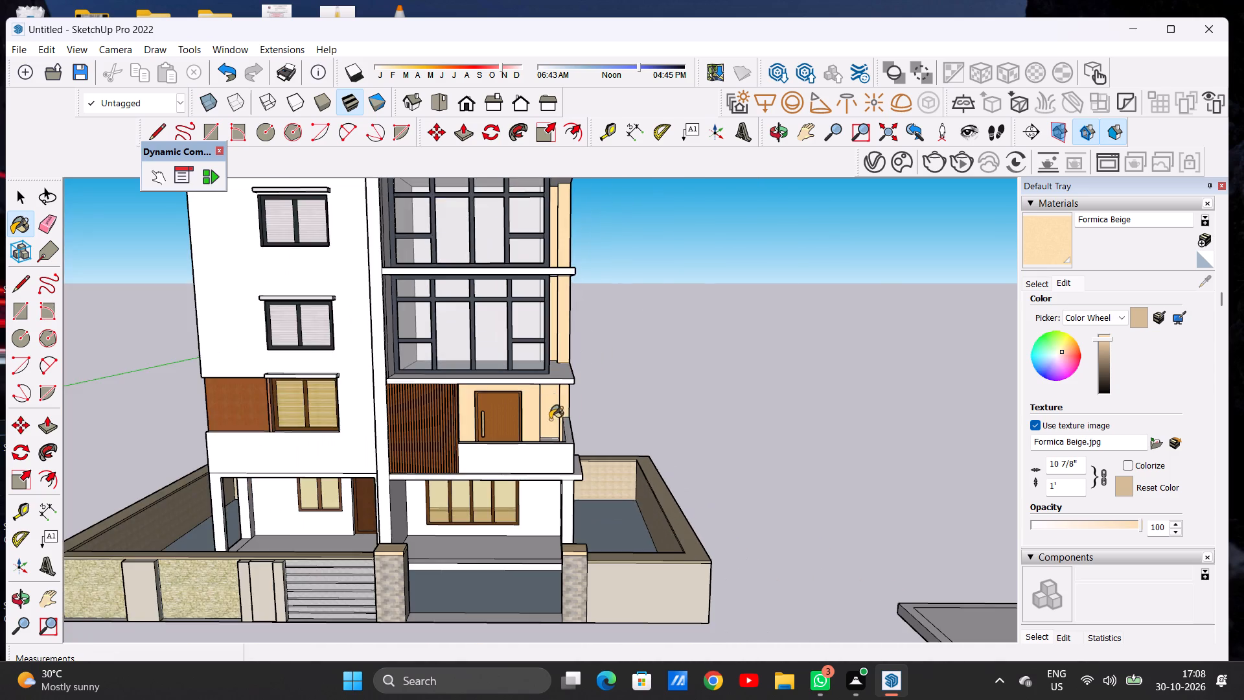
pyautogui.moveTo(549, 429); pyautogui.dragTo(544, 419, button='middle')
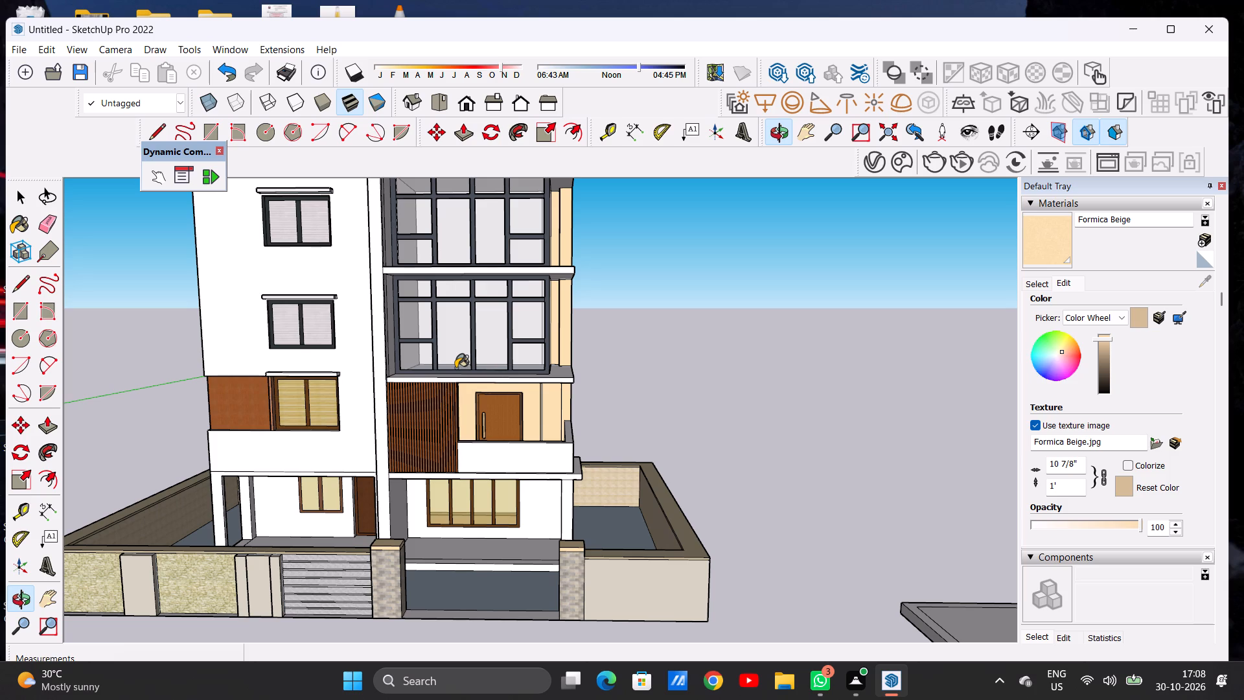
pyautogui.scroll(-13, 437, 366)
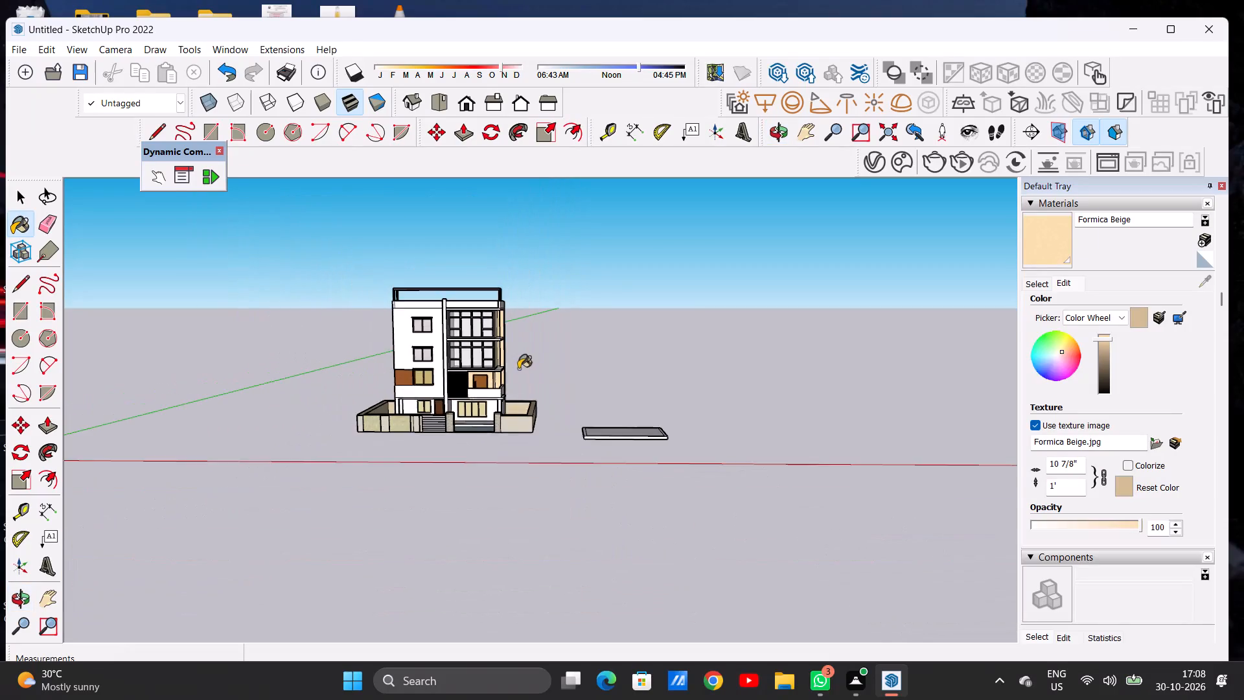
pyautogui.scroll(8, 497, 382)
pyautogui.scroll(-1, 481, 393)
pyautogui.scroll(4, 481, 393)
pyautogui.scroll(-1, 514, 376)
pyautogui.scroll(10, 514, 375)
pyautogui.scroll(-1, 494, 344)
pyautogui.scroll(12, 494, 344)
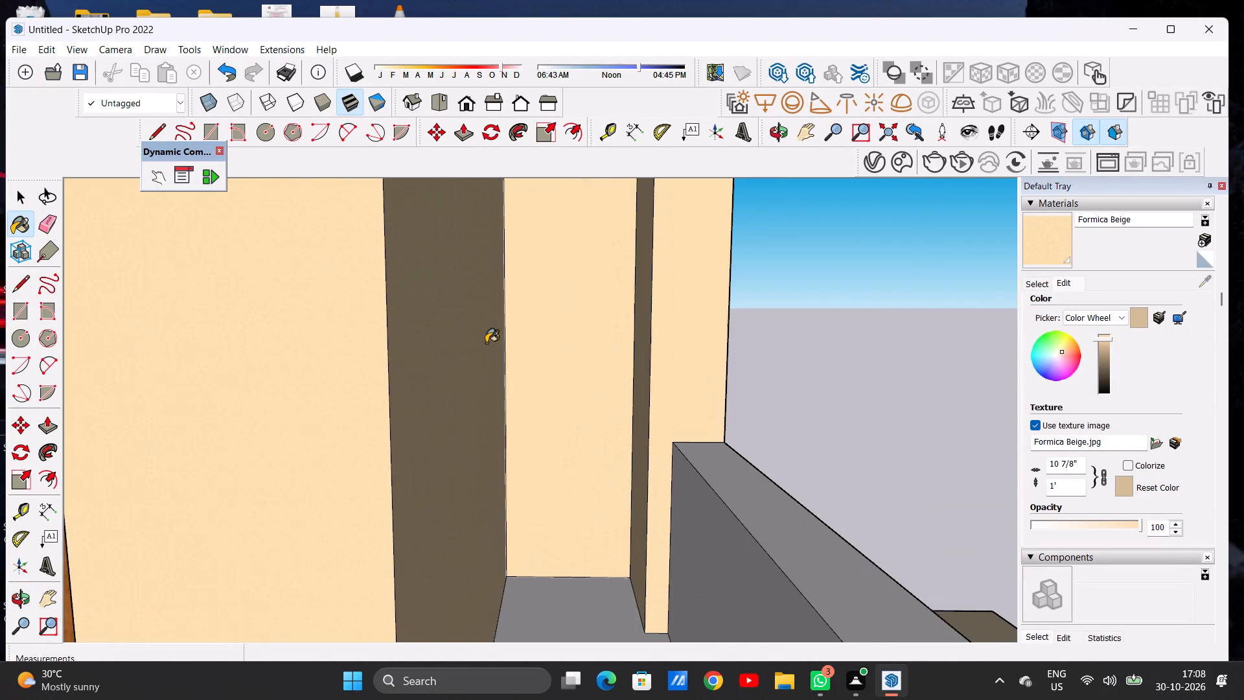
pyautogui.moveTo(570, 325); pyautogui.dragTo(578, 398, button='middle')
pyautogui.scroll(-14, 578, 399)
pyautogui.click(437, 102)
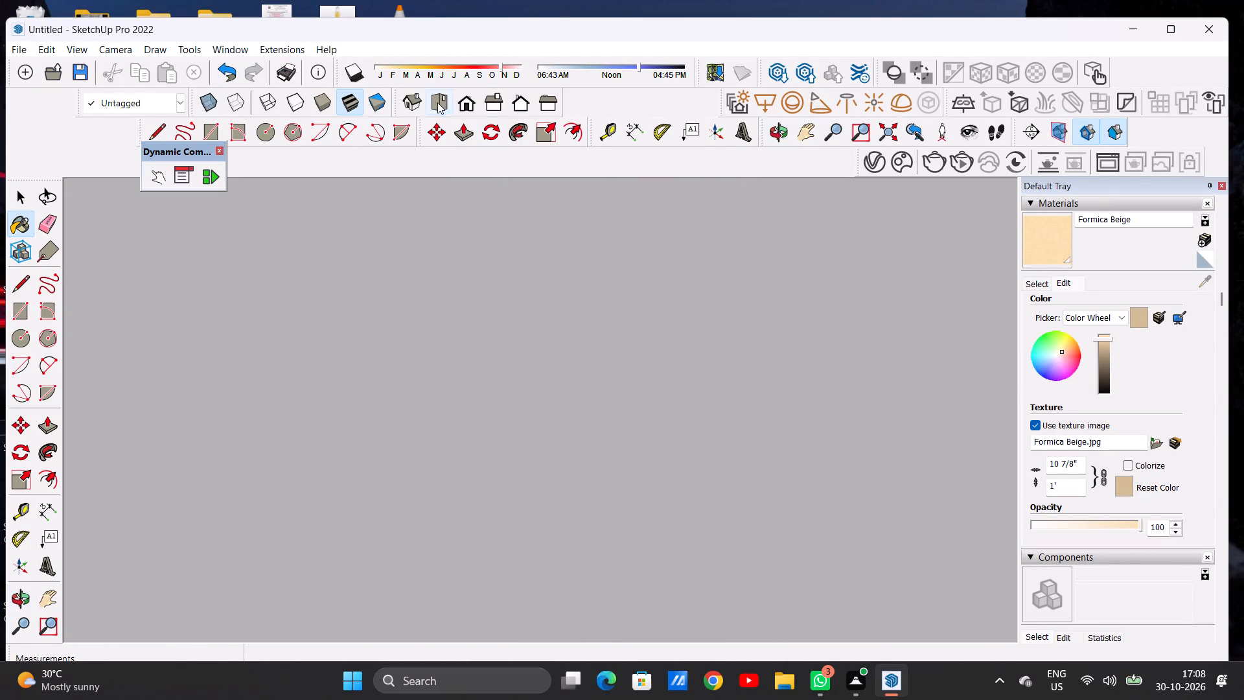
pyautogui.scroll(-20, 531, 495)
pyautogui.scroll(-8, 531, 495)
pyautogui.moveTo(587, 521); pyautogui.dragTo(589, 438, button='middle')
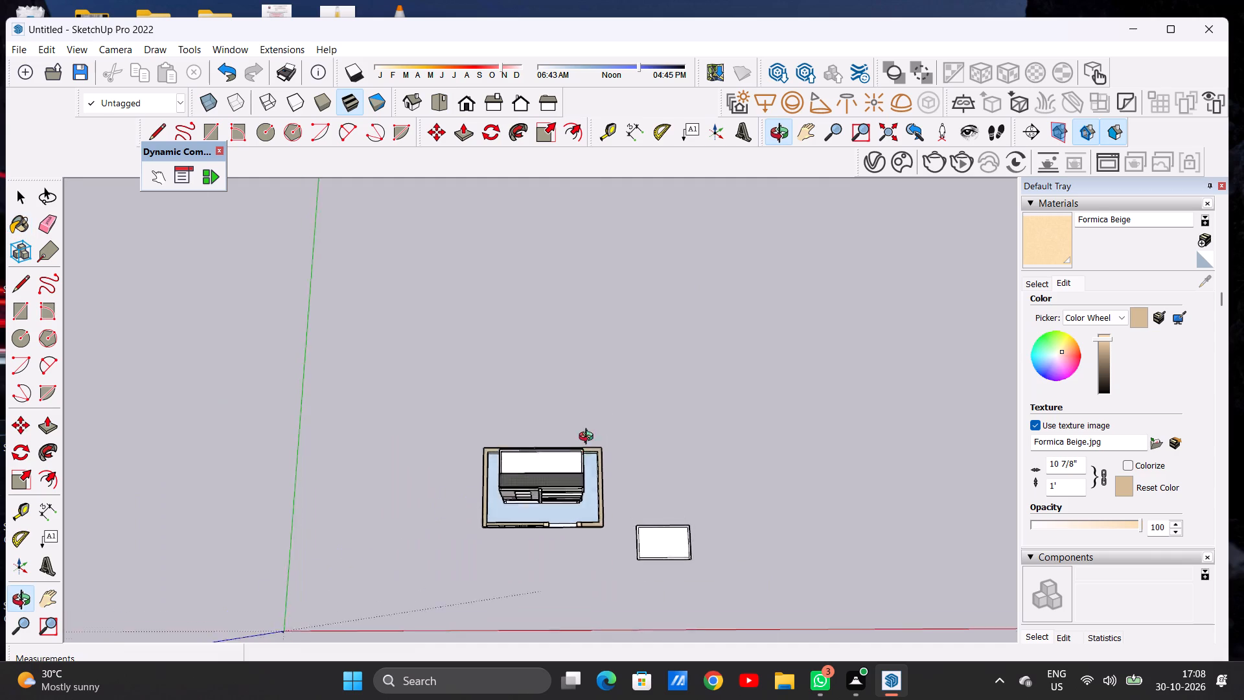
pyautogui.moveTo(589, 438); pyautogui.dragTo(592, 355, button='middle')
pyautogui.click(466, 96)
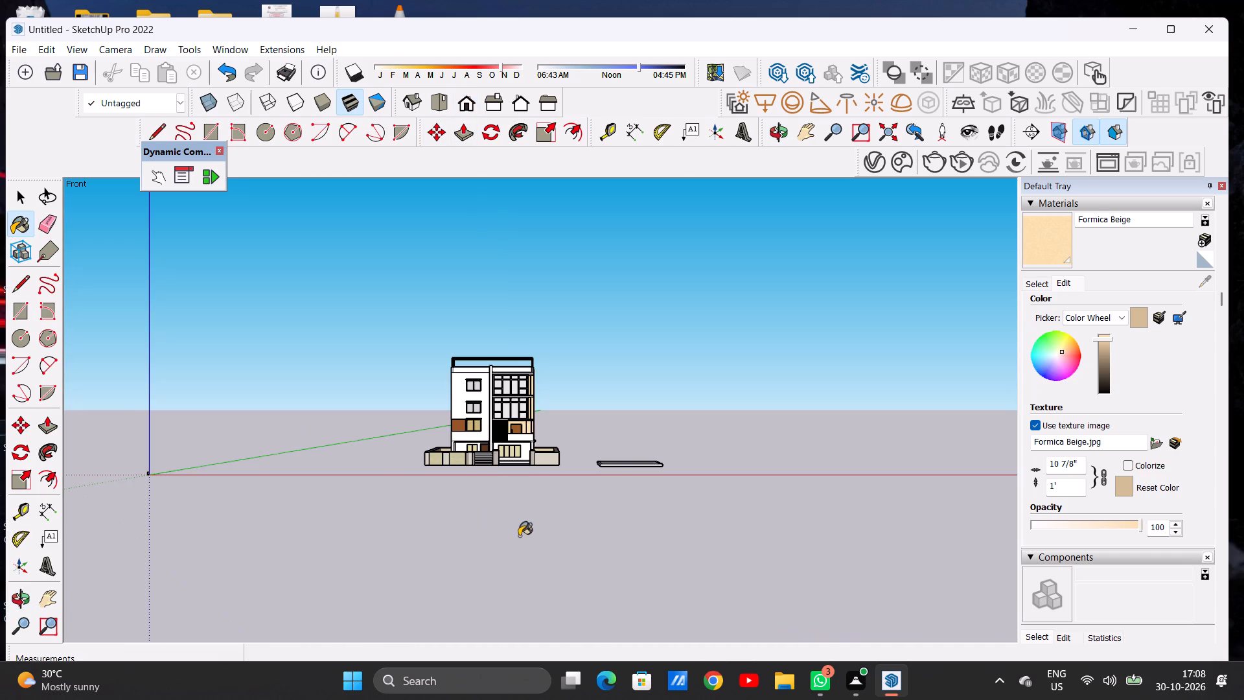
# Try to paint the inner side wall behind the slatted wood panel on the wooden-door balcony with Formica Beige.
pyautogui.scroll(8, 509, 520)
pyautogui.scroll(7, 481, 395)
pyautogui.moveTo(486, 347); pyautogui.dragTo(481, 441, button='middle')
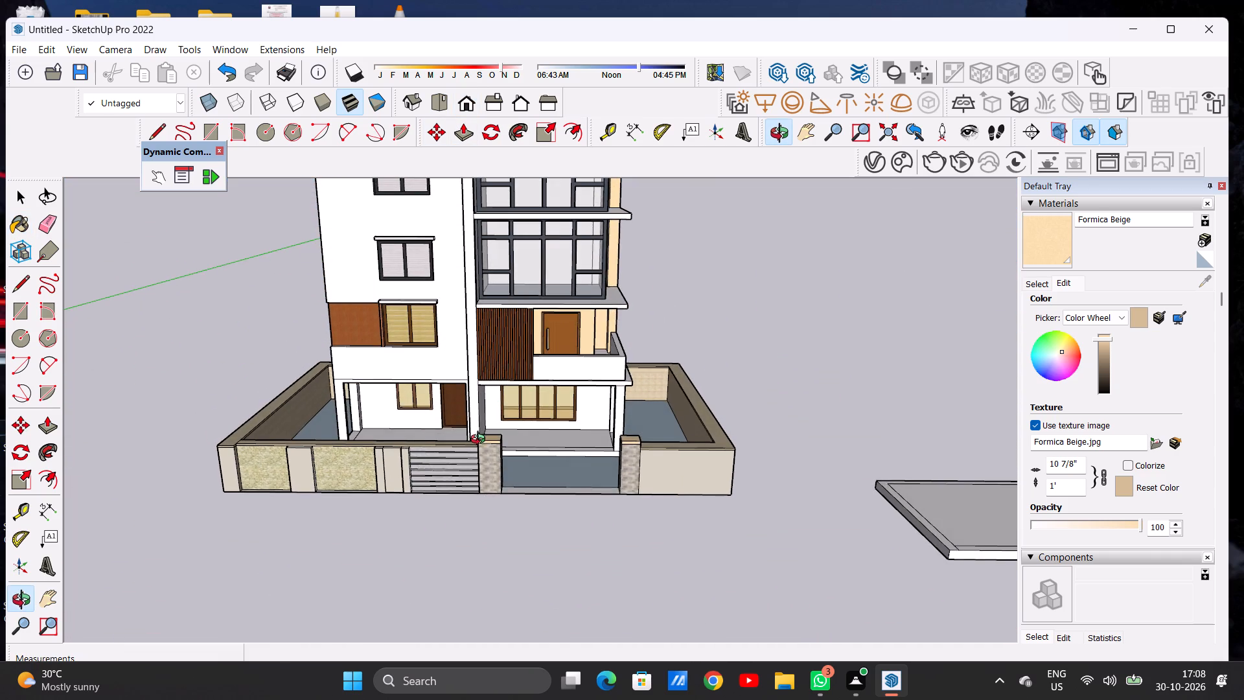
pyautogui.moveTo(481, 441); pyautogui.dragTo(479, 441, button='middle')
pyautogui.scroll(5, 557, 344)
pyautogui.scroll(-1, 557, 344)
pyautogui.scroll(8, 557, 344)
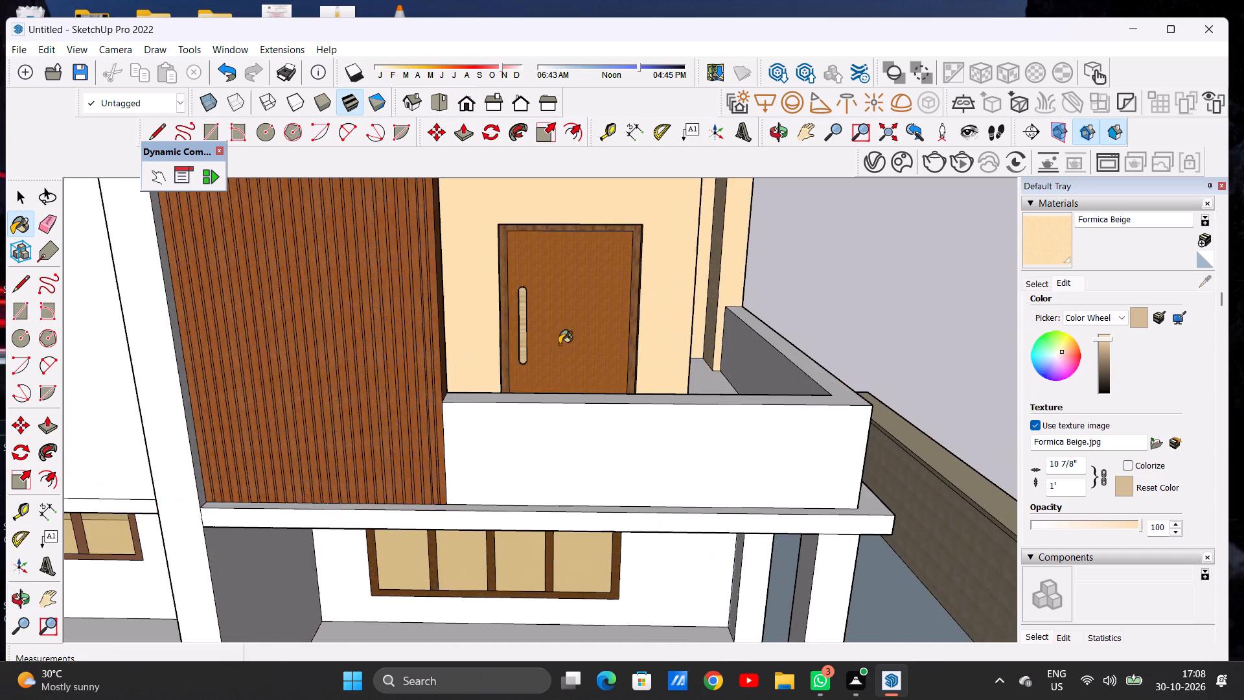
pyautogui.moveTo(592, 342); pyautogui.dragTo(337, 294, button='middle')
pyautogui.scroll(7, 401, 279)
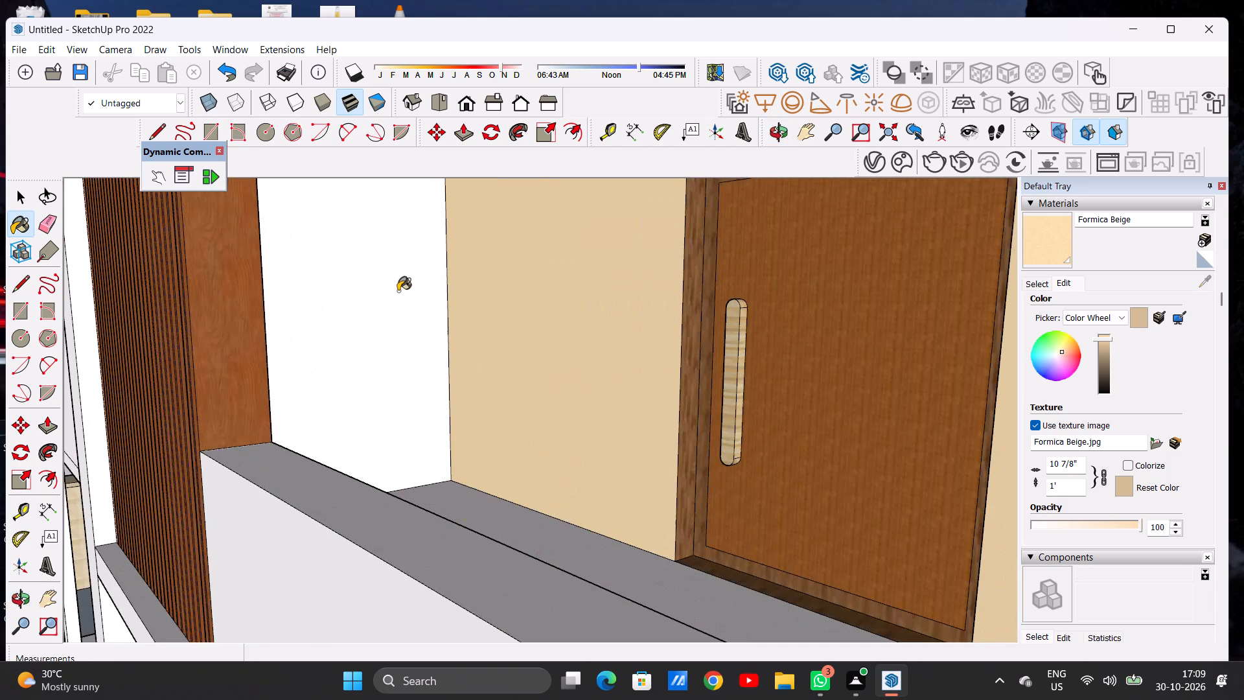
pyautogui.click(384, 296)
# Examine the beige door wall of the balcony against the rest of the front facade.
pyautogui.scroll(-14, 442, 362)
pyautogui.moveTo(466, 384); pyautogui.dragTo(689, 375, button='middle')
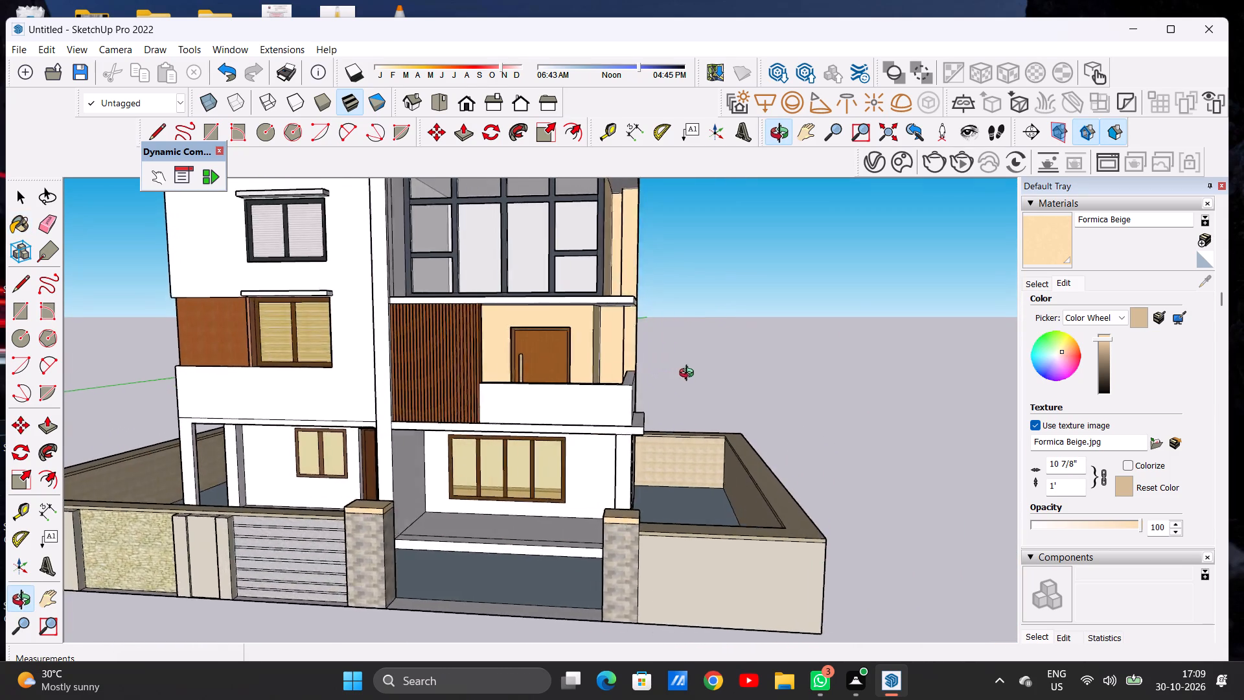
pyautogui.moveTo(689, 375); pyautogui.dragTo(717, 375, button='middle')
pyautogui.scroll(7, 549, 378)
pyautogui.scroll(-14, 549, 379)
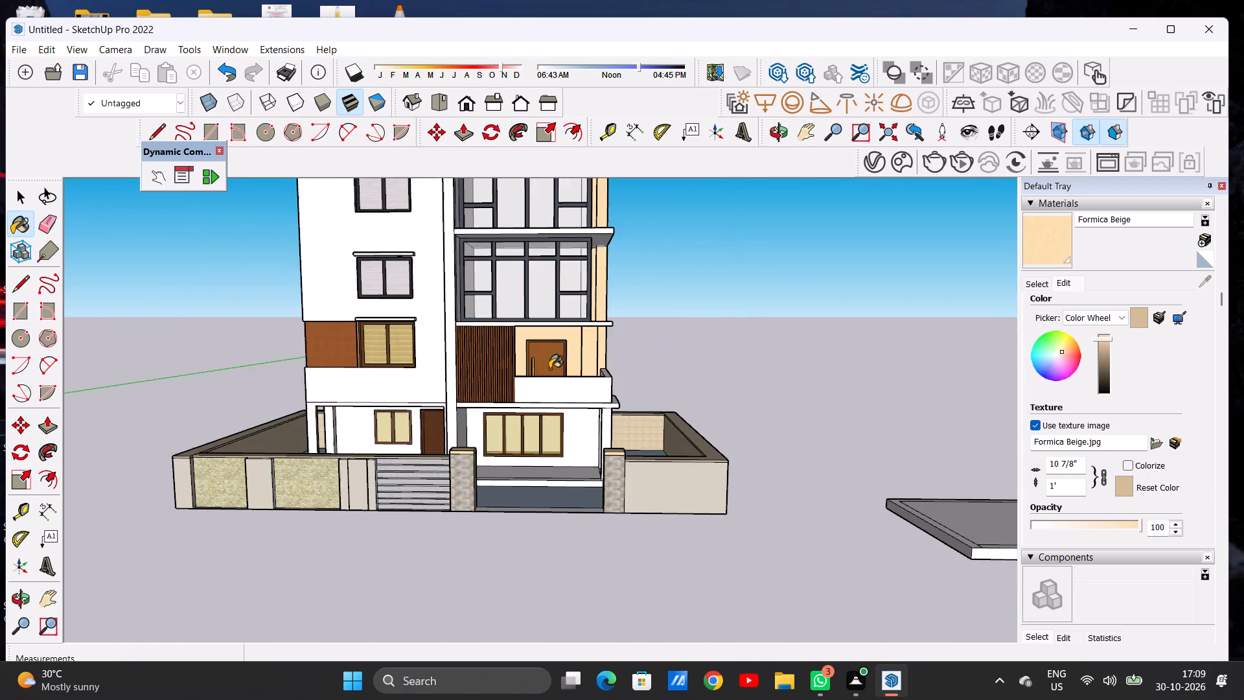
pyautogui.scroll(-4, 550, 378)
pyautogui.scroll(1, 569, 349)
pyautogui.scroll(-1, 569, 349)
pyautogui.scroll(8, 569, 349)
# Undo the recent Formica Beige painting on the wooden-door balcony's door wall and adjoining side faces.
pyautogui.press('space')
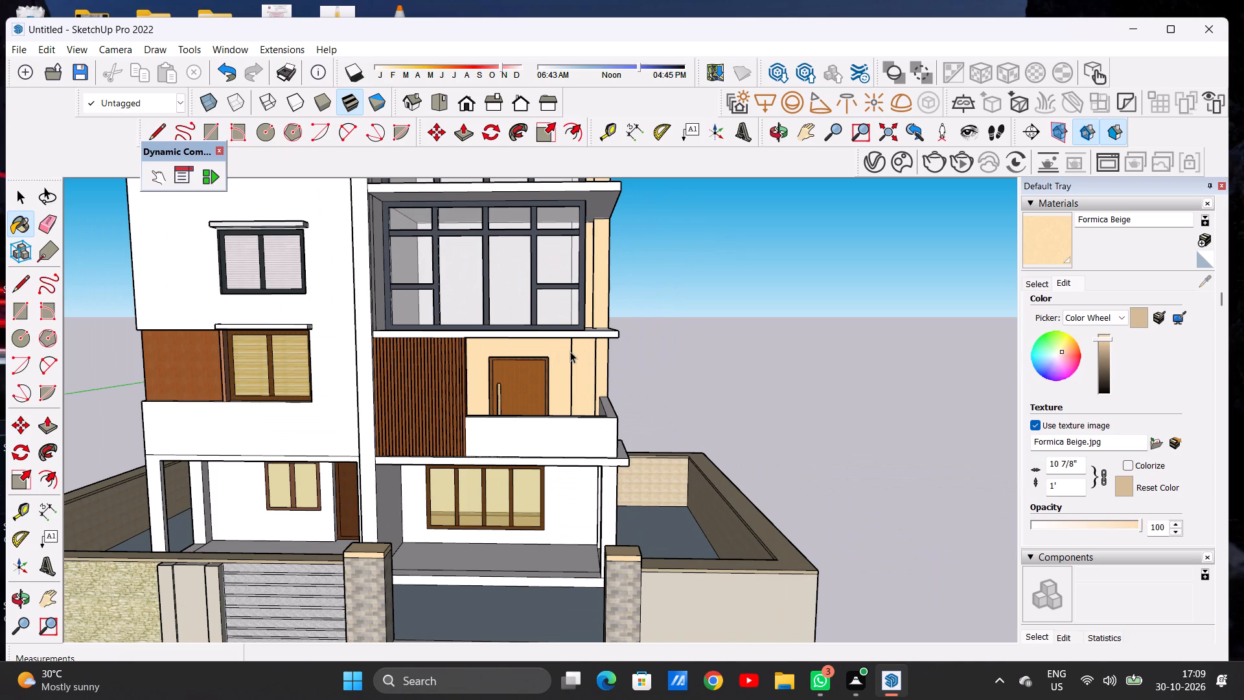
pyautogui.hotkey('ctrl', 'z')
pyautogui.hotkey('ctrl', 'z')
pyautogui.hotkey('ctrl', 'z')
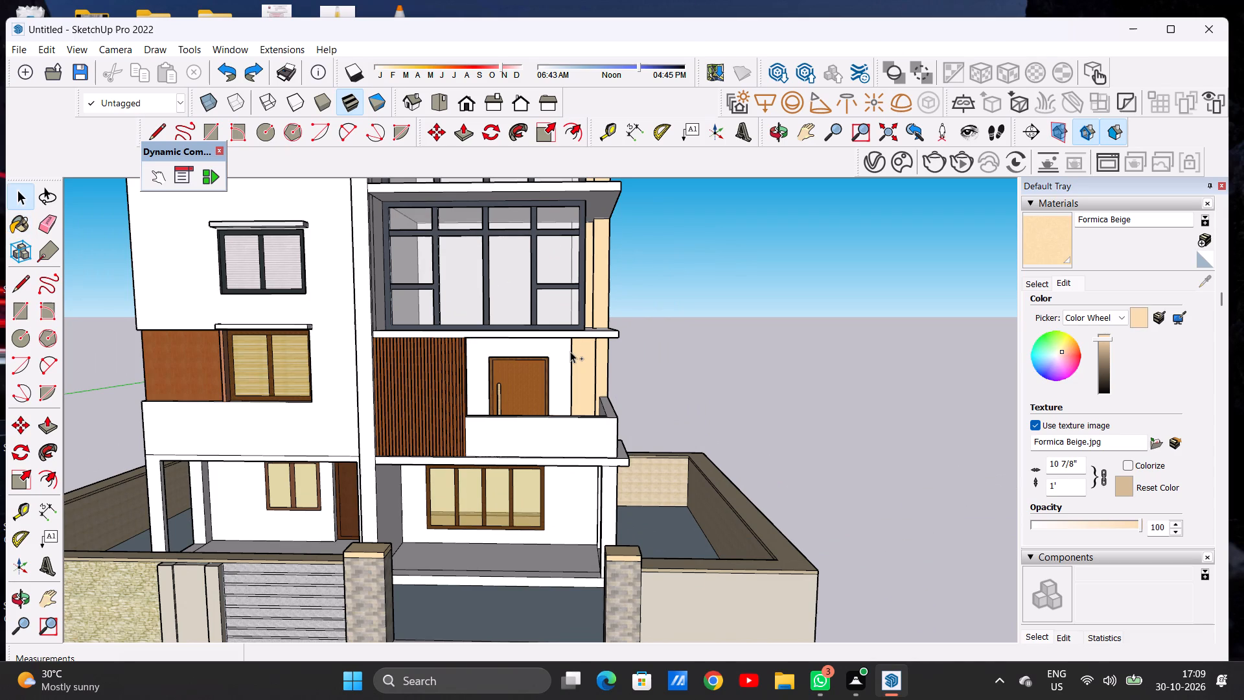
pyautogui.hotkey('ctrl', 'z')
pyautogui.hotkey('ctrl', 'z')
# Inspect the facade colors around the wooden-door balcony from the side and the front.
pyautogui.moveTo(589, 354); pyautogui.dragTo(477, 392, button='middle')
pyautogui.scroll(-5, 626, 389)
pyautogui.moveTo(641, 391); pyautogui.dragTo(516, 368, button='middle')
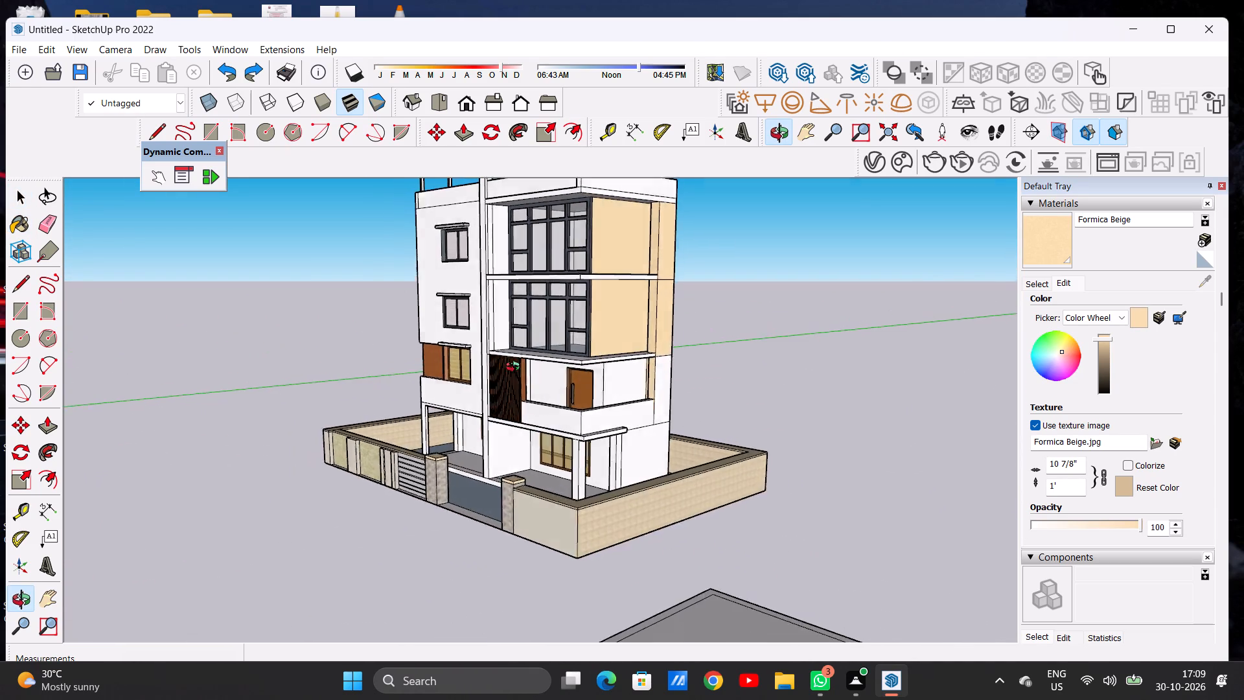
pyautogui.moveTo(516, 368); pyautogui.dragTo(653, 374, button='middle')
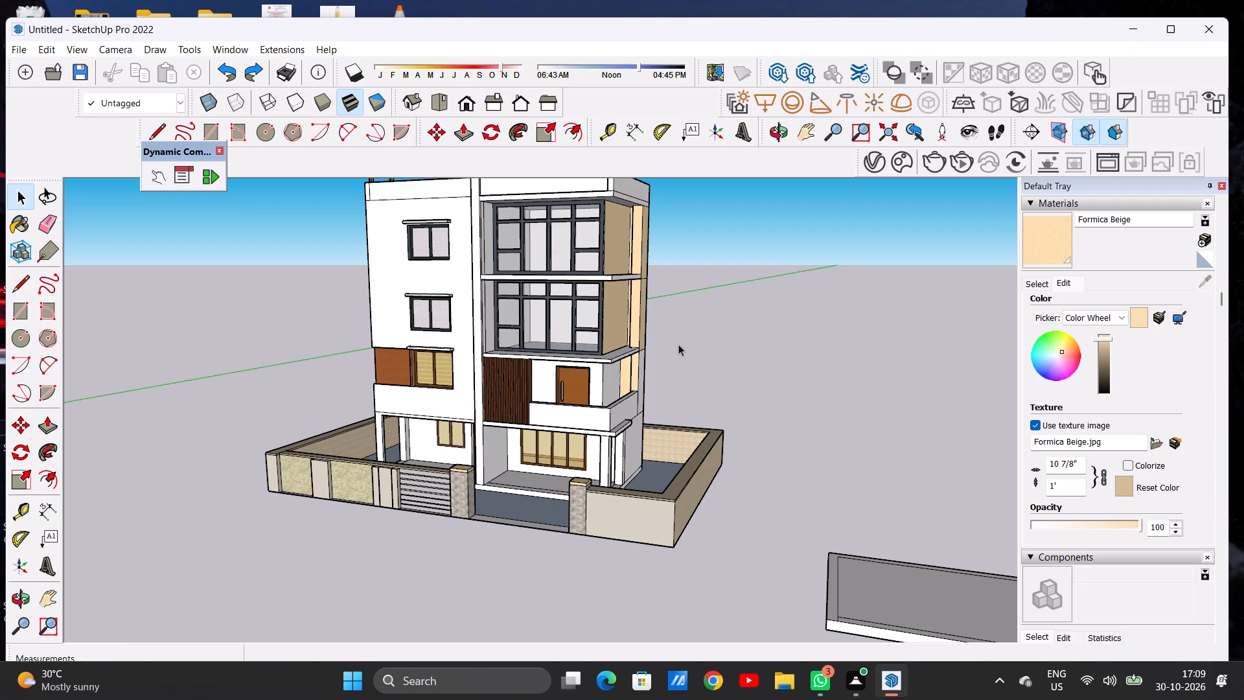
pyautogui.scroll(-7, 676, 342)
pyautogui.moveTo(642, 382); pyautogui.dragTo(665, 373, button='middle')
pyautogui.scroll(16, 636, 369)
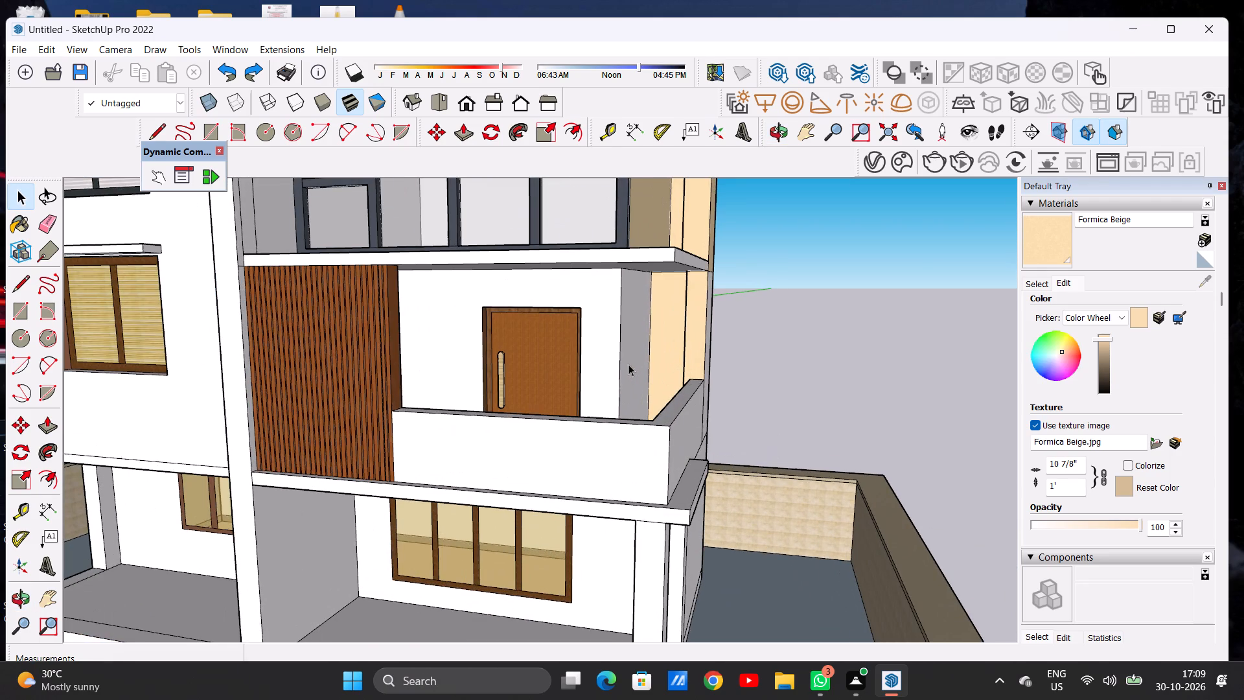
# Paint the wooden-door balcony's door wall with 0012_Bisque from the Colors-Named material collection.
pyautogui.click(1035, 288)
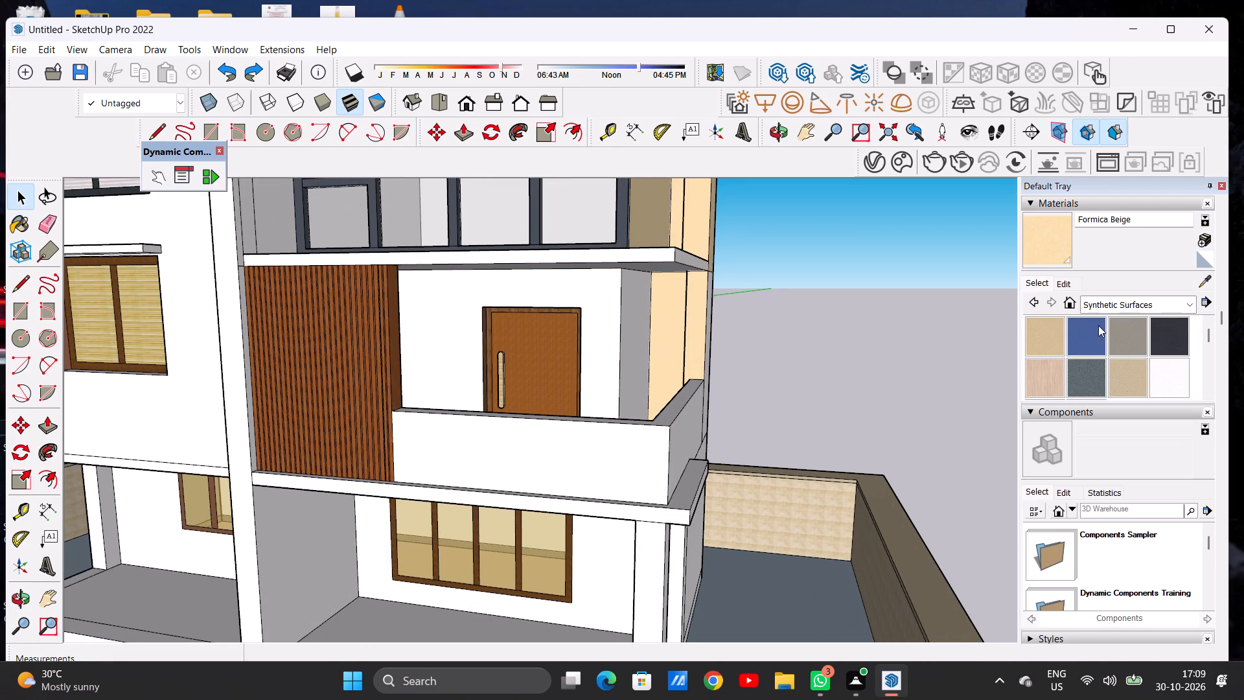
pyautogui.click(1100, 309)
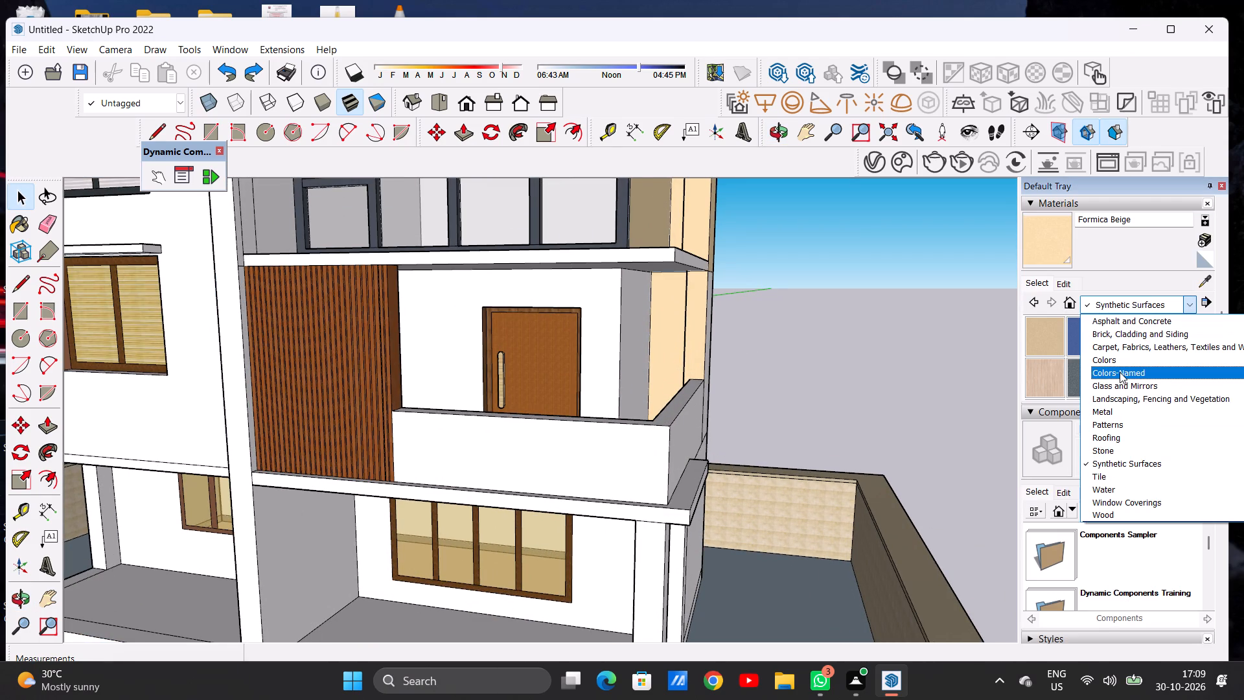
pyautogui.click(1120, 372)
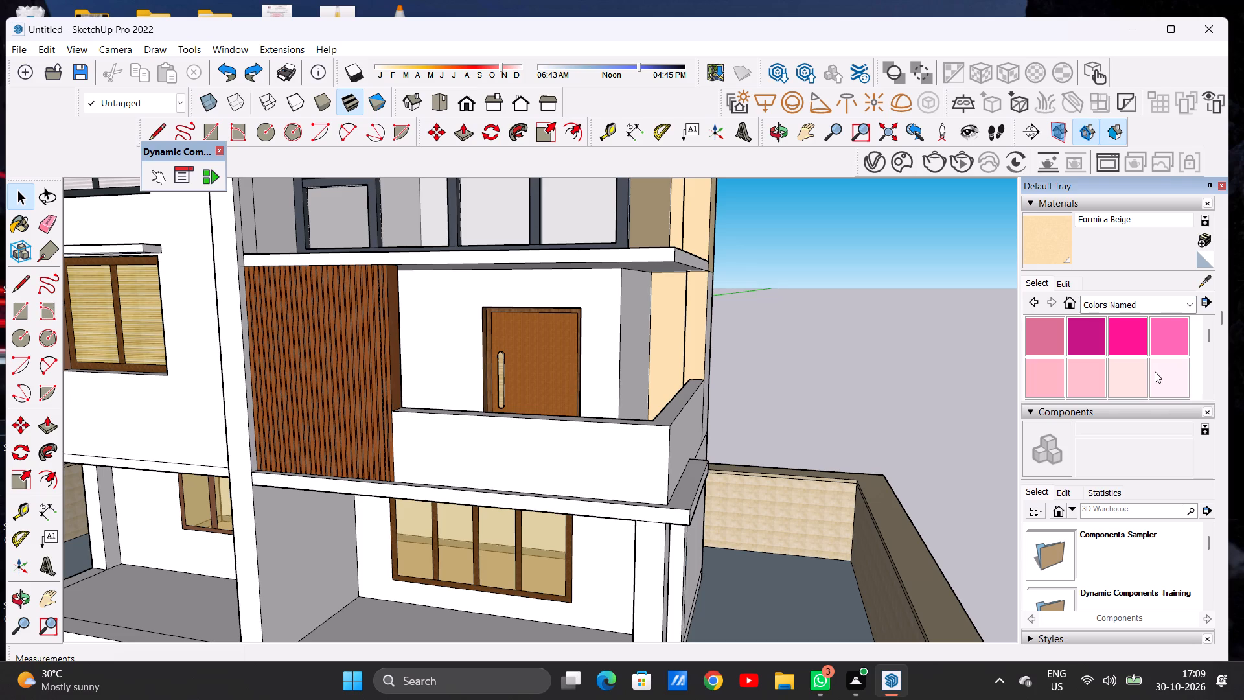
pyautogui.scroll(-2, 1154, 369)
pyautogui.scroll(1, 1158, 356)
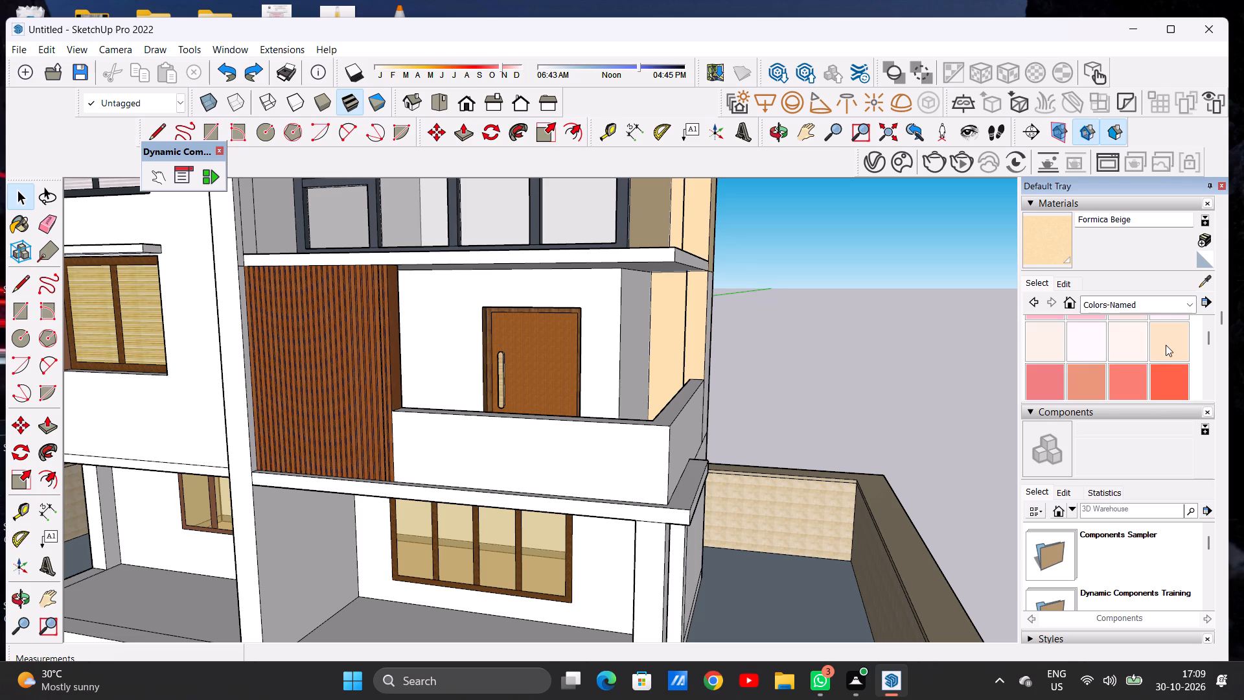
pyautogui.click(1166, 345)
pyautogui.scroll(7, 588, 328)
pyautogui.click(616, 308)
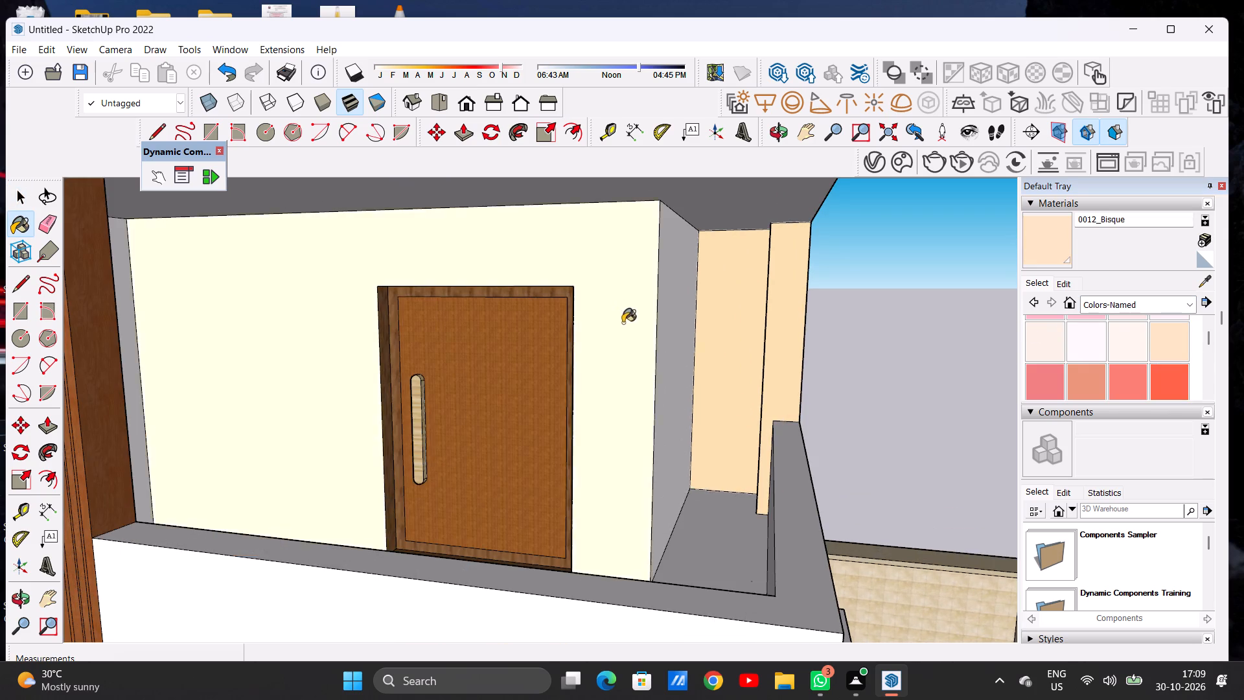
# Paint the side wall adjoining the door wall on the wooden-door balcony with 0012_Bisque.
pyautogui.scroll(-7, 623, 332)
pyautogui.moveTo(623, 360); pyautogui.dragTo(332, 365, button='middle')
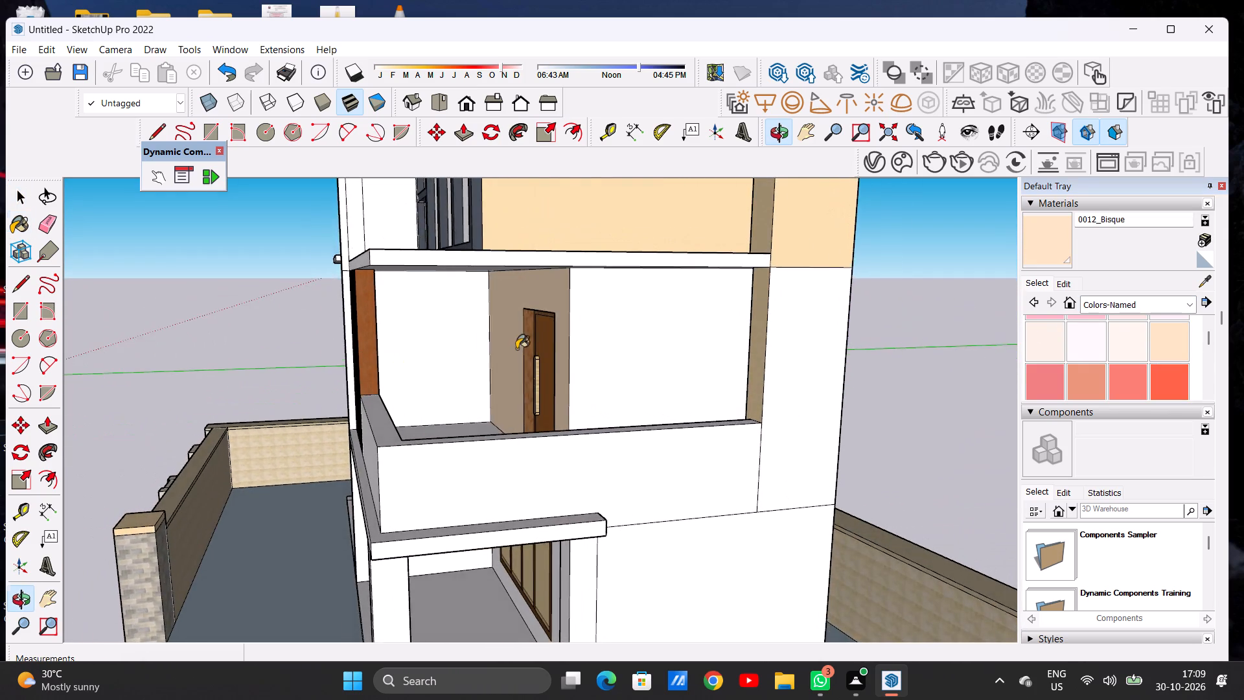
pyautogui.scroll(7, 524, 342)
pyautogui.click(649, 318)
pyautogui.scroll(-15, 632, 382)
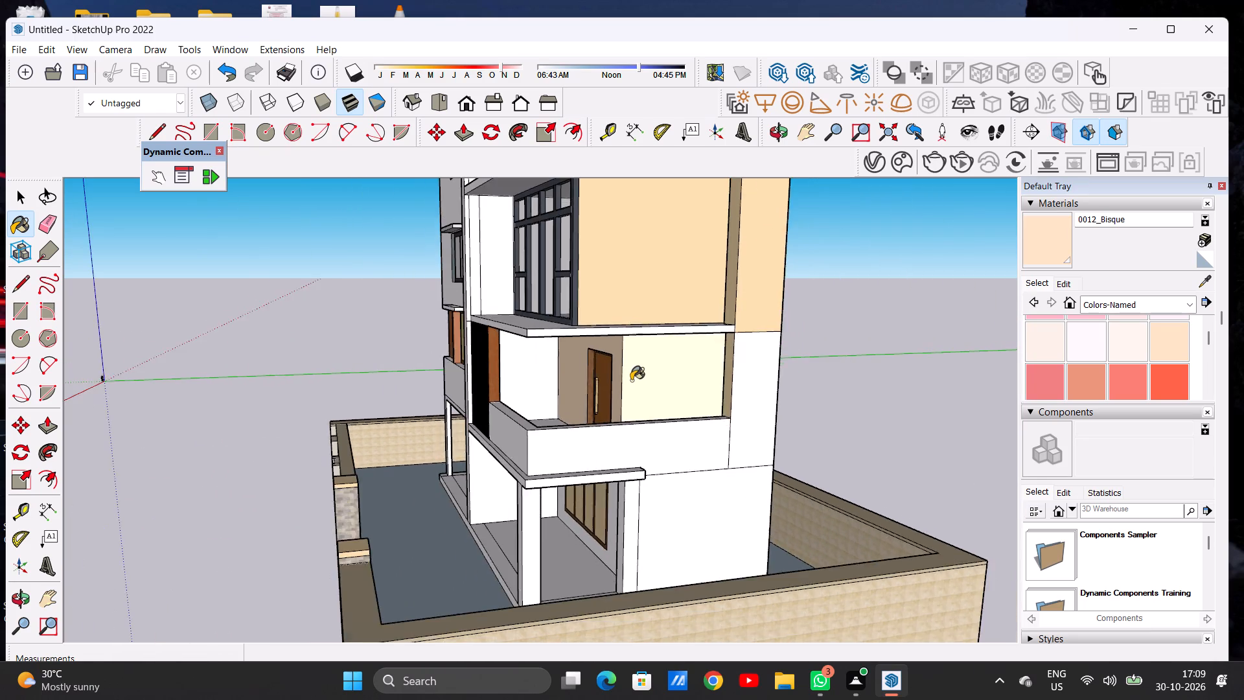
# Paint the wooden-door balcony's rear strip and the corner column's front and inner faces with 0012_Bisque.
pyautogui.moveTo(635, 383); pyautogui.dragTo(932, 385, button='middle')
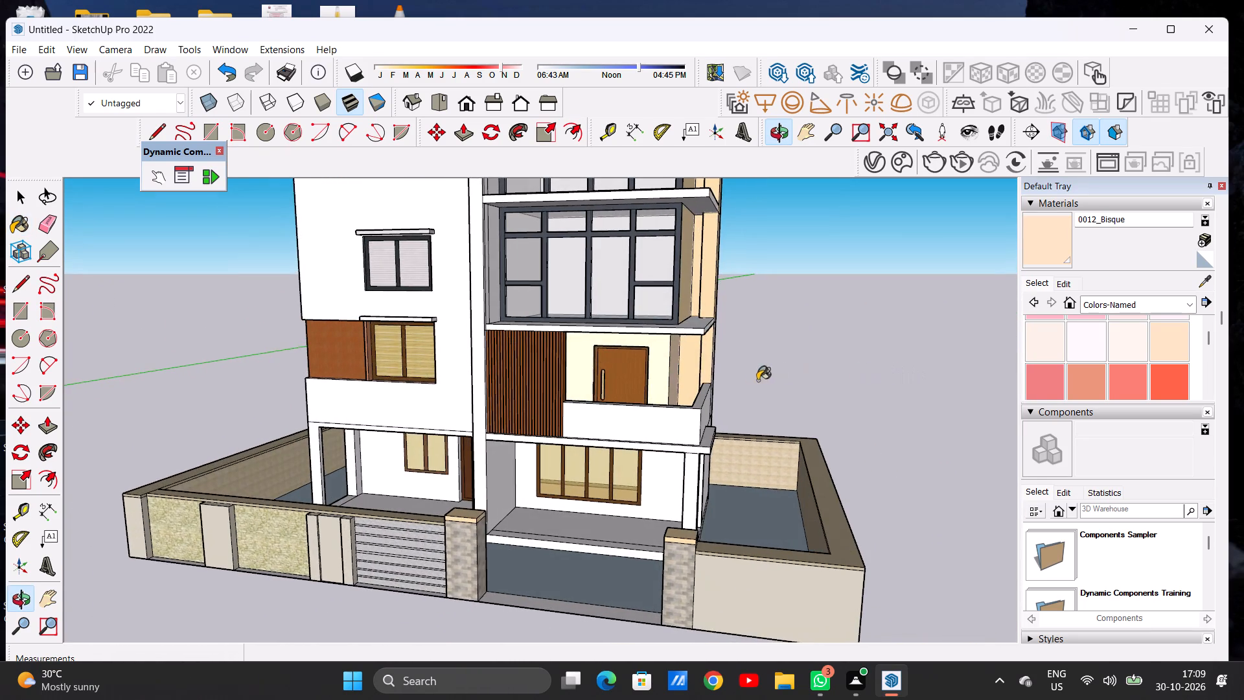
pyautogui.scroll(7, 746, 382)
pyautogui.scroll(8, 641, 356)
pyautogui.click(641, 329)
pyautogui.click(551, 347)
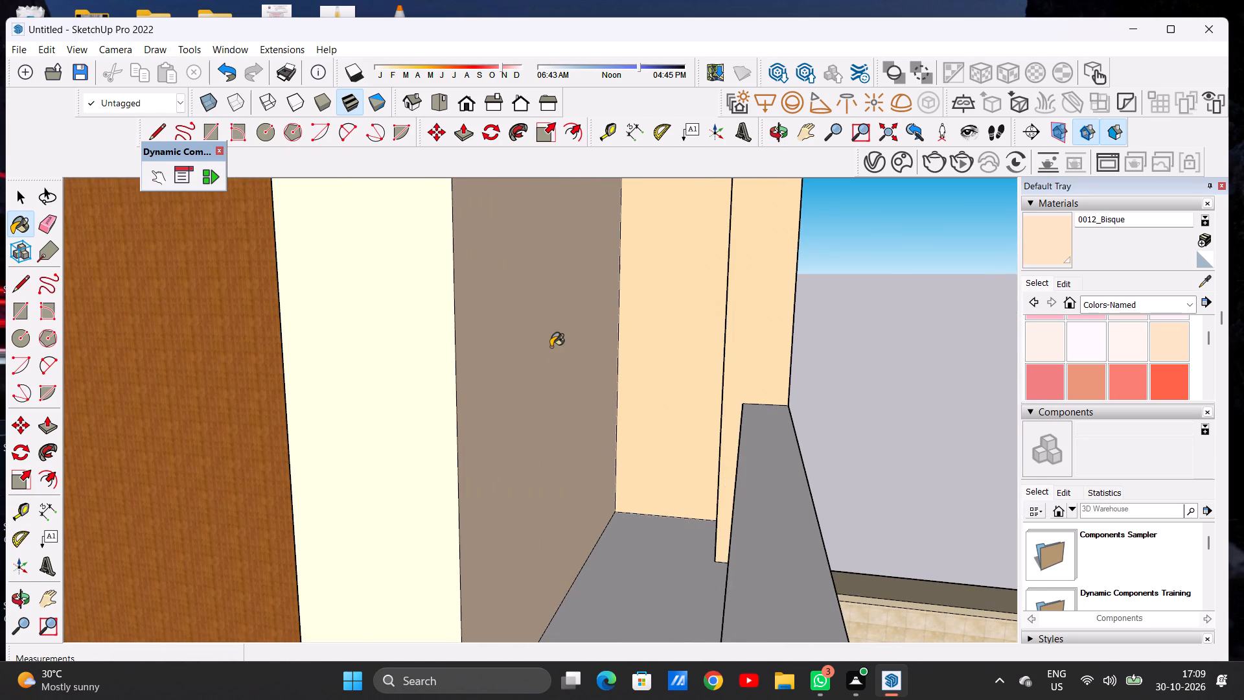
pyautogui.click(757, 308)
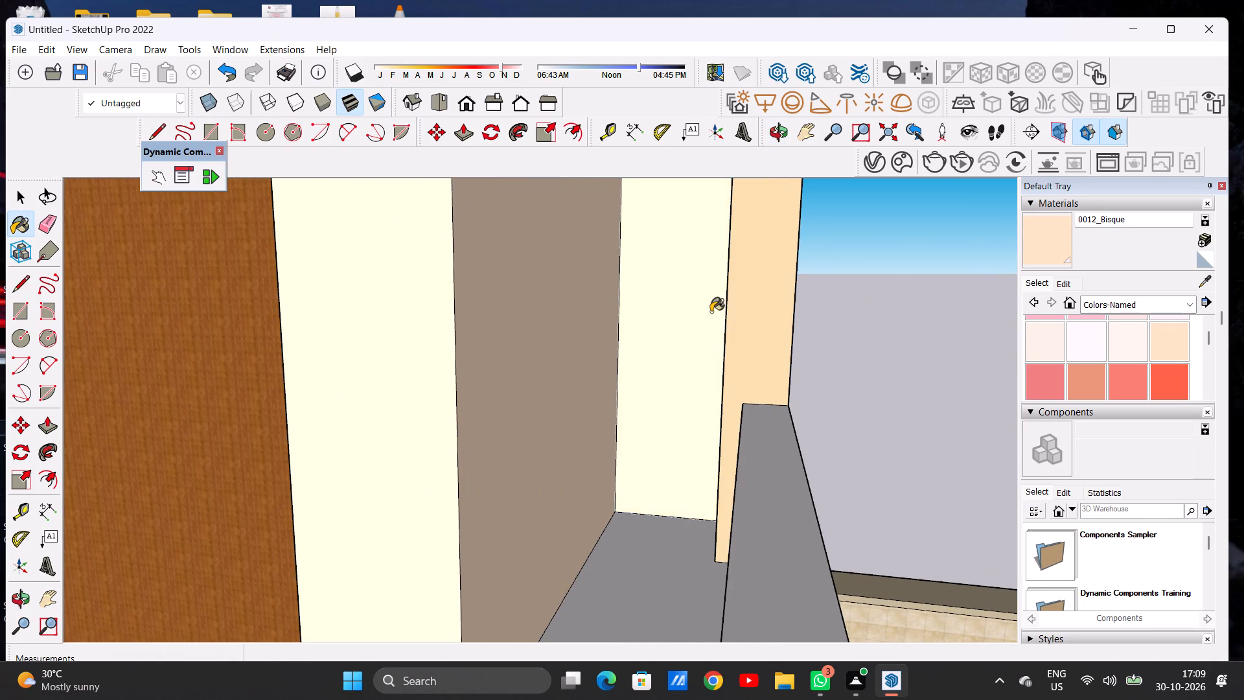
pyautogui.scroll(8, 706, 305)
pyautogui.scroll(-1, 718, 305)
pyautogui.scroll(2, 718, 305)
pyautogui.moveTo(733, 307); pyautogui.dragTo(819, 301, button='middle')
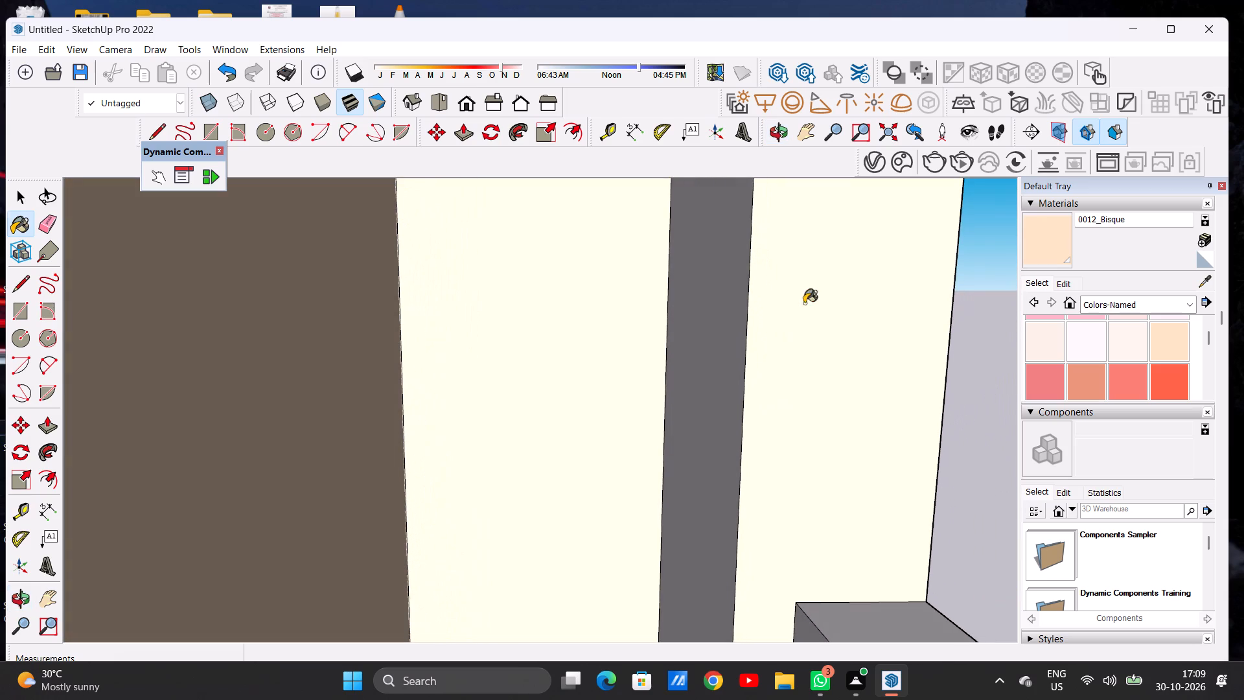
pyautogui.click(732, 313)
# Paint the inner side wall behind the slatted wood panel on the wooden-door balcony with 0012_Bisque.
pyautogui.scroll(-16, 730, 340)
pyautogui.scroll(-3, 649, 380)
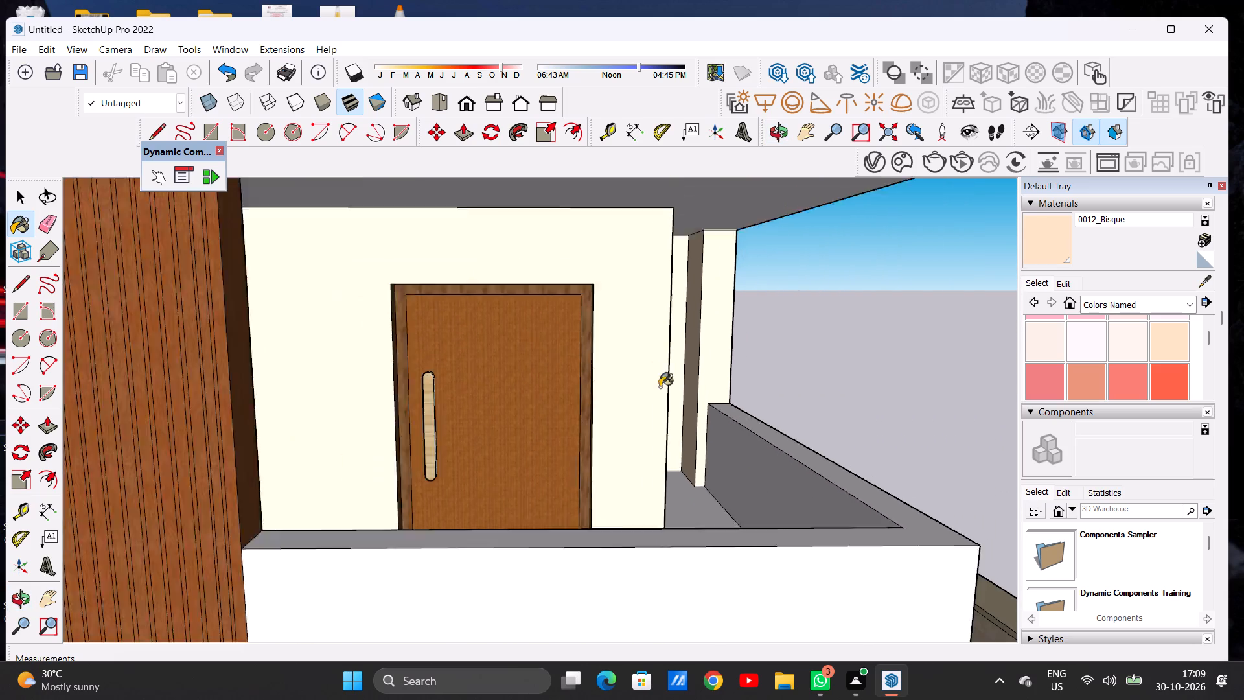
pyautogui.scroll(-7, 660, 387)
pyautogui.moveTo(702, 390); pyautogui.dragTo(377, 372, button='middle')
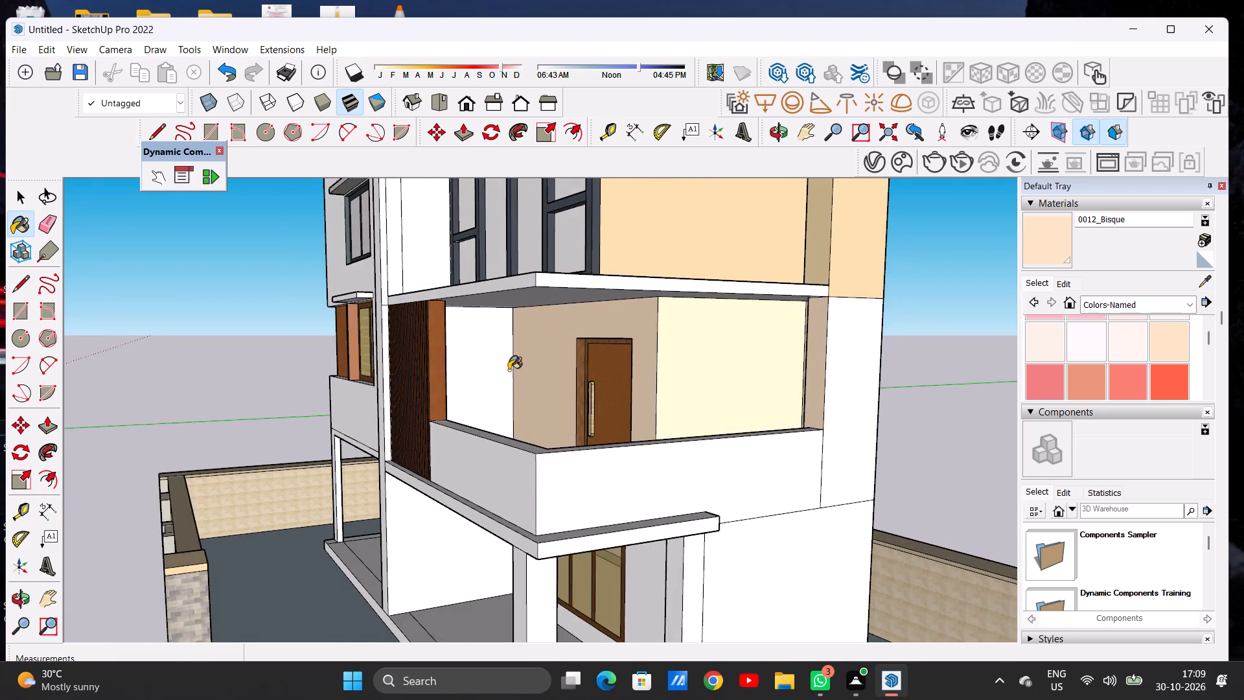
pyautogui.scroll(1, 509, 370)
pyautogui.scroll(-1, 509, 370)
pyautogui.scroll(9, 509, 370)
pyautogui.click(479, 354)
# Paint the outer side face of the corner column at the wooden-door balcony level with 0012_Bisque.
pyautogui.scroll(-8, 481, 385)
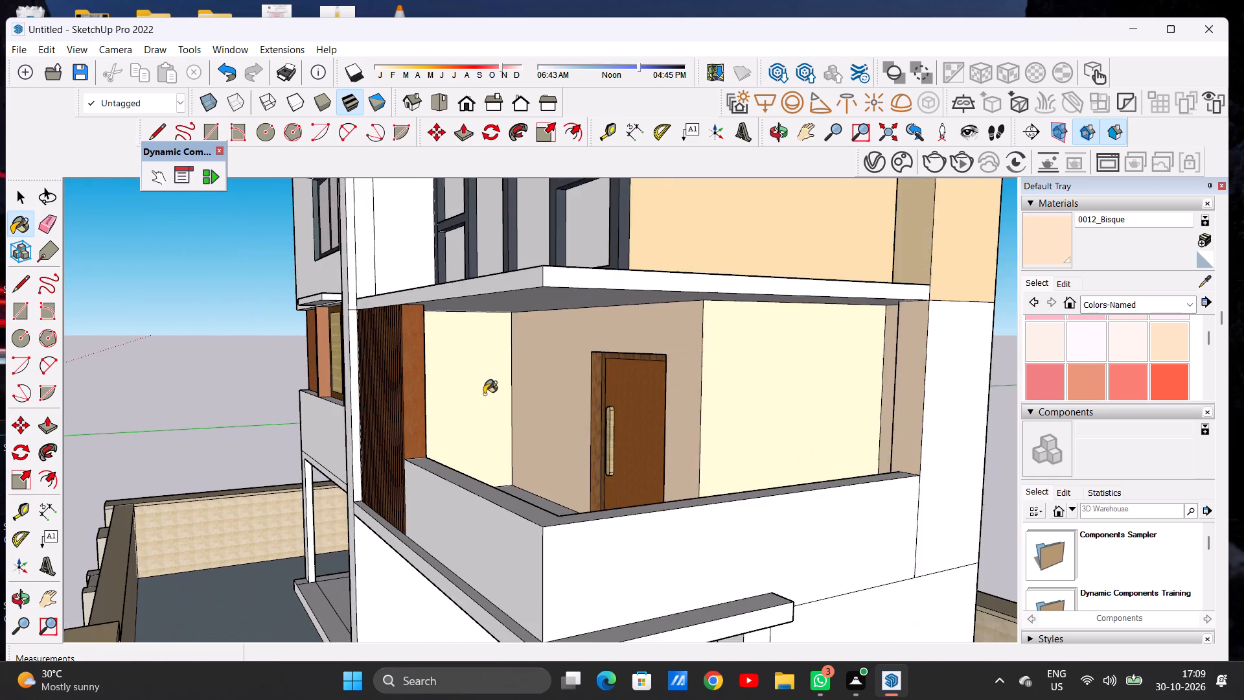
pyautogui.scroll(-8, 498, 386)
pyautogui.moveTo(500, 388); pyautogui.dragTo(790, 379, button='middle')
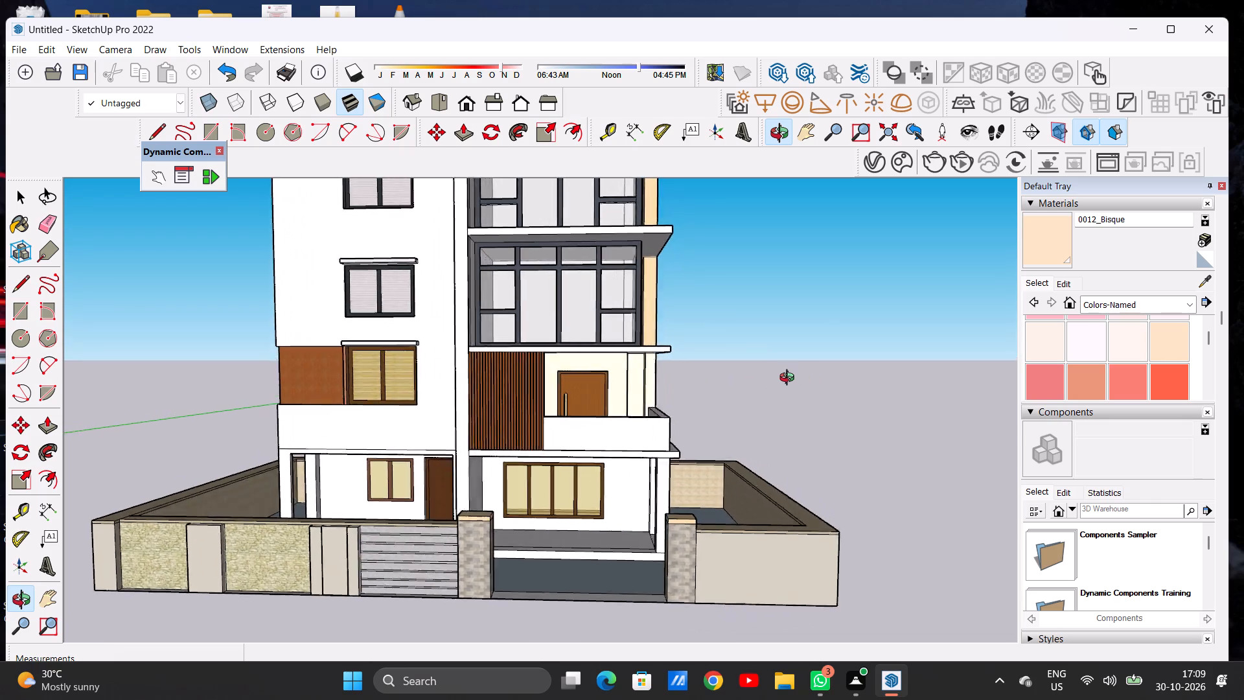
pyautogui.moveTo(790, 379); pyautogui.dragTo(494, 406, button='middle')
pyautogui.scroll(1, 669, 412)
pyautogui.scroll(-1, 669, 412)
pyautogui.scroll(1, 669, 413)
pyautogui.scroll(-1, 669, 413)
pyautogui.scroll(2, 669, 413)
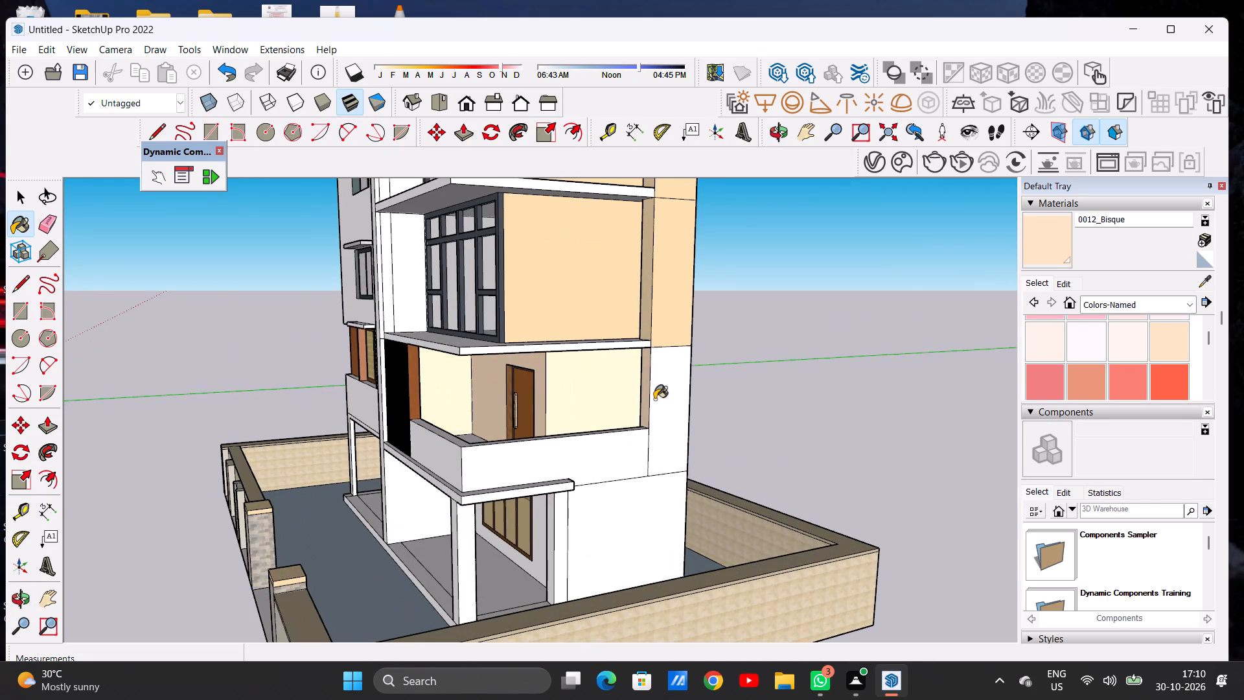
pyautogui.click(667, 389)
# Paint the lower glazed balcony's side wall and its corner column's front and outer side faces with 0012_Bisque.
pyautogui.scroll(-6, 600, 389)
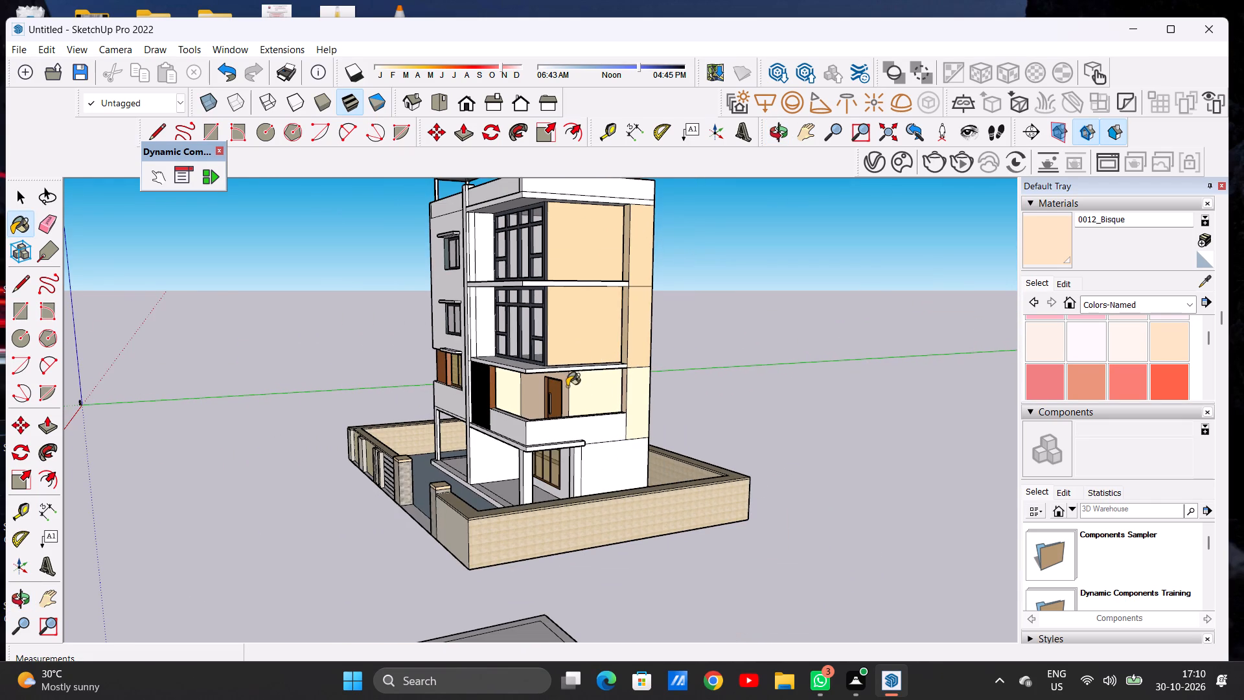
pyautogui.moveTo(589, 388); pyautogui.dragTo(685, 419, button='middle')
pyautogui.scroll(10, 639, 297)
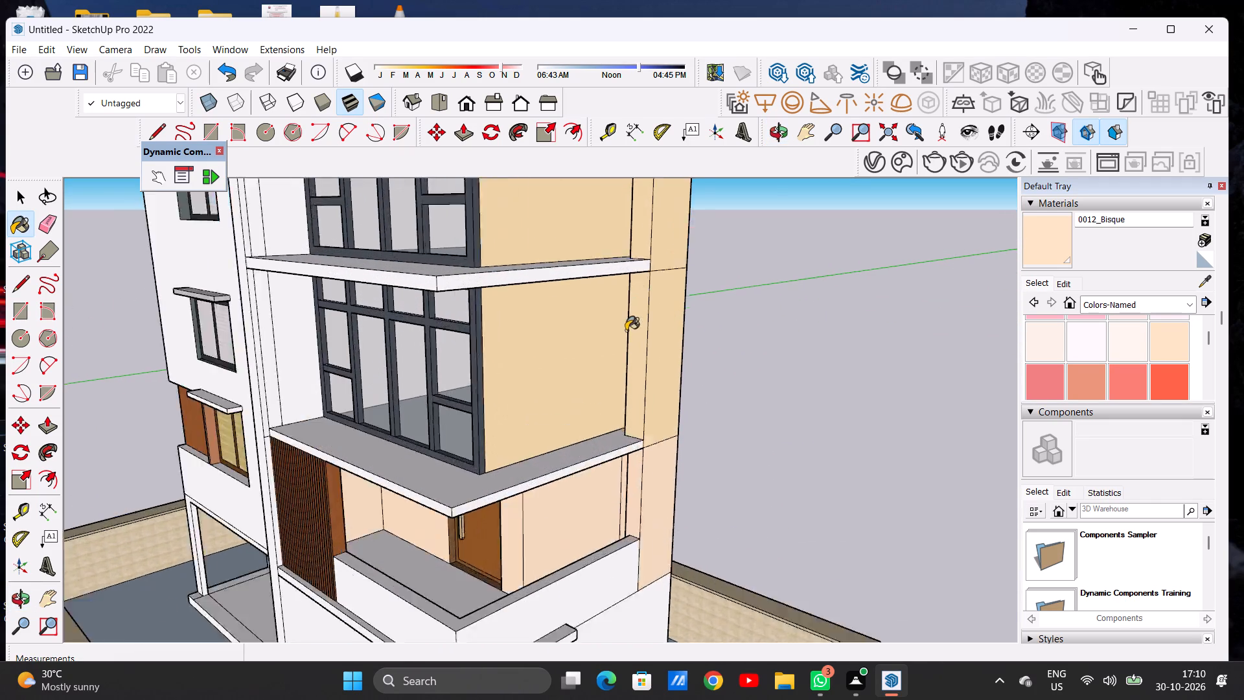
pyautogui.scroll(2, 626, 331)
pyautogui.click(549, 357)
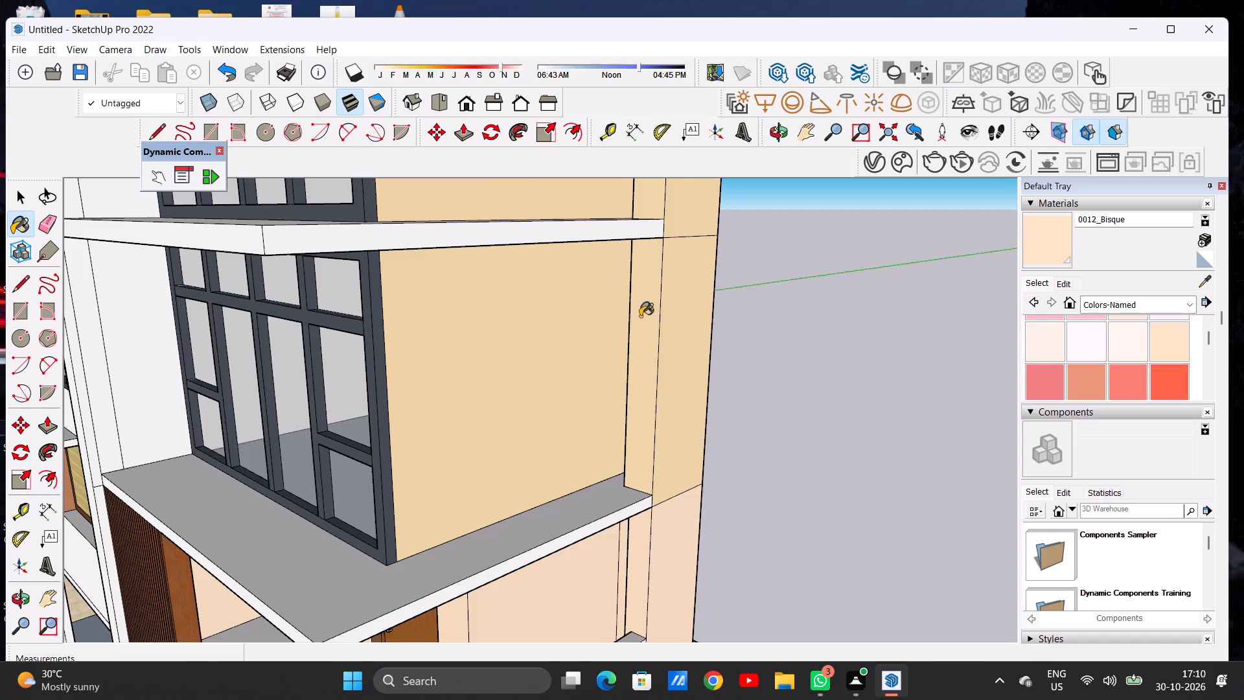
pyautogui.scroll(6, 649, 314)
pyautogui.click(636, 318)
pyautogui.click(702, 306)
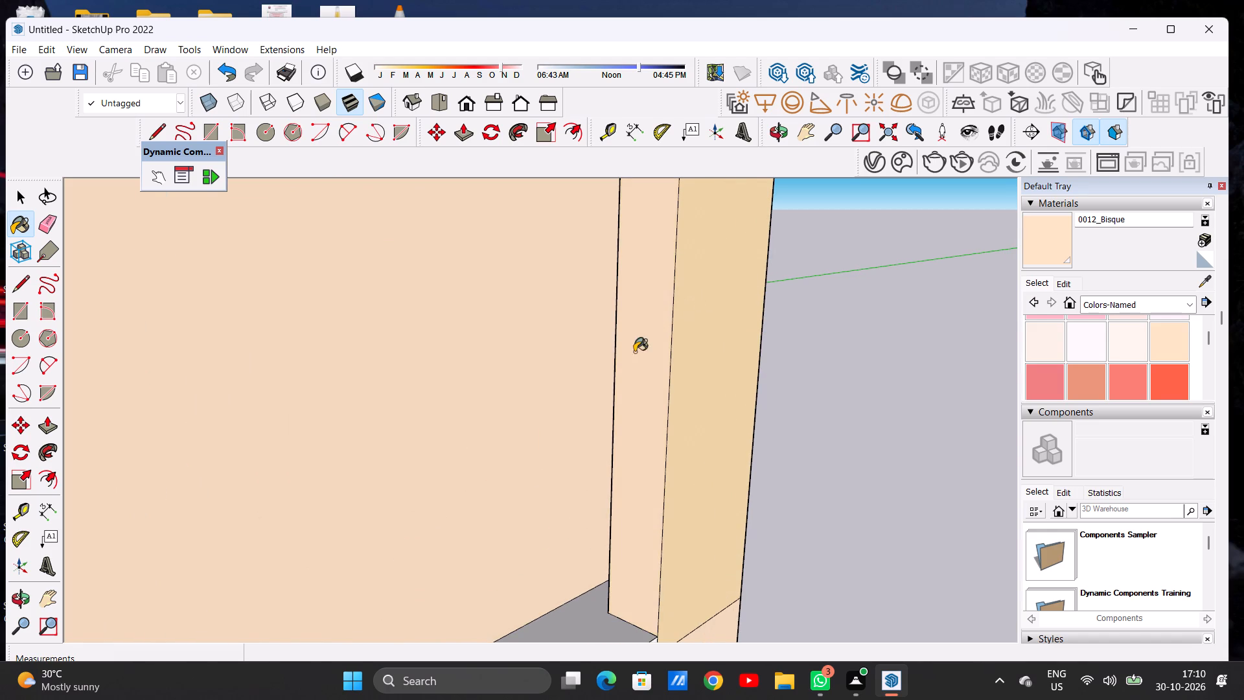
# Paint the rear strip between the lower glazed balcony's side wall and corner column with 0012_Bisque.
pyautogui.scroll(-7, 619, 367)
pyautogui.moveTo(739, 385); pyautogui.dragTo(487, 384, button='middle')
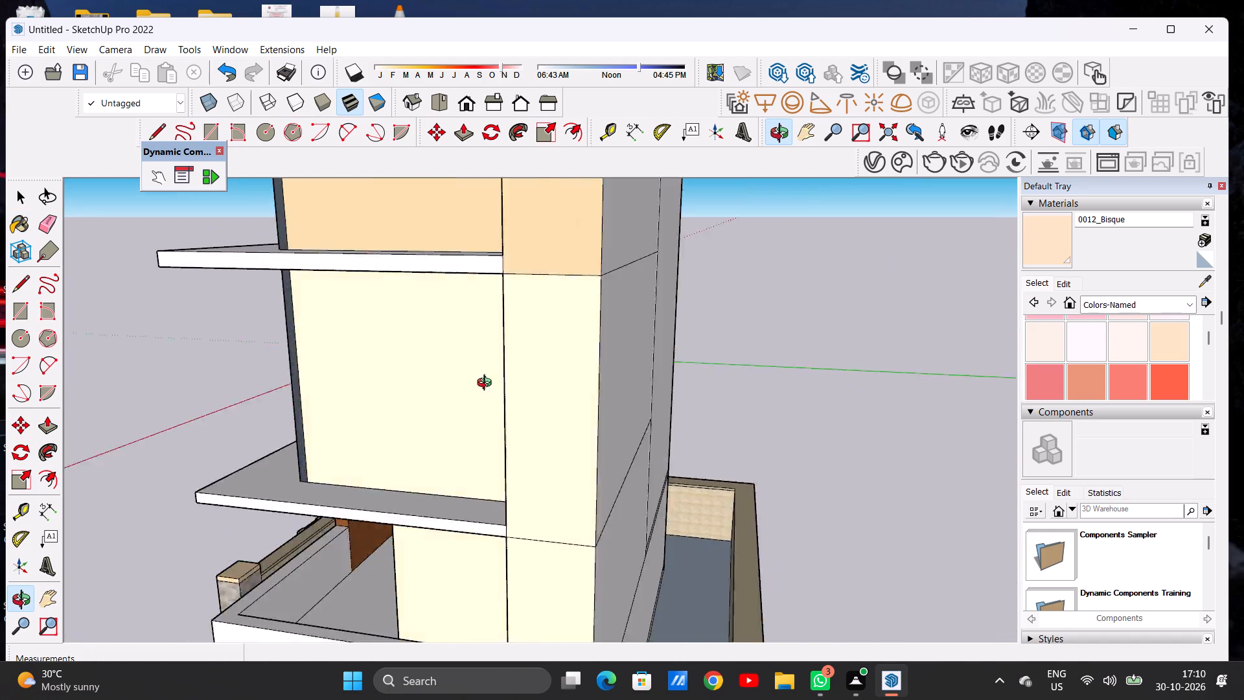
pyautogui.moveTo(487, 384); pyautogui.dragTo(967, 366, button='middle')
pyautogui.moveTo(918, 371); pyautogui.dragTo(775, 364, button='middle')
pyautogui.scroll(6, 718, 368)
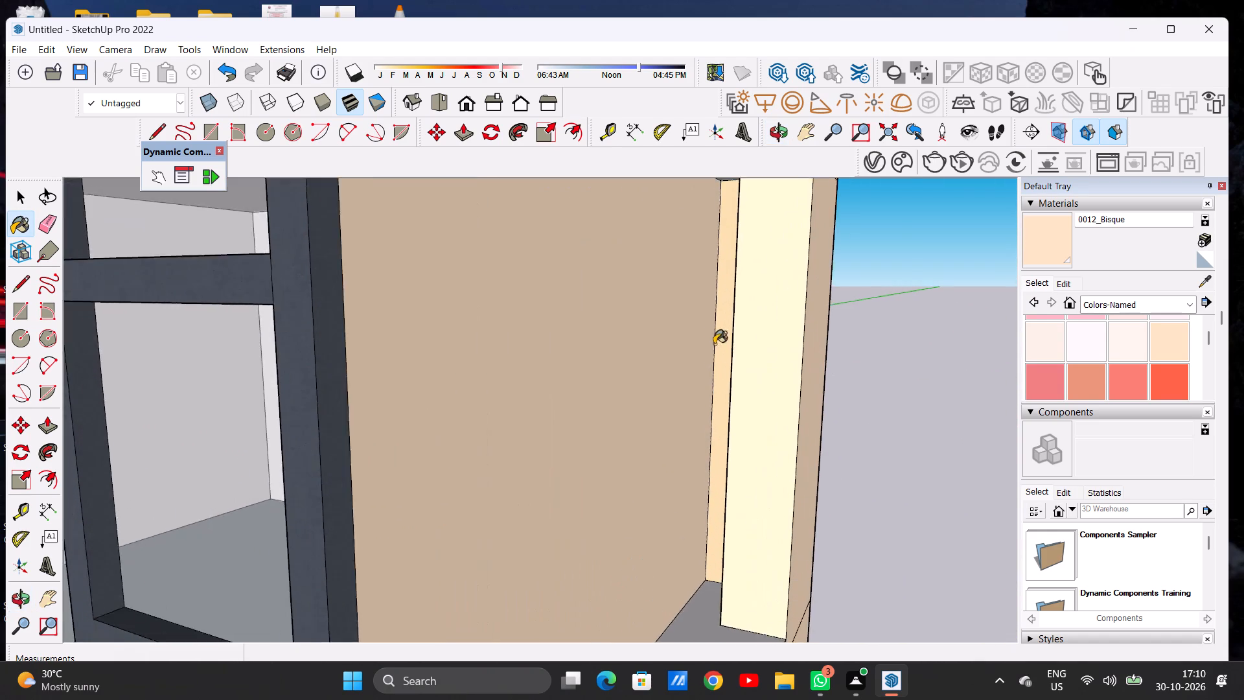
pyautogui.scroll(1, 714, 344)
pyautogui.scroll(-1, 709, 338)
pyautogui.scroll(5, 709, 338)
pyautogui.moveTo(707, 339); pyautogui.dragTo(750, 342, button='middle')
pyautogui.click(810, 332)
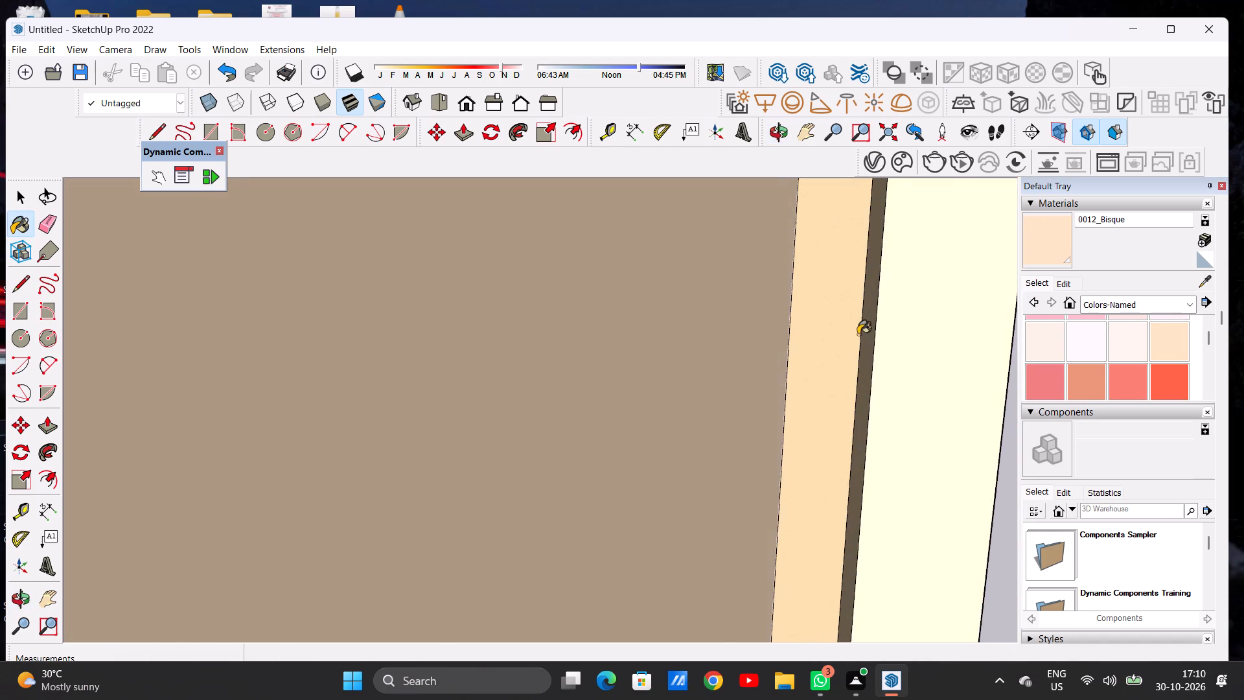
# Apply 0012_Bisque to the narrow inner face of the lower glazed balcony's corner column, checking it up close.
pyautogui.scroll(5, 858, 335)
pyautogui.click(877, 332)
pyautogui.scroll(-2, 810, 347)
pyautogui.moveTo(840, 346); pyautogui.dragTo(852, 344, button='middle')
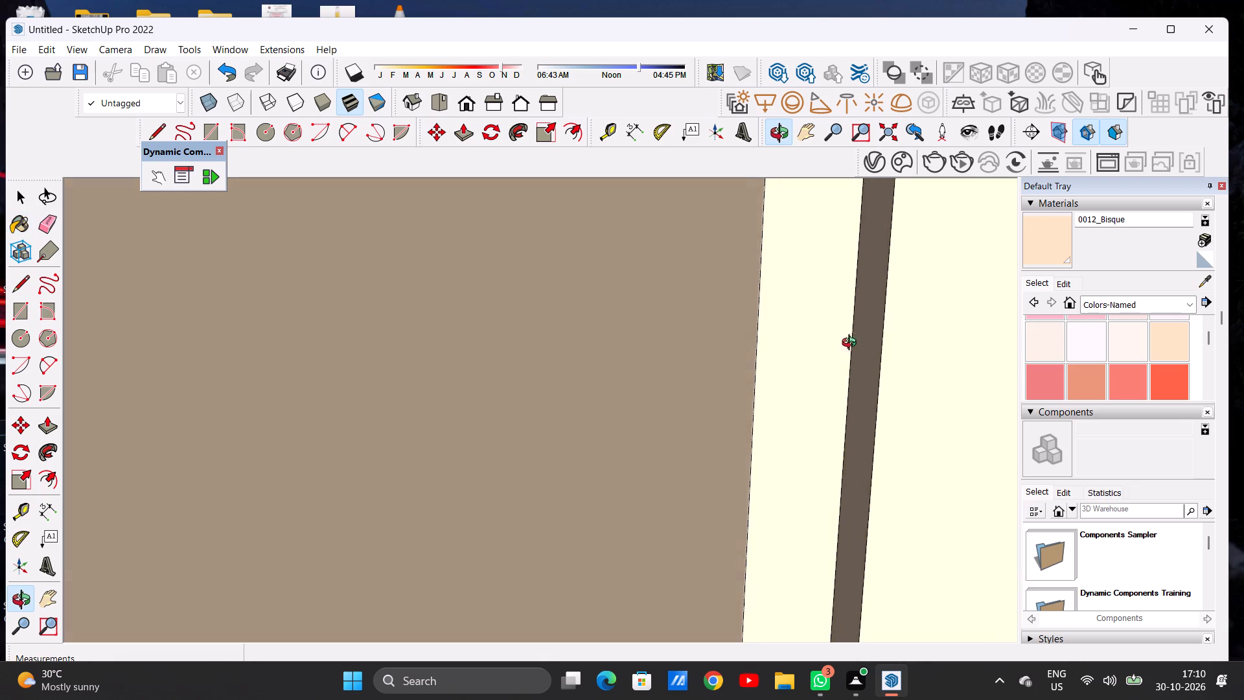
pyautogui.moveTo(852, 344); pyautogui.dragTo(829, 349, button='middle')
pyautogui.scroll(2, 870, 349)
pyautogui.scroll(-1, 870, 349)
pyautogui.scroll(3, 870, 349)
pyautogui.moveTo(842, 351); pyautogui.dragTo(862, 350, button='middle')
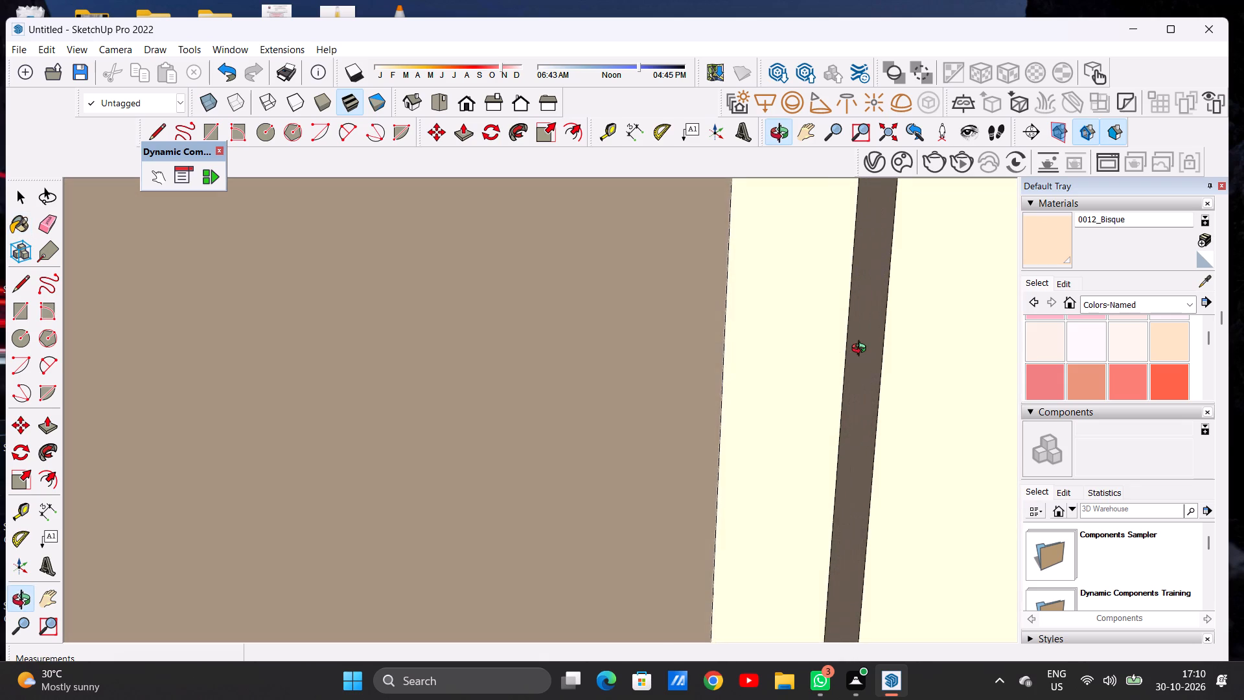
pyautogui.moveTo(862, 350); pyautogui.dragTo(883, 351, button='middle')
pyautogui.moveTo(888, 346); pyautogui.dragTo(811, 348, button='middle')
pyautogui.scroll(-20, 780, 360)
pyautogui.scroll(-19, 780, 360)
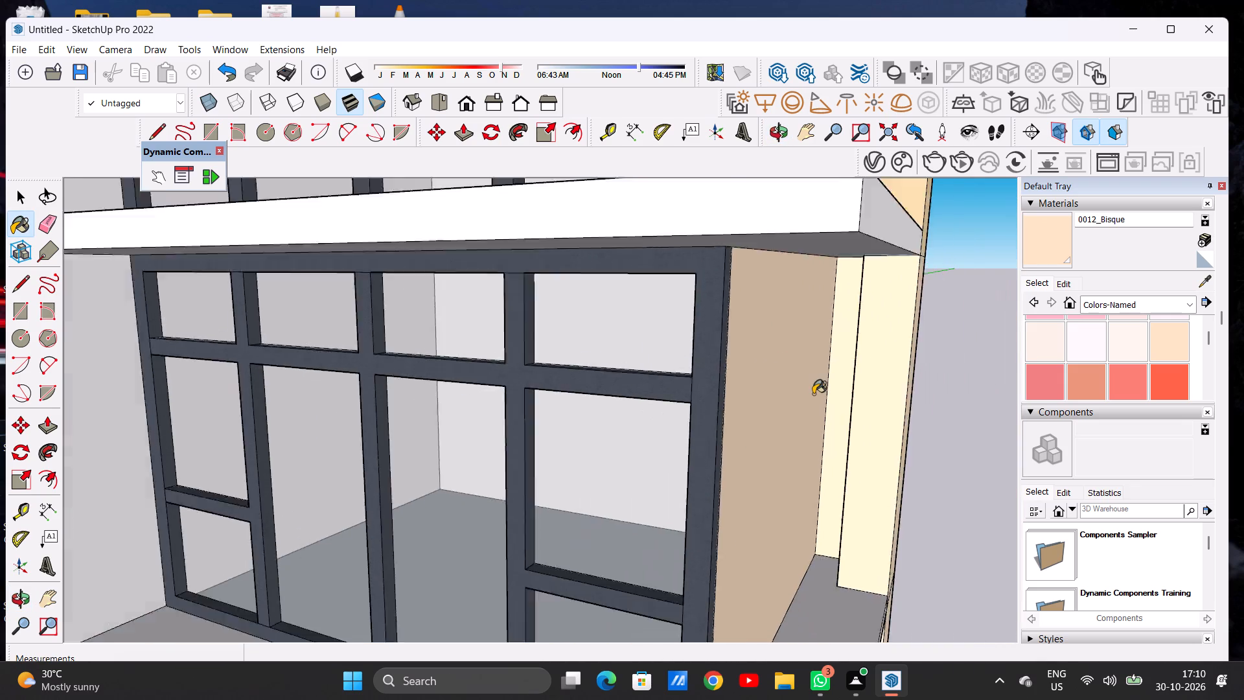
pyautogui.scroll(-8, 813, 394)
pyautogui.scroll(9, 857, 384)
pyautogui.scroll(-2, 828, 379)
pyautogui.scroll(4, 828, 379)
pyautogui.scroll(-1, 828, 379)
pyautogui.scroll(7, 828, 379)
pyautogui.moveTo(800, 364); pyautogui.dragTo(835, 365, button='middle')
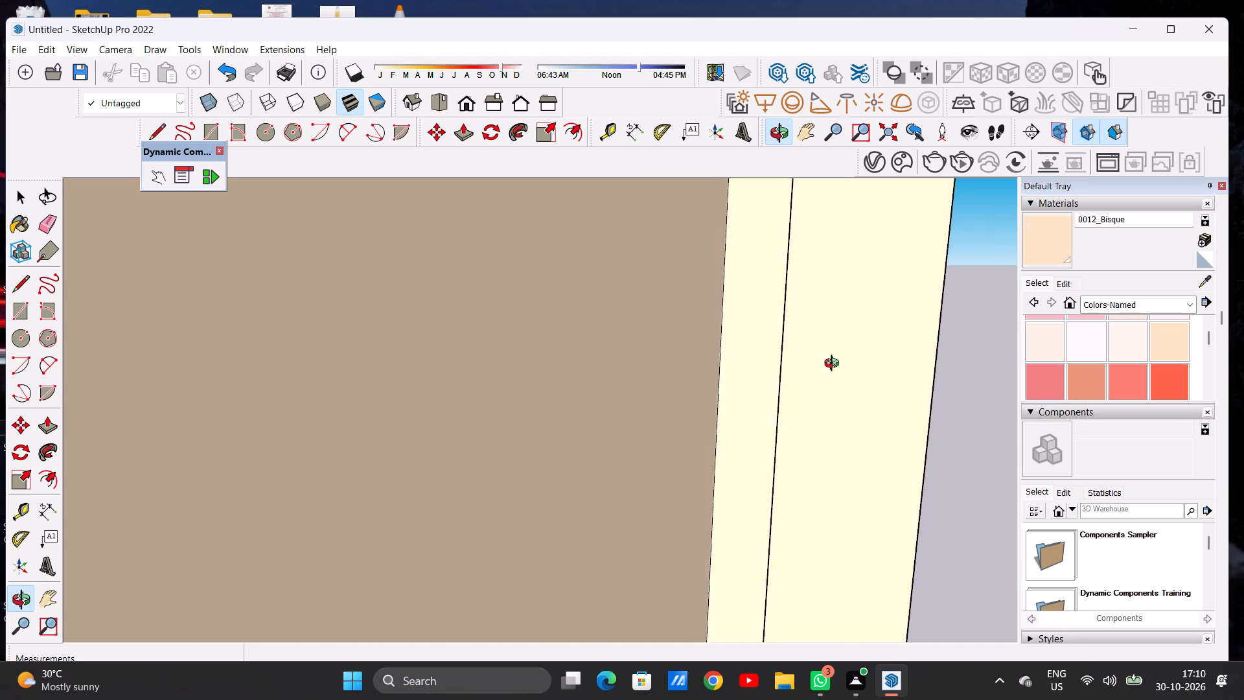
pyautogui.moveTo(835, 365); pyautogui.dragTo(854, 364, button='middle')
pyautogui.scroll(7, 785, 367)
pyautogui.moveTo(761, 366); pyautogui.dragTo(775, 367, button='middle')
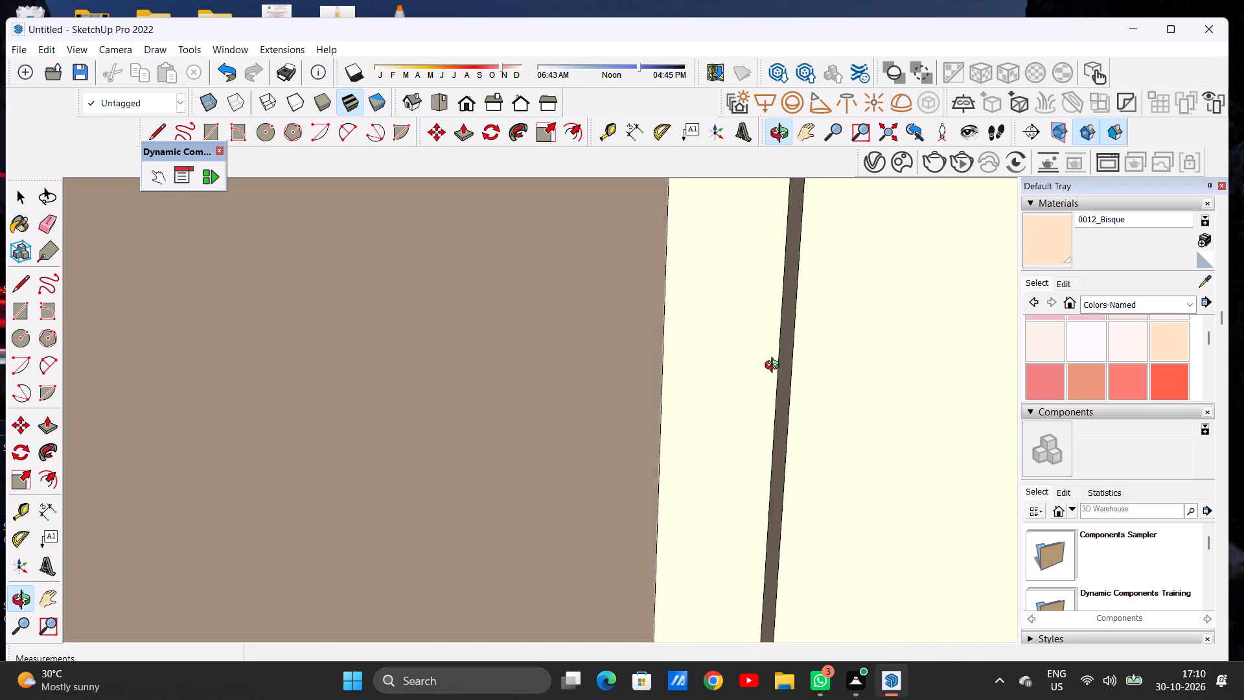
pyautogui.moveTo(775, 367); pyautogui.dragTo(796, 370, button='middle')
pyautogui.click(807, 360)
pyautogui.moveTo(852, 363); pyautogui.dragTo(817, 363, button='middle')
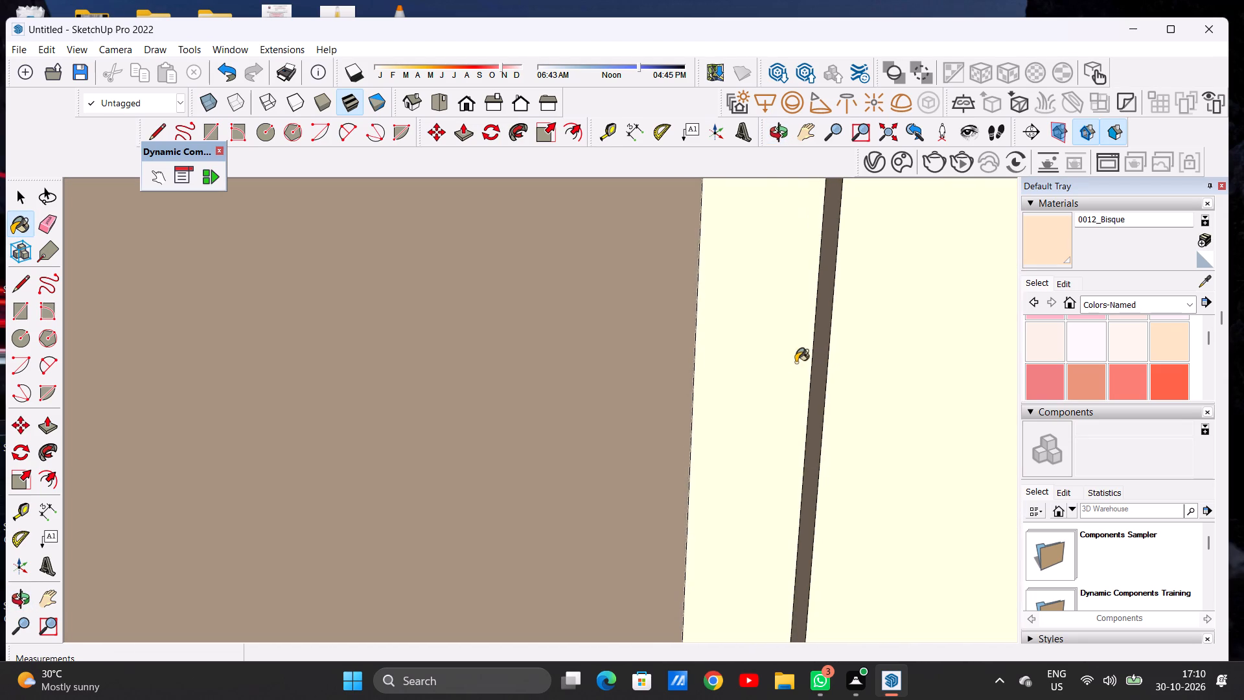
# Paint the upper glazed balcony's side wall with 0012_Bisque.
pyautogui.scroll(-3, 788, 367)
pyautogui.scroll(1, 788, 367)
pyautogui.scroll(-14, 788, 367)
pyautogui.scroll(1, 754, 363)
pyautogui.scroll(-9, 755, 363)
pyautogui.moveTo(841, 360); pyautogui.dragTo(513, 382, button='middle')
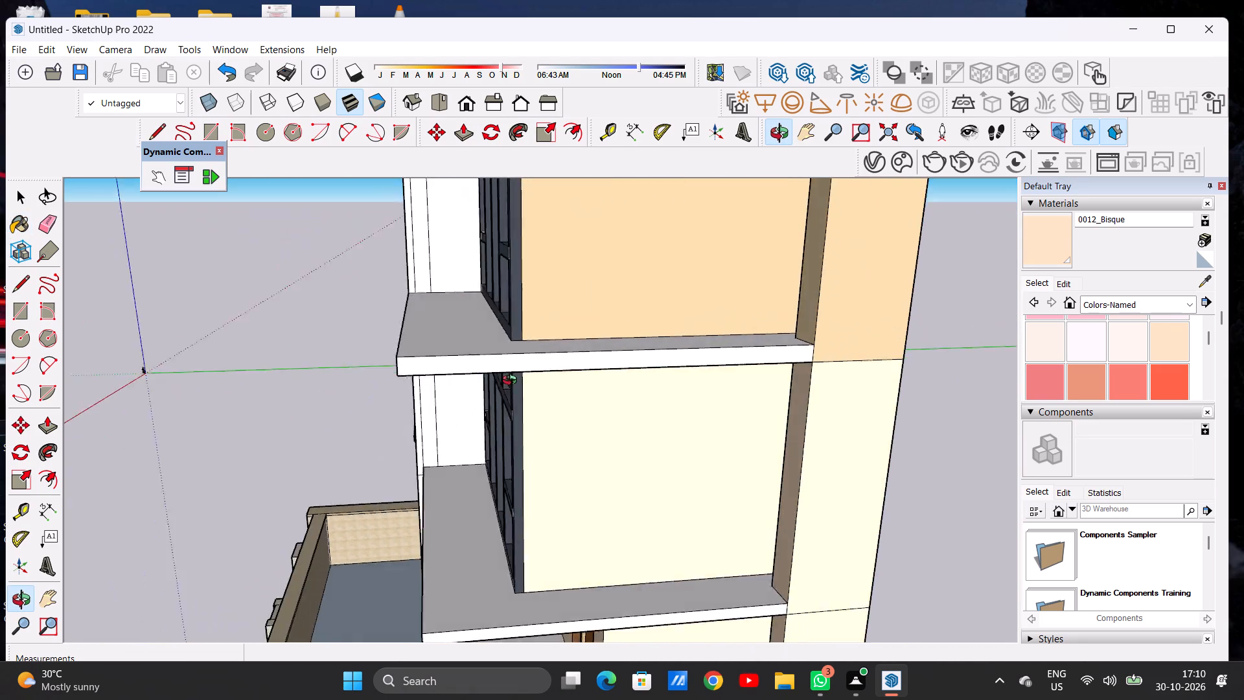
pyautogui.moveTo(513, 382); pyautogui.dragTo(783, 375, button='middle')
pyautogui.scroll(-8, 680, 390)
pyautogui.scroll(-4, 589, 396)
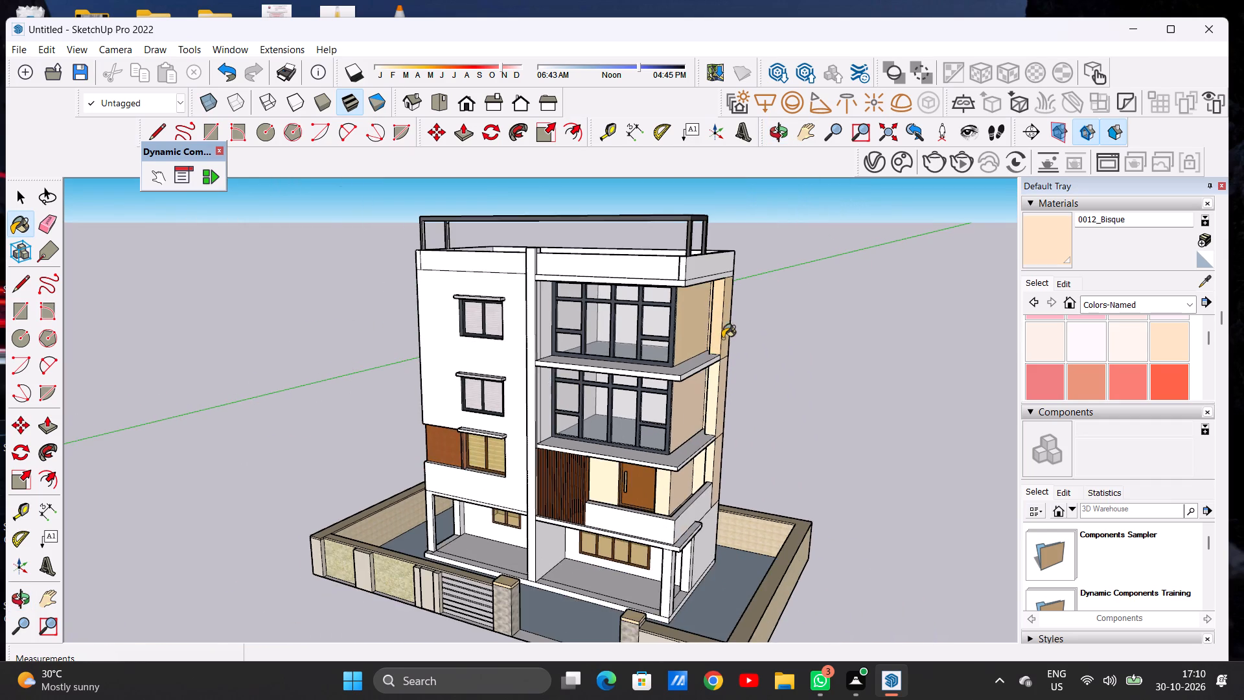
pyautogui.scroll(1, 722, 338)
pyautogui.scroll(-1, 722, 337)
pyautogui.scroll(14, 724, 334)
pyautogui.scroll(-1, 697, 329)
pyautogui.scroll(4, 697, 329)
pyautogui.click(631, 344)
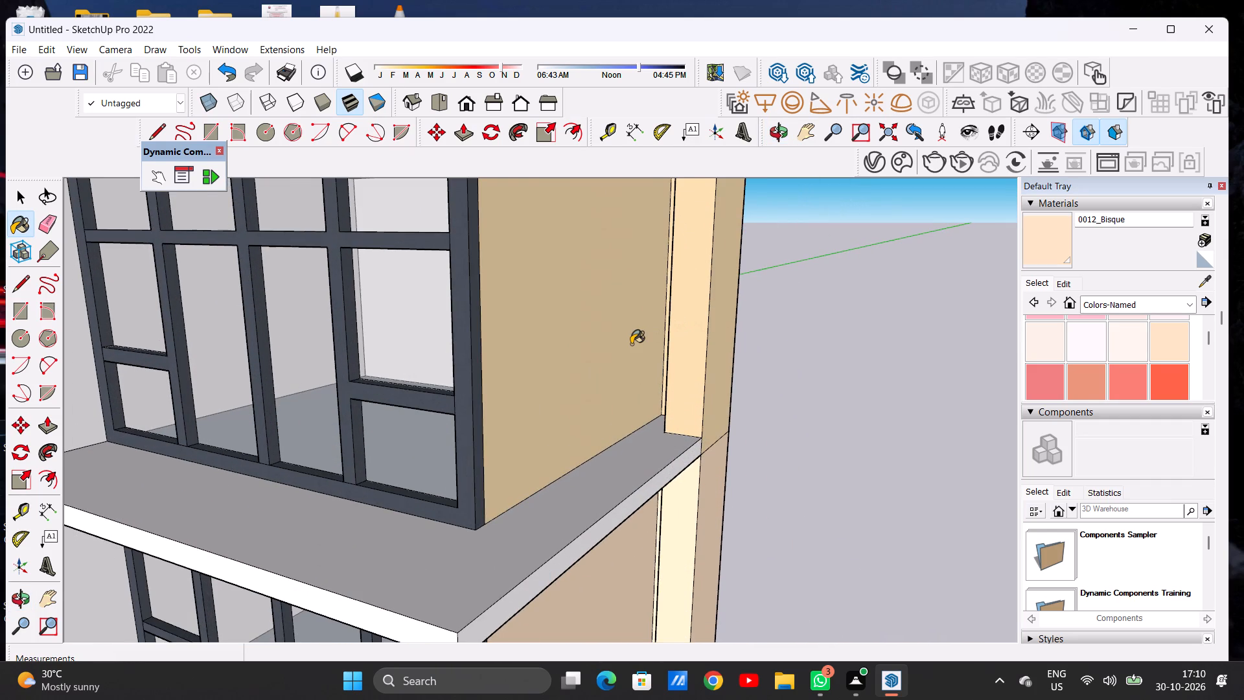
# Paint the rear strip beside the upper glazed balcony's side wall and the corner column's front face with 0012_Bisque.
pyautogui.moveTo(631, 353); pyautogui.dragTo(752, 347, button='middle')
pyautogui.scroll(9, 612, 326)
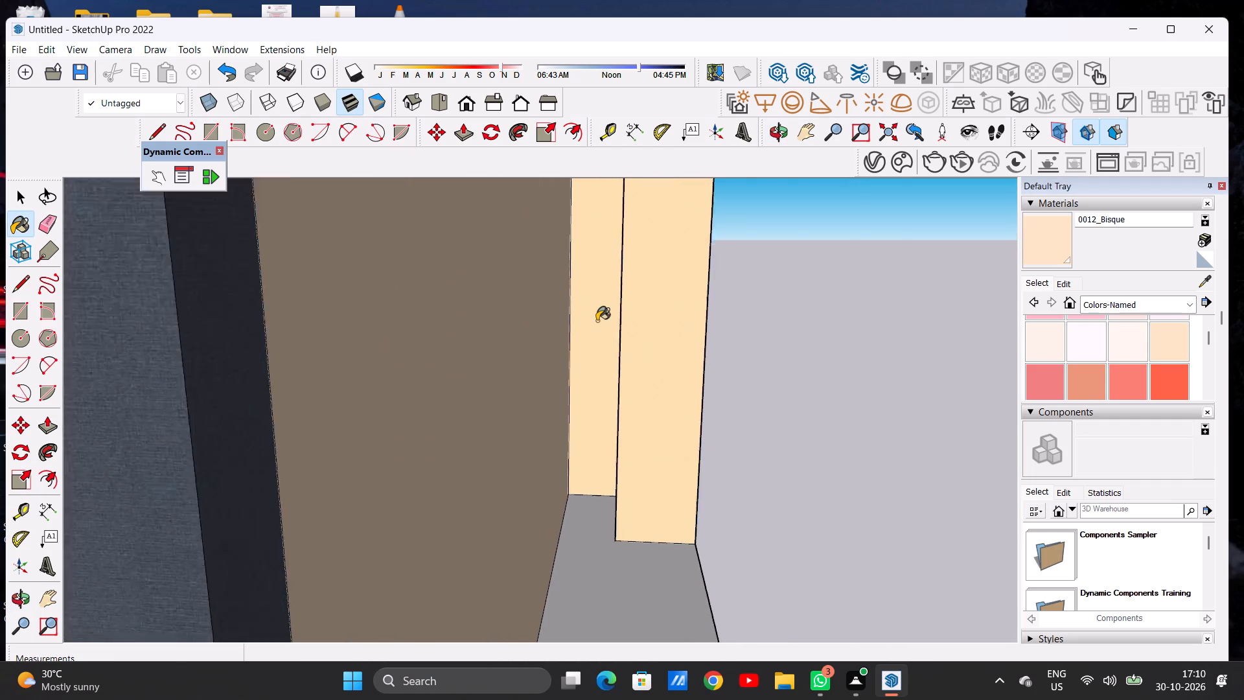
pyautogui.scroll(5, 597, 321)
pyautogui.click(593, 314)
pyautogui.click(754, 318)
# Apply 0012_Bisque to the narrow inner face of the upper glazed balcony's corner column, checking it up close.
pyautogui.moveTo(683, 331); pyautogui.dragTo(701, 331, button='middle')
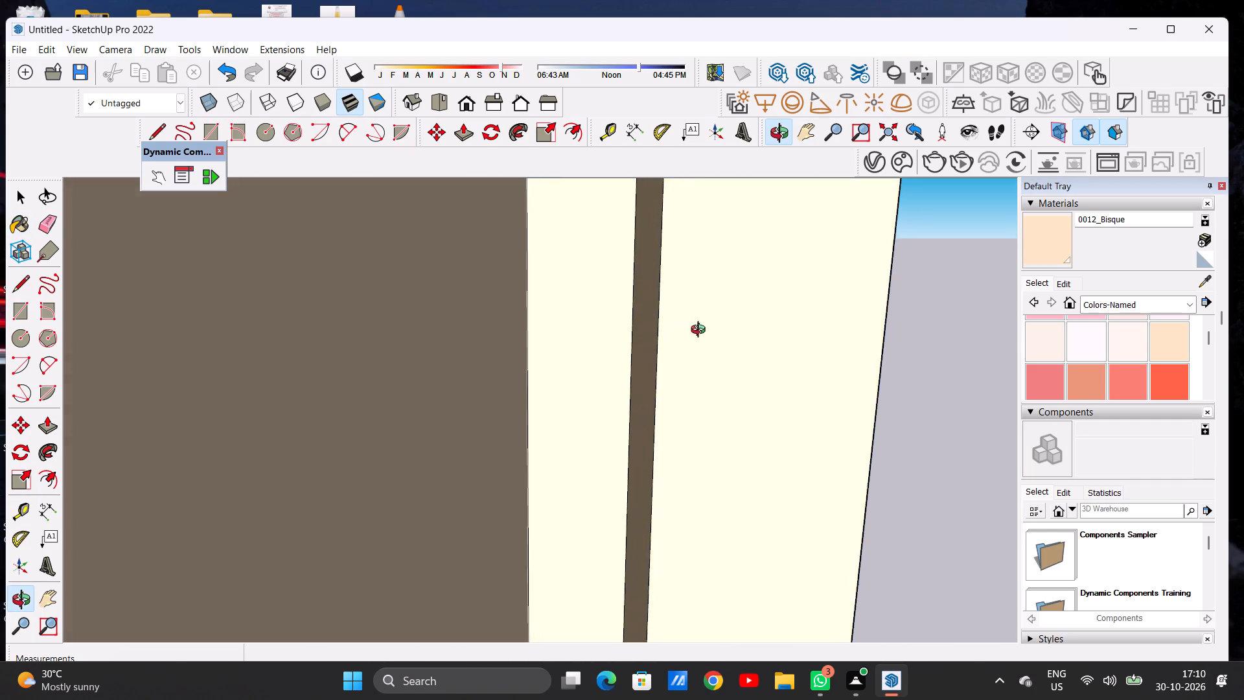
pyautogui.moveTo(701, 331); pyautogui.dragTo(699, 329, button='middle')
pyautogui.scroll(7, 647, 331)
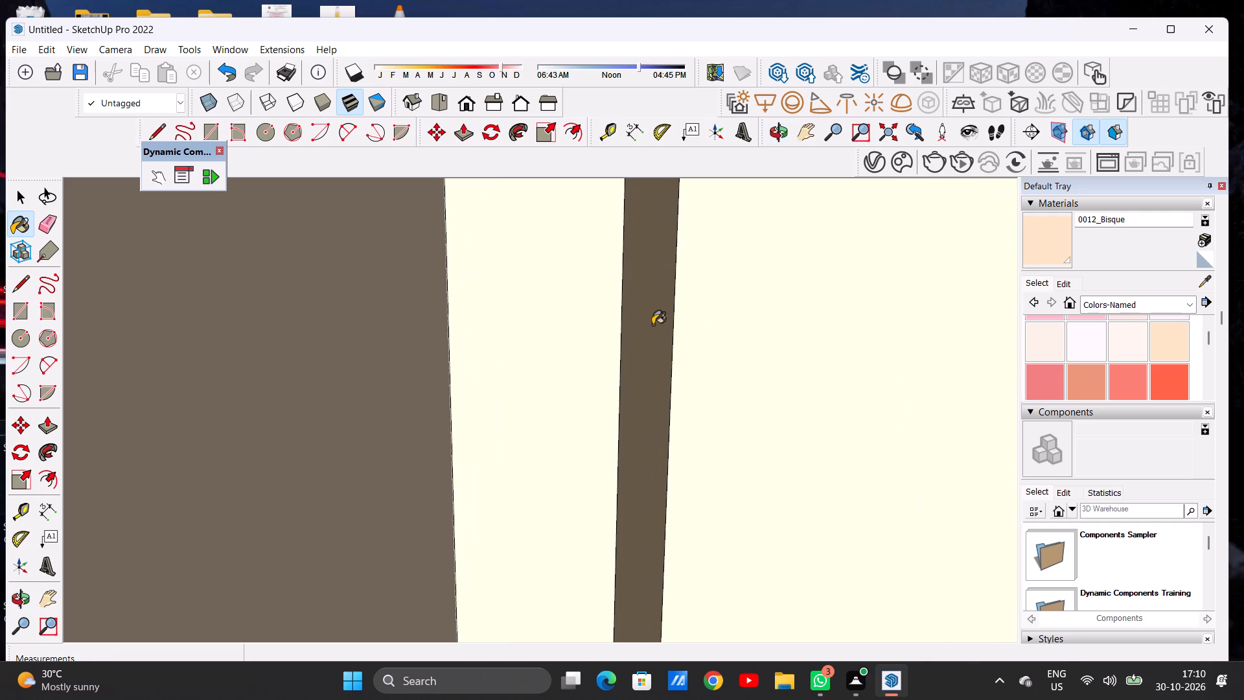
pyautogui.click(652, 325)
pyautogui.moveTo(779, 327); pyautogui.dragTo(824, 327, button='middle')
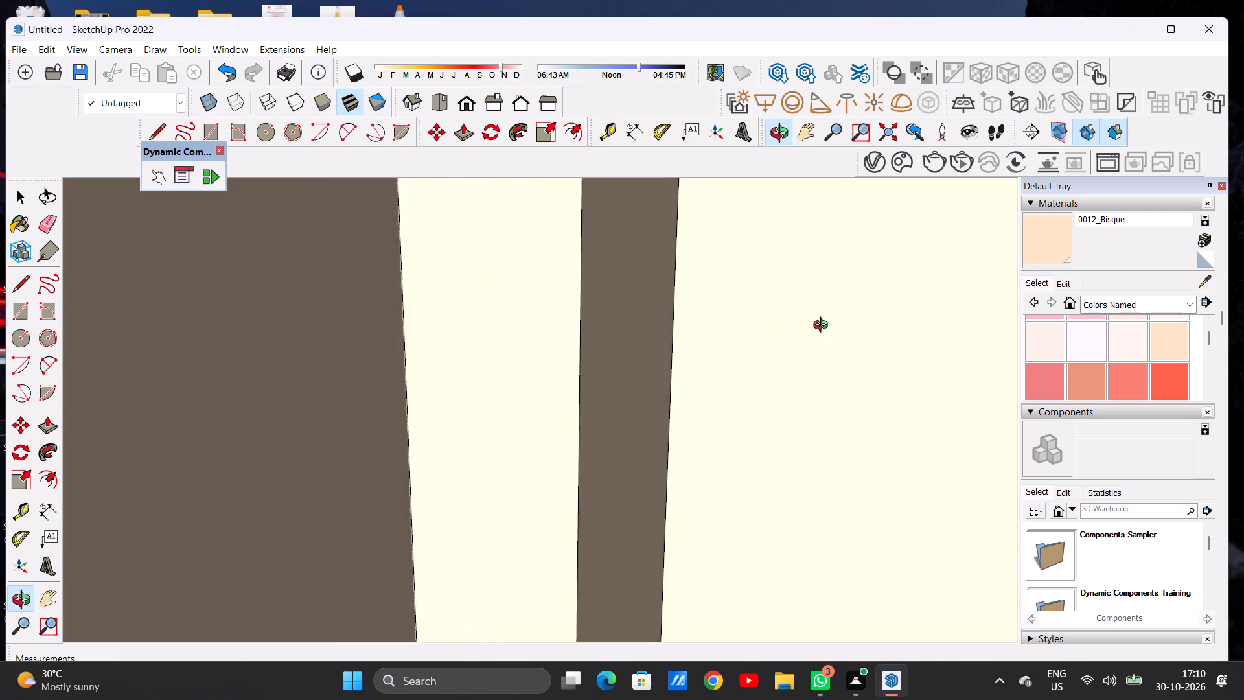
pyautogui.moveTo(824, 327); pyautogui.dragTo(855, 323, button='middle')
pyautogui.click(658, 334)
pyautogui.moveTo(735, 326); pyautogui.dragTo(646, 327, button='middle')
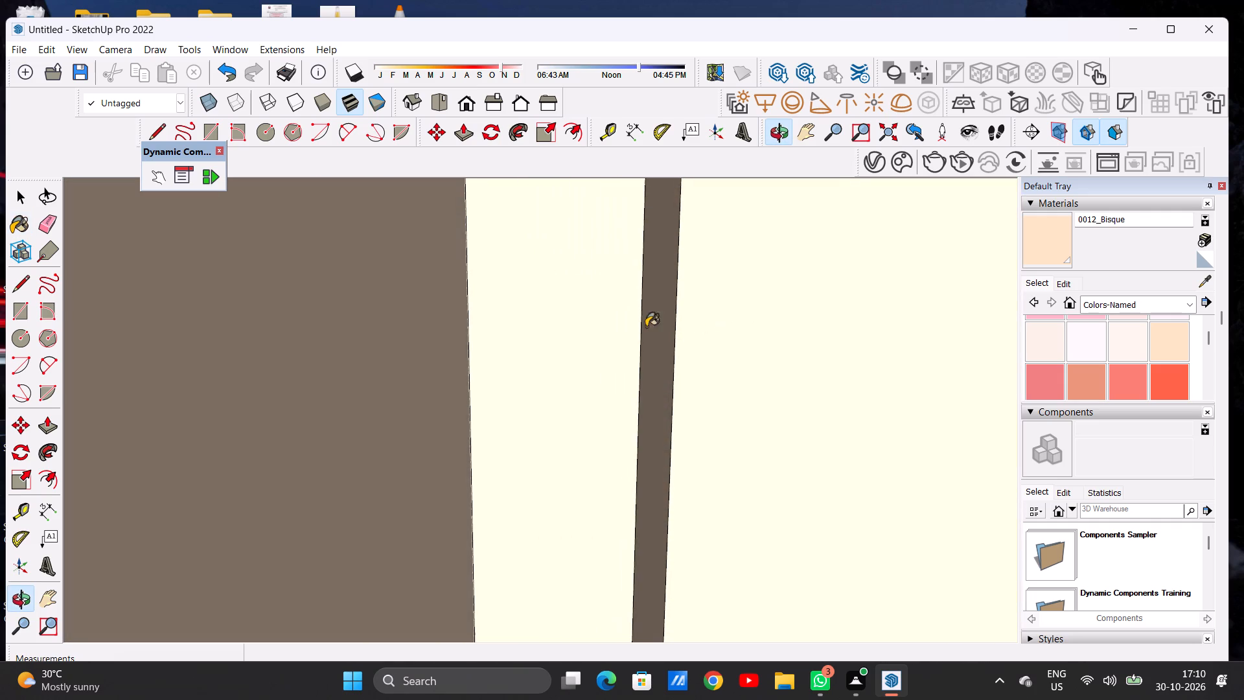
pyautogui.scroll(1, 652, 336)
pyautogui.scroll(-3, 663, 348)
pyautogui.scroll(1, 663, 348)
pyautogui.scroll(-20, 663, 348)
pyautogui.scroll(-11, 663, 348)
pyautogui.moveTo(767, 340); pyautogui.dragTo(755, 338, button='middle')
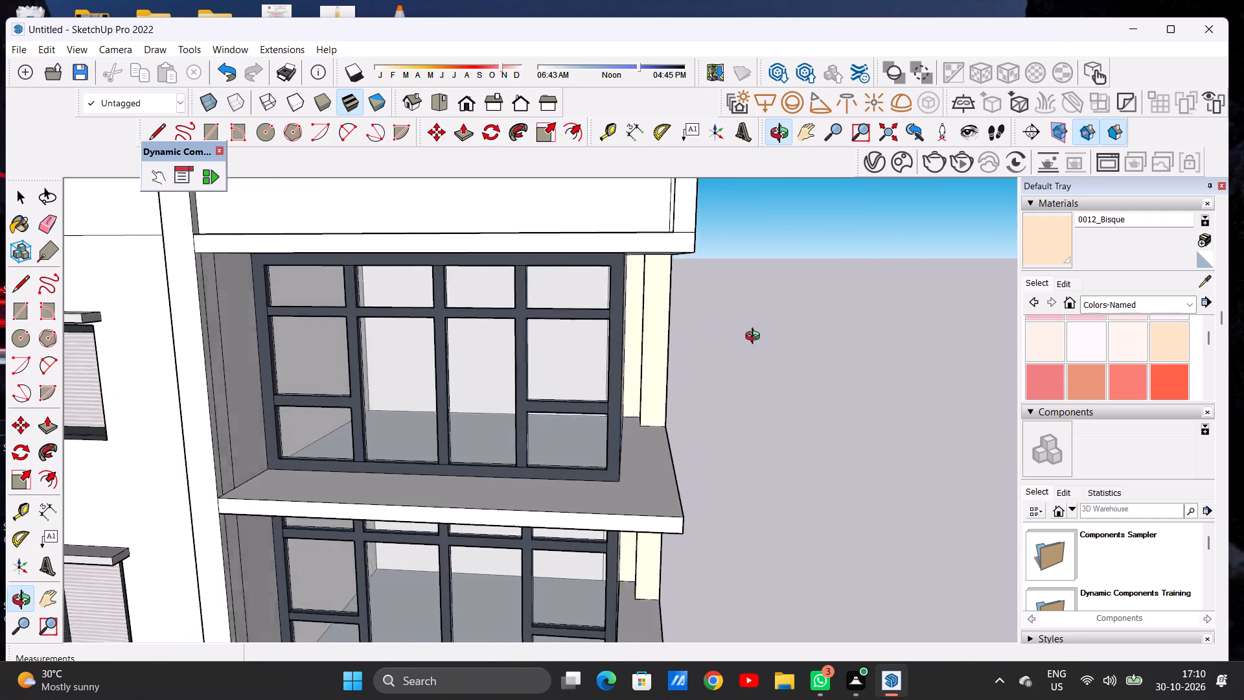
# Paint the outer side face of the upper glazed balcony's corner column with 0012_Bisque.
pyautogui.moveTo(755, 338); pyautogui.dragTo(579, 353, button='middle')
pyautogui.scroll(7, 780, 326)
pyautogui.scroll(-1, 750, 344)
pyautogui.scroll(5, 750, 347)
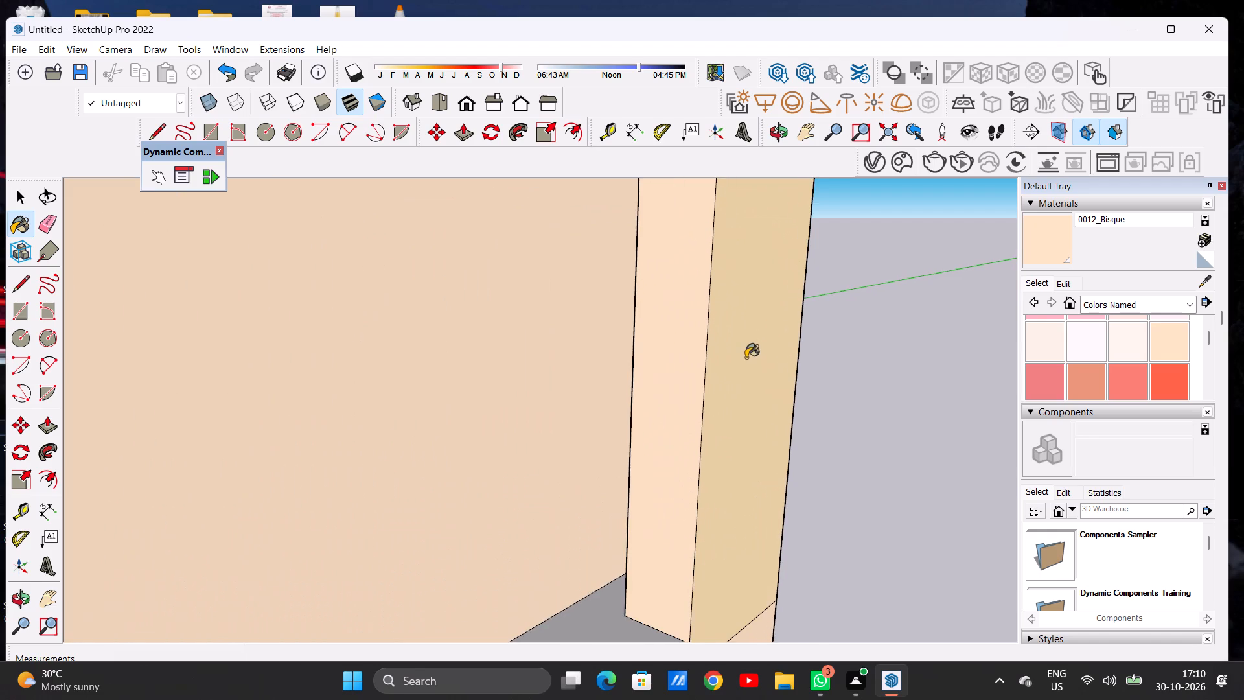
pyautogui.click(742, 356)
# Examine the repainted balconies and the whole front facade from several angles for surfaces still needing material.
pyautogui.scroll(-16, 727, 367)
pyautogui.moveTo(779, 389); pyautogui.dragTo(557, 349, button='middle')
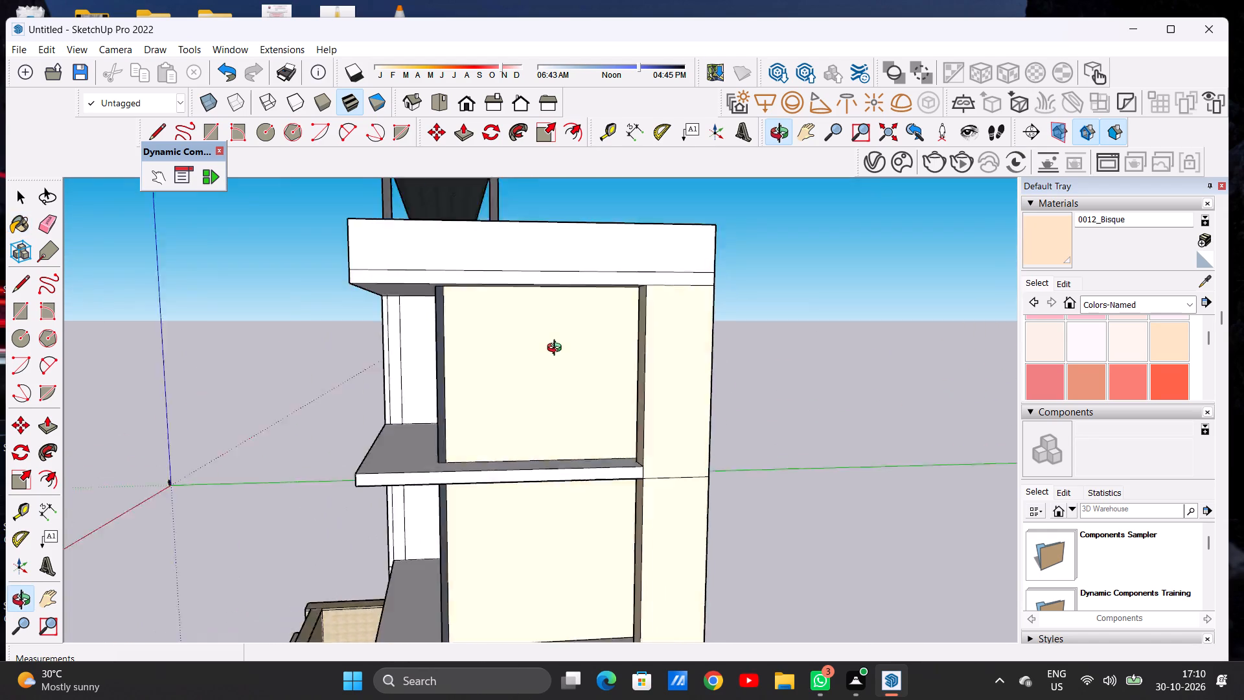
pyautogui.moveTo(557, 349); pyautogui.dragTo(848, 368, button='middle')
pyautogui.scroll(-10, 735, 359)
pyautogui.scroll(4, 700, 345)
pyautogui.scroll(-1, 700, 345)
pyautogui.scroll(5, 700, 345)
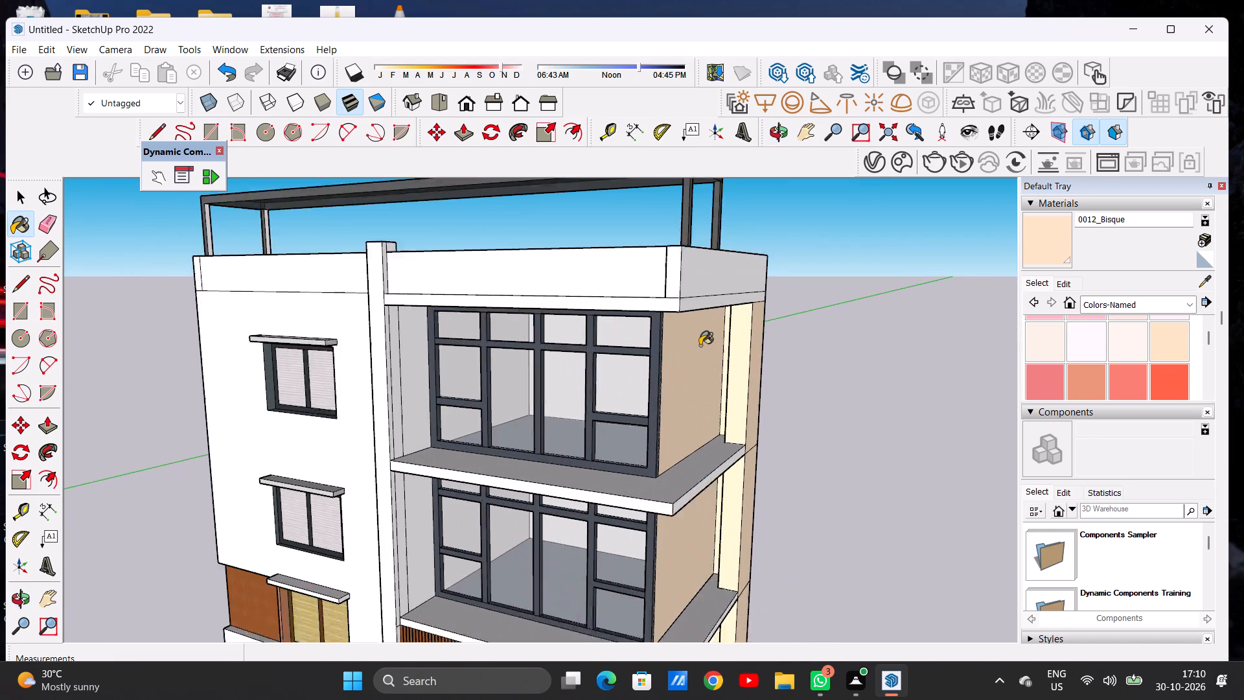
pyautogui.scroll(2, 700, 345)
pyautogui.scroll(-6, 701, 347)
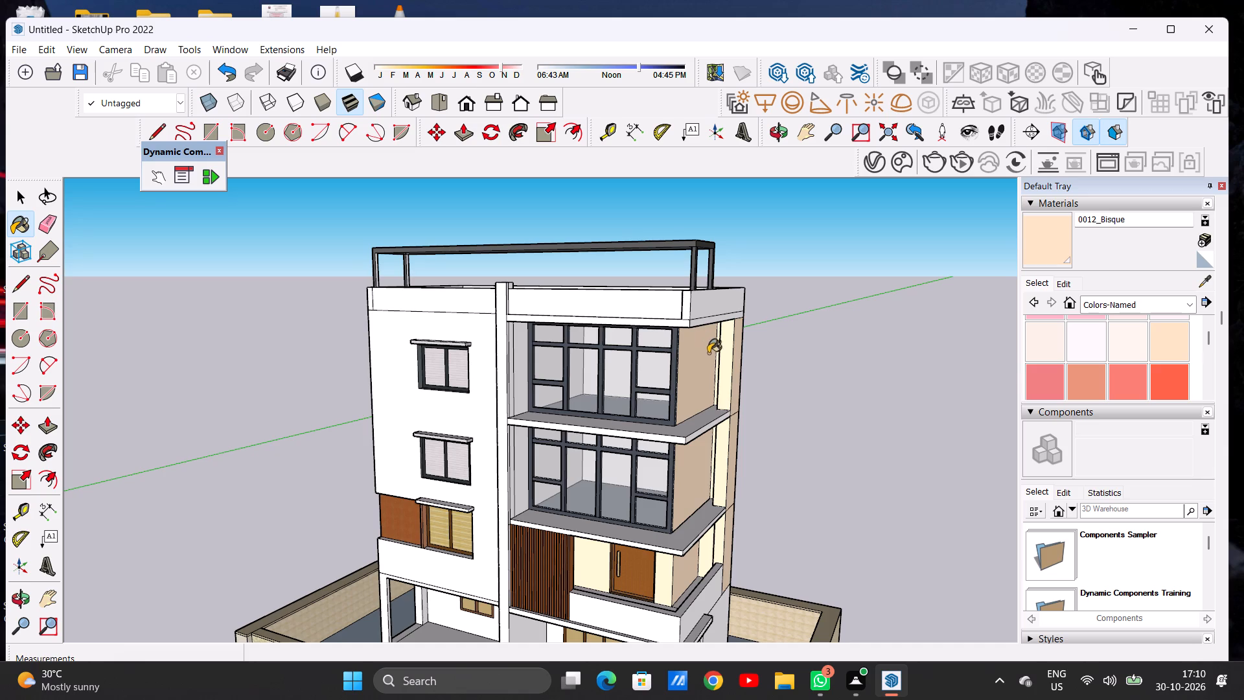
pyautogui.moveTo(720, 372); pyautogui.dragTo(986, 323, button='middle')
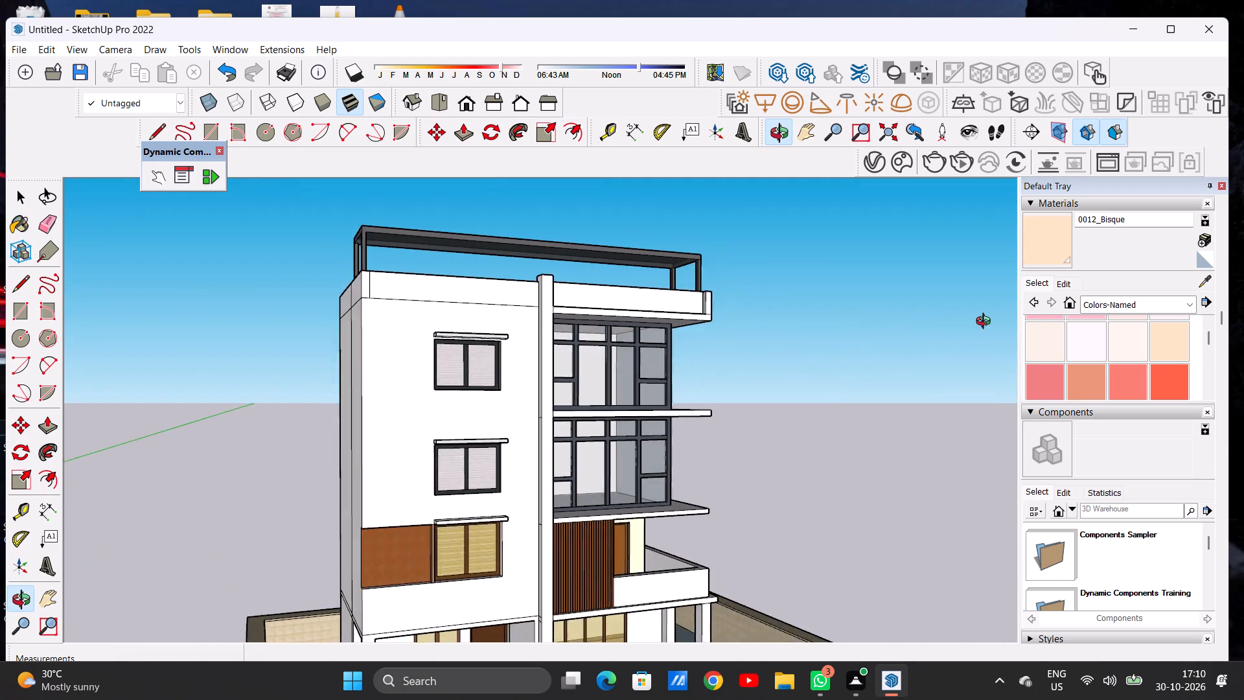
pyautogui.moveTo(986, 323); pyautogui.dragTo(871, 341, button='middle')
pyautogui.scroll(-10, 660, 351)
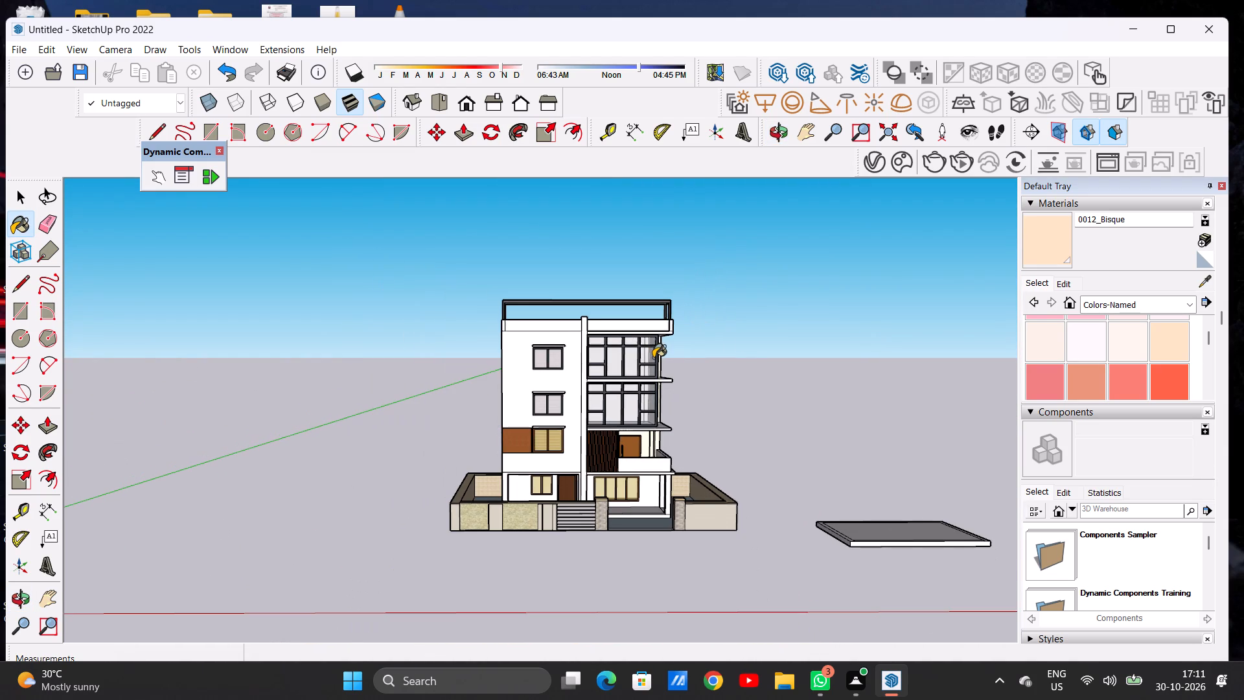
pyautogui.scroll(-5, 663, 336)
pyautogui.scroll(2, 645, 421)
pyautogui.scroll(-2, 645, 421)
pyautogui.scroll(1, 645, 421)
pyautogui.scroll(-1, 645, 423)
pyautogui.scroll(12, 645, 423)
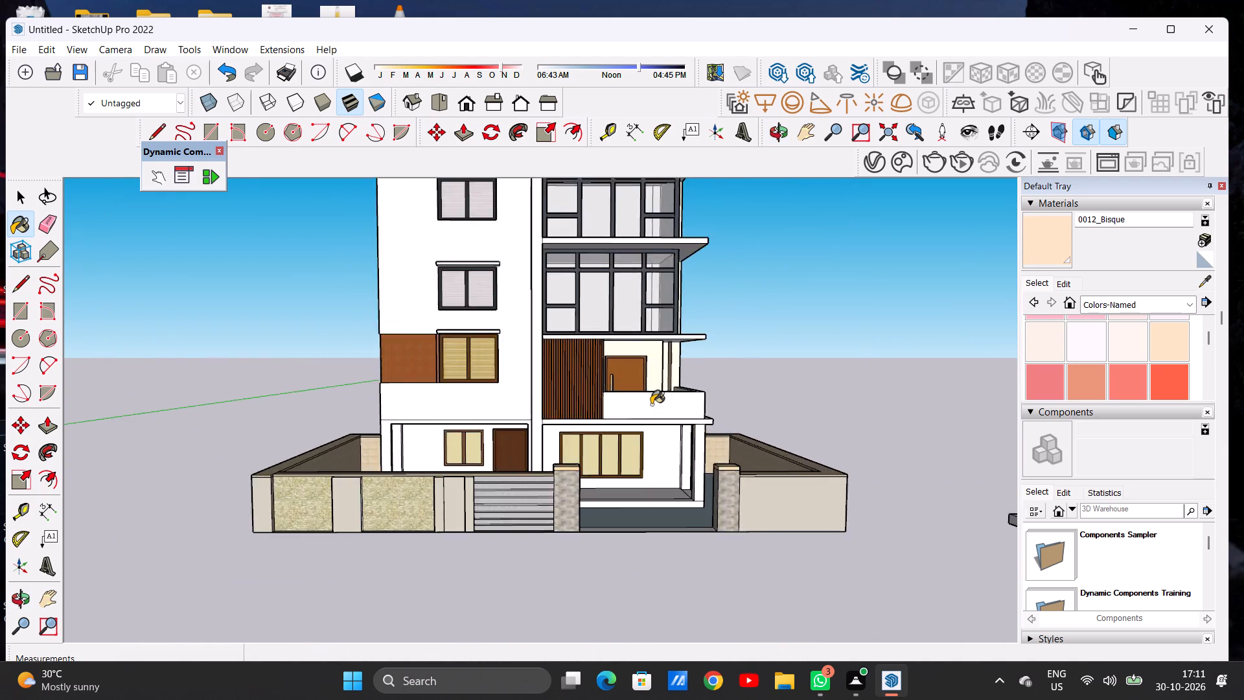
# Paint the ground-floor porch's rear wall around the four-pane window and its inner side wall with 0012_Bisque.
pyautogui.scroll(2, 651, 404)
pyautogui.scroll(-1, 651, 404)
pyautogui.scroll(3, 651, 404)
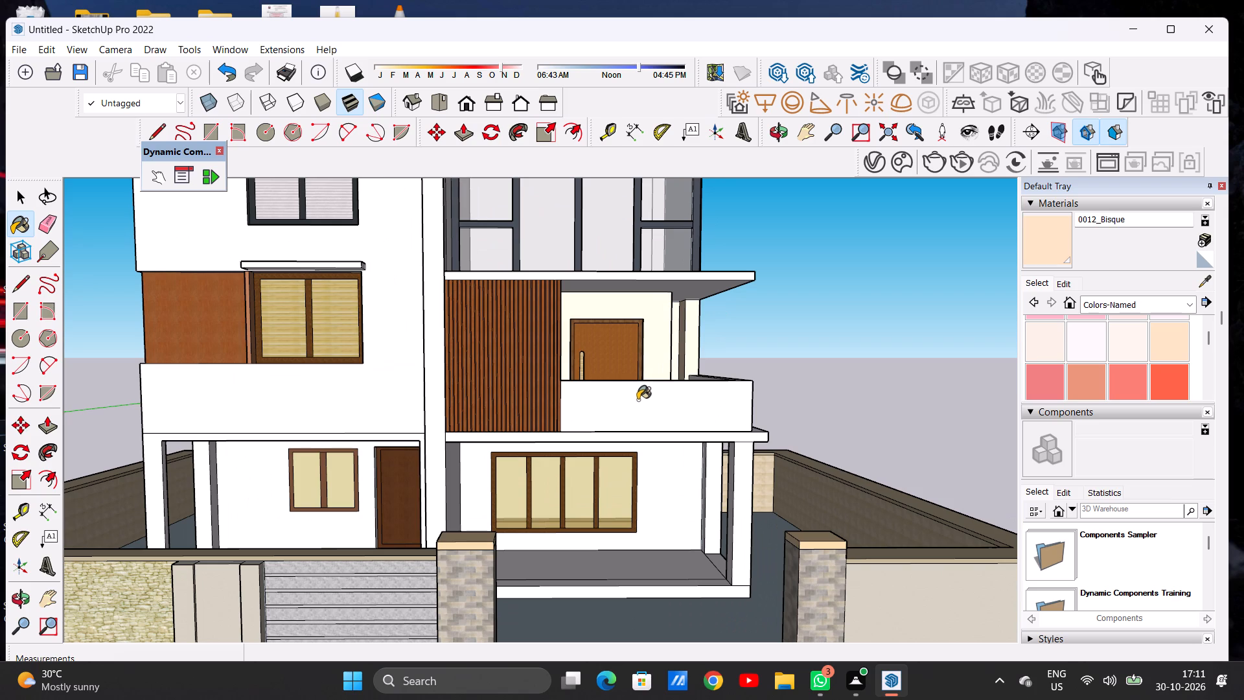
pyautogui.scroll(-7, 628, 412)
pyautogui.scroll(3, 657, 484)
pyautogui.scroll(-1, 657, 484)
pyautogui.scroll(7, 657, 484)
pyautogui.scroll(-1, 665, 463)
pyautogui.scroll(2, 666, 463)
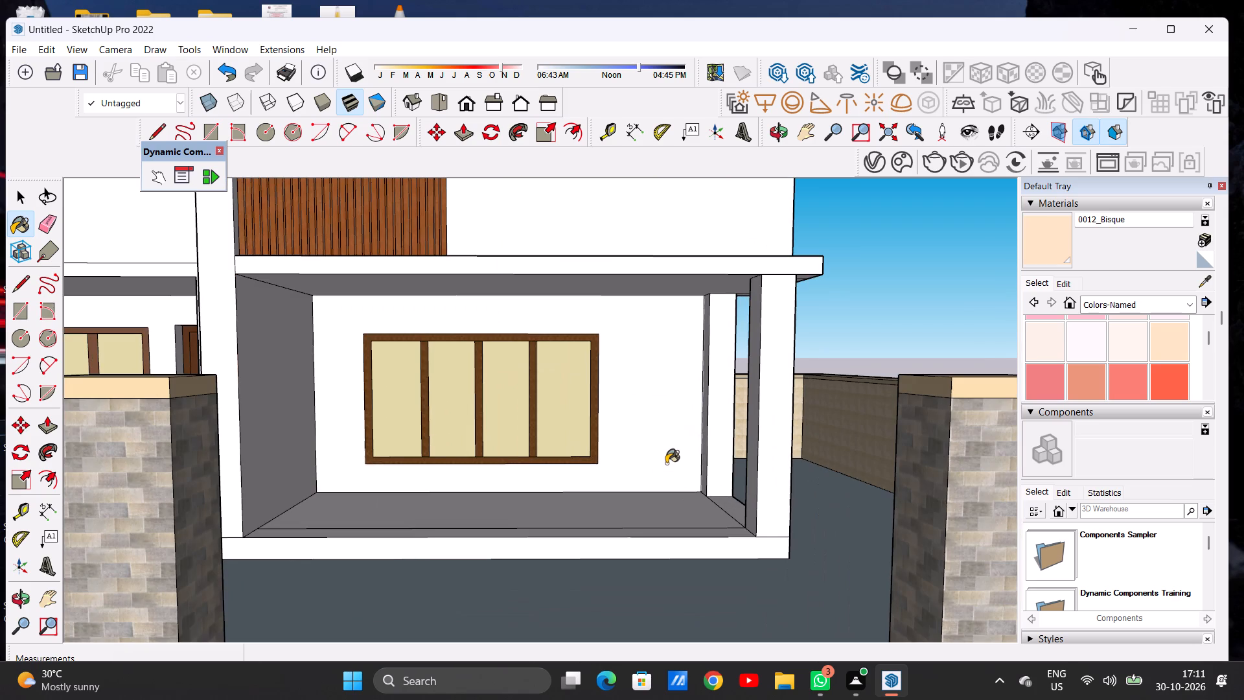
pyautogui.scroll(3, 647, 421)
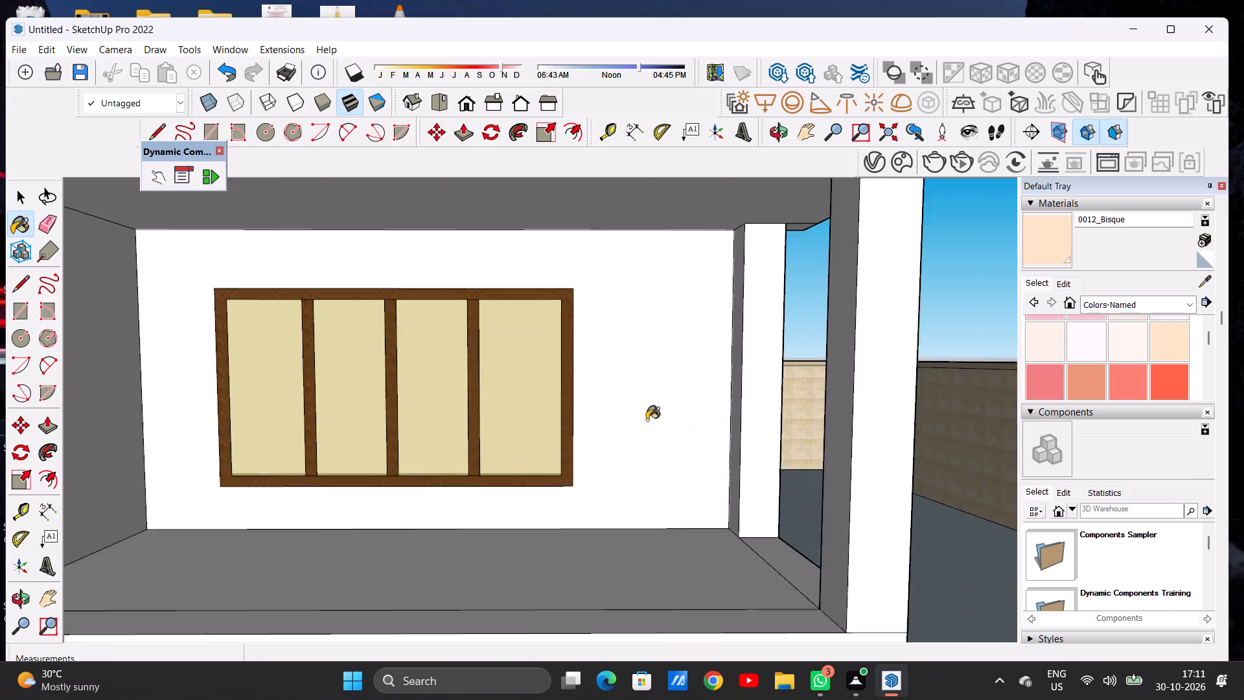
pyautogui.scroll(3, 647, 420)
pyautogui.click(647, 413)
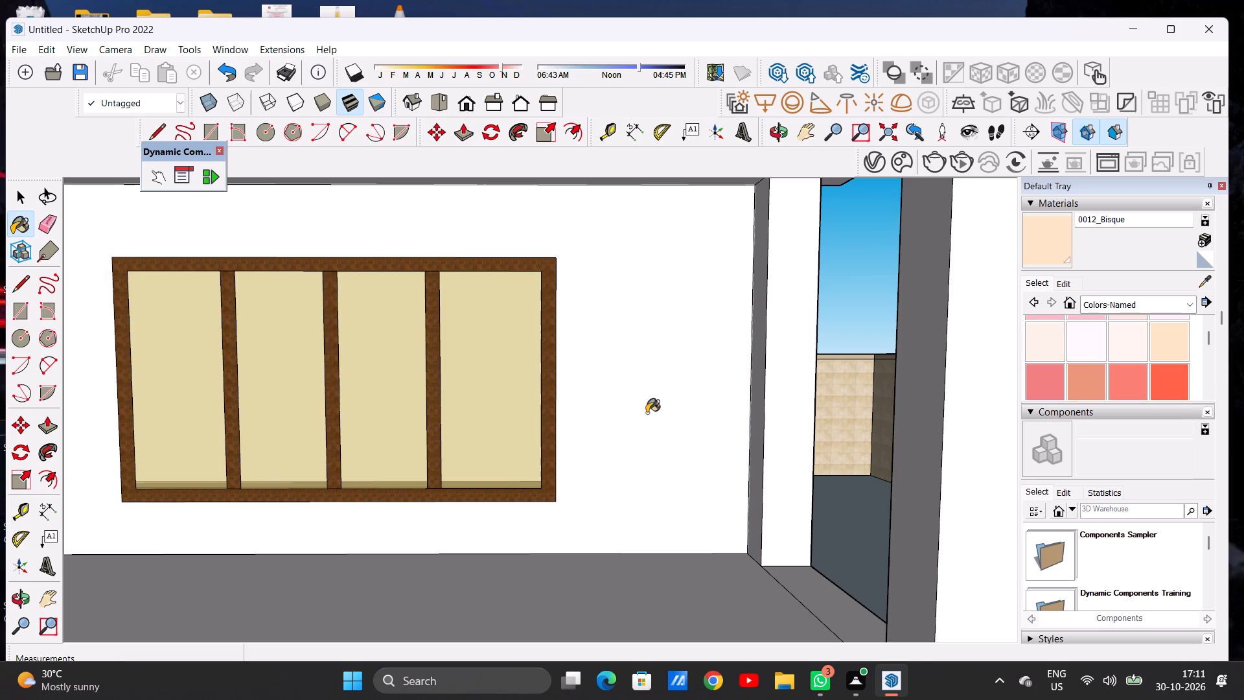
pyautogui.scroll(-8, 647, 413)
pyautogui.moveTo(613, 410); pyautogui.dragTo(489, 461, button='middle')
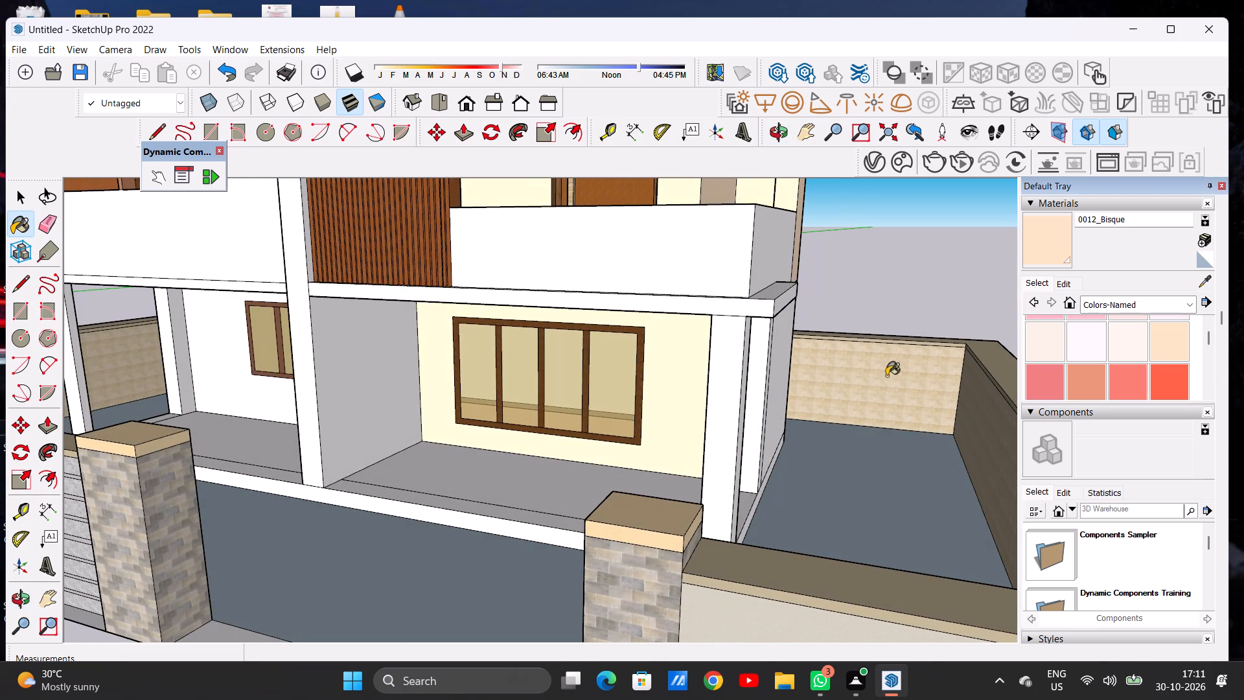
pyautogui.scroll(13, 312, 389)
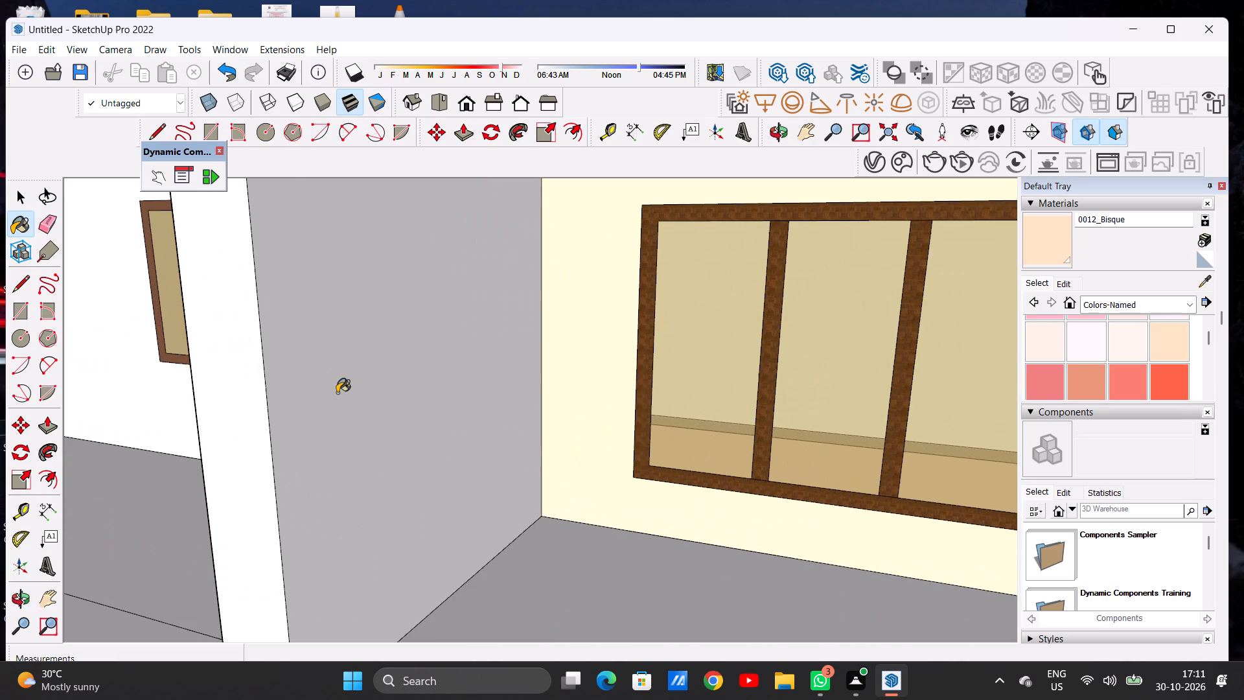
pyautogui.click(337, 393)
# Paint the inner side and front faces of the ground-floor porch's rear column with 0012_Bisque.
pyautogui.scroll(-8, 433, 410)
pyautogui.scroll(-9, 503, 436)
pyautogui.moveTo(594, 451); pyautogui.dragTo(743, 406, button='middle')
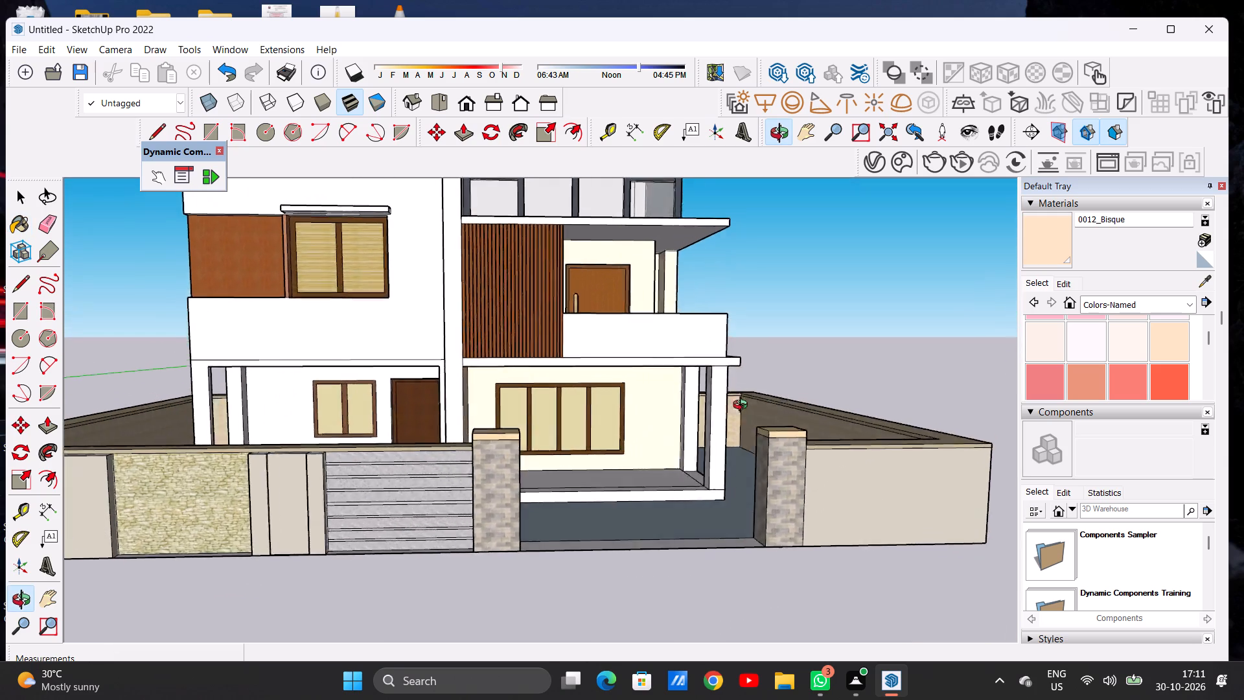
pyautogui.moveTo(743, 406); pyautogui.dragTo(785, 423, button='middle')
pyautogui.scroll(12, 665, 423)
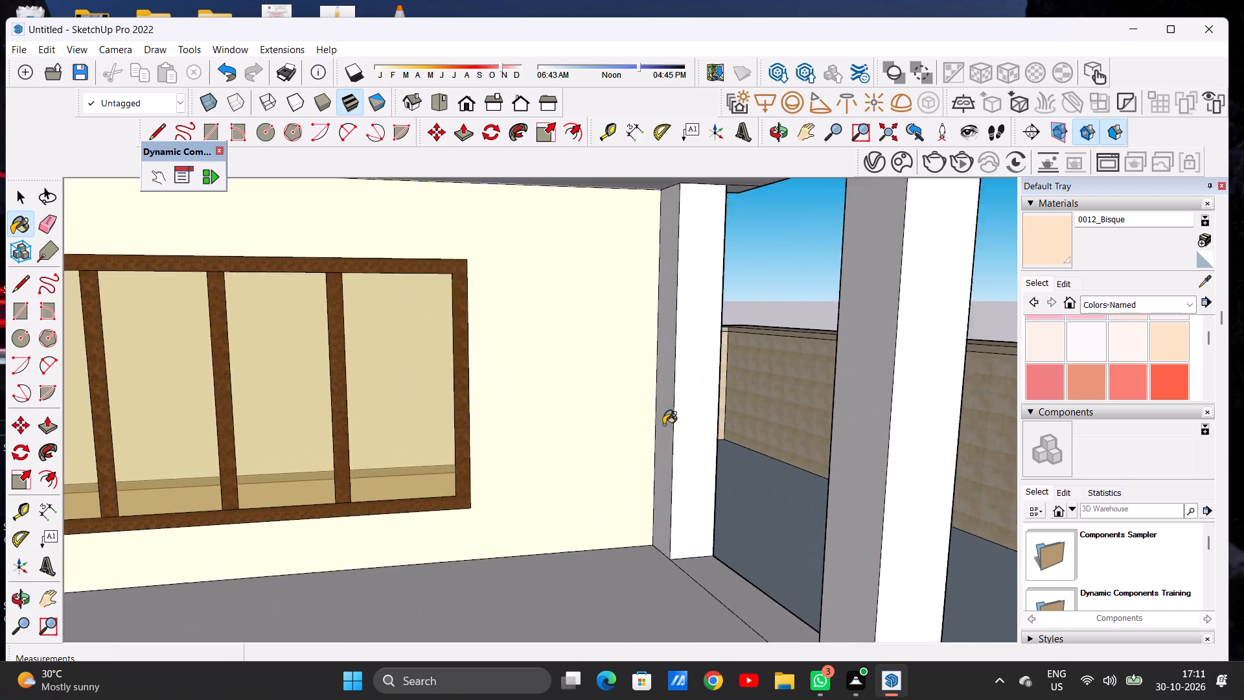
pyautogui.scroll(8, 663, 425)
pyautogui.click(664, 414)
pyautogui.click(695, 403)
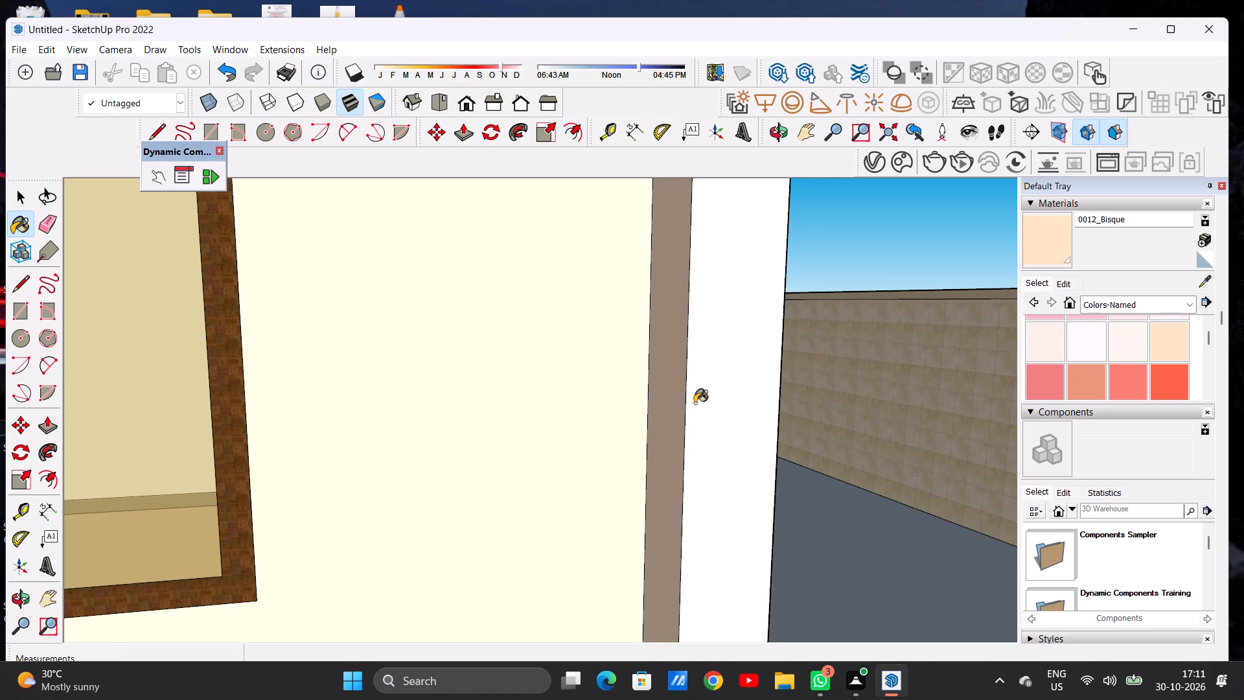
pyautogui.scroll(-2, 681, 407)
pyautogui.scroll(1, 680, 408)
pyautogui.scroll(-10, 680, 408)
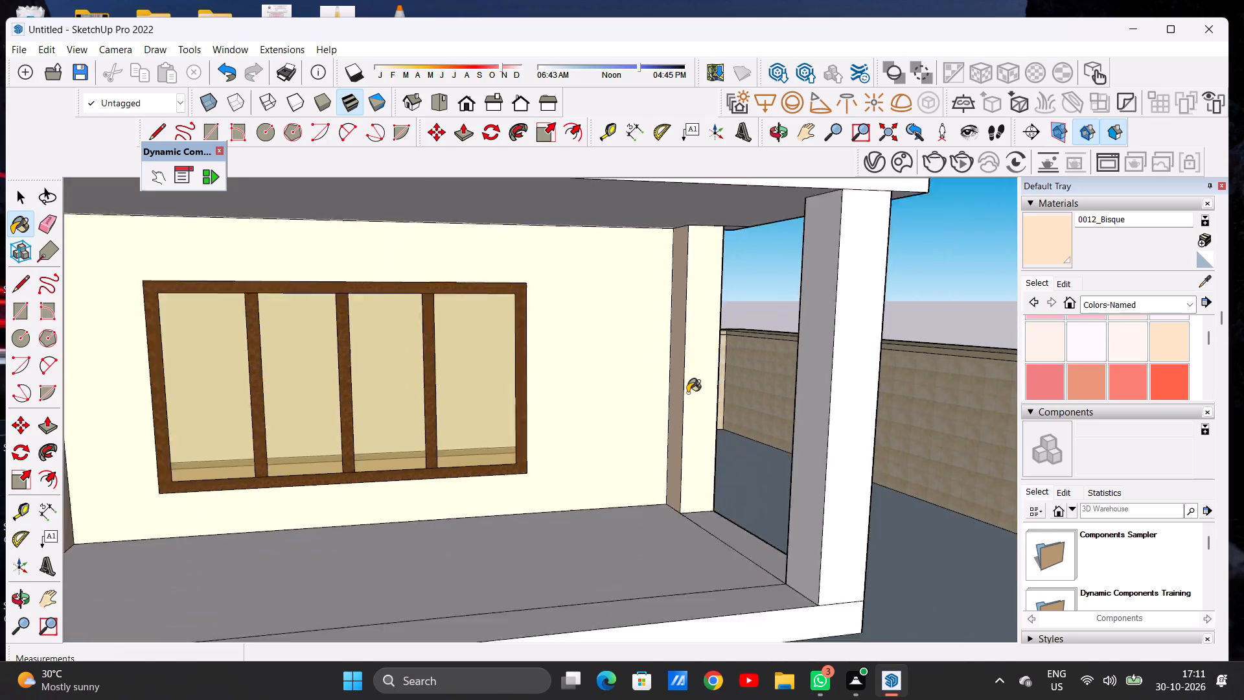
pyautogui.scroll(-12, 687, 393)
# Paint the narrow outer side face of the ground-floor porch's rear column with 0012_Bisque.
pyautogui.moveTo(709, 391); pyautogui.dragTo(384, 398, button='middle')
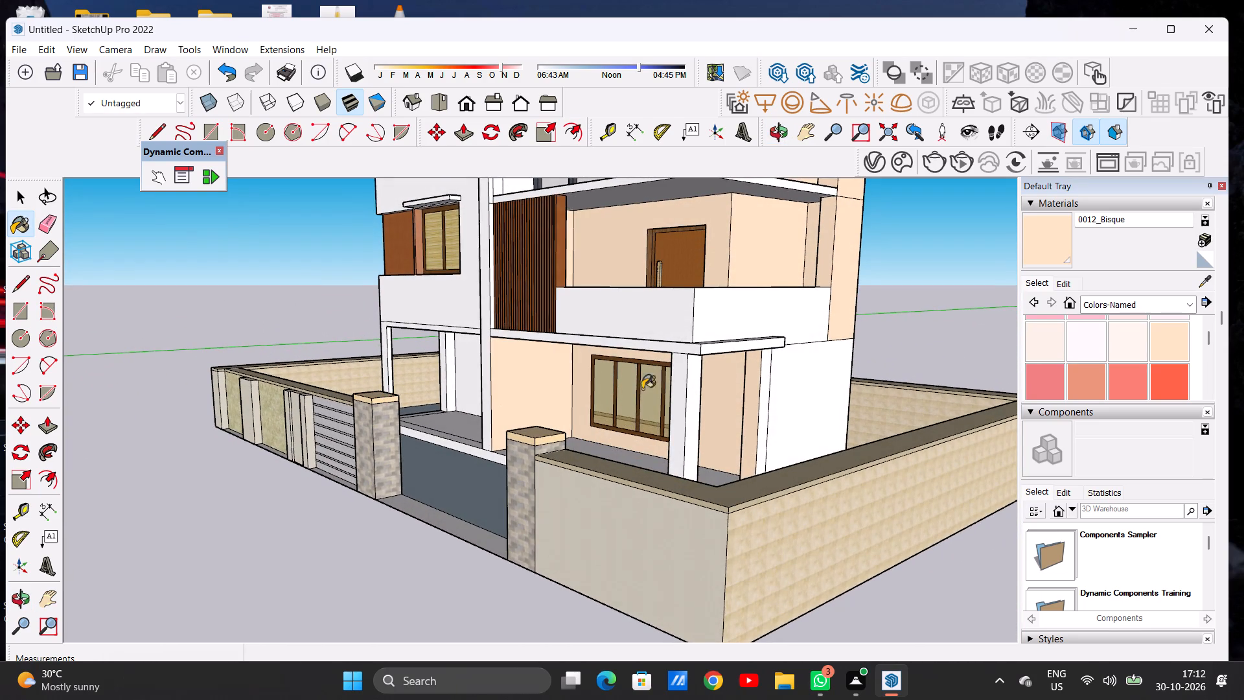
pyautogui.scroll(1, 781, 351)
pyautogui.scroll(-1, 781, 351)
pyautogui.scroll(1, 781, 351)
pyautogui.scroll(-1, 781, 353)
pyautogui.scroll(15, 779, 358)
pyautogui.click(761, 362)
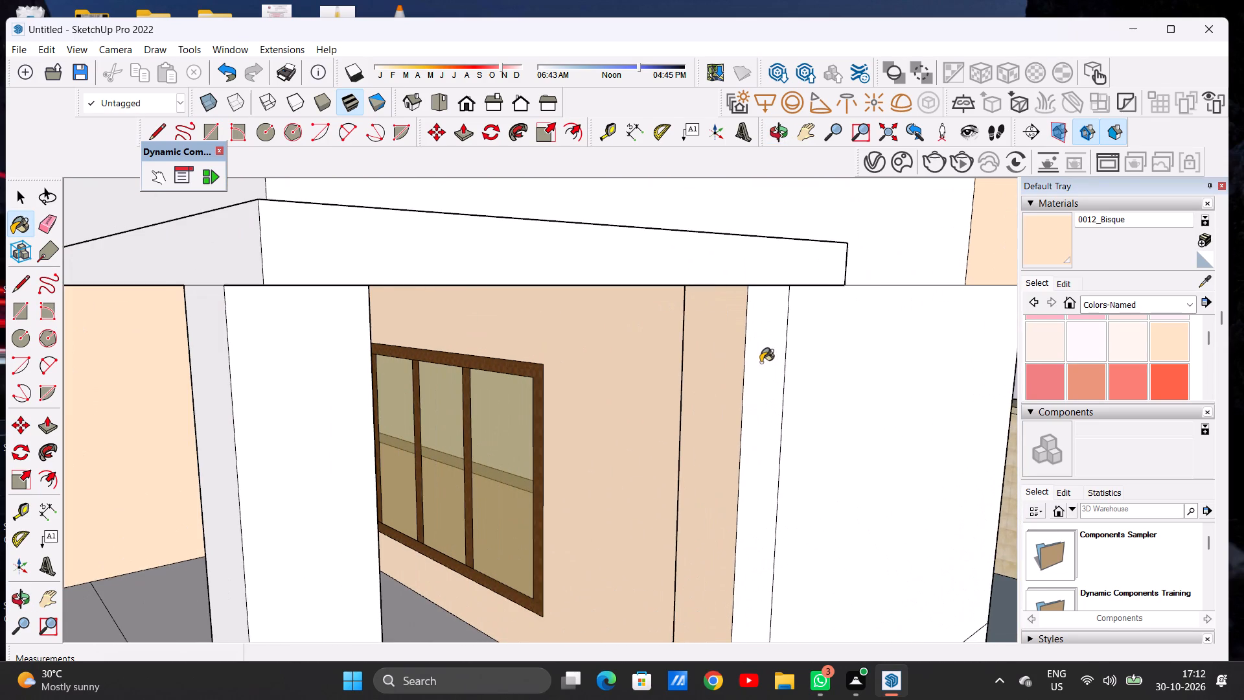
# Paint the large ground-floor exterior side wall behind the porch column with 0012_Bisque.
pyautogui.scroll(-14, 760, 369)
pyautogui.scroll(-8, 756, 384)
pyautogui.scroll(1, 781, 385)
pyautogui.scroll(-1, 781, 385)
pyautogui.scroll(2, 781, 385)
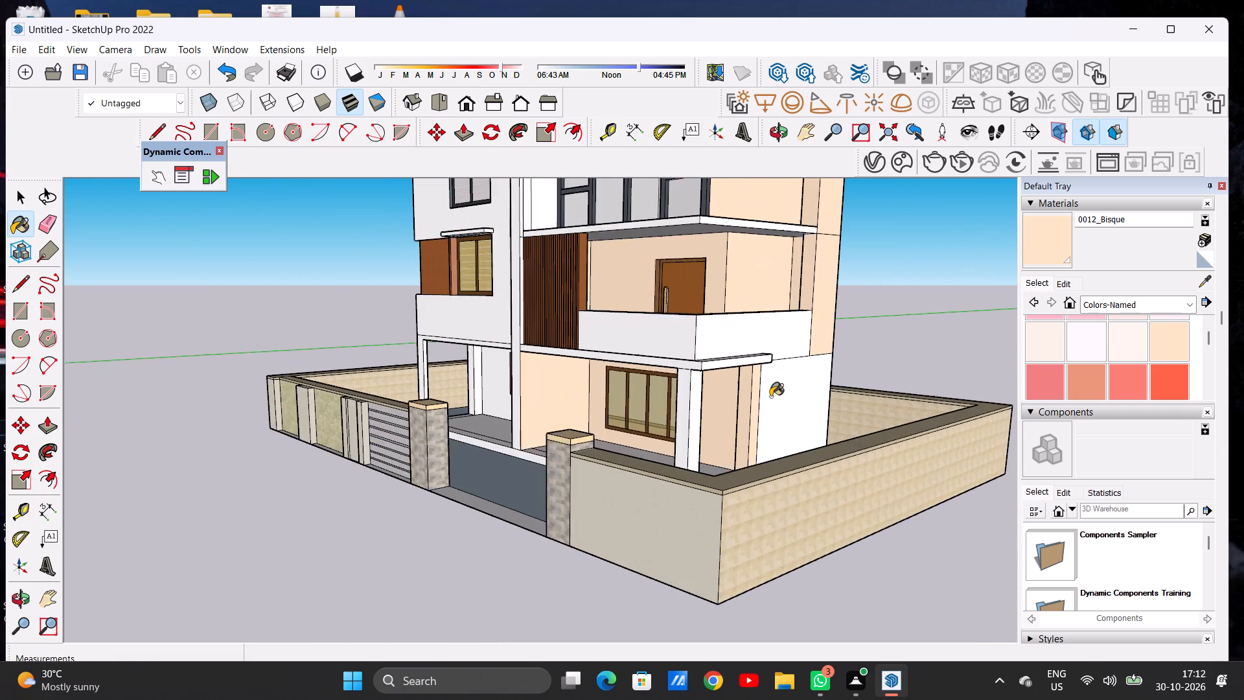
pyautogui.scroll(16, 765, 400)
pyautogui.click(765, 393)
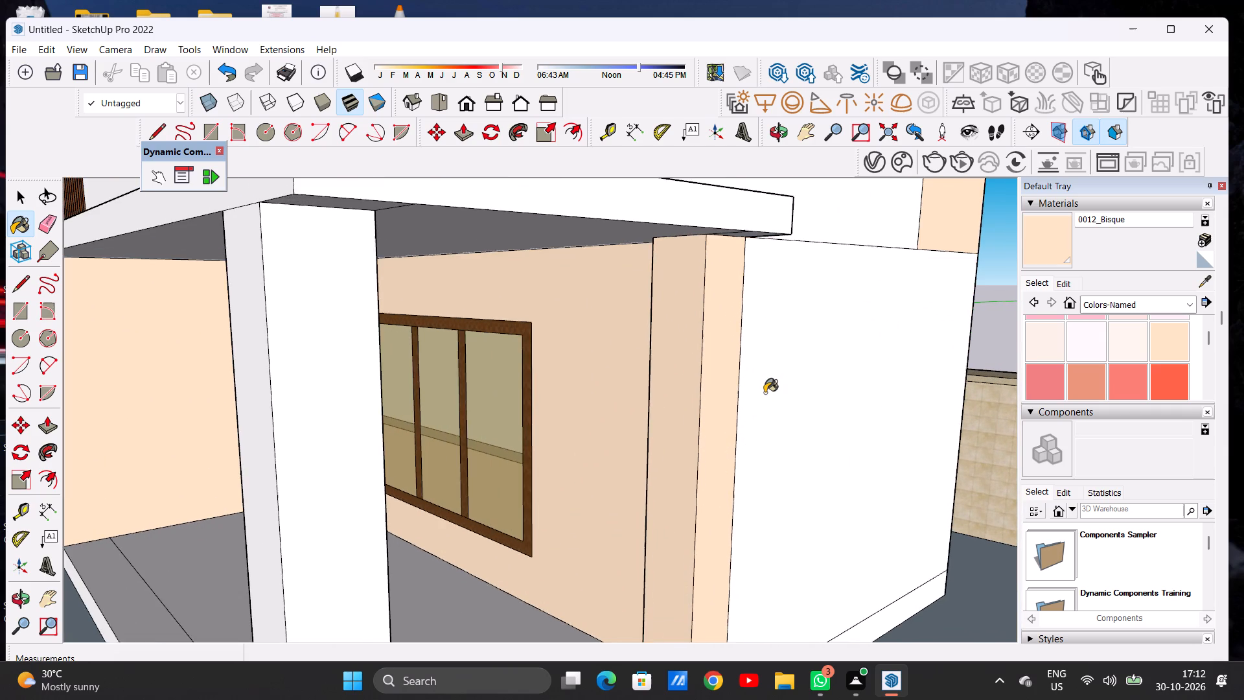
# Examine the front facade from afar and the glazed and wooden-door balconies up close for remaining unpainted surfaces.
pyautogui.scroll(-15, 765, 395)
pyautogui.scroll(-7, 751, 404)
pyautogui.moveTo(703, 419); pyautogui.dragTo(844, 413, button='middle')
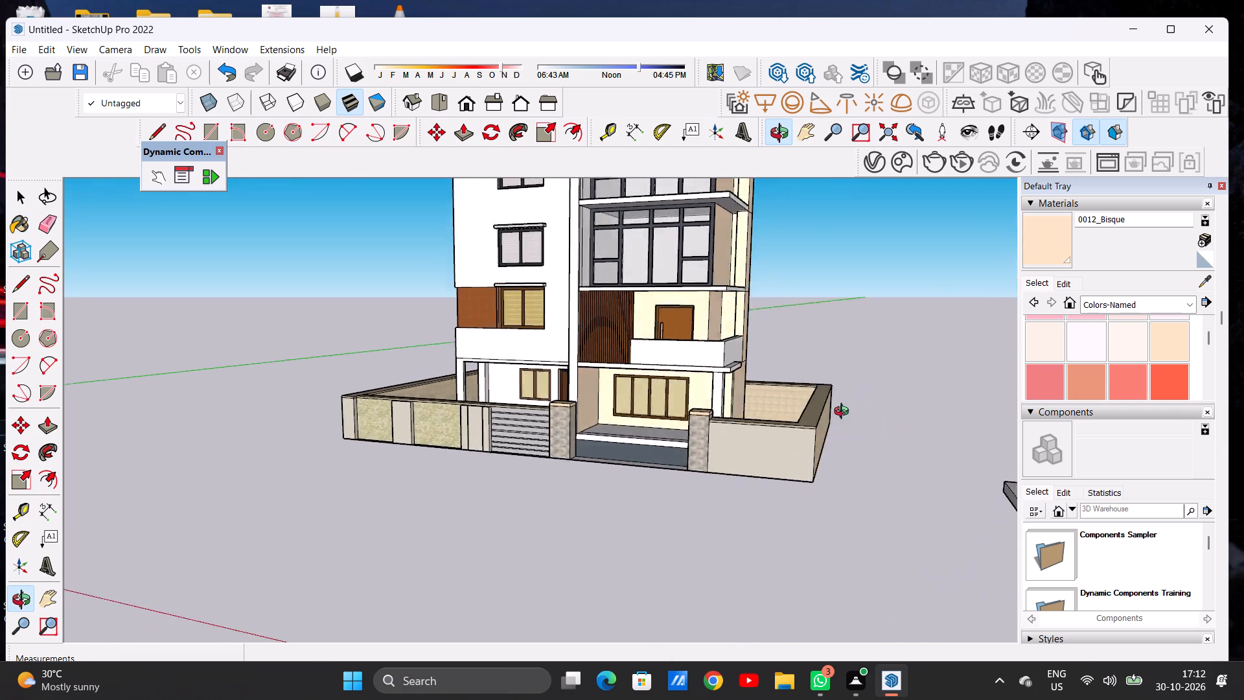
pyautogui.moveTo(844, 413); pyautogui.dragTo(929, 408, button='middle')
pyautogui.scroll(-3, 695, 446)
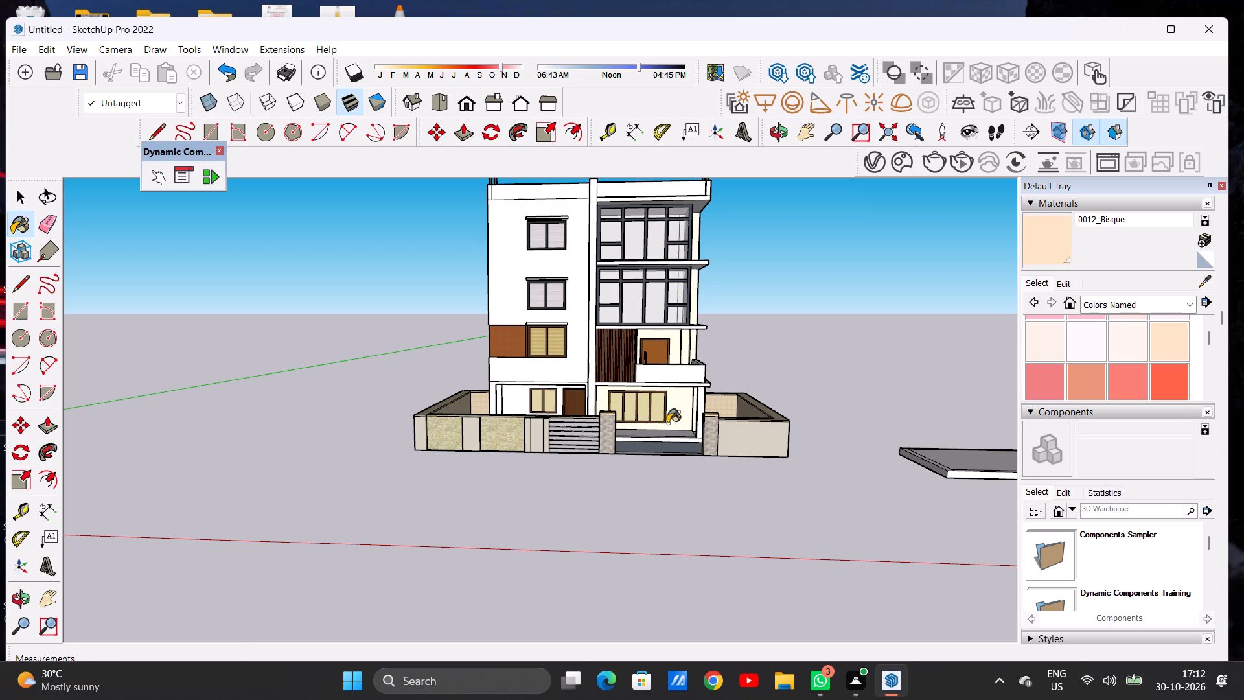
pyautogui.scroll(-5, 657, 401)
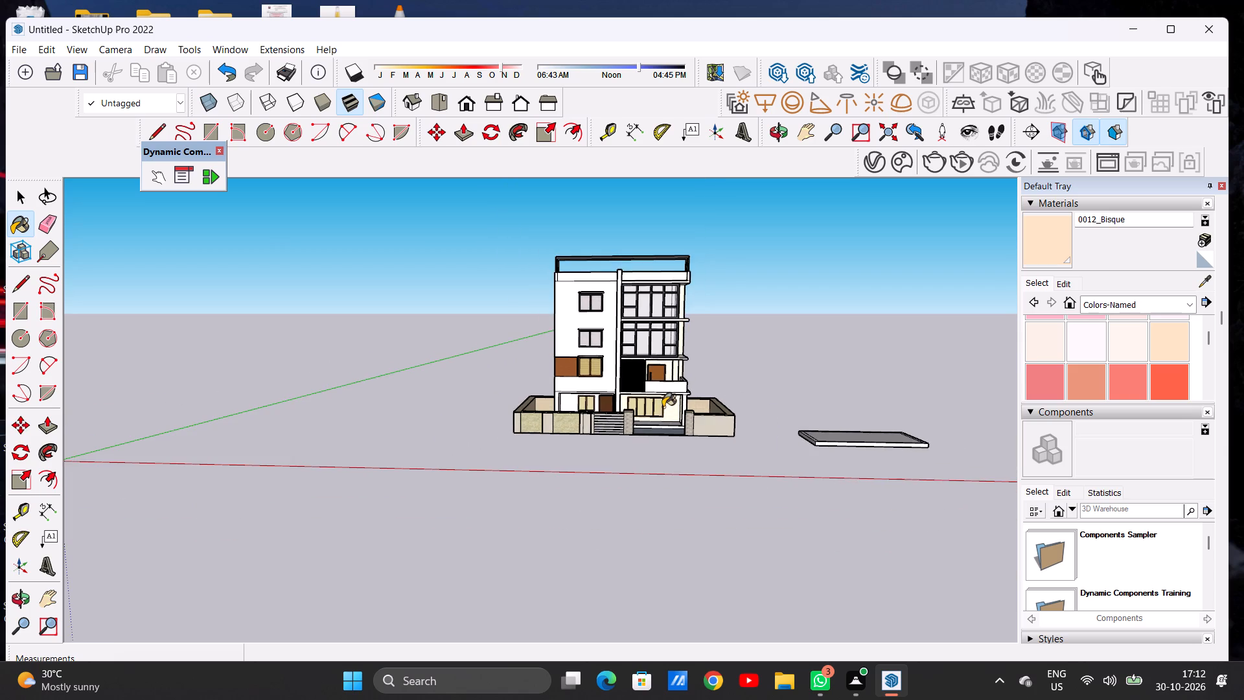
pyautogui.scroll(4, 667, 377)
pyautogui.scroll(16, 685, 323)
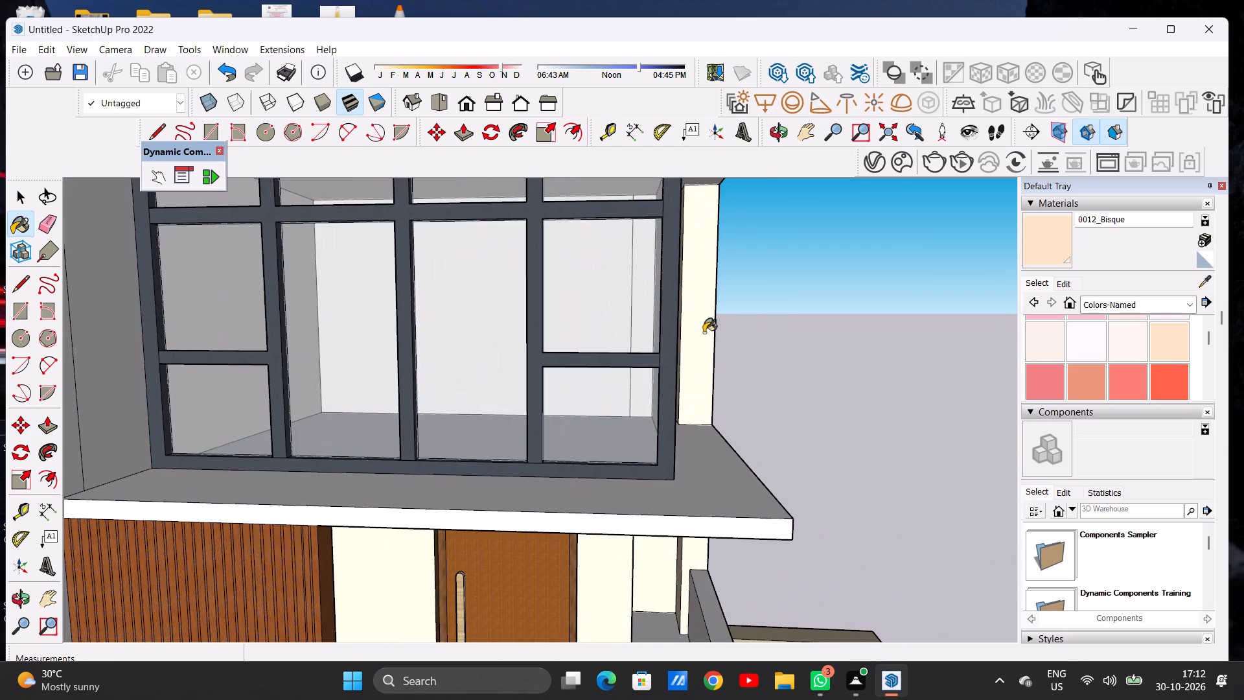
pyautogui.moveTo(699, 340); pyautogui.dragTo(699, 388, button='middle')
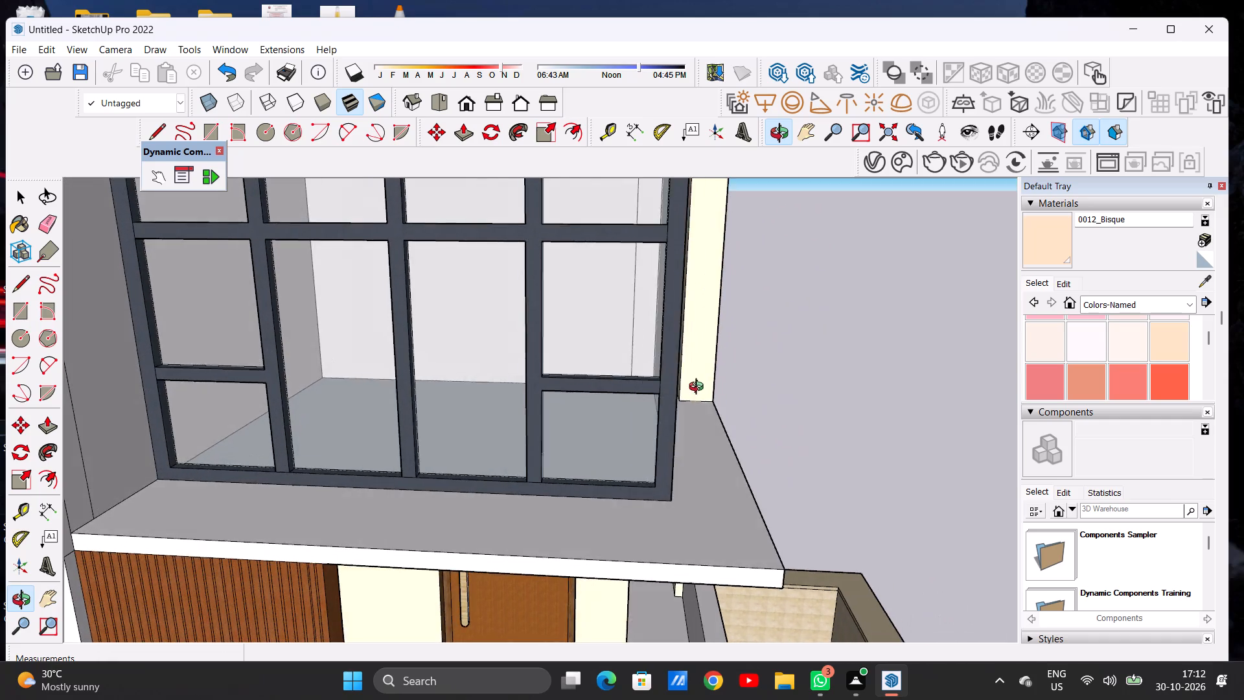
pyautogui.moveTo(699, 388); pyautogui.dragTo(700, 385, button='middle')
pyautogui.scroll(-9, 662, 393)
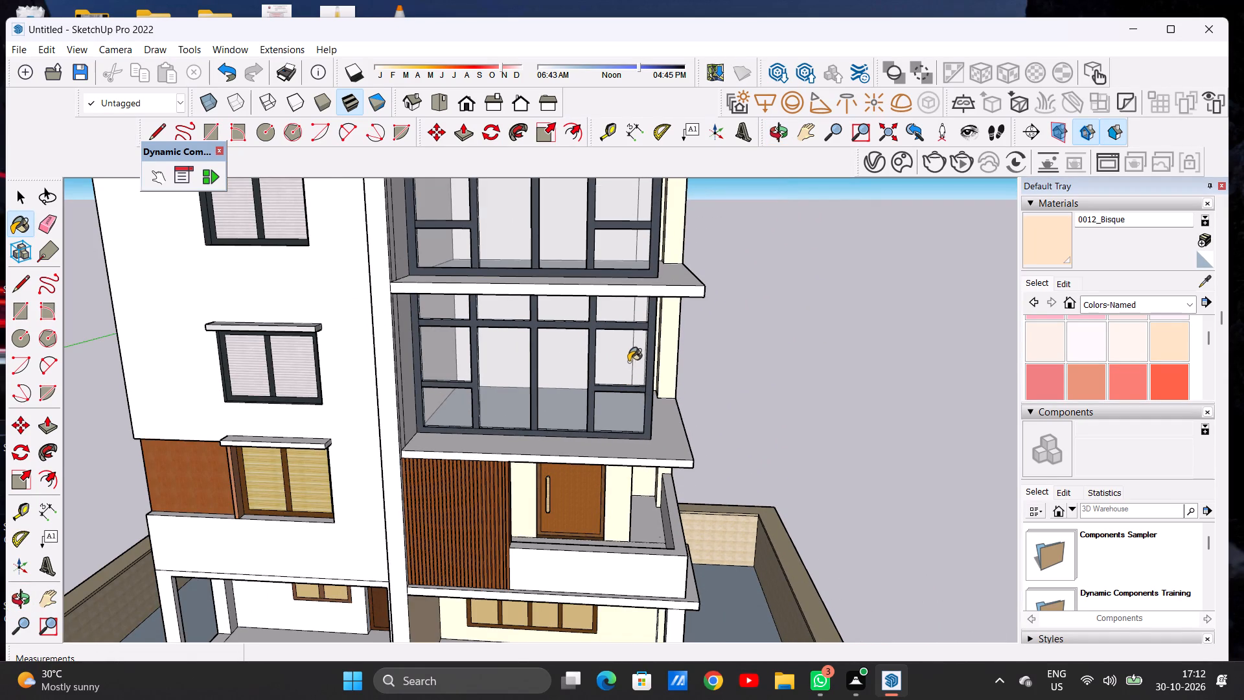
pyautogui.scroll(8, 651, 478)
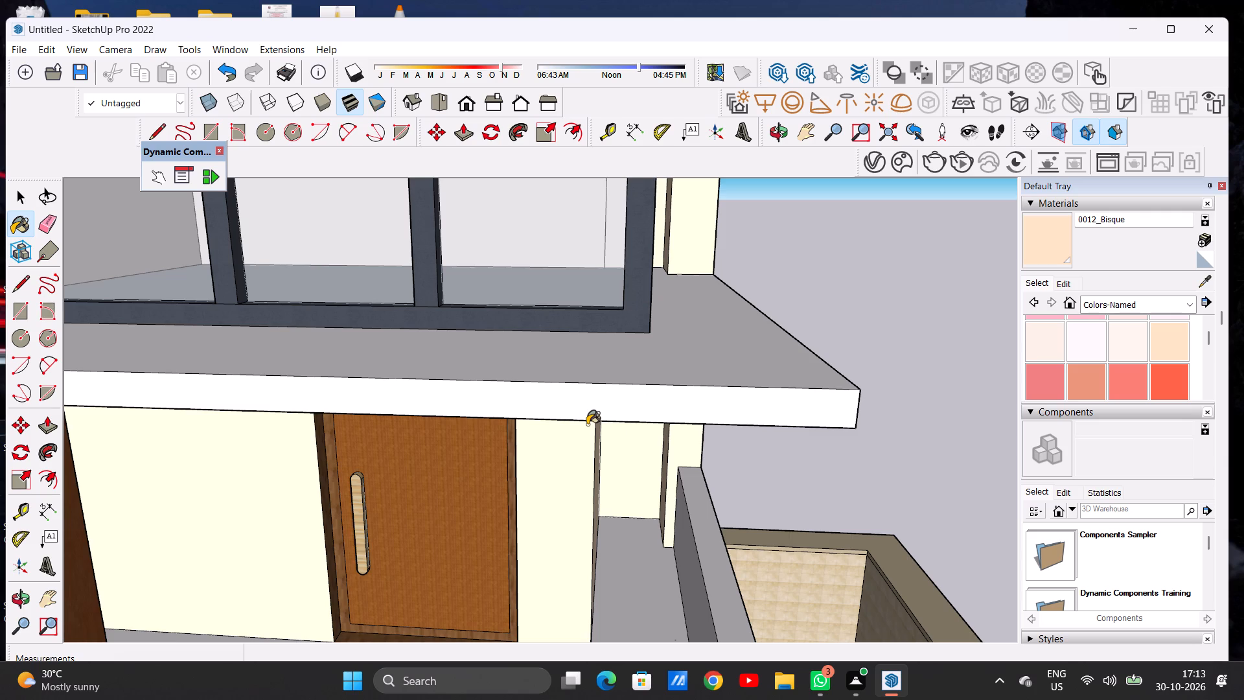
pyautogui.scroll(-7, 590, 420)
pyautogui.scroll(-7, 632, 324)
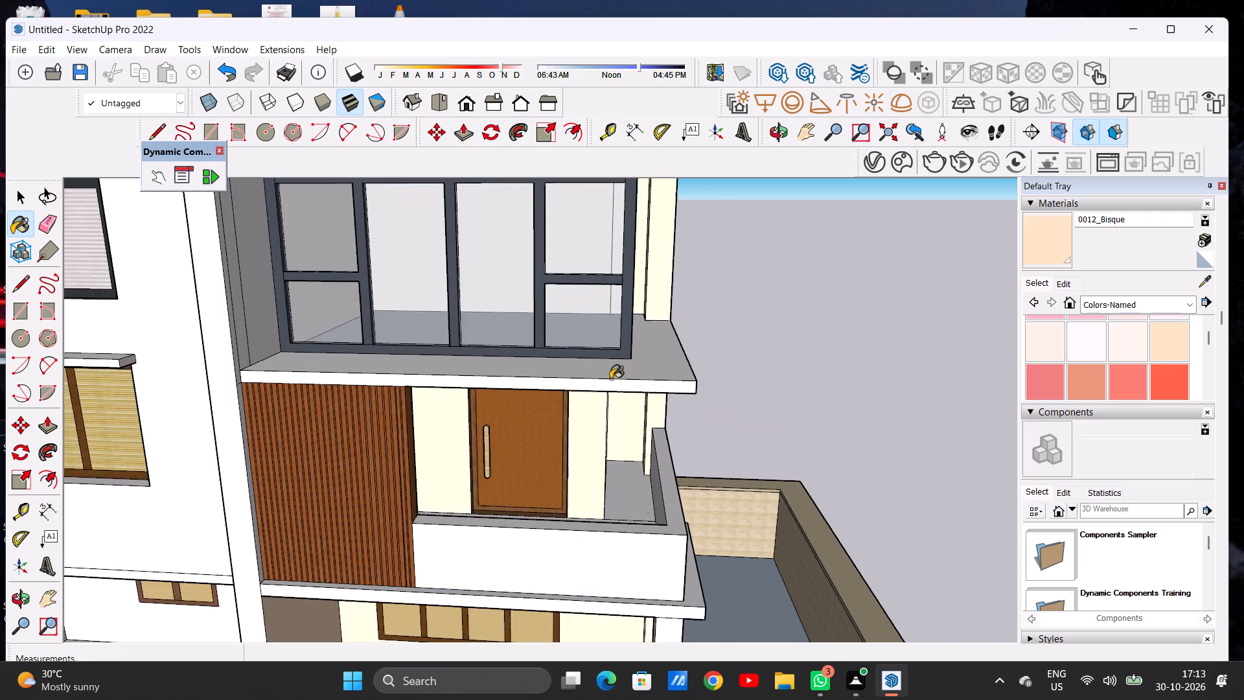
# Paint the front face of the front column on the porch below the slatted-wood balcony with 0012_Bisque.
pyautogui.scroll(-10, 601, 379)
pyautogui.moveTo(623, 465); pyautogui.dragTo(608, 431, button='middle')
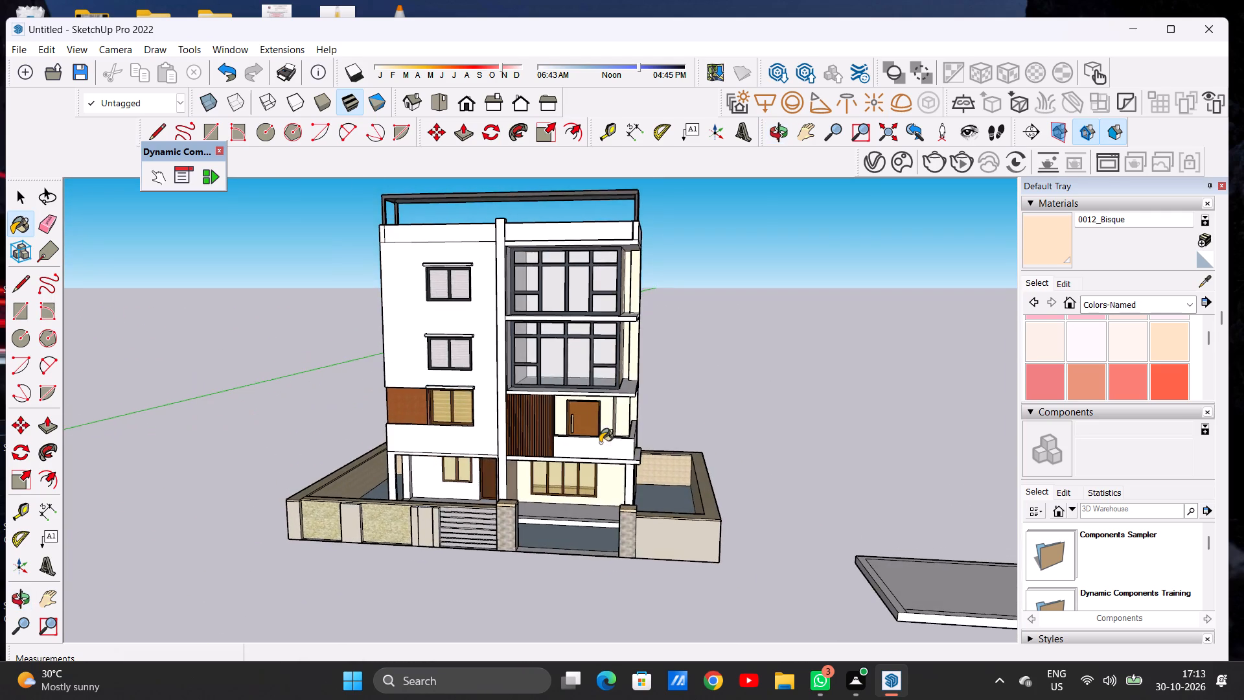
pyautogui.scroll(12, 581, 465)
pyautogui.scroll(-1, 439, 484)
pyautogui.scroll(2, 439, 484)
pyautogui.moveTo(429, 481); pyautogui.dragTo(467, 450, button='middle')
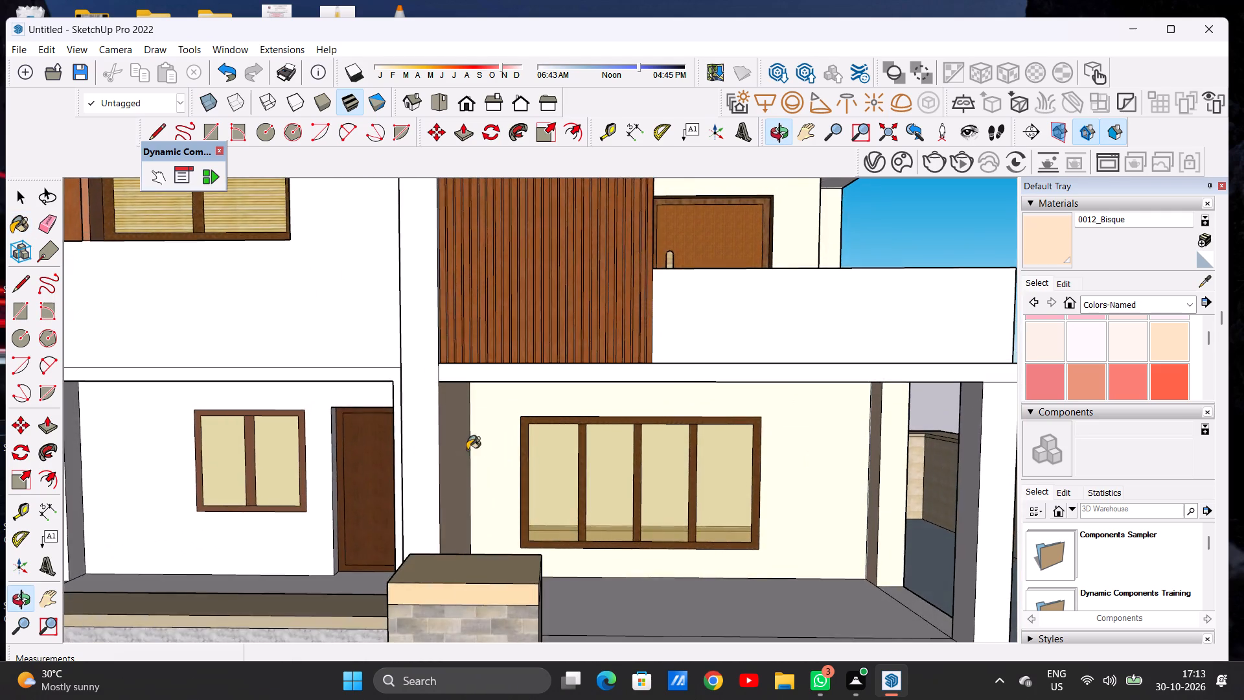
pyautogui.scroll(1, 466, 450)
pyautogui.scroll(-6, 439, 455)
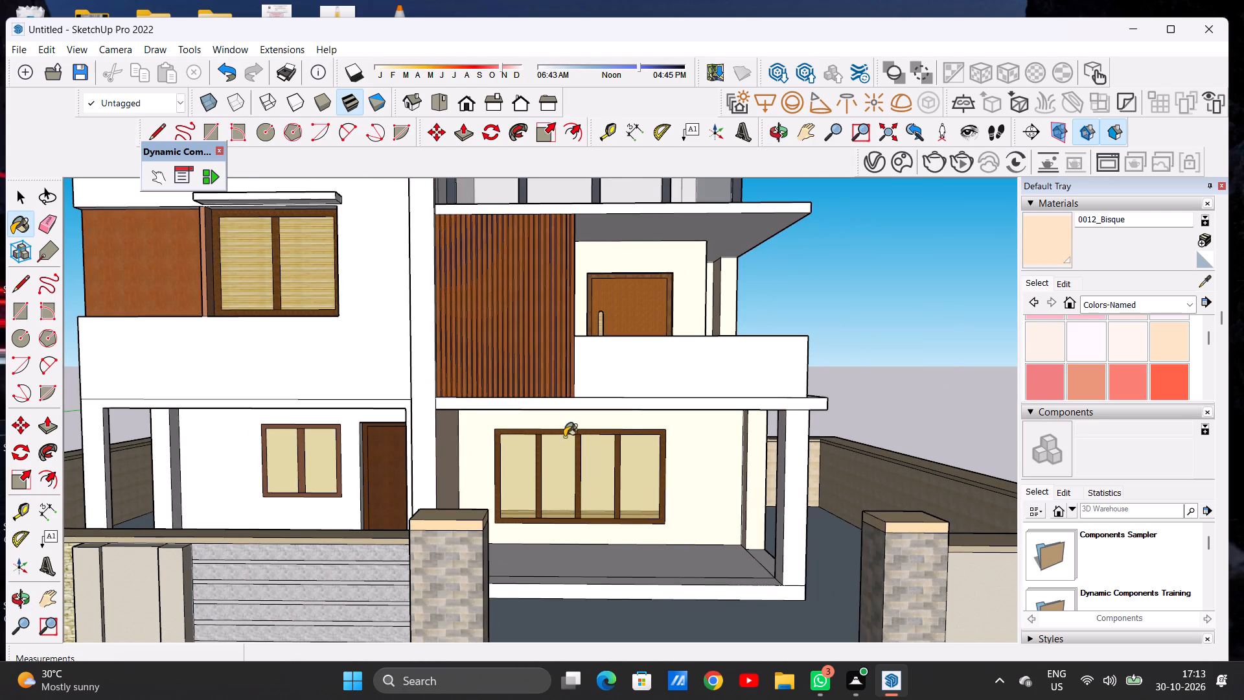
pyautogui.scroll(-2, 574, 432)
pyautogui.scroll(15, 759, 441)
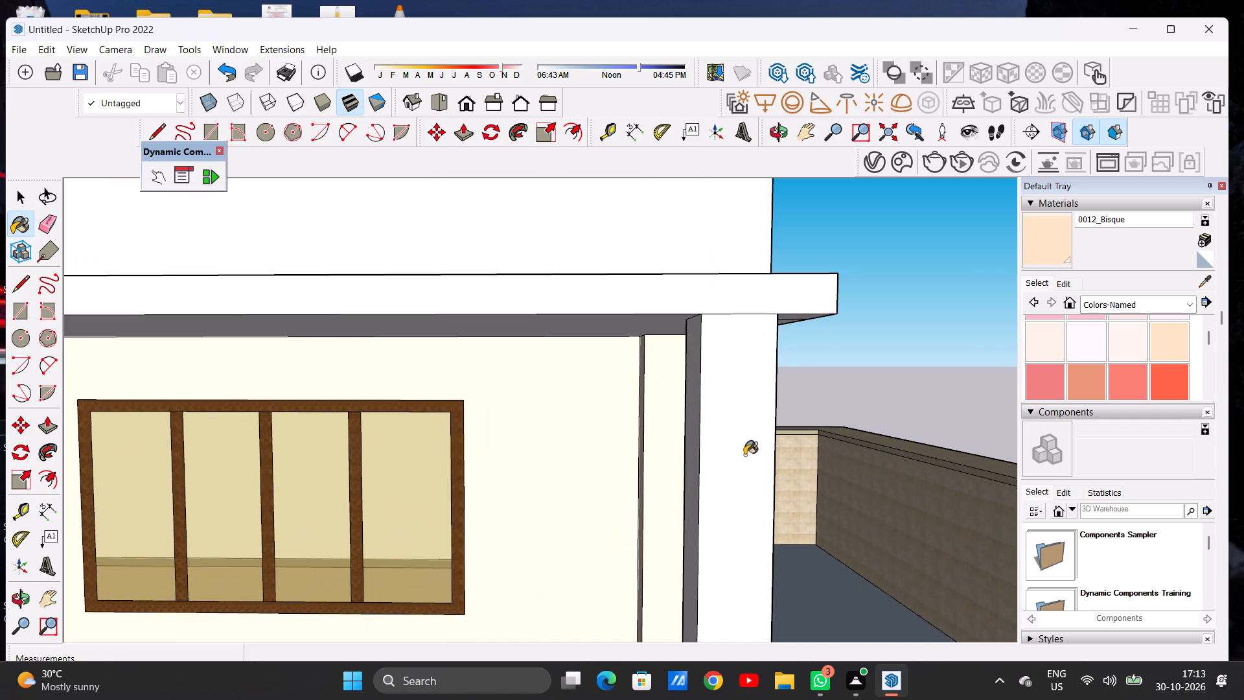
pyautogui.click(736, 446)
# Paint the inner side face of the same porch's front column with 0012_Bisque.
pyautogui.scroll(-17, 725, 419)
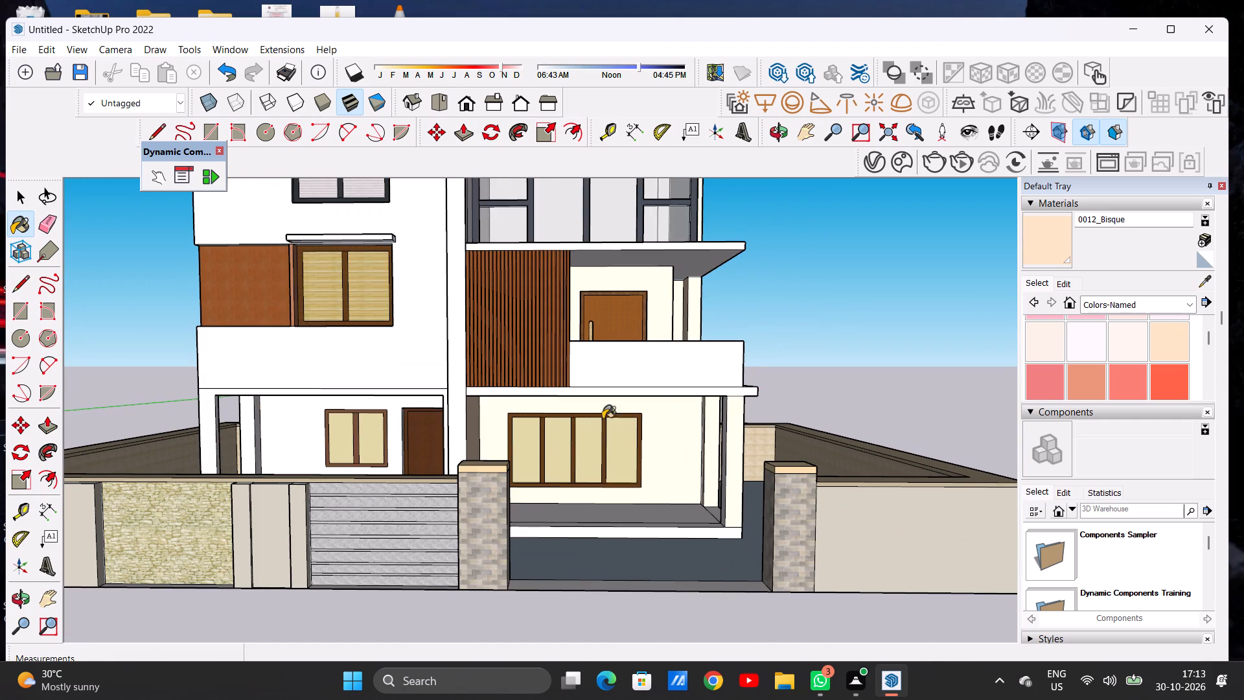
pyautogui.scroll(6, 703, 425)
pyautogui.scroll(-1, 706, 426)
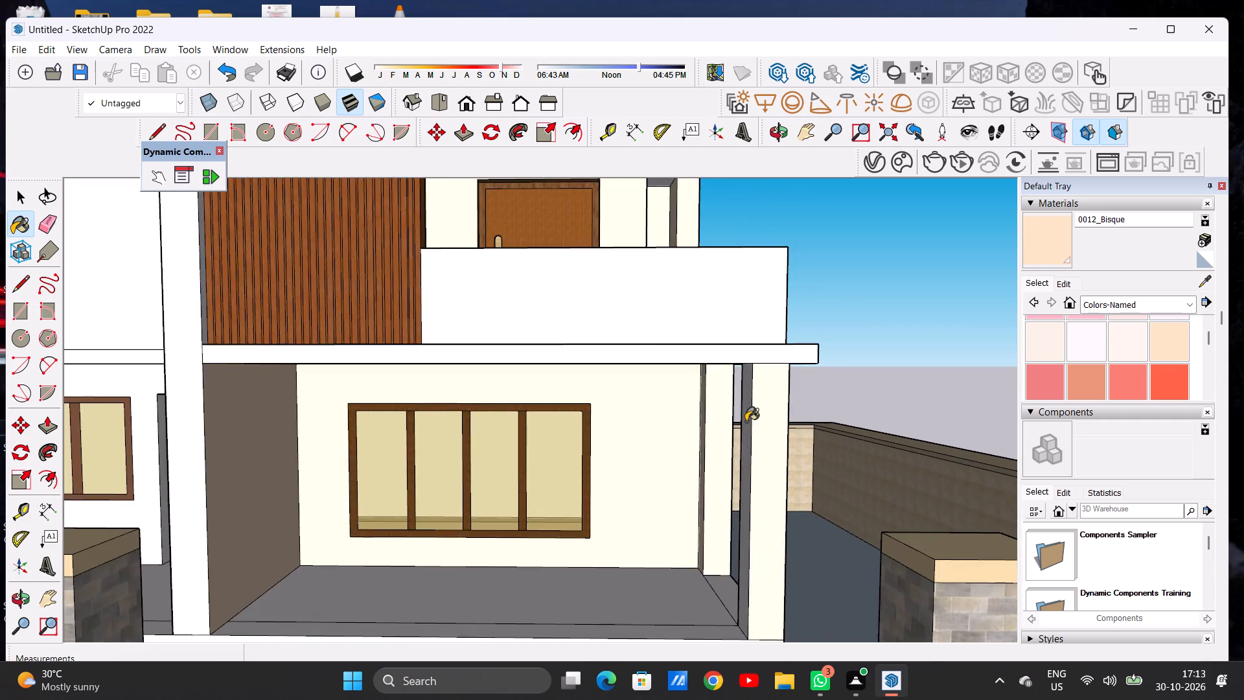
pyautogui.scroll(6, 746, 421)
pyautogui.moveTo(754, 425); pyautogui.dragTo(882, 417, button='middle')
pyautogui.scroll(6, 803, 423)
pyautogui.click(801, 413)
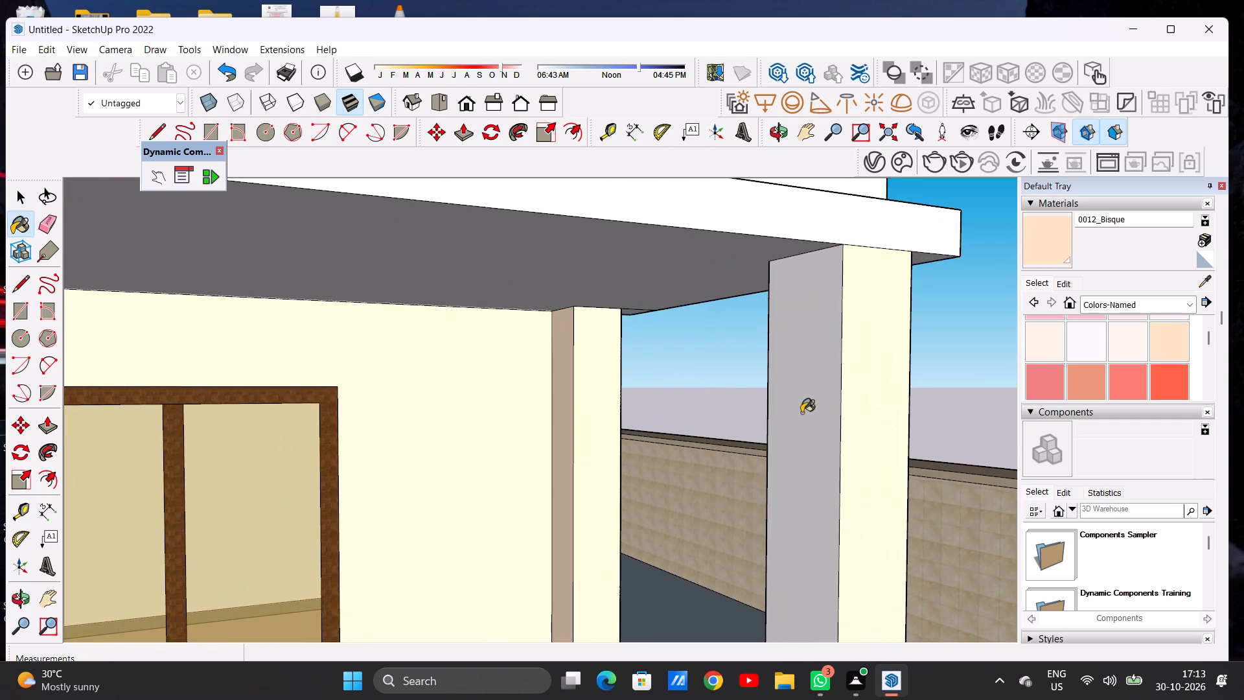
# Paint the outer side and rear faces of that porch's front column with 0012_Bisque.
pyautogui.scroll(-14, 747, 403)
pyautogui.moveTo(813, 420); pyautogui.dragTo(392, 432, button='middle')
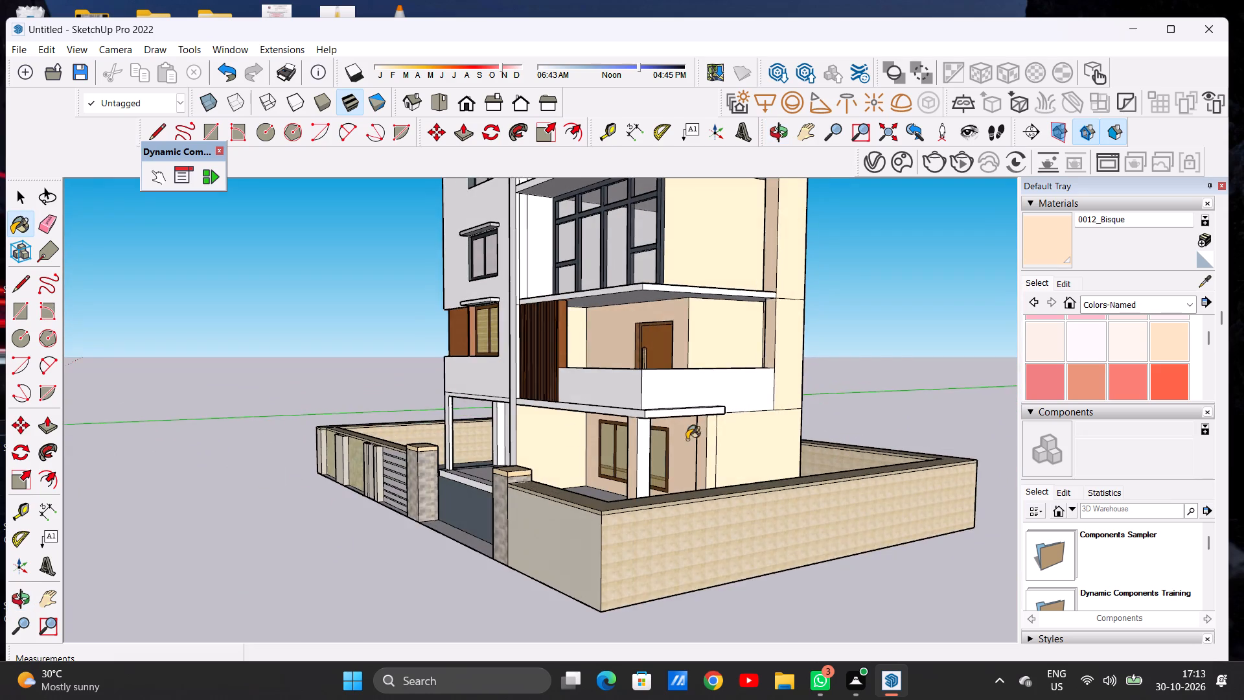
pyautogui.moveTo(685, 439); pyautogui.dragTo(367, 483, button='middle')
pyautogui.scroll(13, 447, 483)
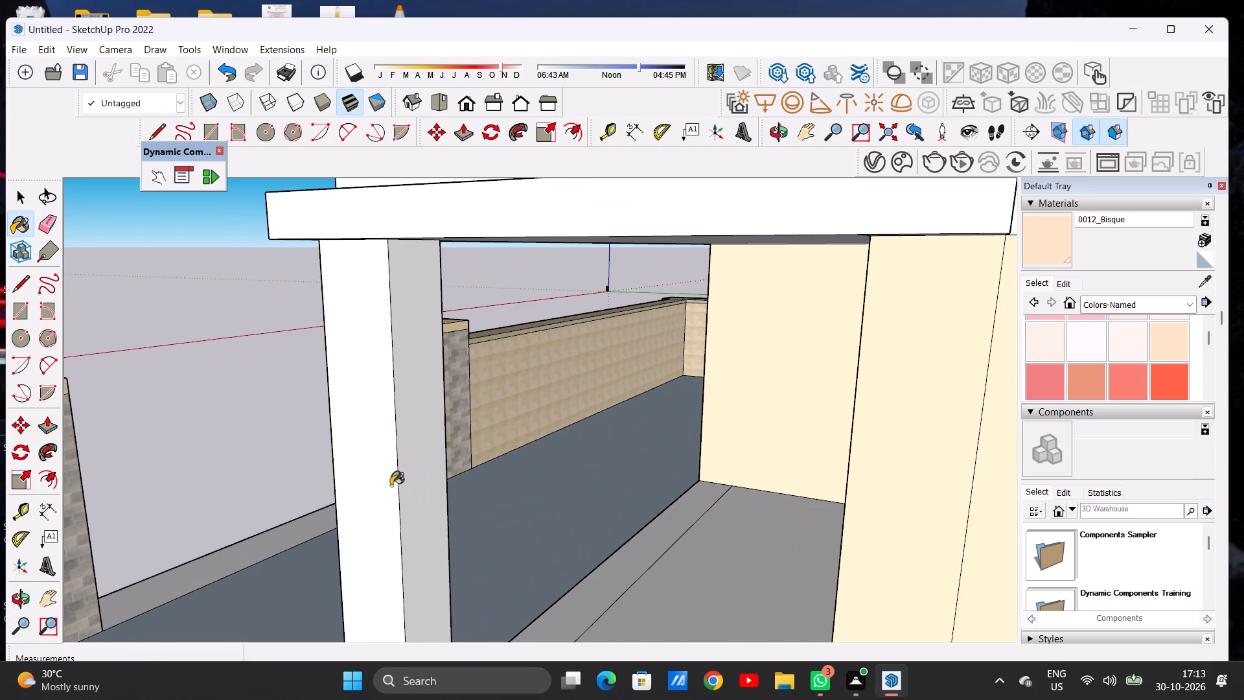
pyautogui.click(382, 482)
pyautogui.click(415, 475)
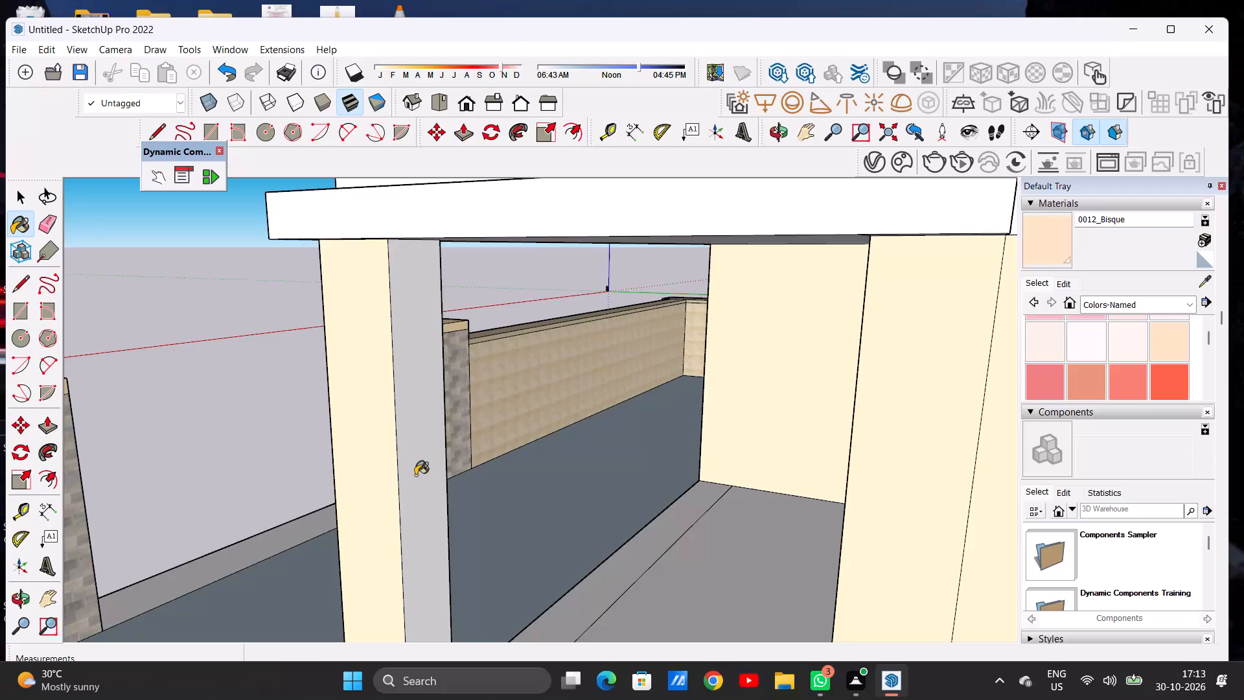
# Examine the painted porch columns up close and the whole front facade from afar for remaining unpainted surfaces.
pyautogui.scroll(-5, 520, 477)
pyautogui.scroll(-20, 592, 482)
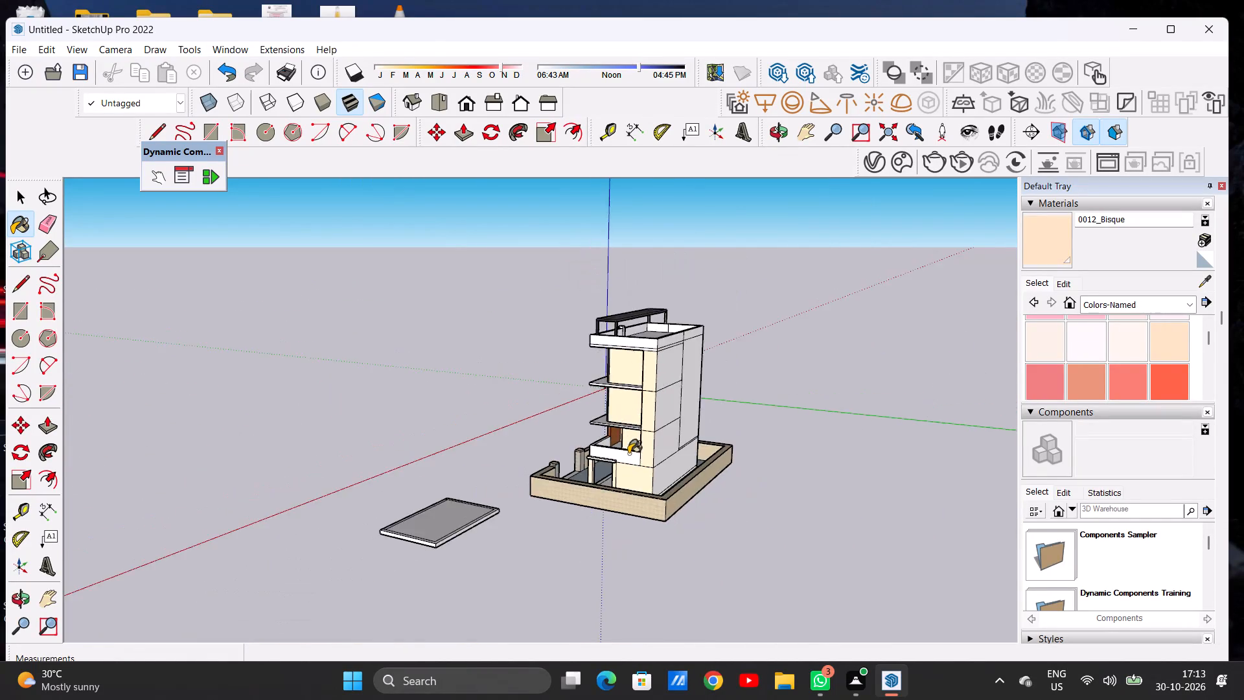
pyautogui.scroll(-2, 628, 454)
pyautogui.scroll(20, 633, 451)
pyautogui.moveTo(536, 487); pyautogui.dragTo(709, 482, button='middle')
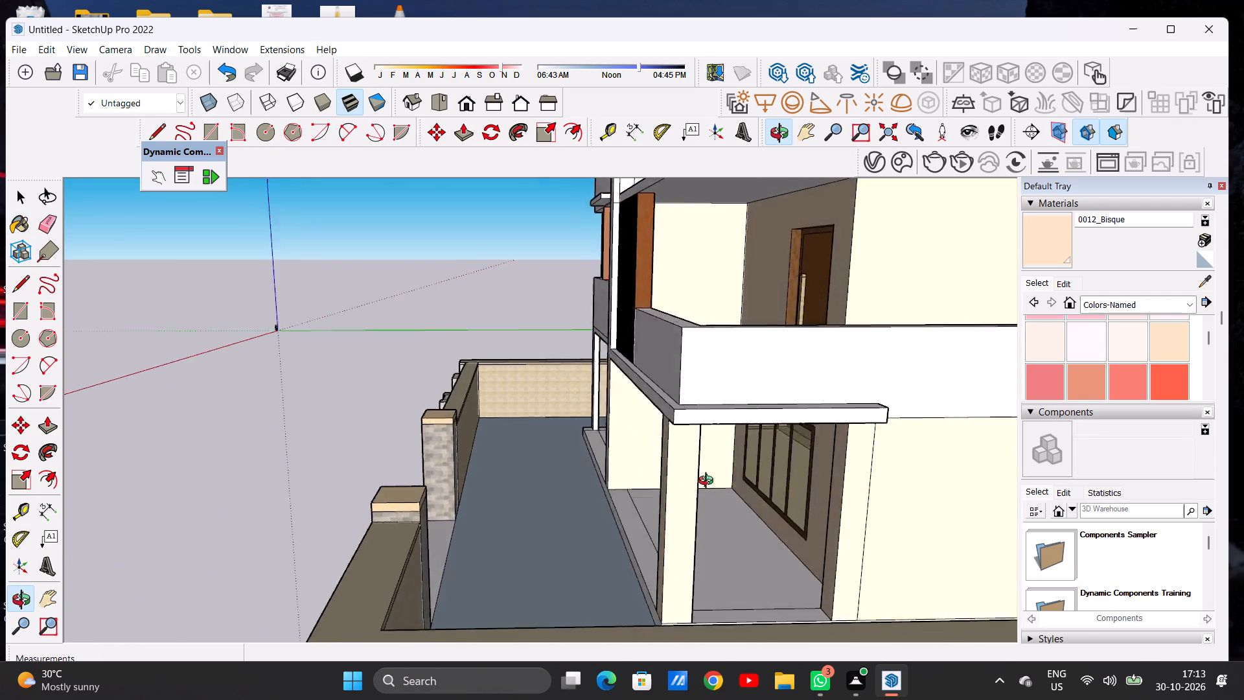
pyautogui.moveTo(709, 482); pyautogui.dragTo(802, 482, button='middle')
pyautogui.scroll(-7, 676, 471)
pyautogui.moveTo(682, 480); pyautogui.dragTo(923, 478, button='middle')
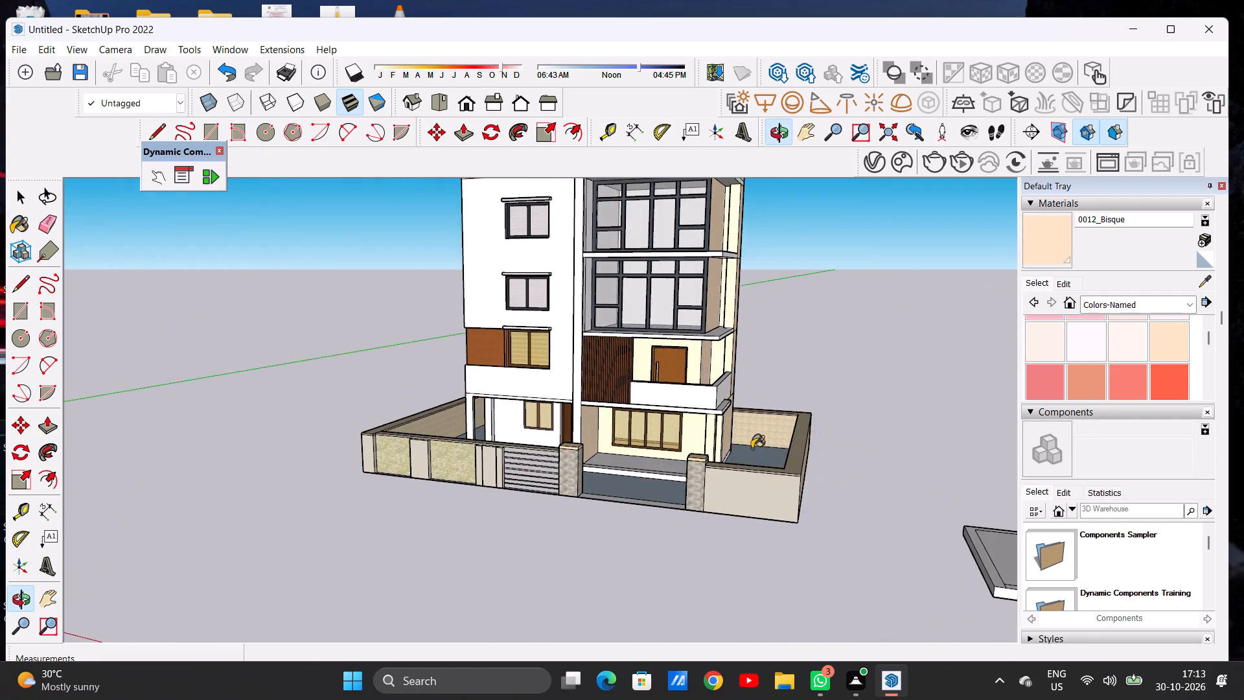
pyautogui.scroll(1, 728, 440)
pyautogui.scroll(-1, 721, 439)
pyautogui.scroll(8, 717, 437)
pyautogui.scroll(-2, 699, 428)
pyautogui.scroll(5, 699, 428)
pyautogui.moveTo(628, 430); pyautogui.dragTo(829, 431, button='middle')
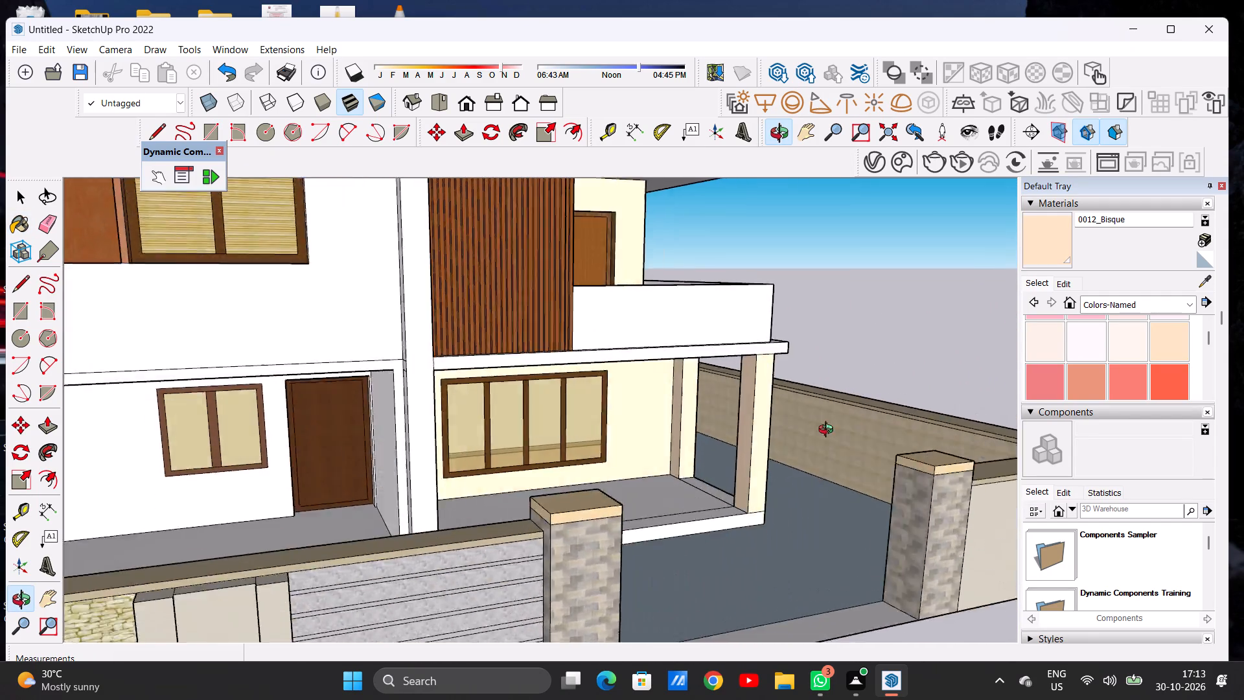
pyautogui.moveTo(829, 431); pyautogui.dragTo(573, 444, button='middle')
pyautogui.moveTo(765, 430); pyautogui.dragTo(915, 441, button='middle')
pyautogui.scroll(-10, 814, 436)
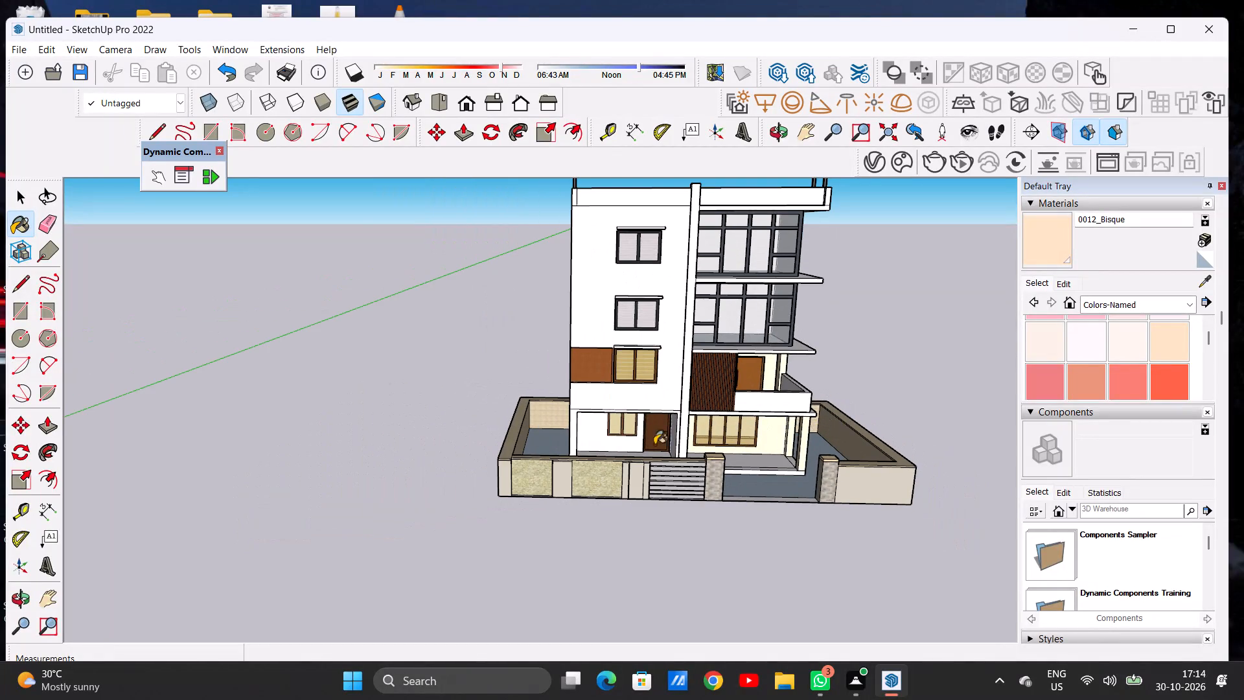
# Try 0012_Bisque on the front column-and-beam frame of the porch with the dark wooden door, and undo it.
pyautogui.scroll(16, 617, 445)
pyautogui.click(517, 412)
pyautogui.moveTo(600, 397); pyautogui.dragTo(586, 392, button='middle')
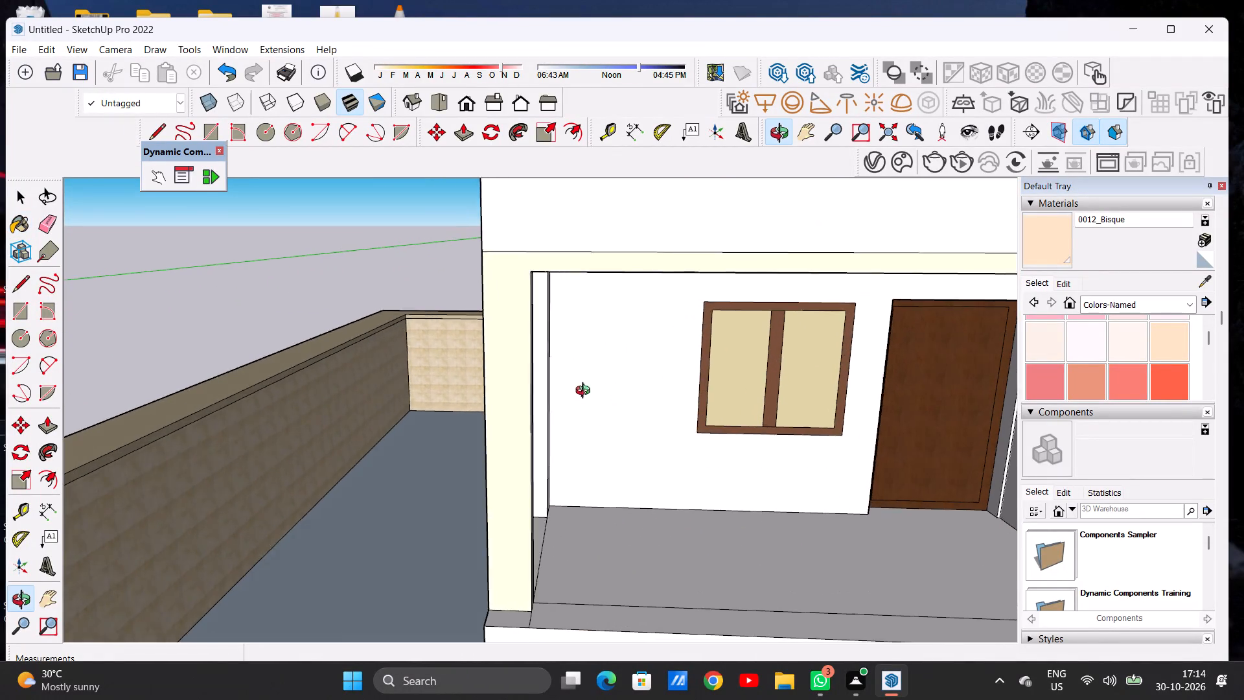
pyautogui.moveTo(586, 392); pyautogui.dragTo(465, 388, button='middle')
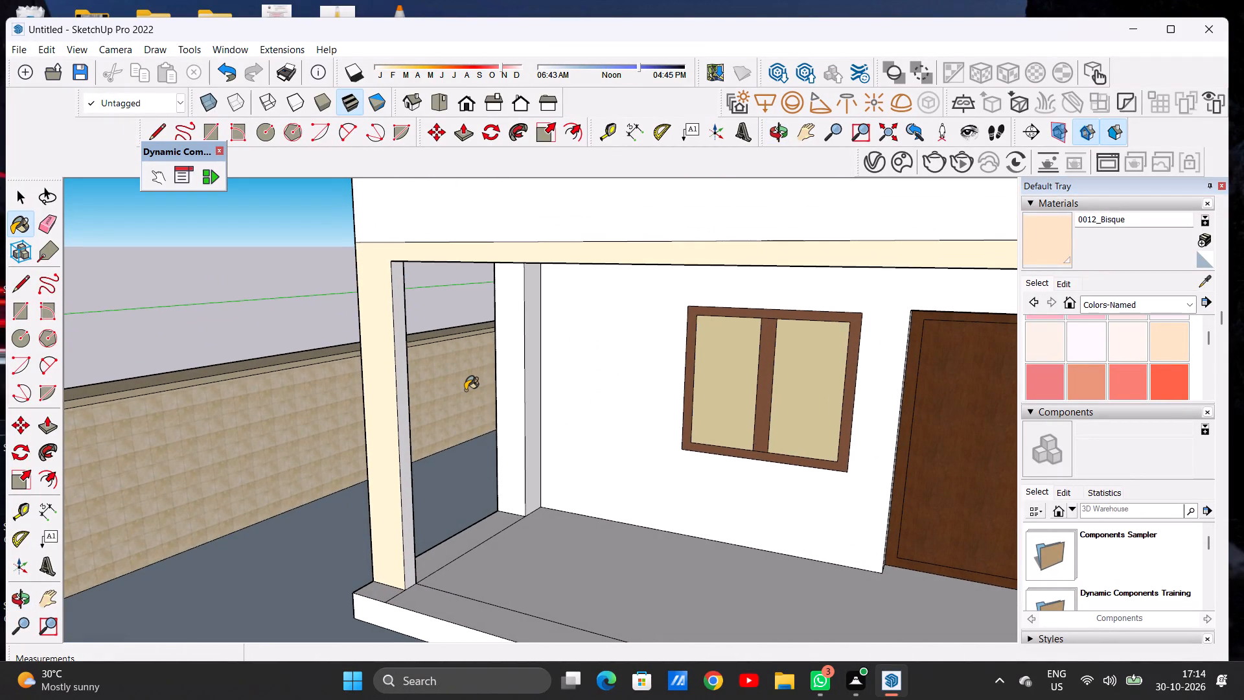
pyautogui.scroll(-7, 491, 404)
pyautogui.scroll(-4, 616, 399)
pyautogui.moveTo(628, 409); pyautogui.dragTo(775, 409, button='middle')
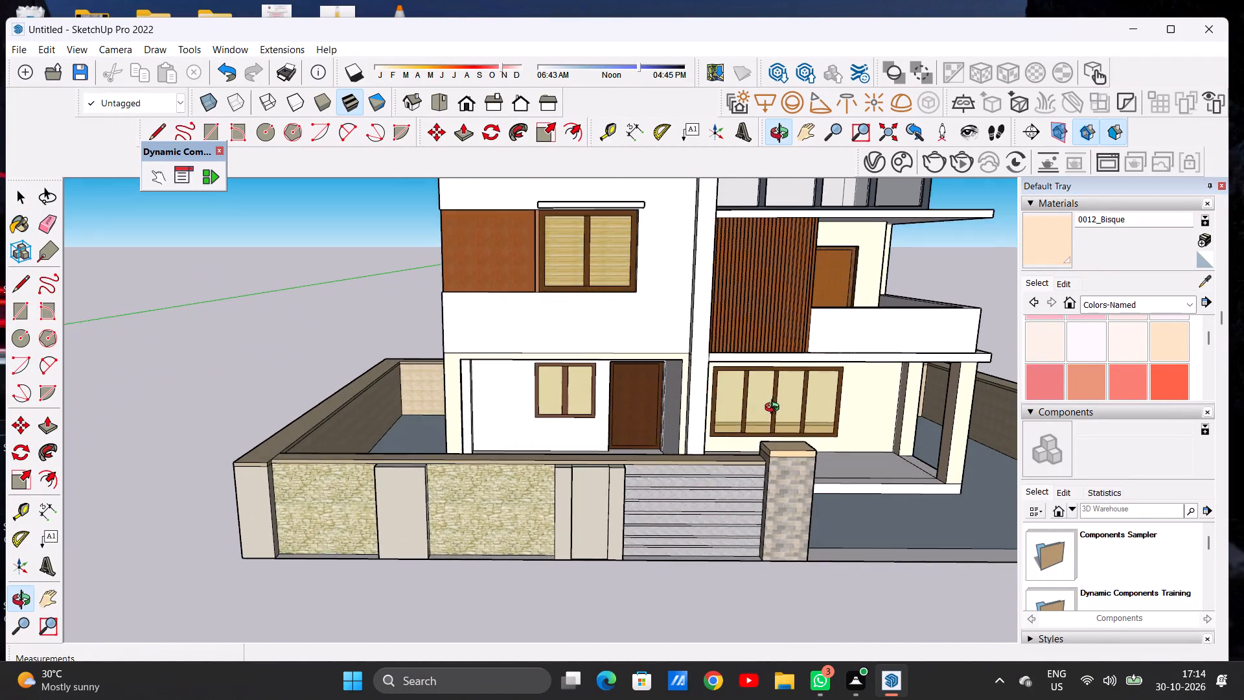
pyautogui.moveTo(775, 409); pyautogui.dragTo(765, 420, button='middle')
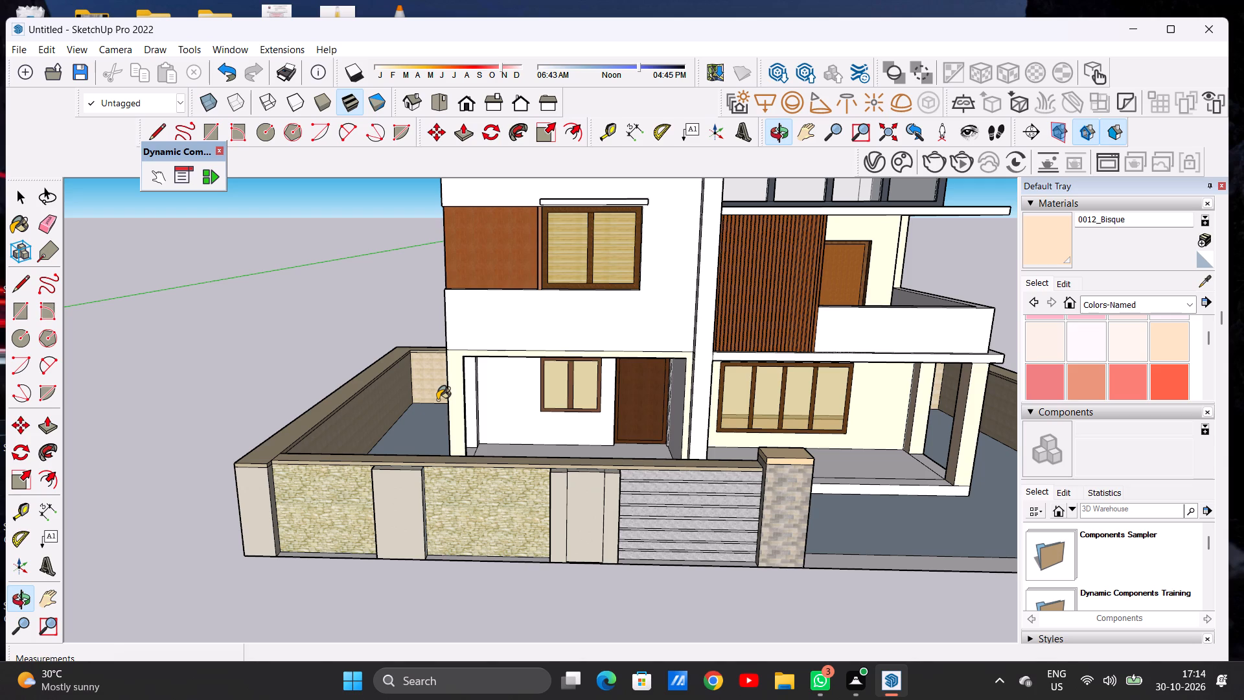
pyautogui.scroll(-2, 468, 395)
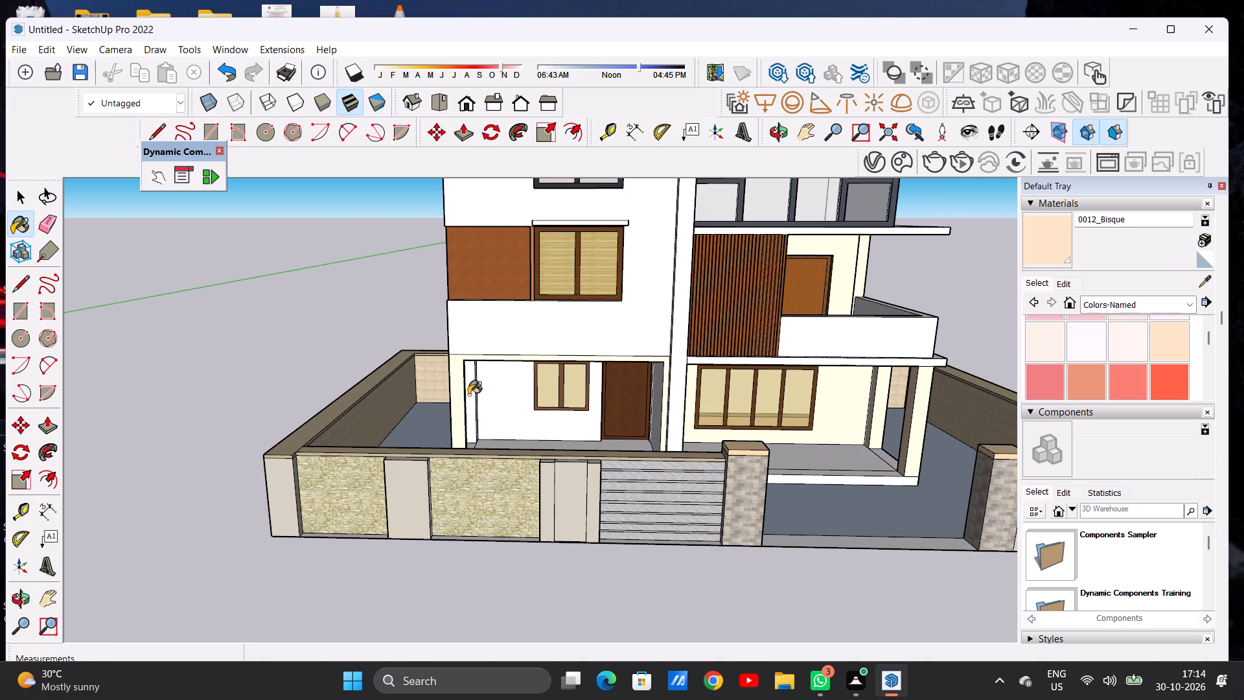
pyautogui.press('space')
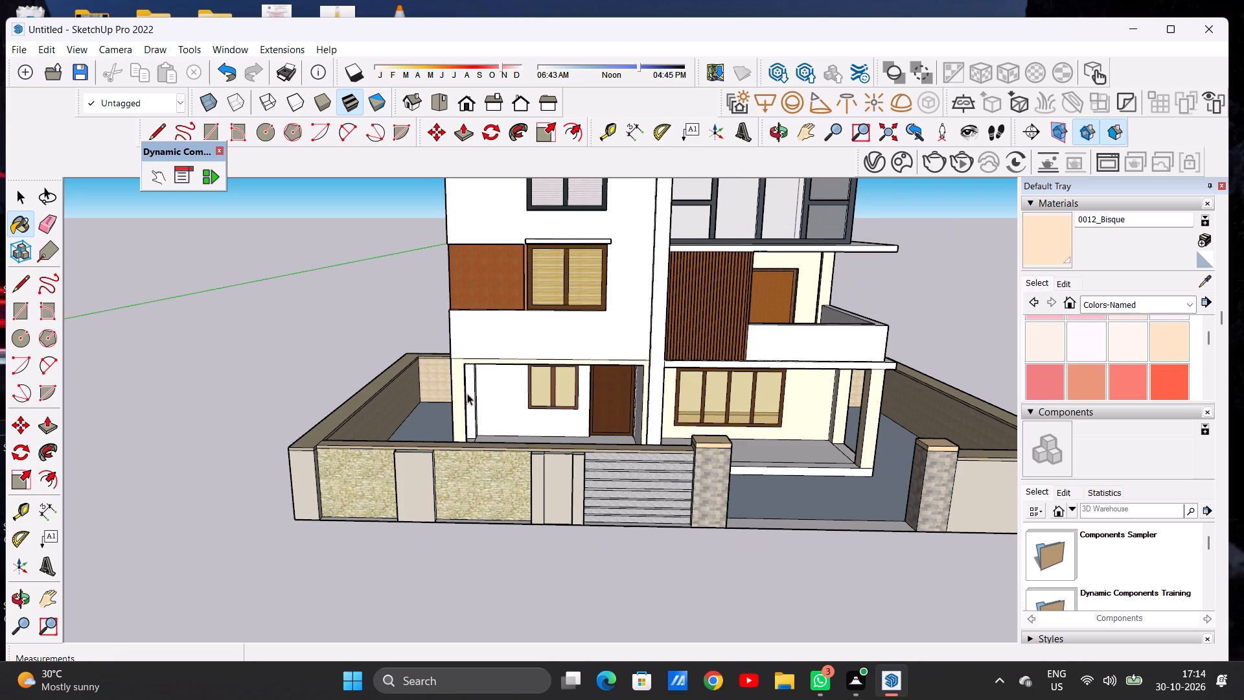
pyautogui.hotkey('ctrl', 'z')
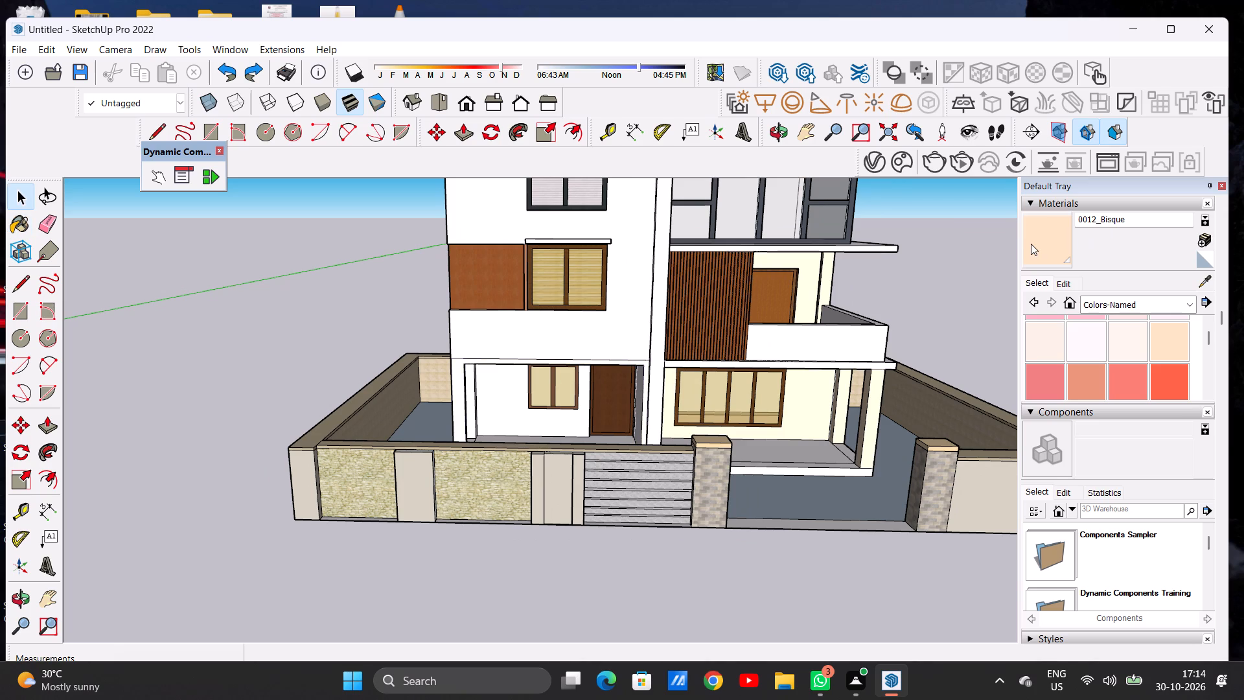
# Reselect 0012_Bisque and paint the ground-floor porch wall around the two-pane window and dark wooden door.
pyautogui.click(1033, 244)
pyautogui.scroll(-6, 835, 363)
pyautogui.moveTo(731, 400); pyautogui.dragTo(708, 361, button='middle')
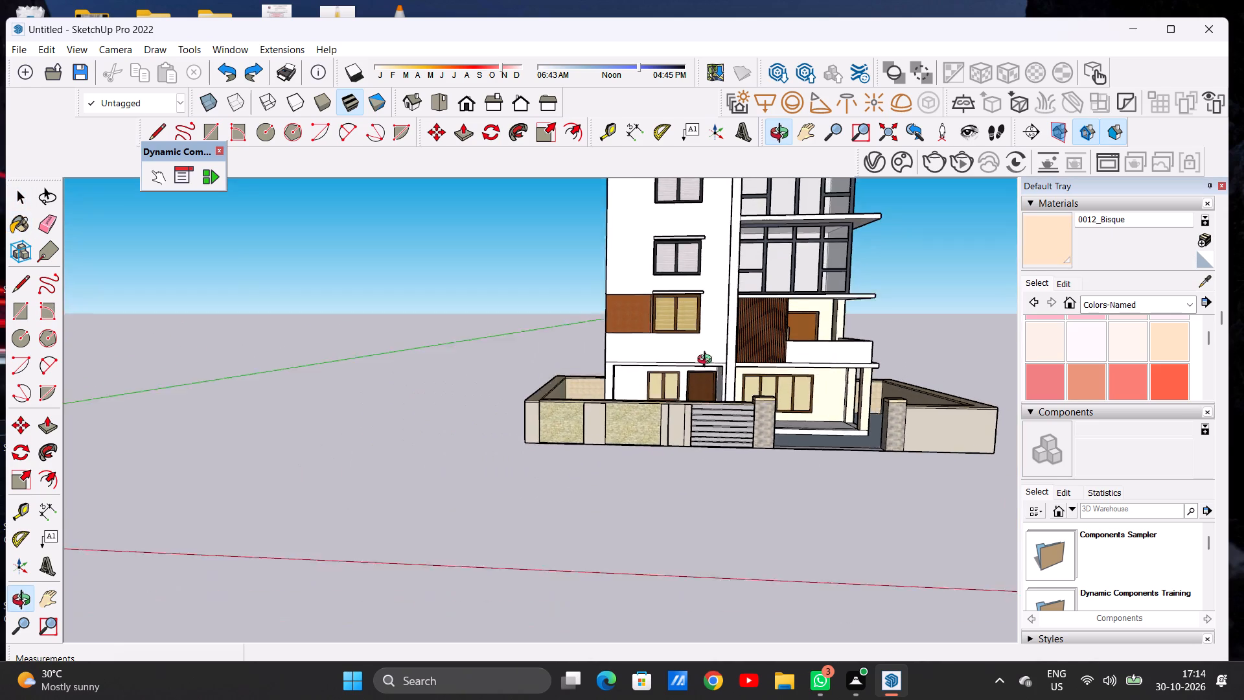
pyautogui.moveTo(708, 361); pyautogui.dragTo(707, 354, button='middle')
pyautogui.scroll(-6, 584, 390)
pyautogui.scroll(12, 641, 390)
pyautogui.scroll(-1, 645, 388)
pyautogui.scroll(10, 645, 388)
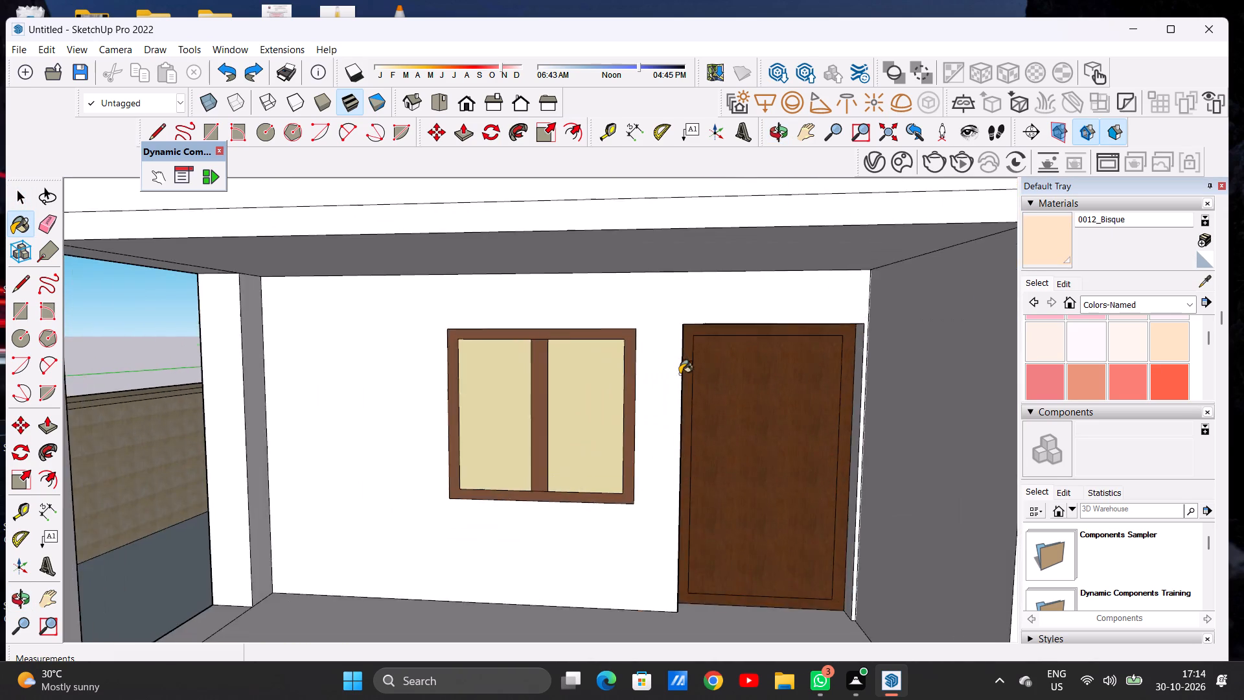
pyautogui.scroll(7, 680, 374)
pyautogui.click(657, 331)
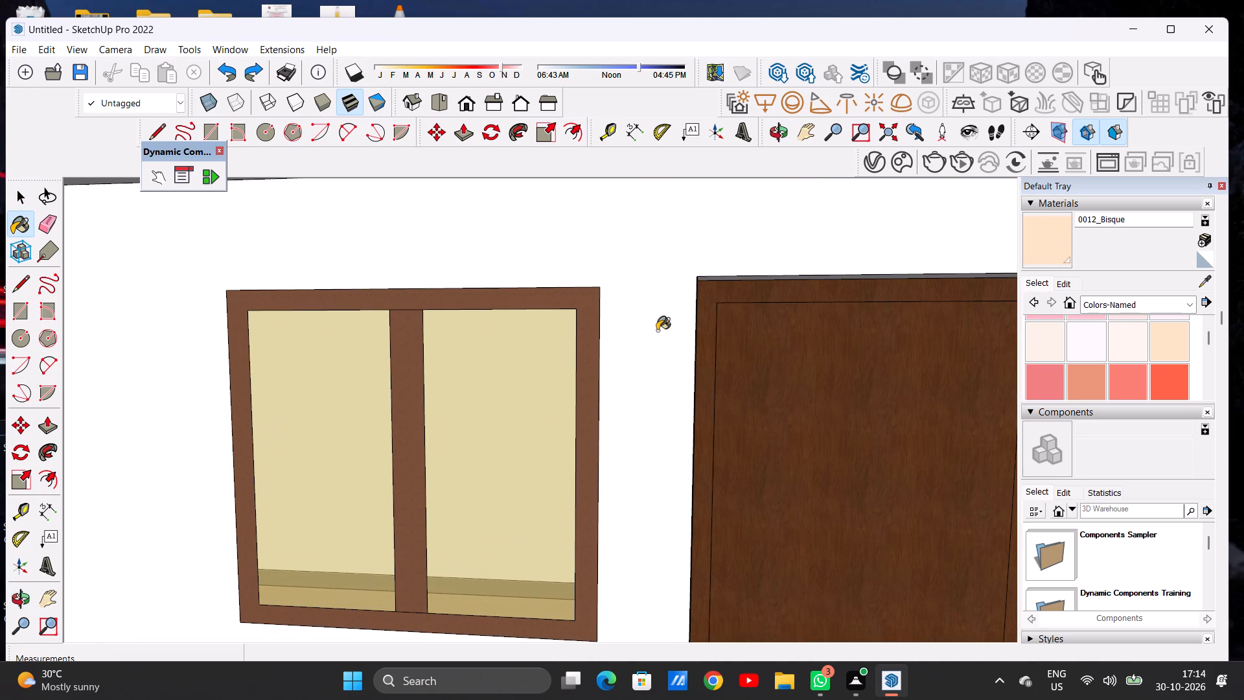
# Paint the front and inner side faces of the rear column in the wooden-door porch with 0012_Bisque.
pyautogui.scroll(-7, 643, 352)
pyautogui.scroll(-5, 695, 342)
pyautogui.moveTo(580, 363); pyautogui.dragTo(601, 363, button='middle')
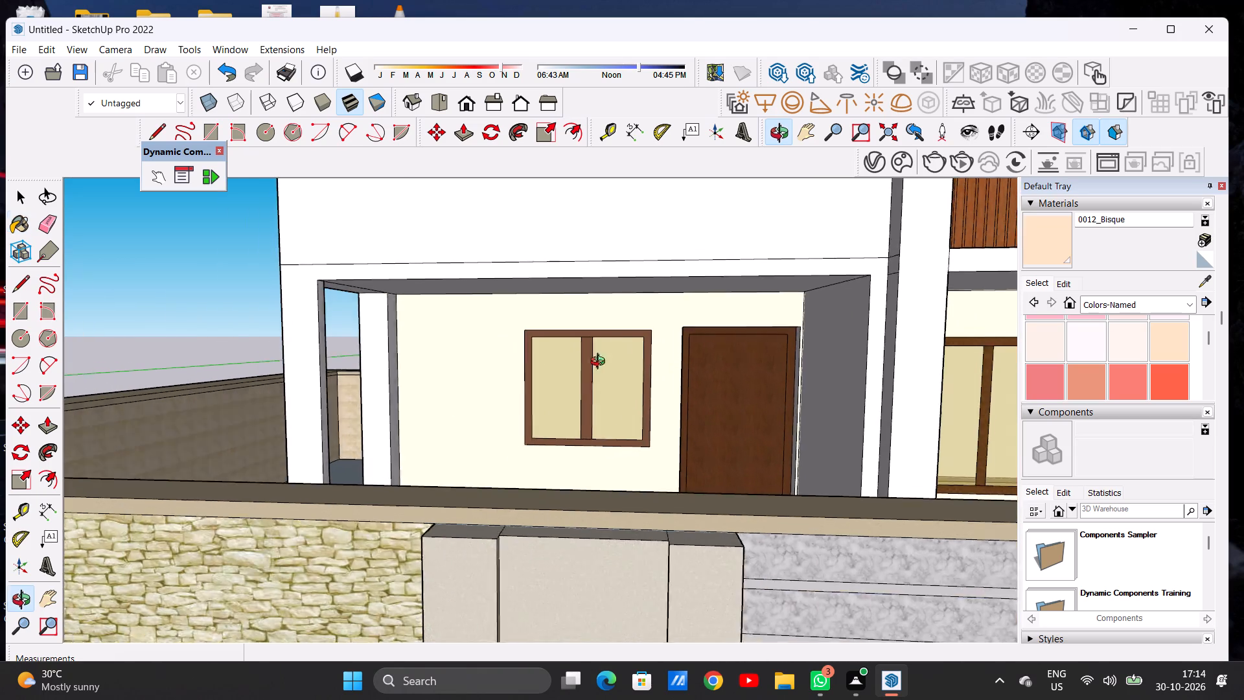
pyautogui.moveTo(601, 363); pyautogui.dragTo(463, 375, button='middle')
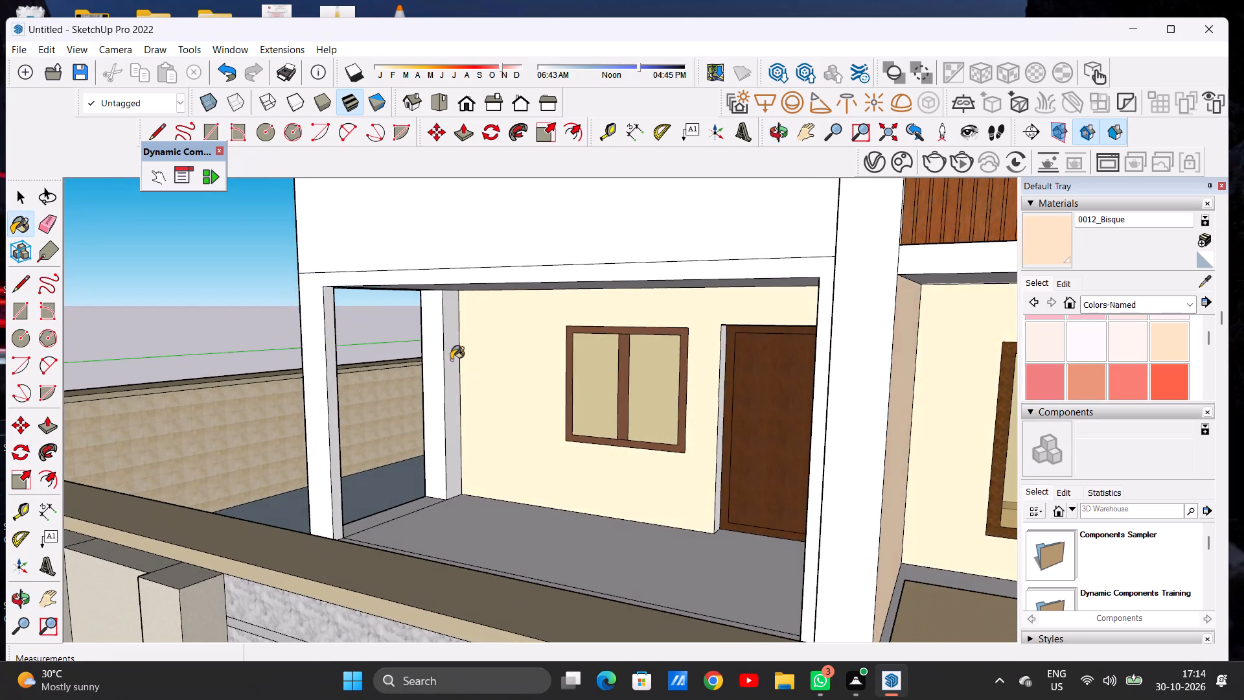
pyautogui.scroll(8, 423, 344)
pyautogui.scroll(-1, 433, 348)
pyautogui.scroll(4, 433, 348)
pyautogui.scroll(-1, 440, 346)
pyautogui.scroll(5, 440, 346)
pyautogui.click(446, 338)
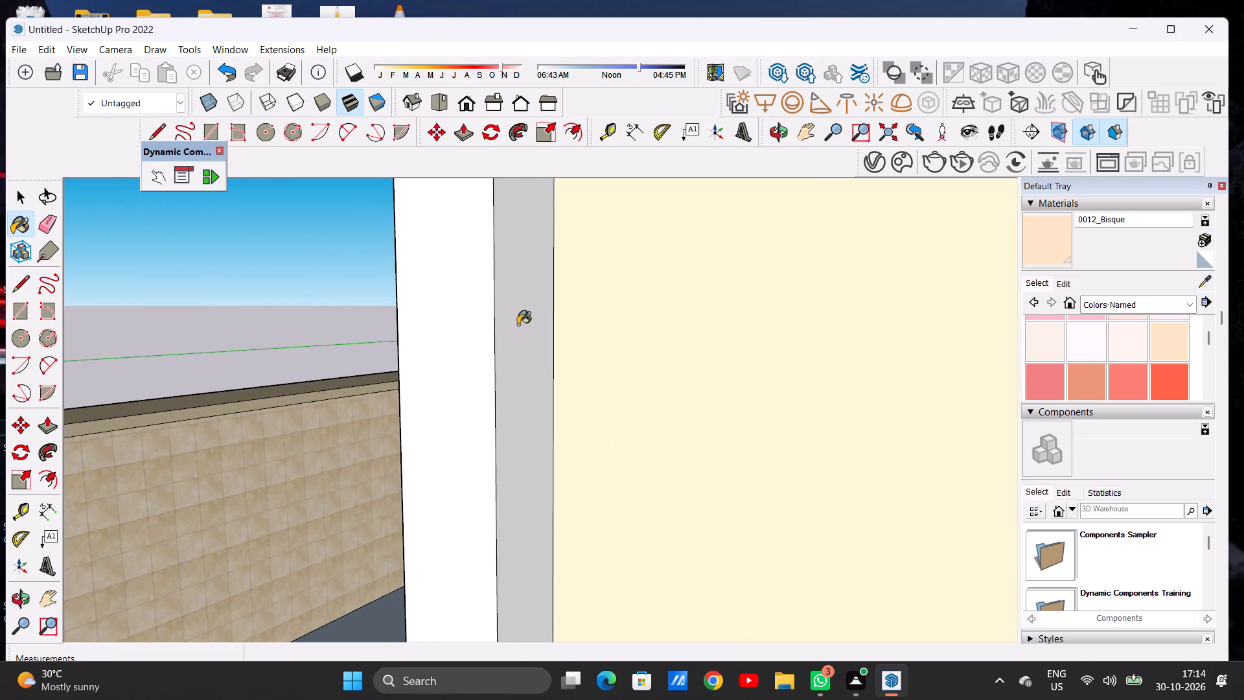
pyautogui.click(518, 325)
# Paint the outer side face of the wooden-door porch's rear column with 0012_Bisque.
pyautogui.scroll(-7, 516, 372)
pyautogui.scroll(1, 526, 386)
pyautogui.scroll(-10, 526, 386)
pyautogui.moveTo(504, 391); pyautogui.dragTo(657, 382, button='middle')
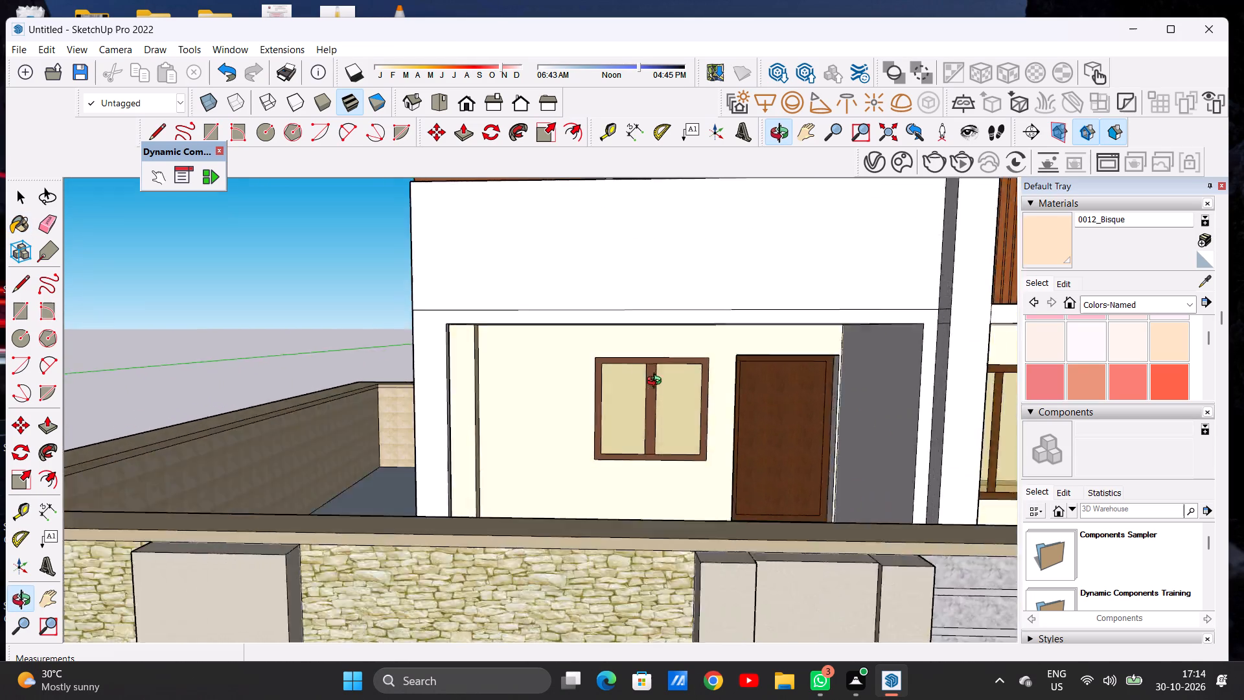
pyautogui.moveTo(657, 382); pyautogui.dragTo(855, 382, button='middle')
pyautogui.middleClick(855, 382)
pyautogui.scroll(-4, 515, 406)
pyautogui.scroll(1, 446, 414)
pyautogui.scroll(-1, 442, 415)
pyautogui.scroll(8, 440, 416)
pyautogui.scroll(-1, 400, 421)
pyautogui.scroll(5, 400, 421)
pyautogui.scroll(-1, 402, 412)
pyautogui.scroll(1, 402, 412)
pyautogui.scroll(-1, 402, 412)
pyautogui.scroll(1, 402, 412)
pyautogui.click(411, 396)
# Paint the large side wall beside the dark wooden door inside the porch with 0012_Bisque.
pyautogui.scroll(-13, 429, 439)
pyautogui.moveTo(628, 451); pyautogui.dragTo(599, 441, button='middle')
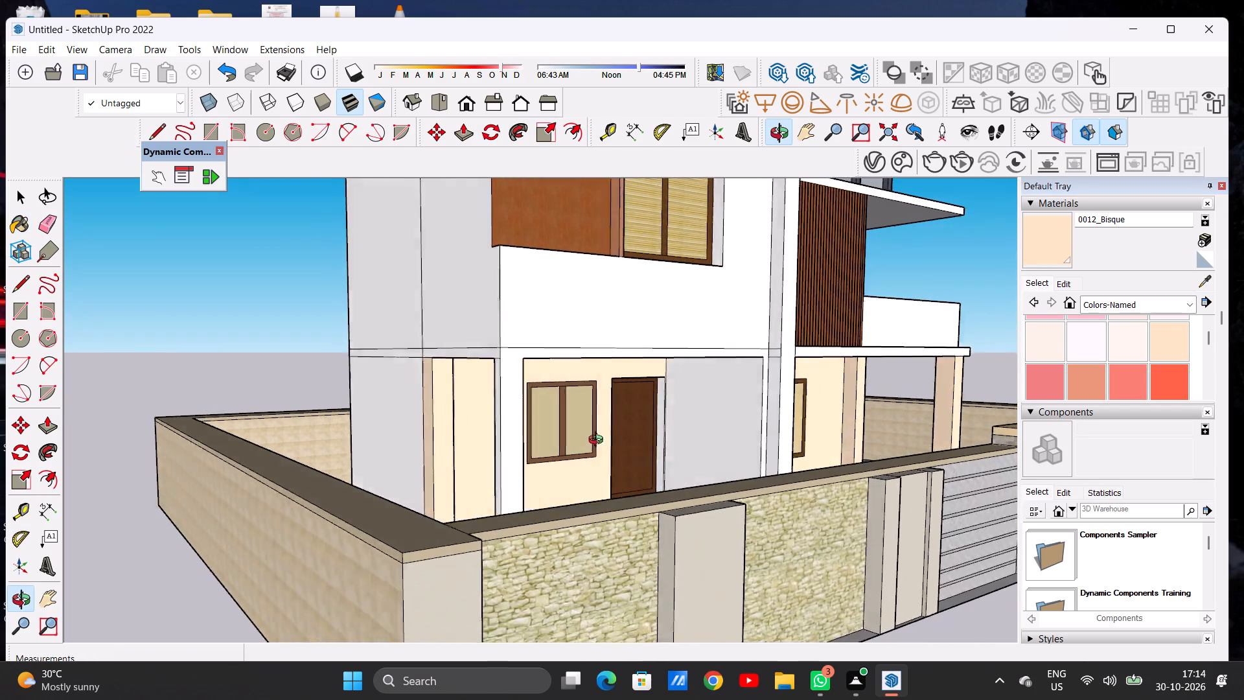
pyautogui.moveTo(599, 441); pyautogui.dragTo(627, 439, button='middle')
pyautogui.scroll(6, 702, 410)
pyautogui.scroll(-1, 706, 379)
pyautogui.scroll(2, 706, 379)
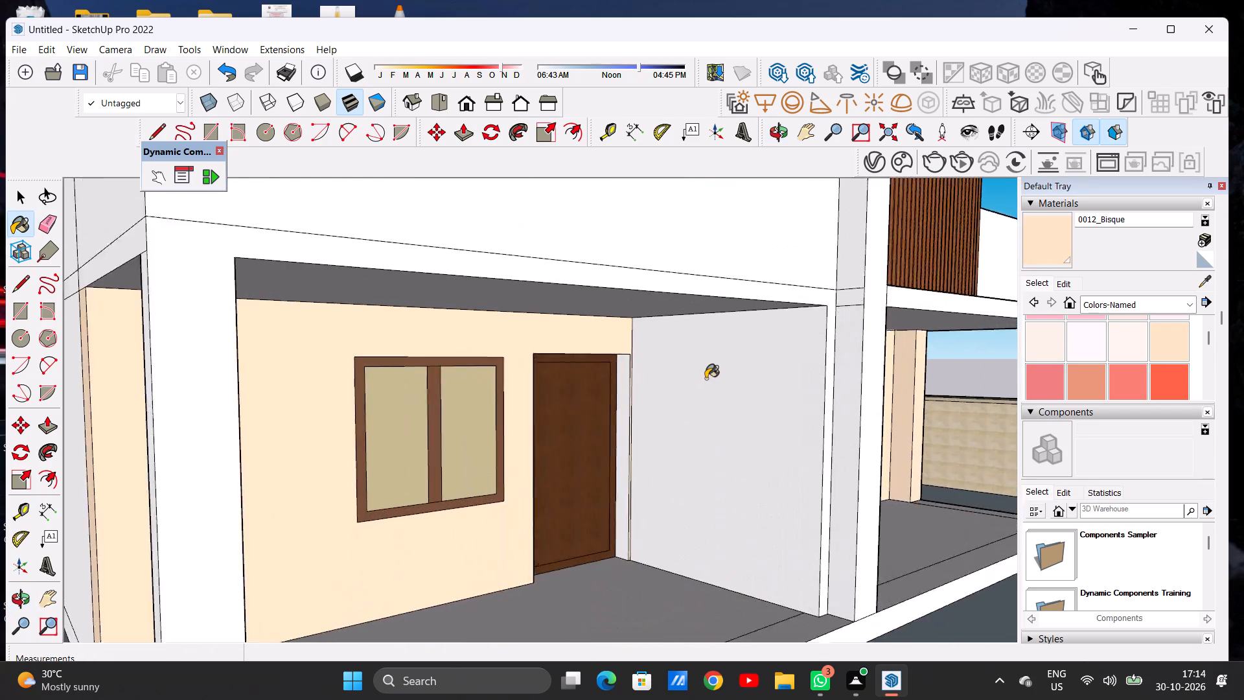
pyautogui.scroll(3, 706, 379)
pyautogui.click(714, 367)
# Paint the top reveal and the window-side reveal of the dark wooden door with 0012_Bisque.
pyautogui.moveTo(709, 390); pyautogui.dragTo(547, 399, button='middle')
pyautogui.scroll(-7, 801, 381)
pyautogui.scroll(-5, 750, 392)
pyautogui.scroll(5, 665, 404)
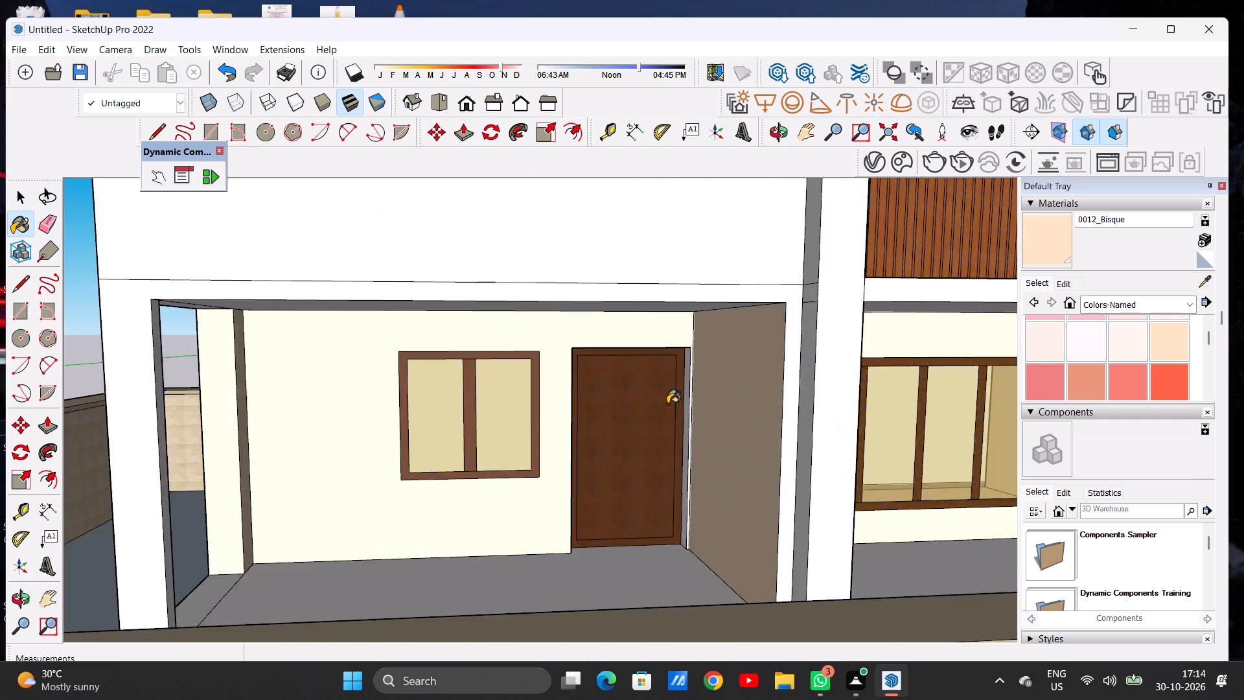
pyautogui.scroll(6, 667, 404)
pyautogui.moveTo(654, 401); pyautogui.dragTo(564, 384, button='middle')
pyautogui.scroll(-2, 770, 381)
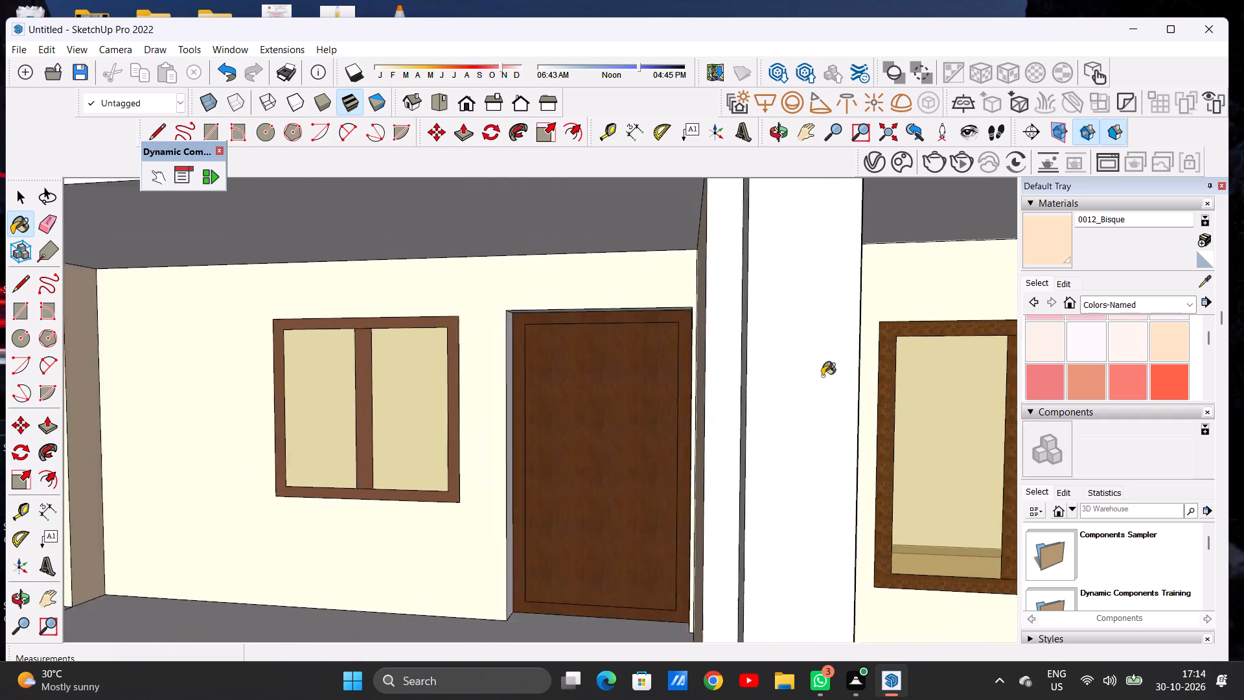
pyautogui.scroll(-9, 822, 376)
pyautogui.scroll(12, 606, 380)
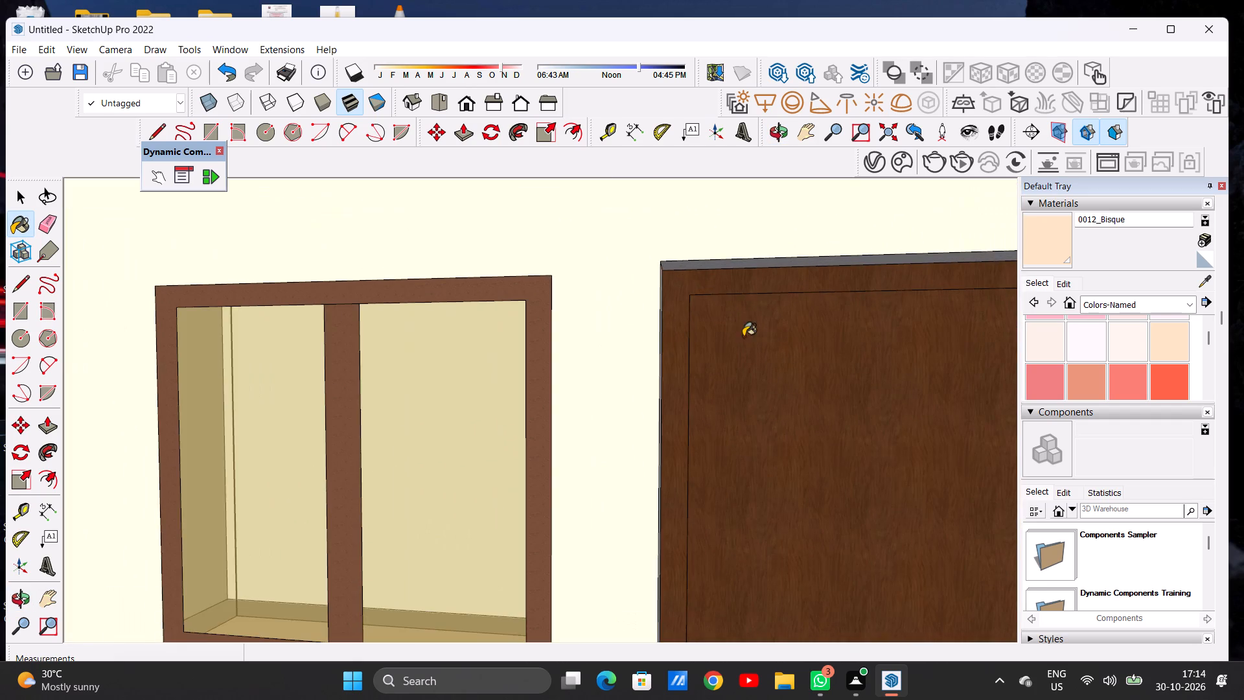
pyautogui.moveTo(741, 336); pyautogui.dragTo(682, 340, button='middle')
pyautogui.scroll(8, 643, 308)
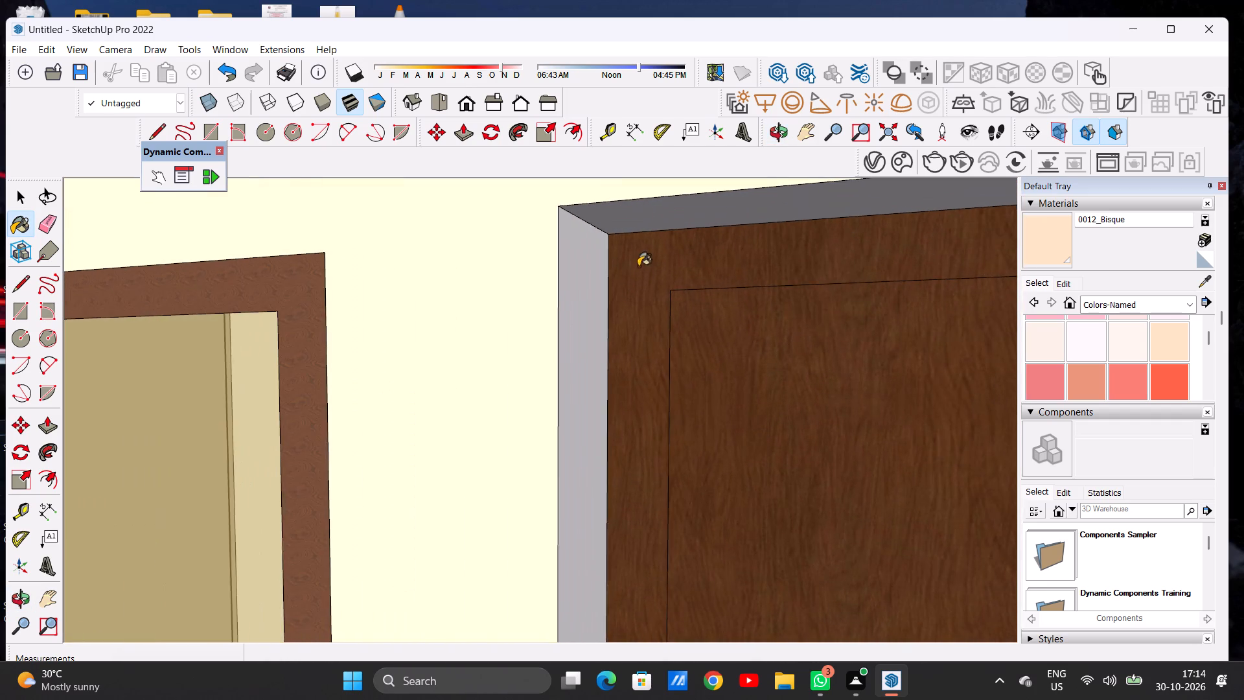
pyautogui.scroll(1, 638, 220)
pyautogui.scroll(-1, 636, 219)
pyautogui.scroll(6, 636, 219)
pyautogui.click(634, 217)
pyautogui.click(544, 294)
# Paint the dark wooden door's other side reveal, next to the porch side wall, with 0012_Bisque.
pyautogui.scroll(-4, 549, 303)
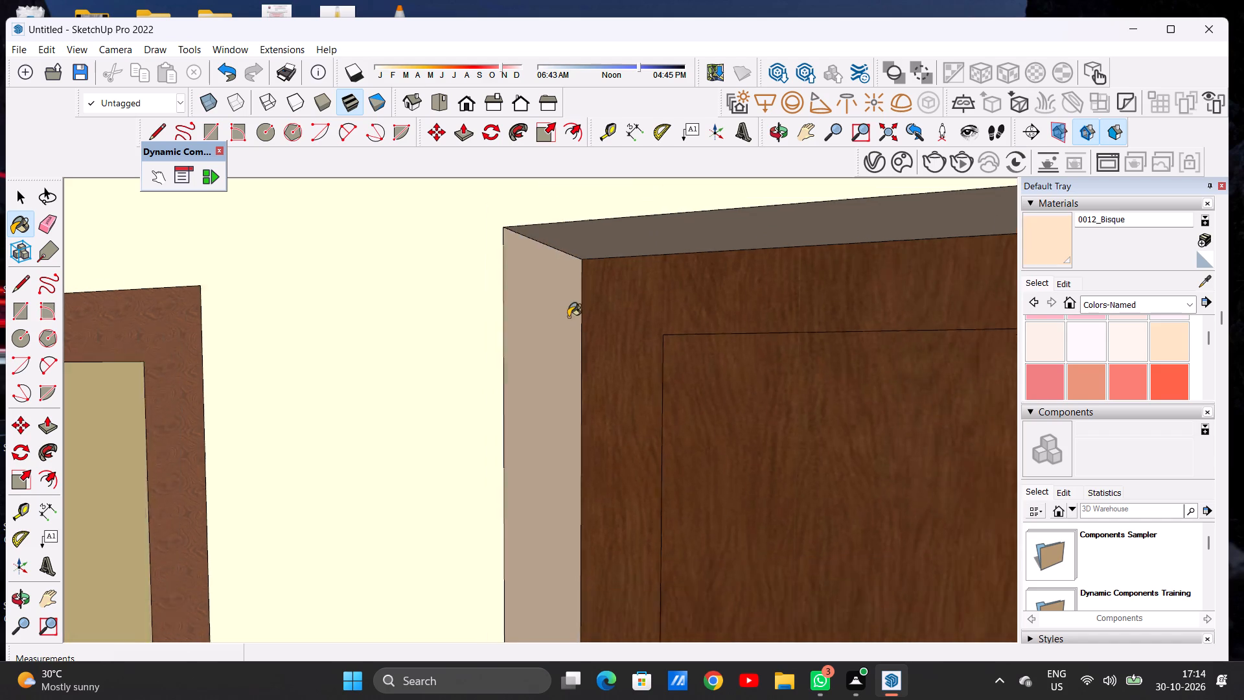
pyautogui.scroll(-2, 568, 317)
pyautogui.scroll(-12, 618, 345)
pyautogui.scroll(-15, 665, 317)
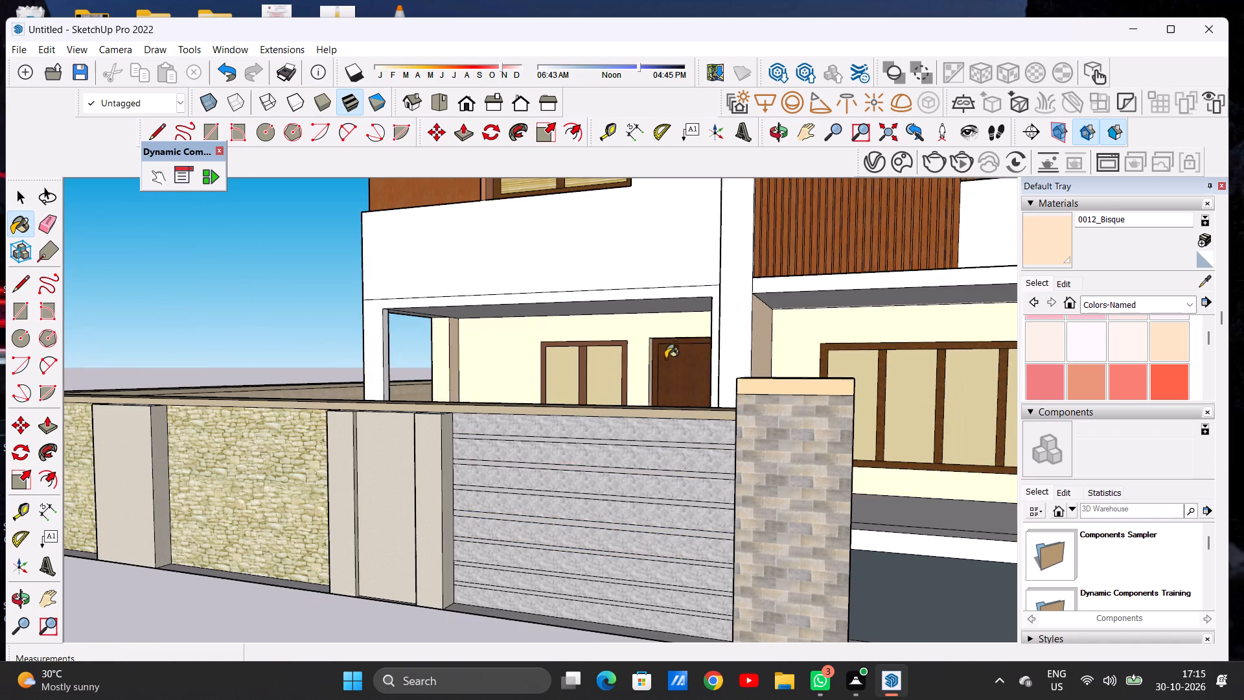
pyautogui.moveTo(625, 366); pyautogui.dragTo(882, 445, button='middle')
pyautogui.scroll(11, 545, 393)
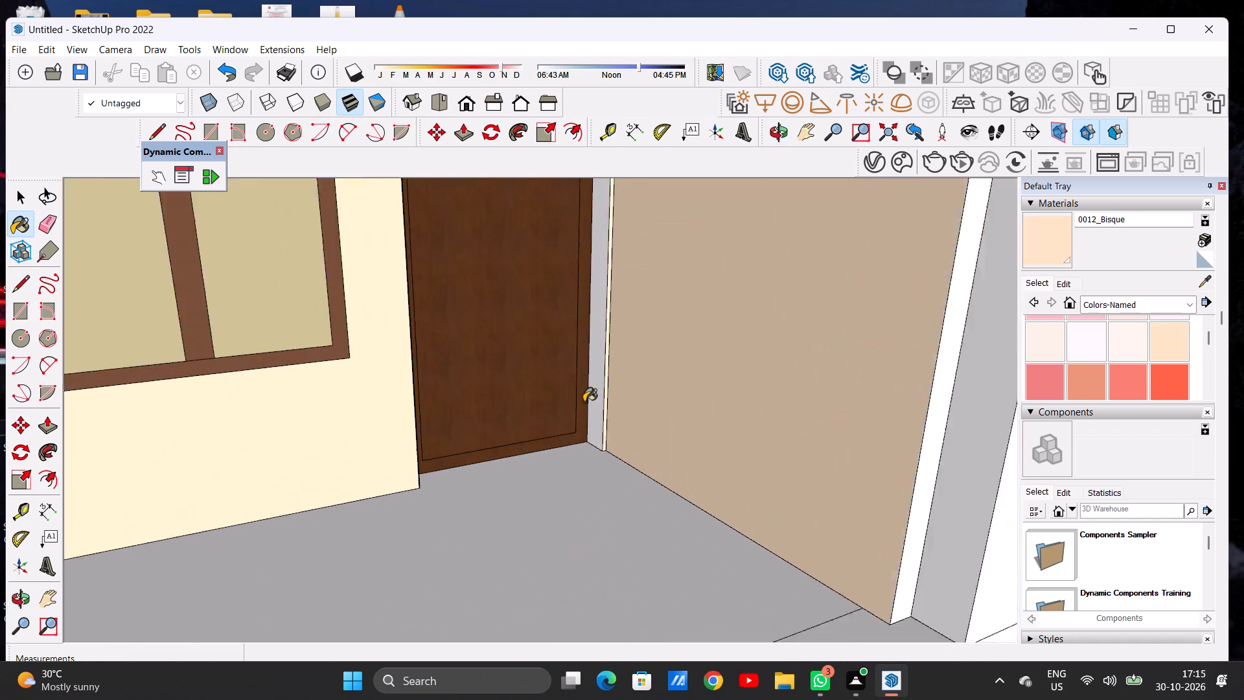
pyautogui.scroll(10, 584, 402)
pyautogui.click(631, 396)
# Examine both ground-floor porches, their columns and the side passage along the boundary wall for unpainted faces.
pyautogui.scroll(-5, 632, 397)
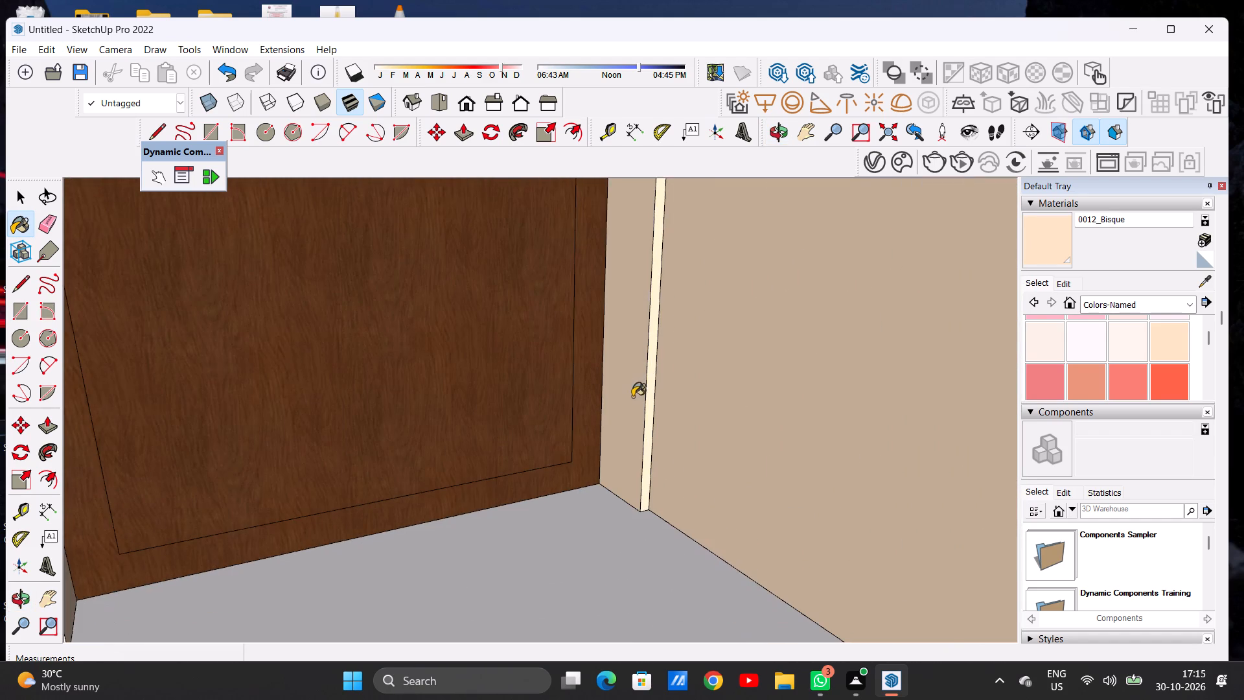
pyautogui.scroll(-13, 616, 397)
pyautogui.moveTo(616, 398); pyautogui.dragTo(459, 400, button='middle')
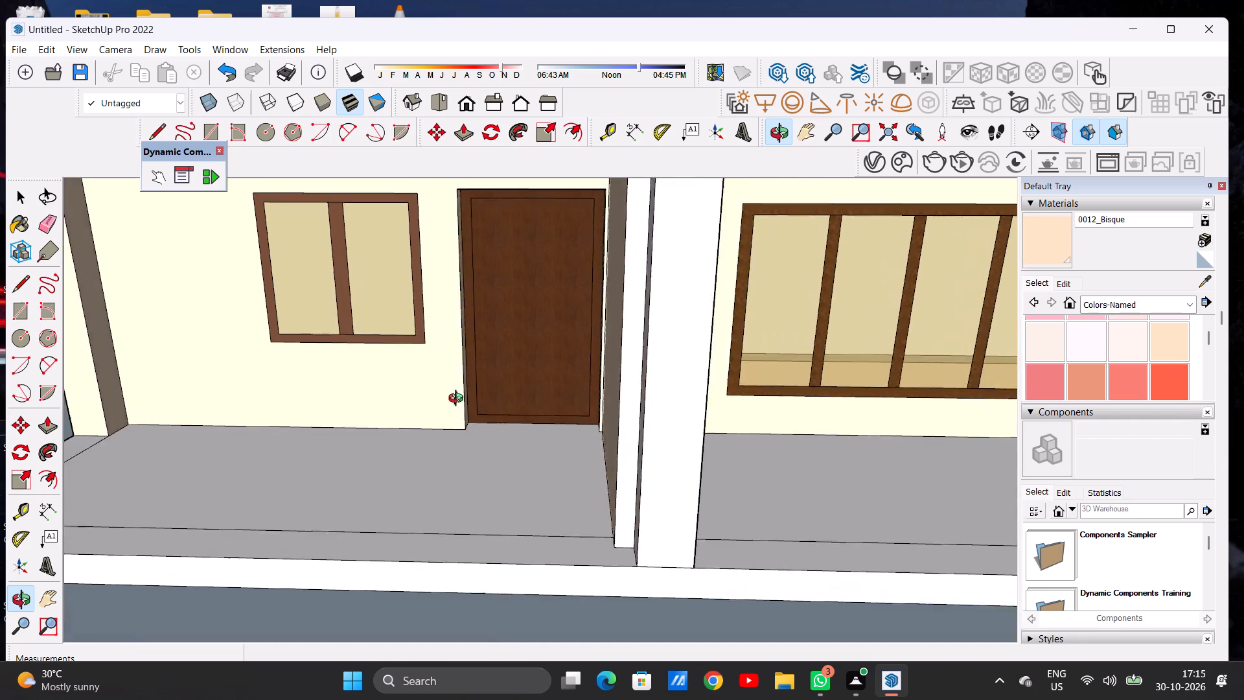
pyautogui.moveTo(459, 400); pyautogui.dragTo(488, 398, button='middle')
pyautogui.scroll(-3, 491, 417)
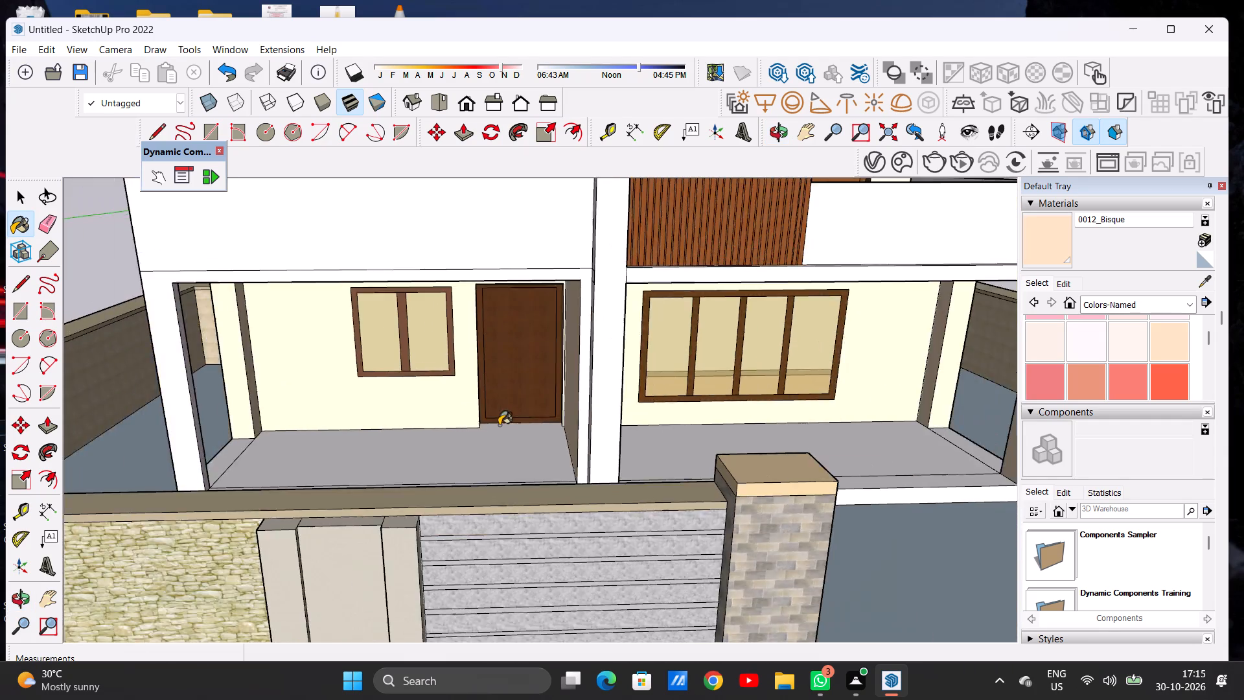
pyautogui.scroll(-5, 499, 425)
pyautogui.scroll(1, 498, 356)
pyautogui.moveTo(548, 395); pyautogui.dragTo(248, 393, button='middle')
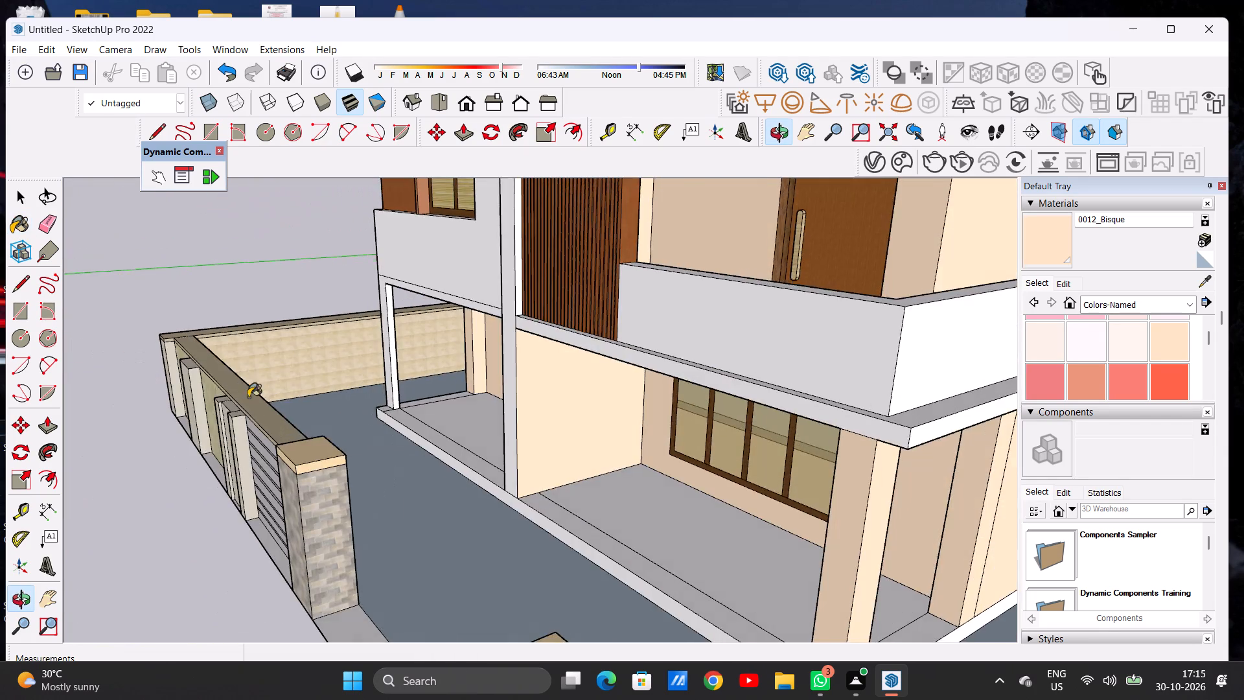
pyautogui.scroll(8, 376, 426)
pyautogui.scroll(-7, 403, 446)
pyautogui.moveTo(406, 486); pyautogui.dragTo(396, 480, button='middle')
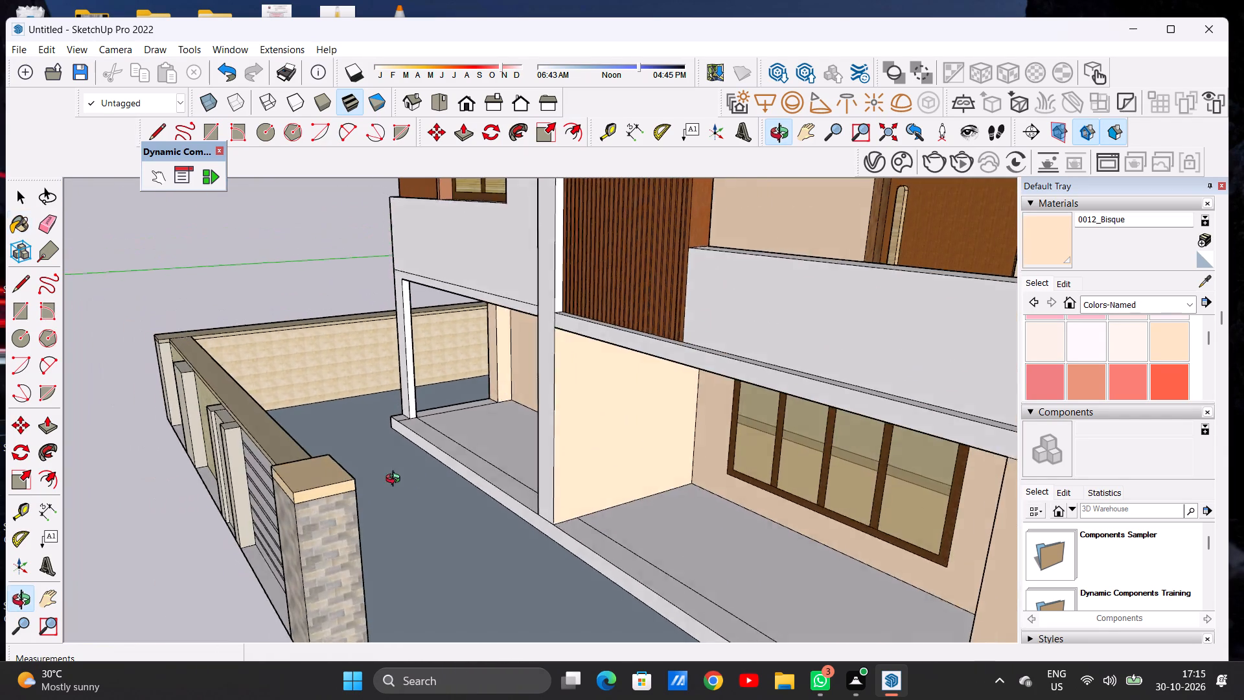
pyautogui.moveTo(396, 480); pyautogui.dragTo(255, 437, button='middle')
pyautogui.scroll(2, 353, 415)
pyautogui.scroll(-1, 353, 415)
pyautogui.scroll(3, 353, 415)
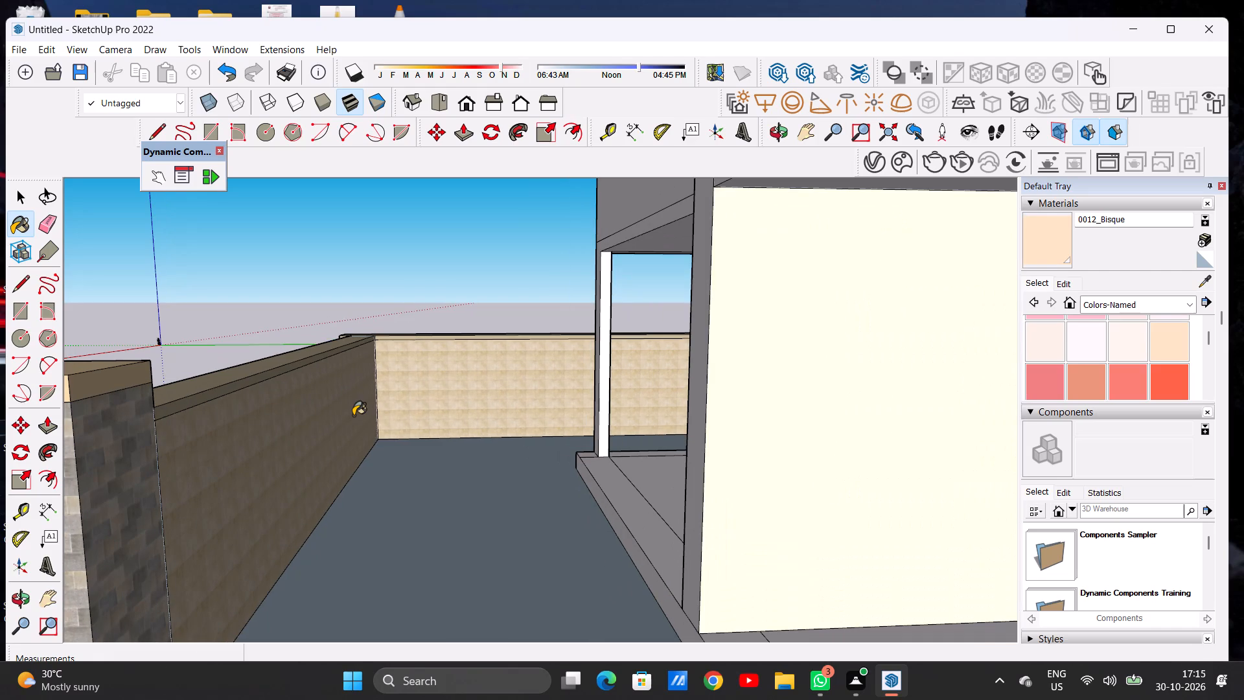
pyautogui.scroll(3, 632, 410)
pyautogui.scroll(-1, 634, 412)
pyautogui.scroll(2, 634, 414)
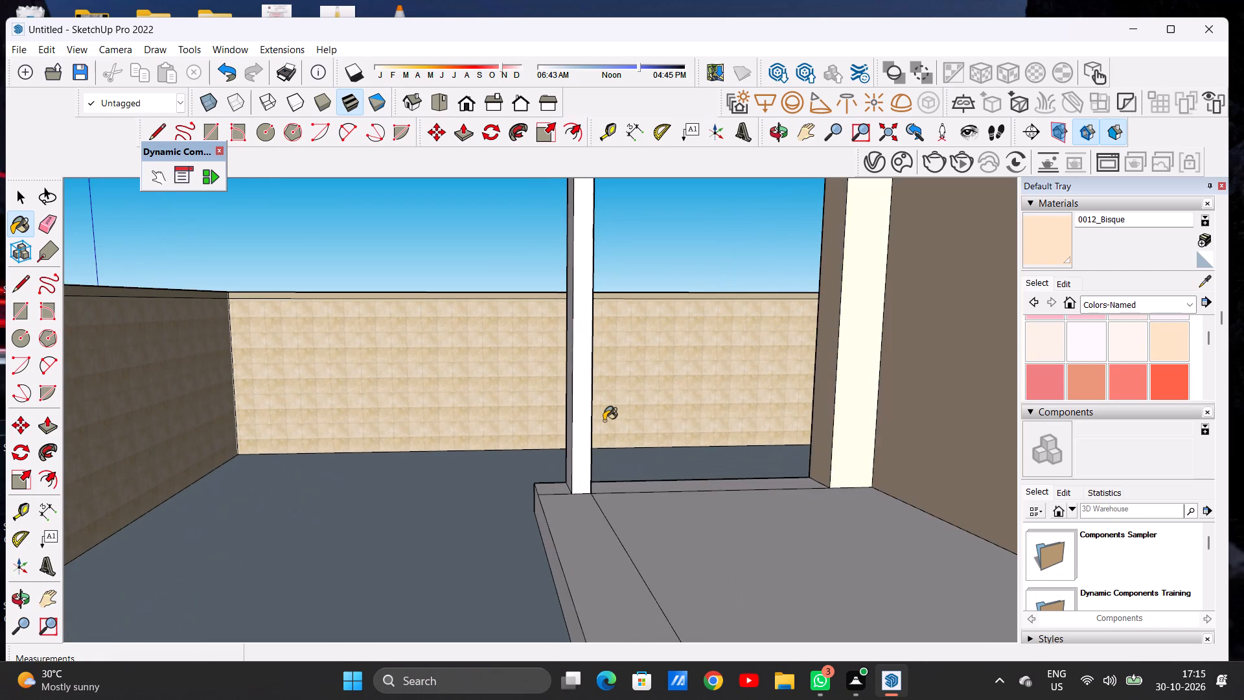
pyautogui.scroll(1, 605, 421)
pyautogui.scroll(-1, 605, 421)
pyautogui.scroll(3, 605, 421)
pyautogui.moveTo(636, 430); pyautogui.dragTo(828, 424, button='middle')
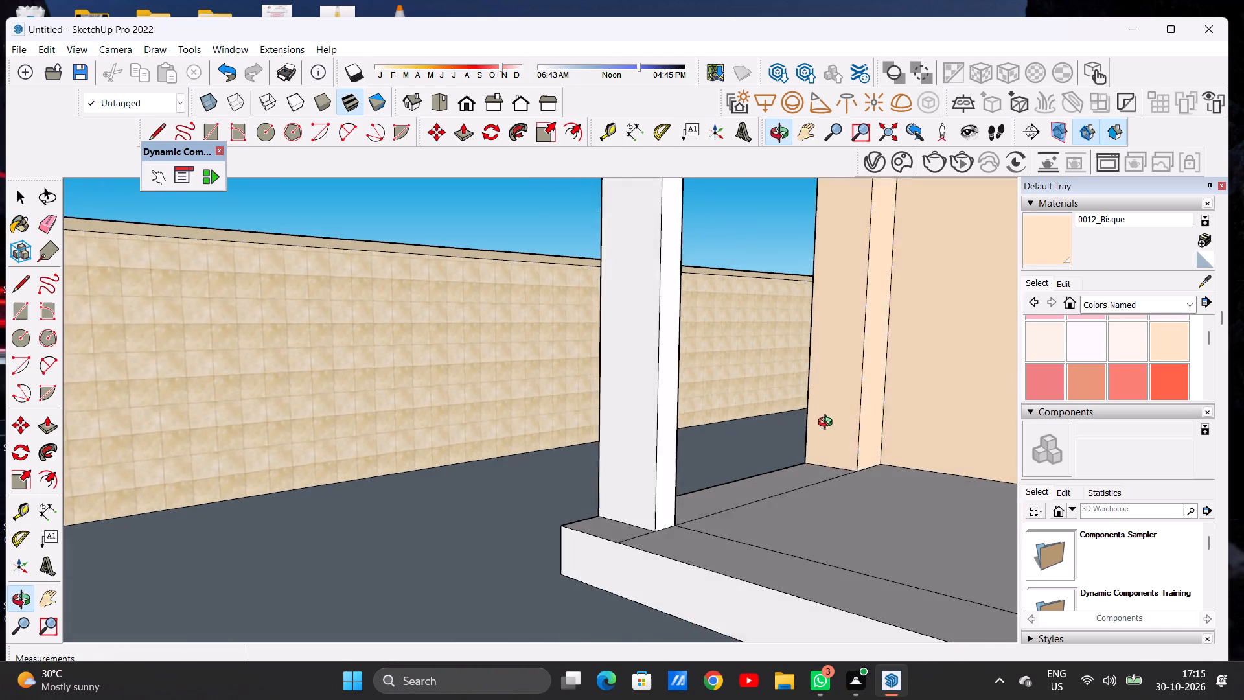
pyautogui.moveTo(828, 424); pyautogui.dragTo(850, 420, button='middle')
pyautogui.scroll(-6, 606, 453)
pyautogui.scroll(-13, 530, 339)
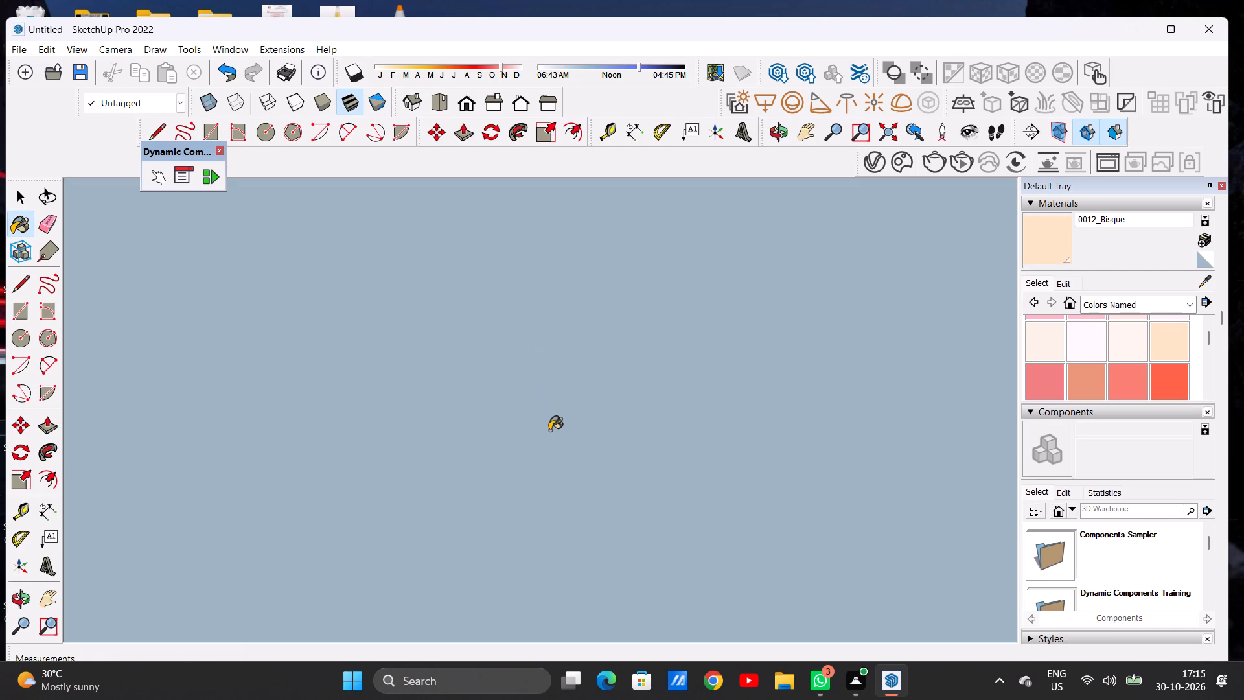
pyautogui.scroll(-20, 549, 430)
pyautogui.scroll(-19, 549, 430)
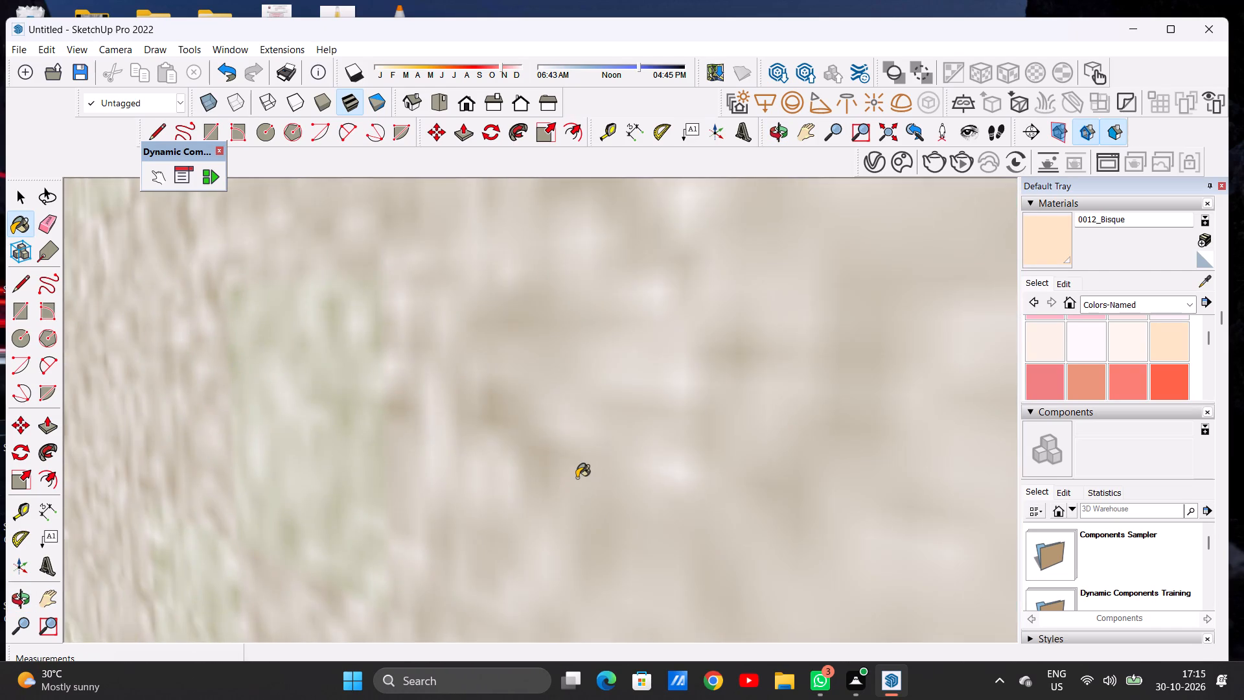
pyautogui.scroll(-20, 577, 478)
pyautogui.scroll(-16, 577, 478)
pyautogui.scroll(3, 544, 473)
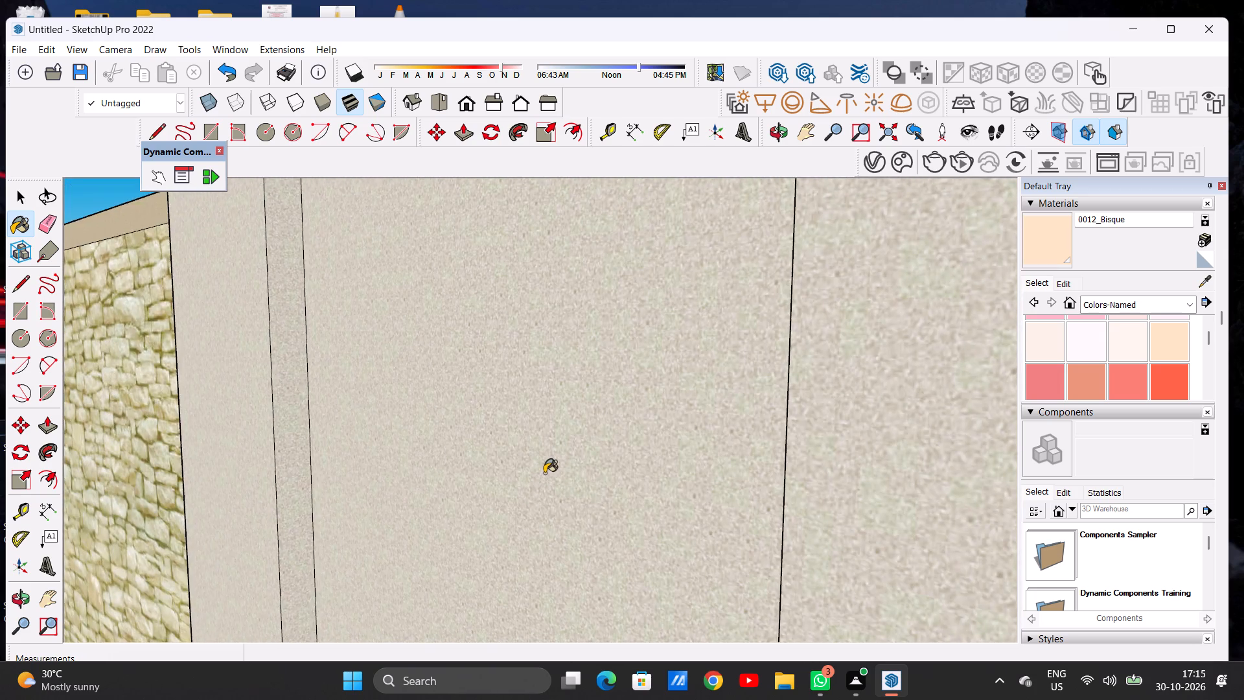
pyautogui.scroll(-17, 533, 479)
pyautogui.scroll(-18, 562, 480)
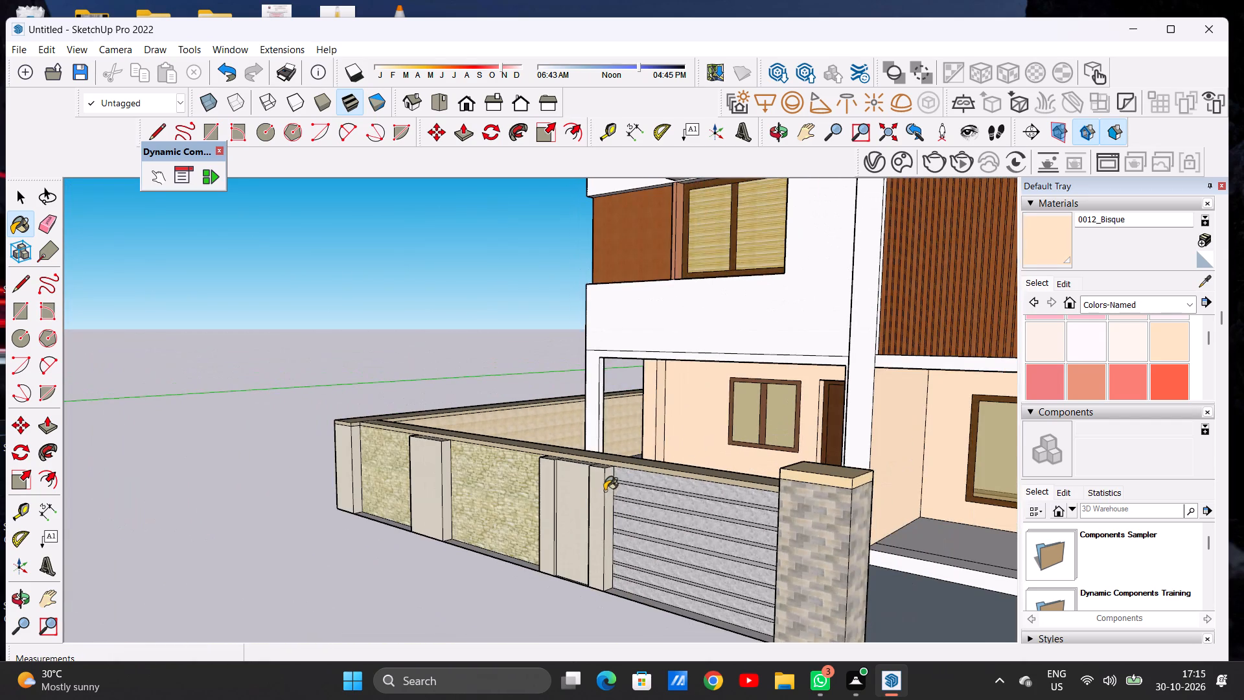
pyautogui.scroll(7, 737, 393)
pyautogui.scroll(-1, 741, 395)
pyautogui.scroll(7, 802, 416)
pyautogui.moveTo(543, 436); pyautogui.dragTo(719, 404, button='middle')
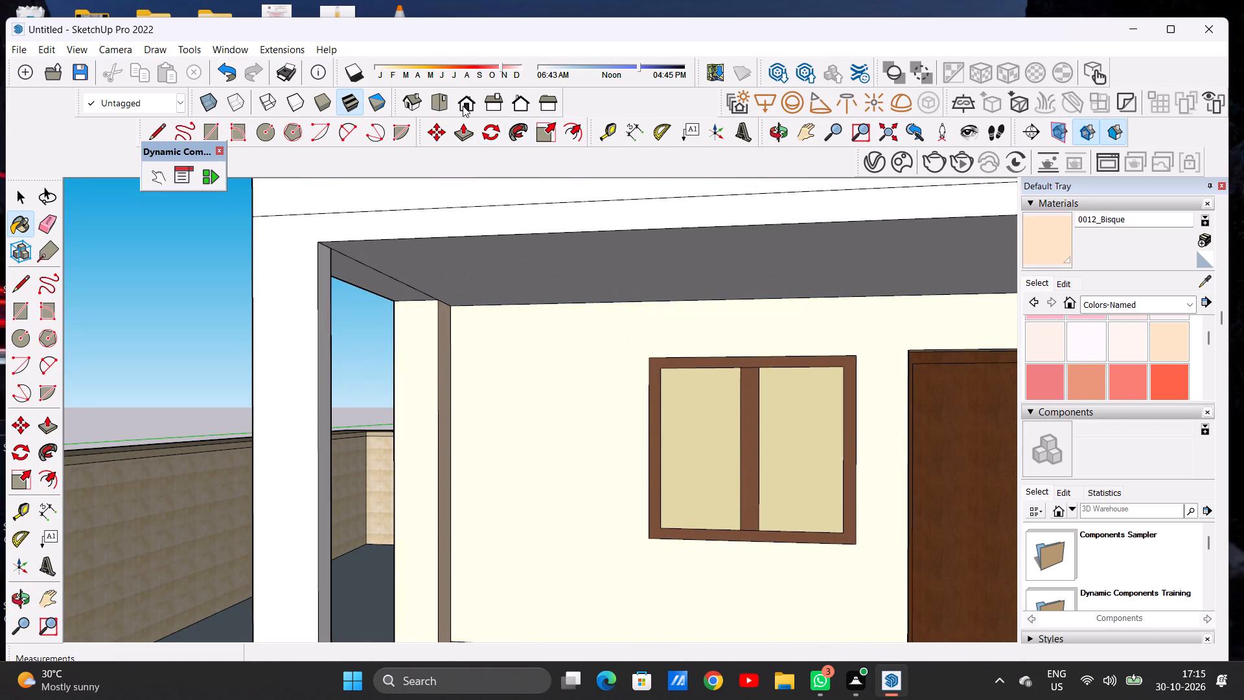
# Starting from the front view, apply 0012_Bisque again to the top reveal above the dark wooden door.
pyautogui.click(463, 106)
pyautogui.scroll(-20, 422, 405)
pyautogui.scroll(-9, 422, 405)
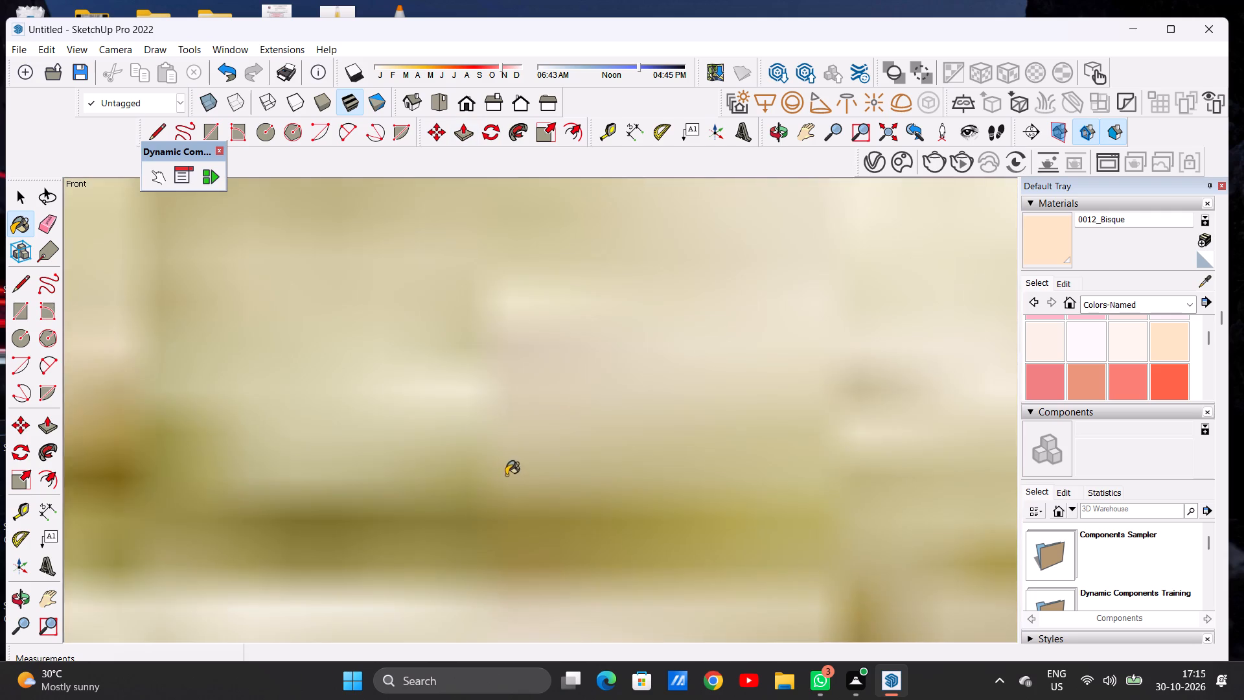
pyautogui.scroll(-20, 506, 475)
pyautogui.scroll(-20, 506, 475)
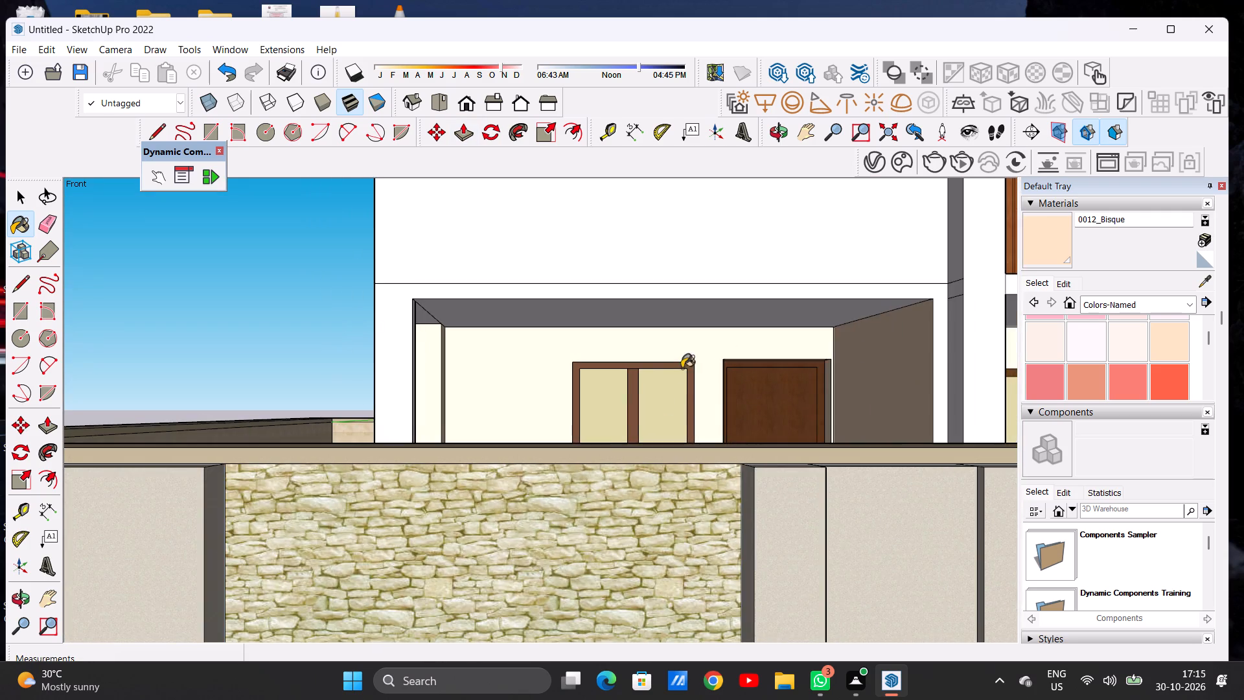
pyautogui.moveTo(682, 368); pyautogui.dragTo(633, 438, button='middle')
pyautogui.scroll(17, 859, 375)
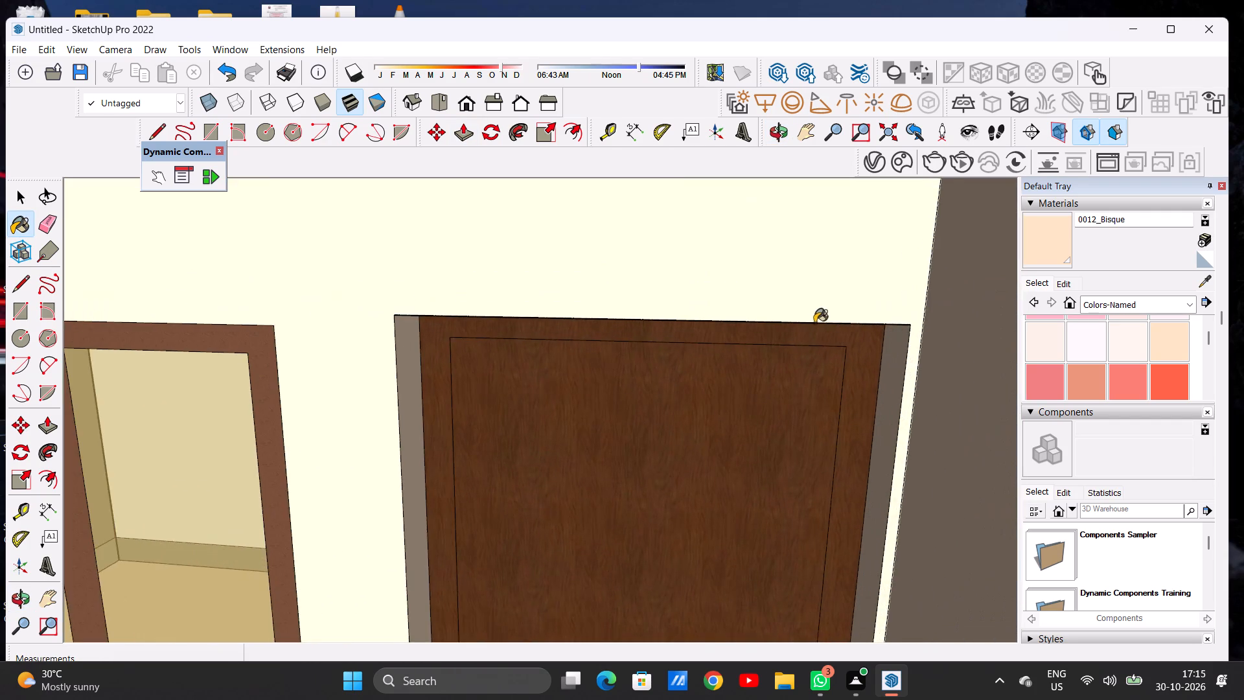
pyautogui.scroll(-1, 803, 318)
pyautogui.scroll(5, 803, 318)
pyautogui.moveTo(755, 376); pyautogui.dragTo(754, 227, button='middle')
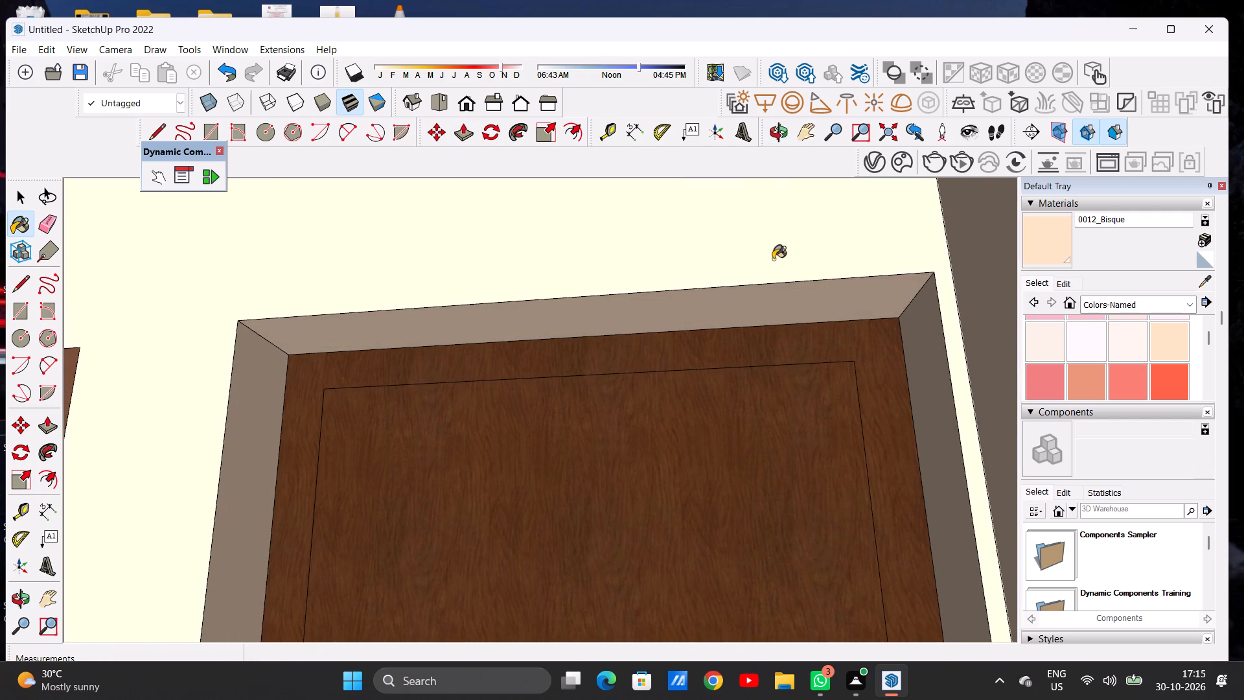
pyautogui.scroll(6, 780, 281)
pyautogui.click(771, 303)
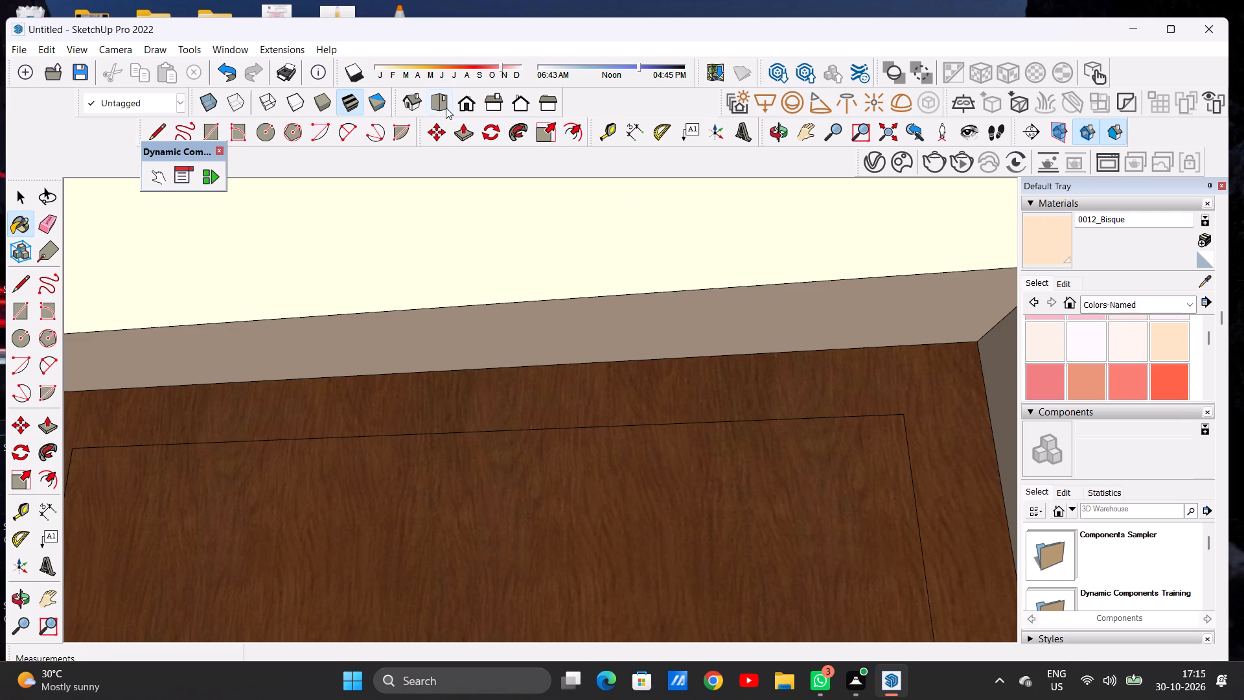
# Return to the front view and paint the ceiling of the wooden-door porch with 0012_Bisque.
pyautogui.click(465, 97)
pyautogui.scroll(-14, 559, 316)
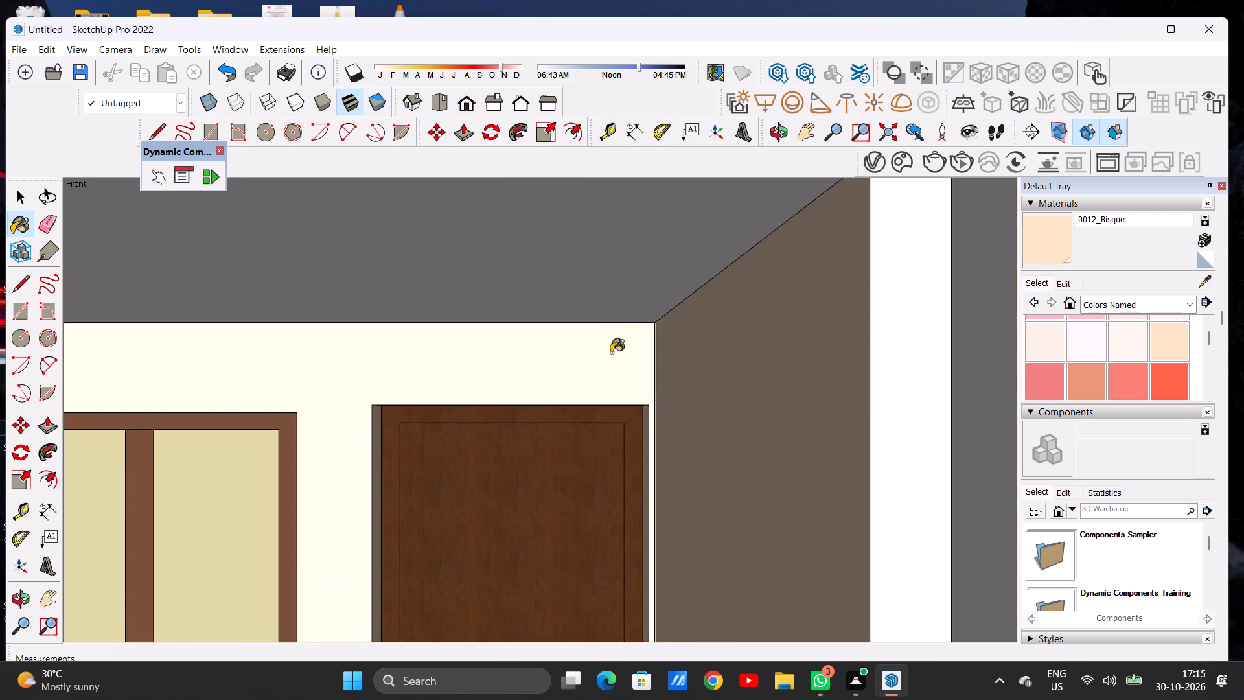
pyautogui.scroll(-16, 611, 353)
pyautogui.scroll(7, 588, 382)
pyautogui.scroll(7, 567, 334)
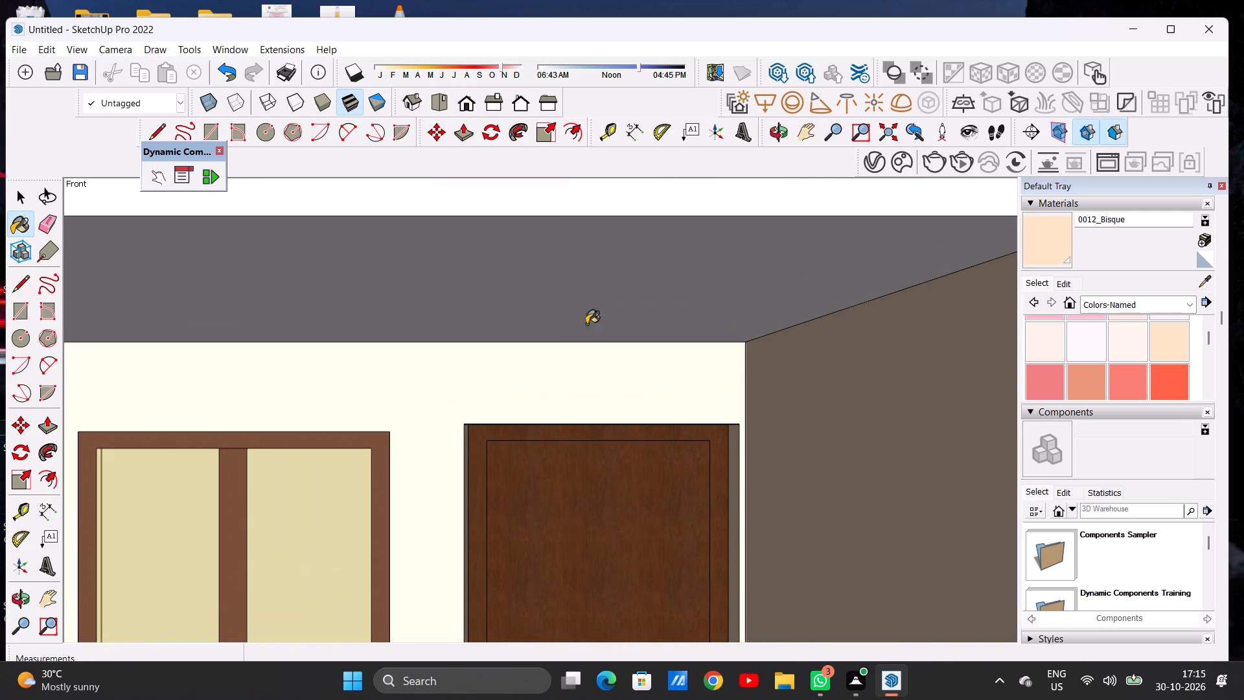
pyautogui.click(638, 288)
# Paint the ceiling of the ground-floor porch with the four-pane window with 0012_Bisque.
pyautogui.scroll(-14, 529, 375)
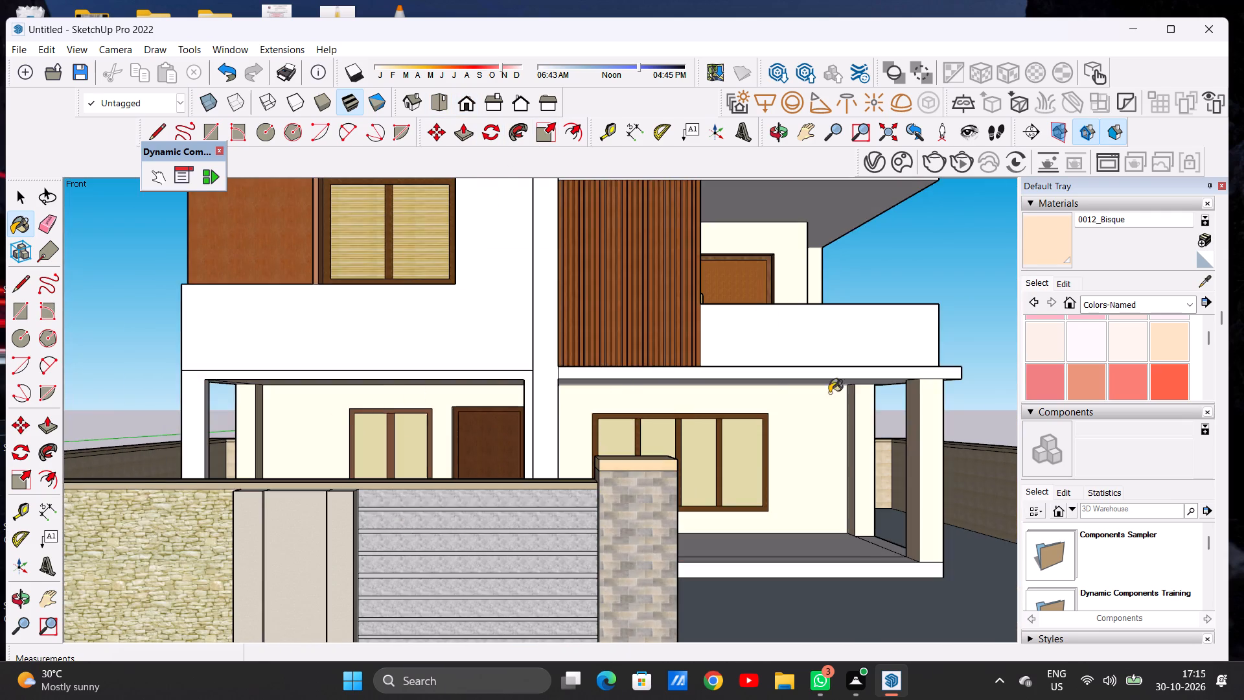
pyautogui.scroll(14, 866, 393)
pyautogui.click(720, 315)
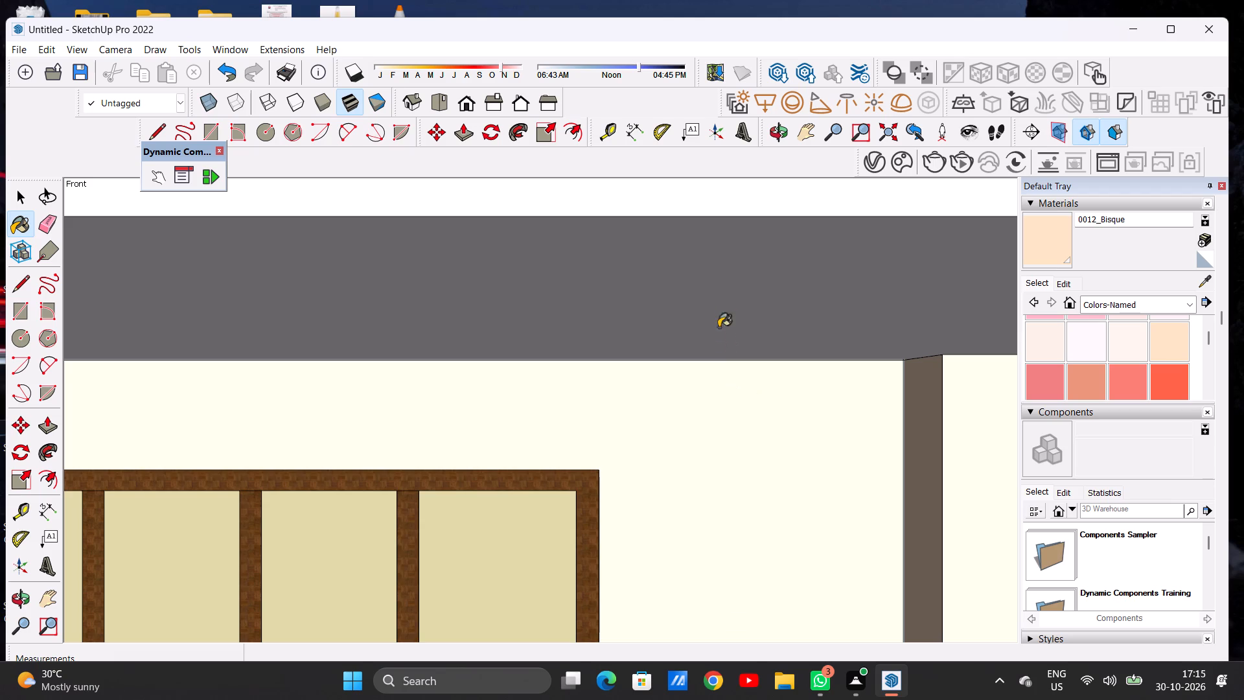
# Examine the house's facade and ground-floor porches from several angles and distances, leaving the Paint Bucket tool.
pyautogui.scroll(-16, 719, 377)
pyautogui.moveTo(723, 393); pyautogui.dragTo(456, 452, button='middle')
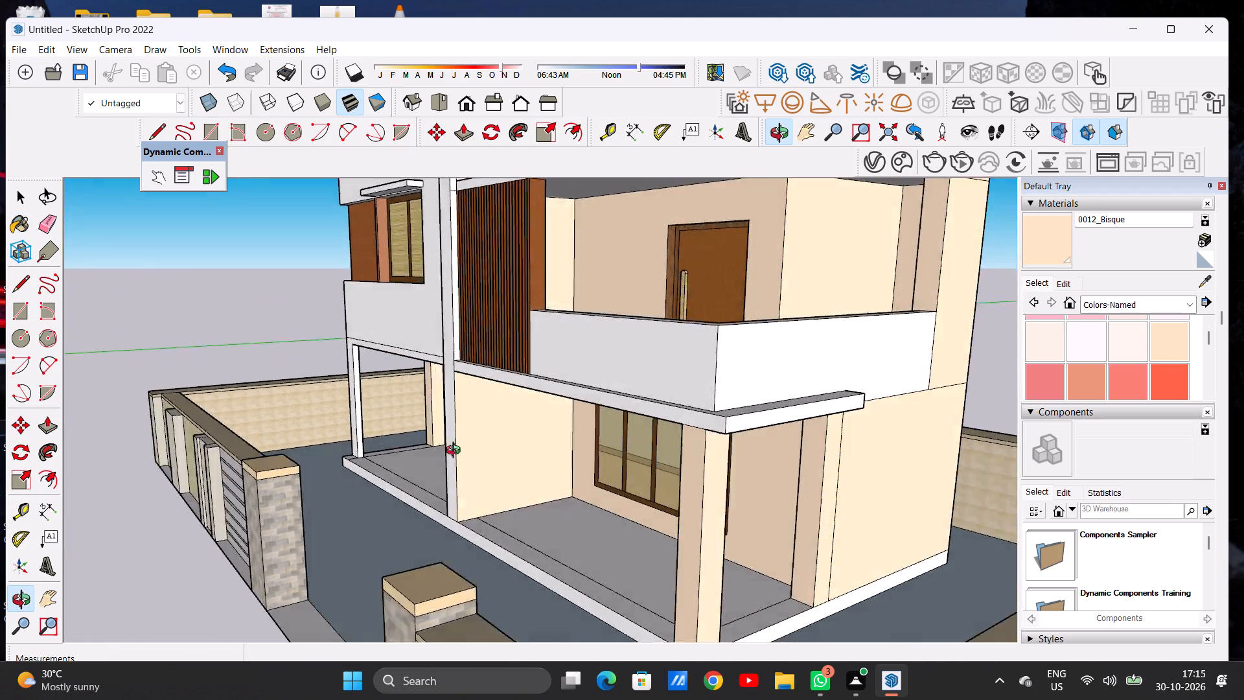
pyautogui.moveTo(456, 452); pyautogui.dragTo(687, 428, button='middle')
pyautogui.middleClick(687, 428)
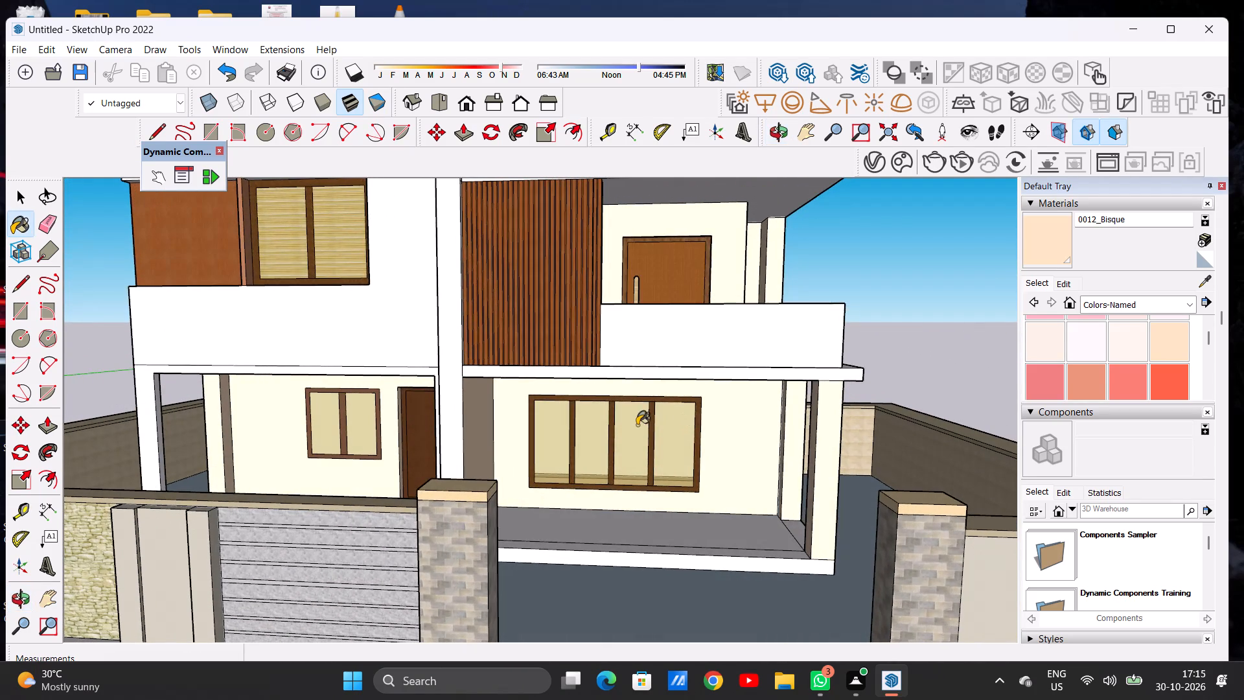
pyautogui.scroll(-5, 634, 425)
pyautogui.scroll(-5, 564, 423)
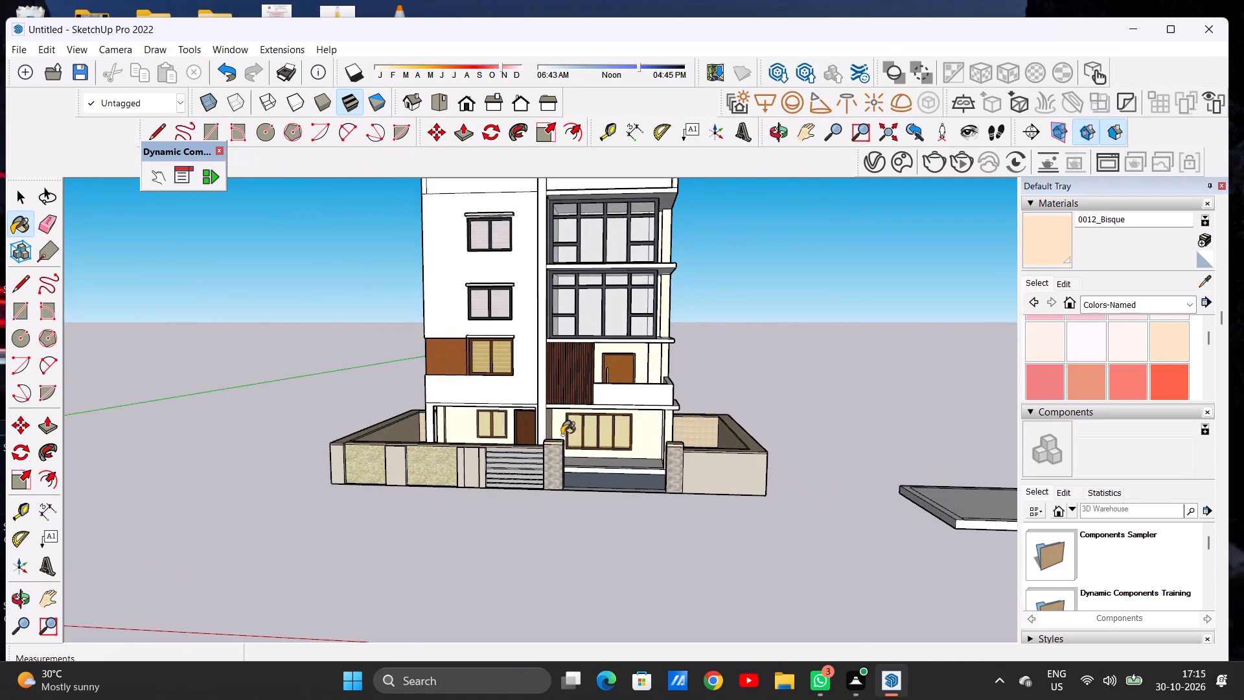
pyautogui.moveTo(563, 440); pyautogui.dragTo(577, 441, button='middle')
pyautogui.scroll(-5, 550, 415)
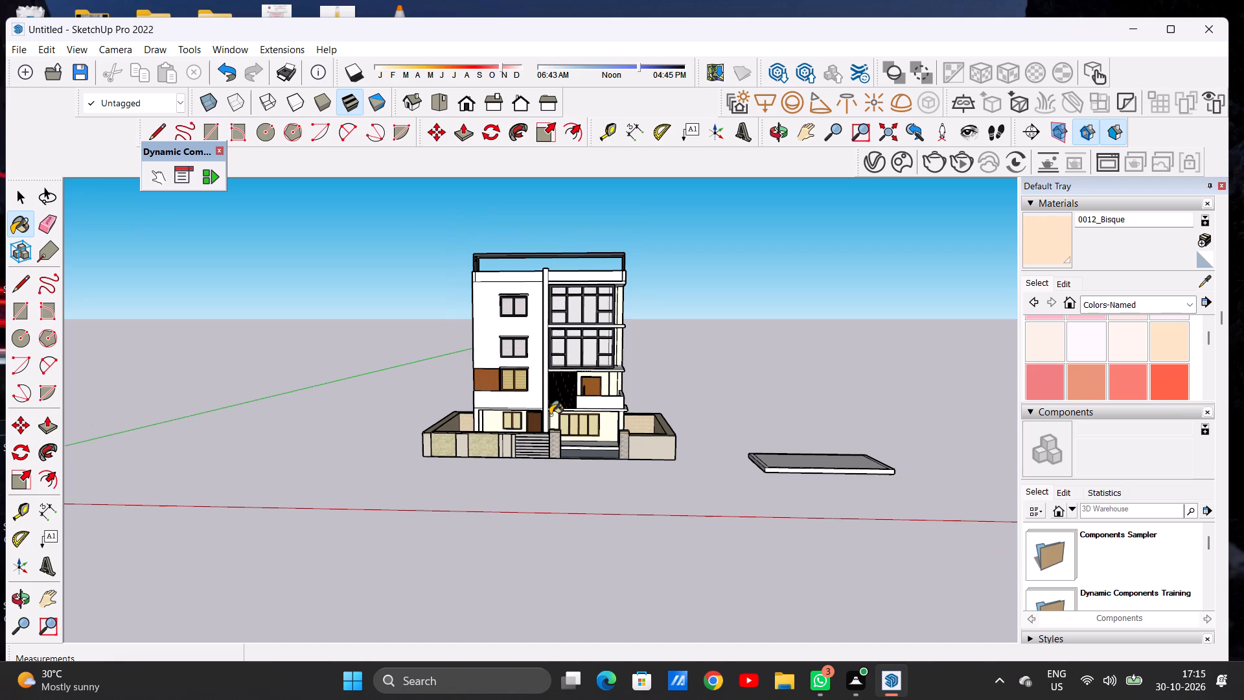
pyautogui.scroll(7, 550, 415)
pyautogui.scroll(6, 657, 474)
pyautogui.scroll(-1, 663, 482)
pyautogui.scroll(6, 663, 482)
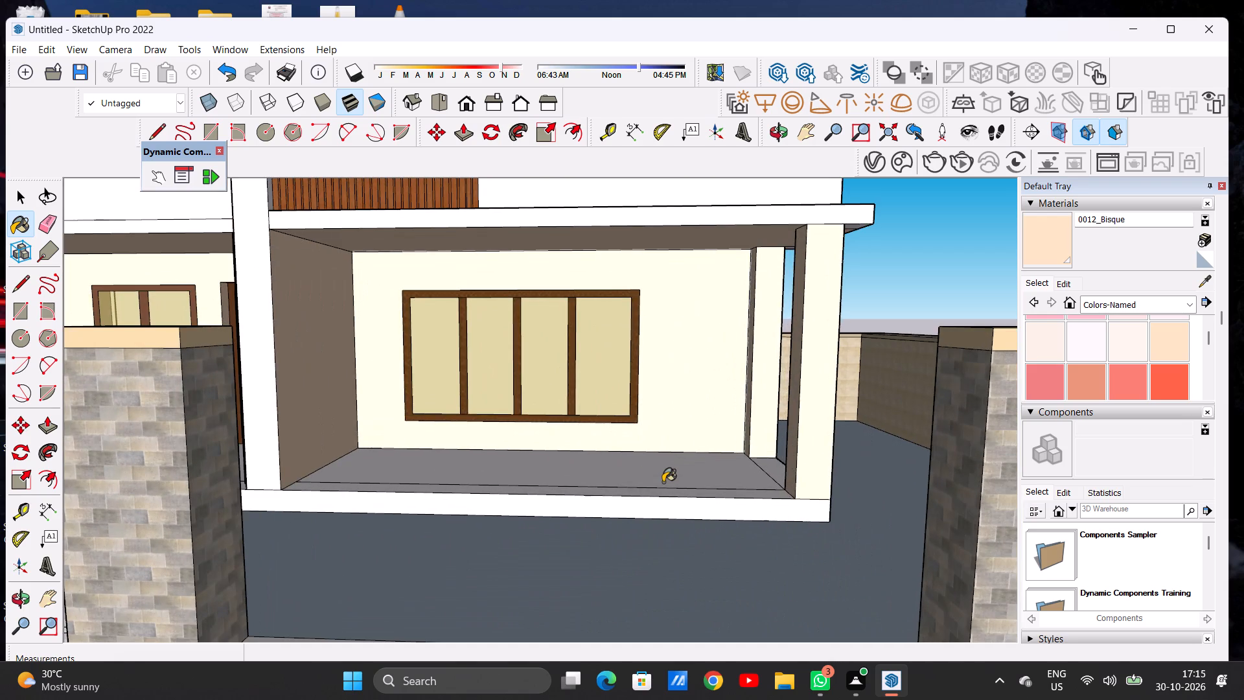
pyautogui.moveTo(662, 474); pyautogui.dragTo(711, 581, button='middle')
pyautogui.press('space')
pyautogui.scroll(-7, 547, 428)
pyautogui.moveTo(612, 473); pyautogui.dragTo(608, 449, button='middle')
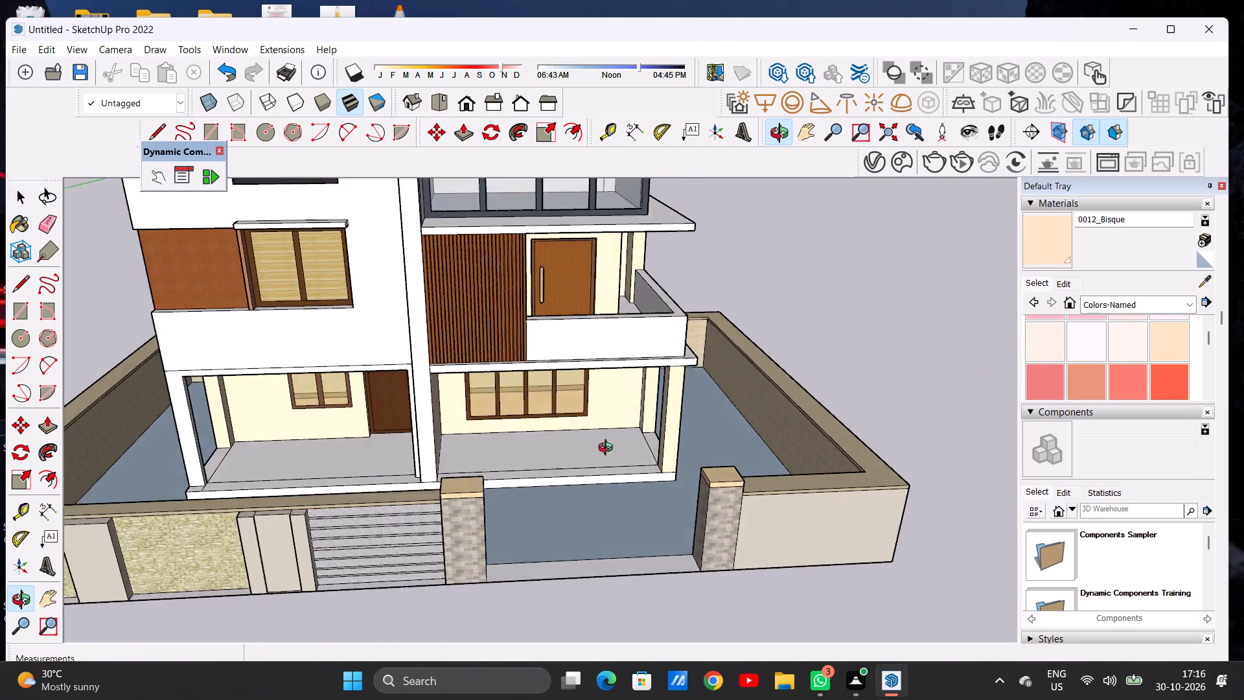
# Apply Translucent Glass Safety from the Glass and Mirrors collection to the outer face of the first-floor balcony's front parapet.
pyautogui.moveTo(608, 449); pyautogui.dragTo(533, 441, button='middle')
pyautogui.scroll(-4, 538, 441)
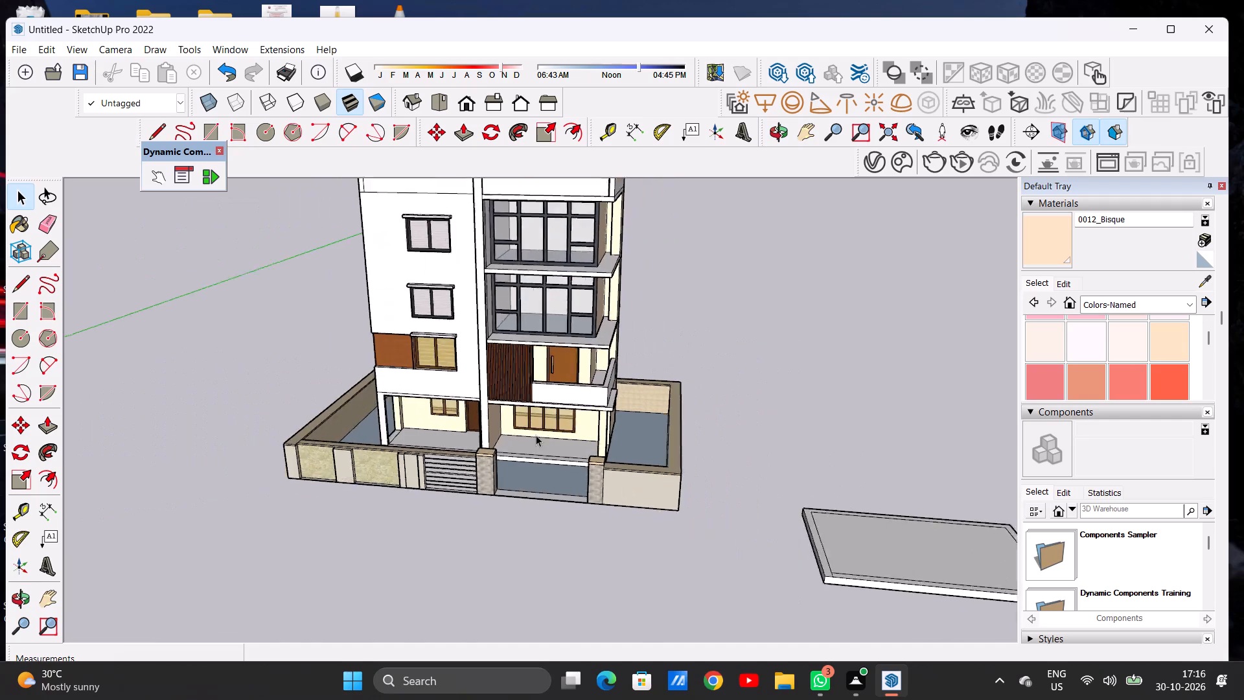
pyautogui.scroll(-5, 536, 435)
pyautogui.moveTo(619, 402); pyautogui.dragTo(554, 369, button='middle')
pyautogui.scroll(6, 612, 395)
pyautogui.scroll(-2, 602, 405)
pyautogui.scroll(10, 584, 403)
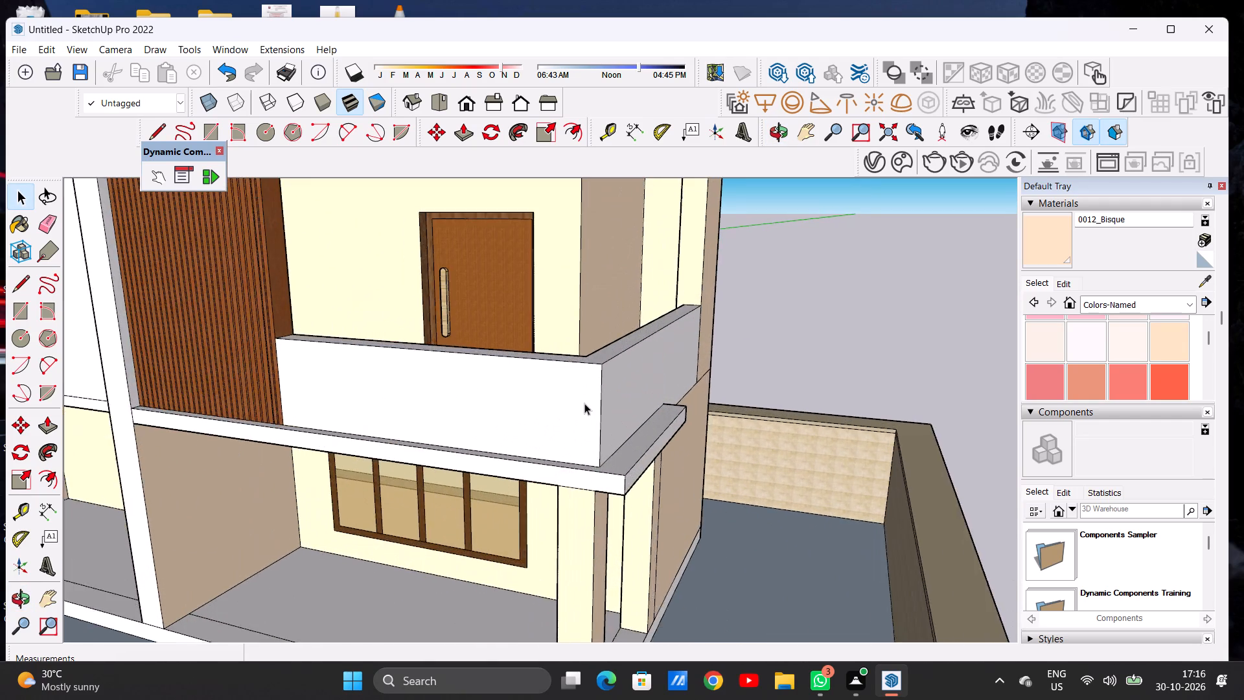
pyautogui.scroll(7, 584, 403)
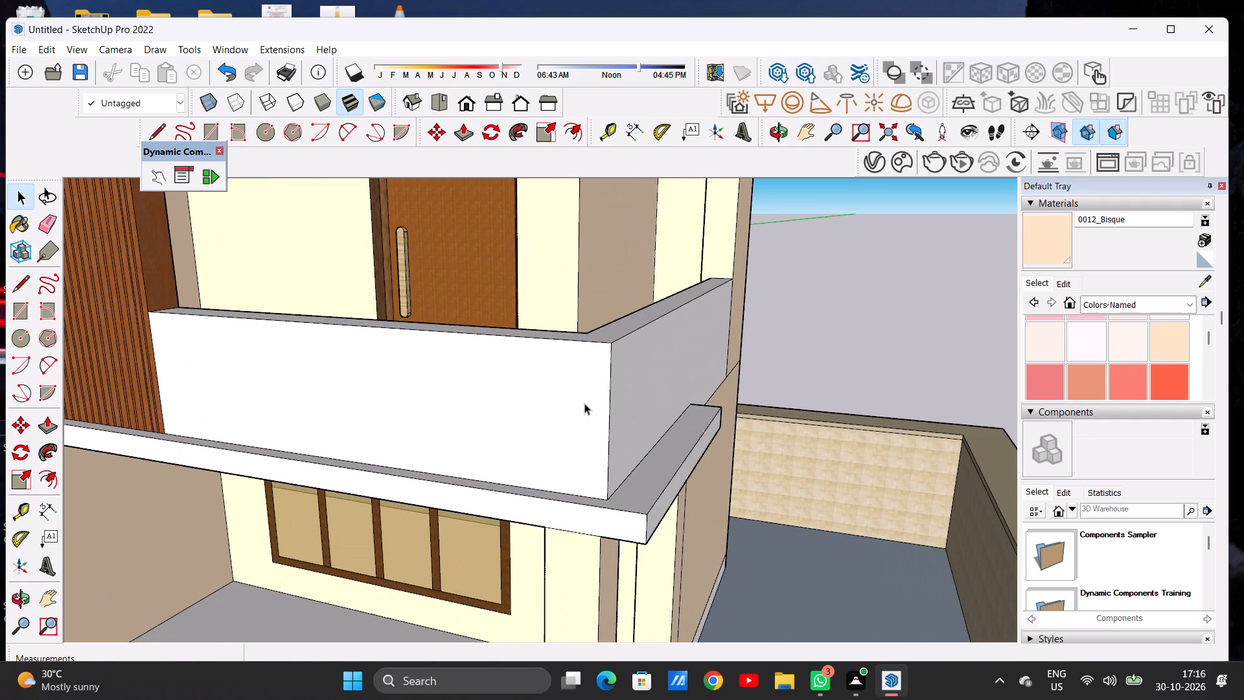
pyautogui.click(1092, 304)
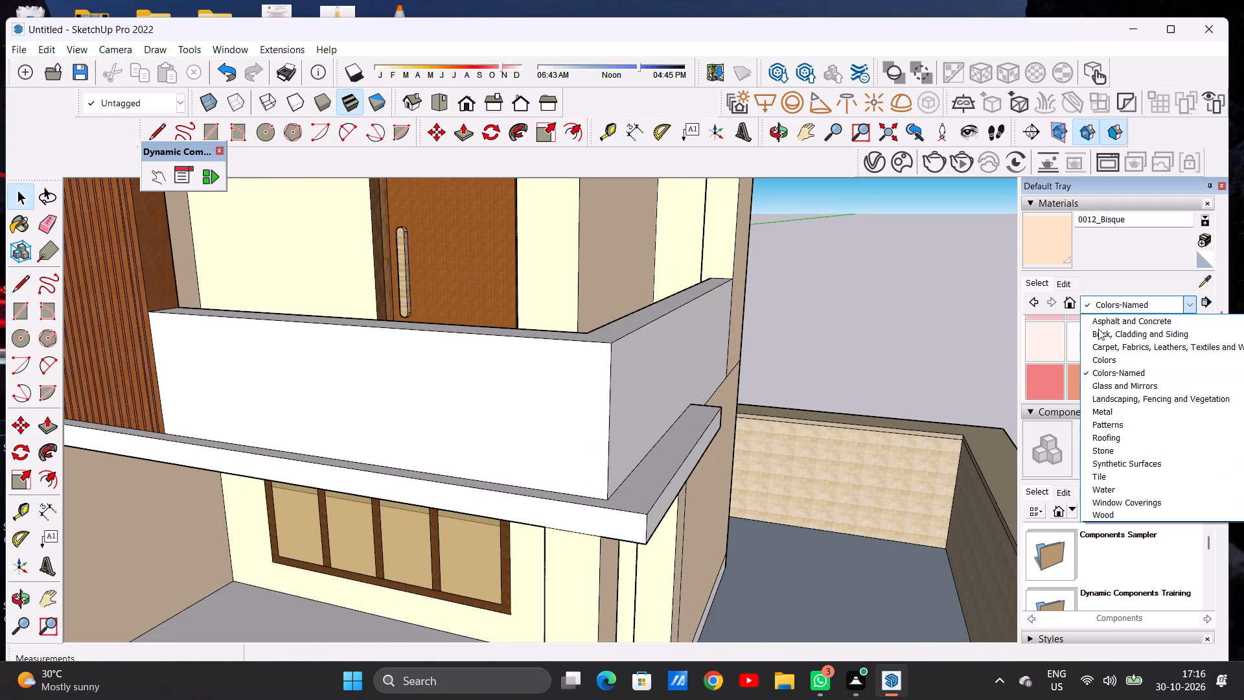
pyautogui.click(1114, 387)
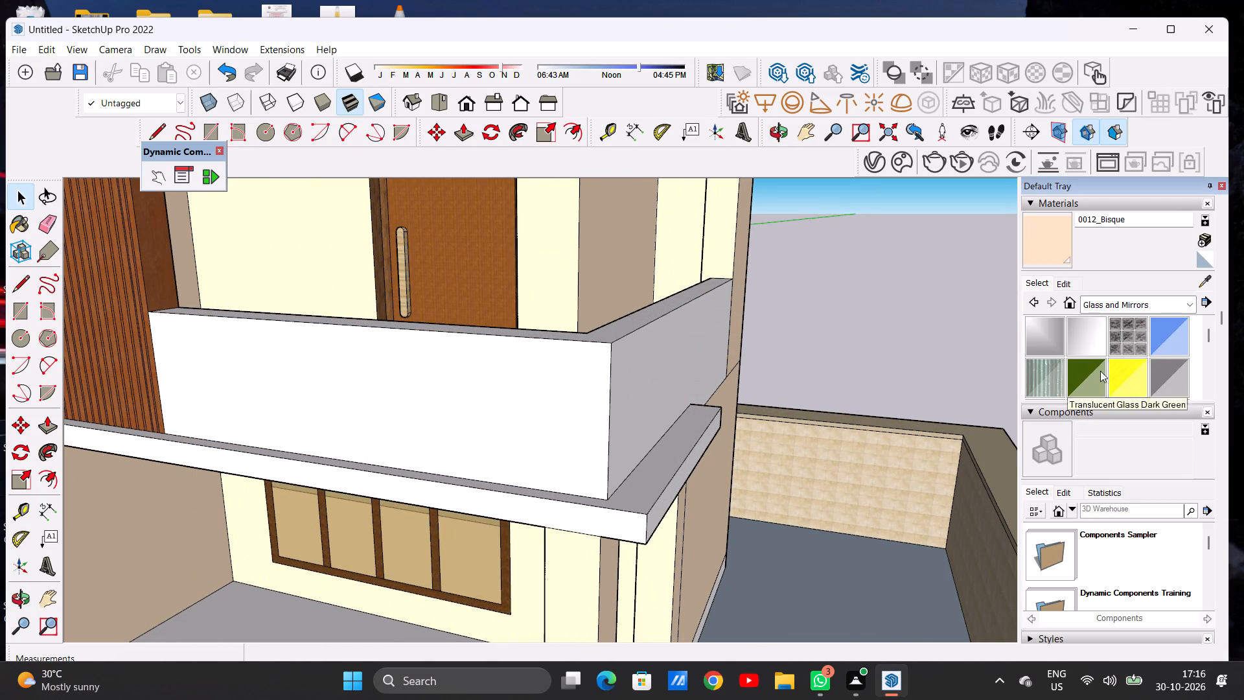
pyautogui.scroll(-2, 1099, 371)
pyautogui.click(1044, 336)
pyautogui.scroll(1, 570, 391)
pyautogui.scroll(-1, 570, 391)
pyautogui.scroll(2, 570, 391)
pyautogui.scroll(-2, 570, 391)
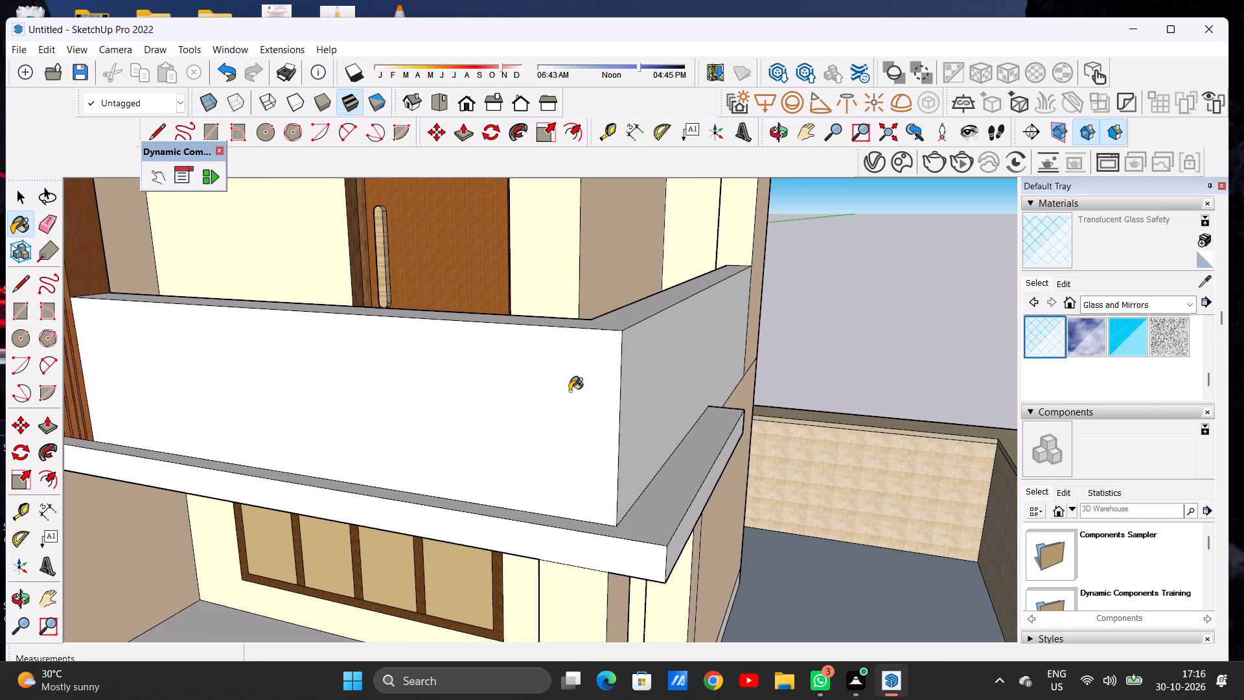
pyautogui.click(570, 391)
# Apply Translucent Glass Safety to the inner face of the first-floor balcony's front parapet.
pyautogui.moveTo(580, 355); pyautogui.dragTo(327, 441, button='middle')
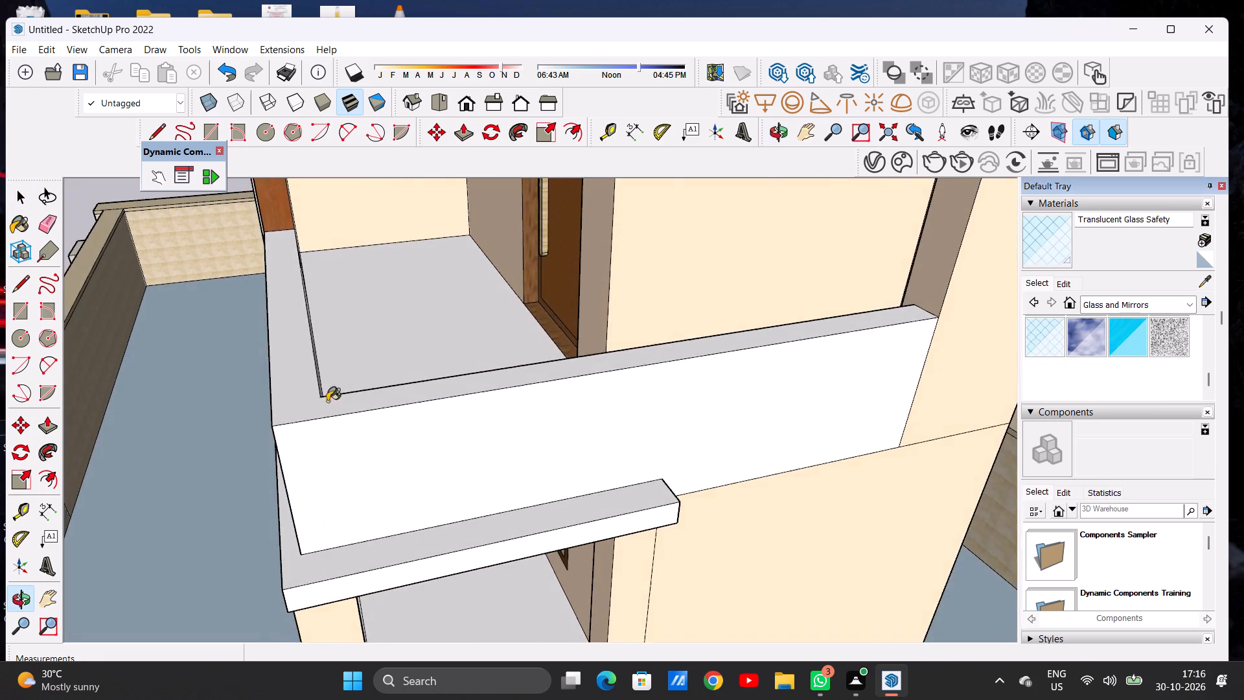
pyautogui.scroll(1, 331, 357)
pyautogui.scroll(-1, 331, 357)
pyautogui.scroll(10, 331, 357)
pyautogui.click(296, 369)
# Examine the glazed front parapet of the first-floor balcony from the front, close up and from the side.
pyautogui.moveTo(270, 401); pyautogui.dragTo(479, 364, button='middle')
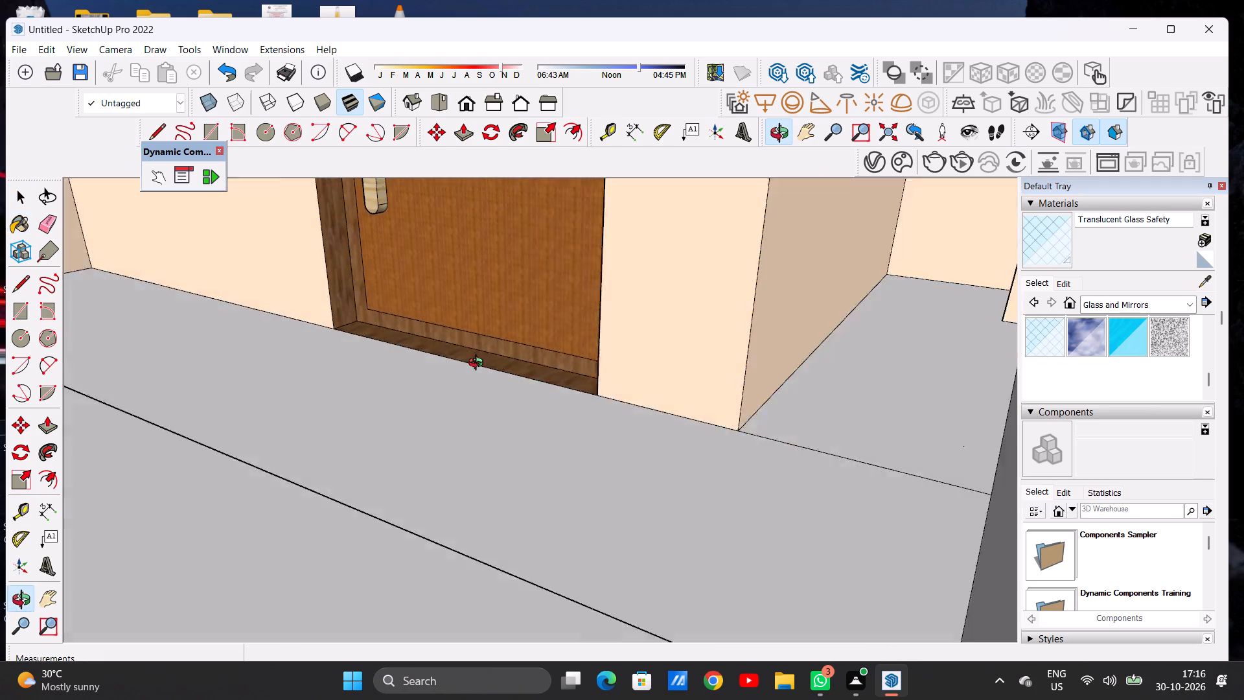
pyautogui.moveTo(479, 364); pyautogui.dragTo(519, 355, button='middle')
pyautogui.scroll(-17, 536, 414)
pyautogui.scroll(1, 562, 443)
pyautogui.scroll(-1, 561, 445)
pyautogui.moveTo(536, 474); pyautogui.dragTo(584, 430, button='middle')
pyautogui.scroll(6, 583, 439)
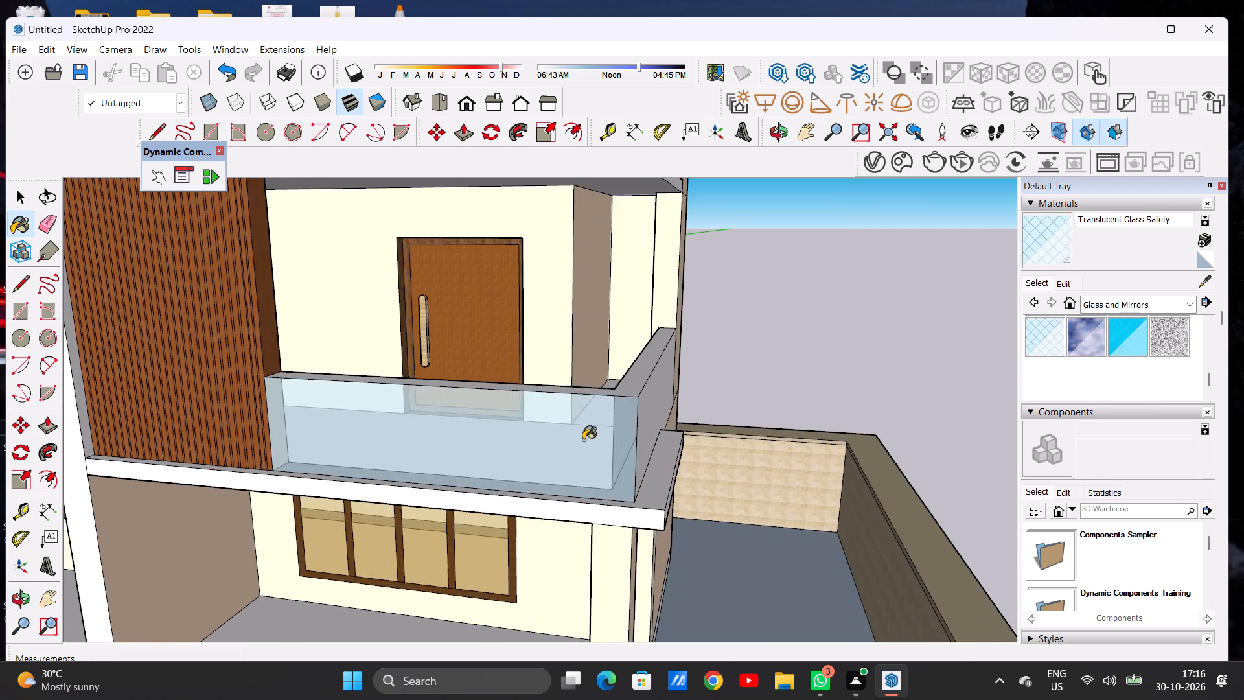
pyautogui.moveTo(585, 440); pyautogui.dragTo(621, 413, button='middle')
pyautogui.scroll(4, 617, 416)
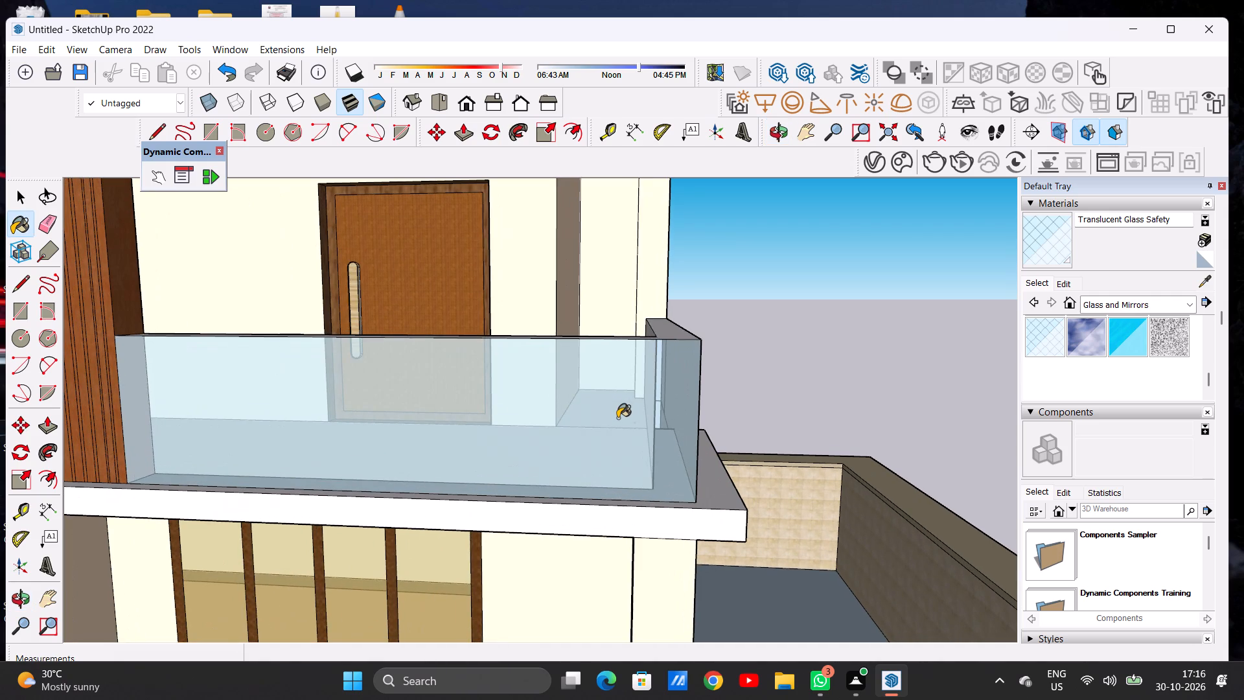
pyautogui.scroll(-7, 619, 398)
pyautogui.moveTo(639, 412); pyautogui.dragTo(420, 460, button='middle')
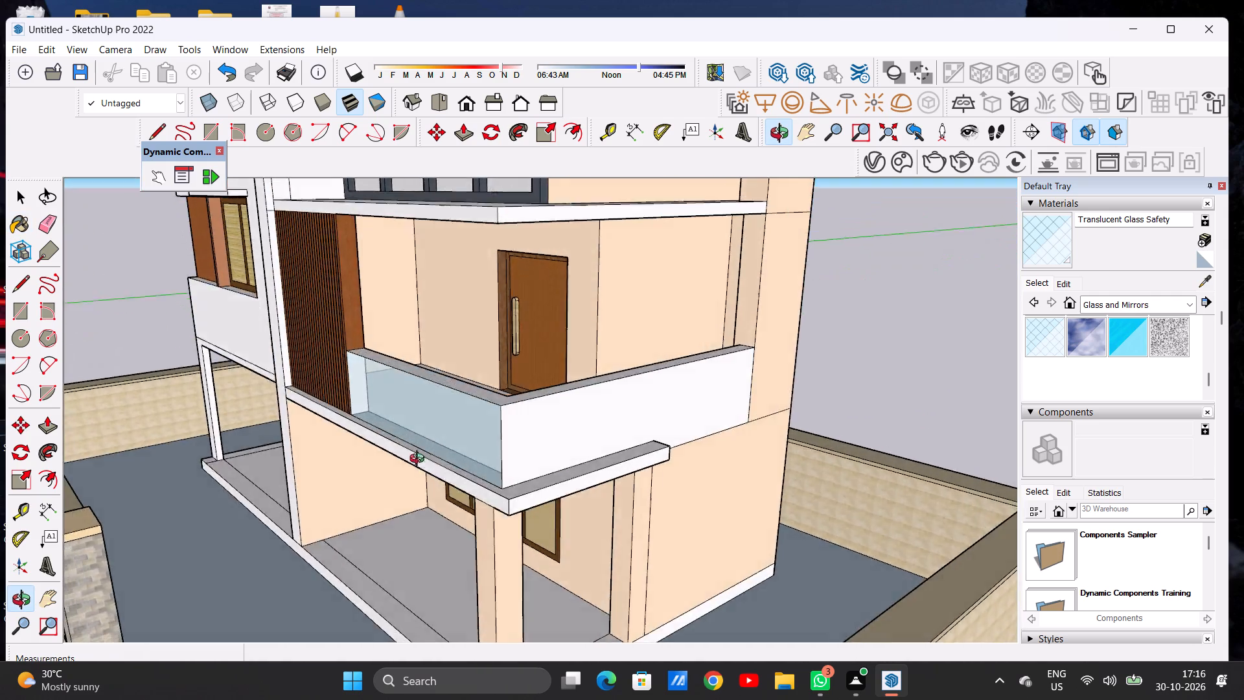
pyautogui.moveTo(420, 460); pyautogui.dragTo(654, 452, button='middle')
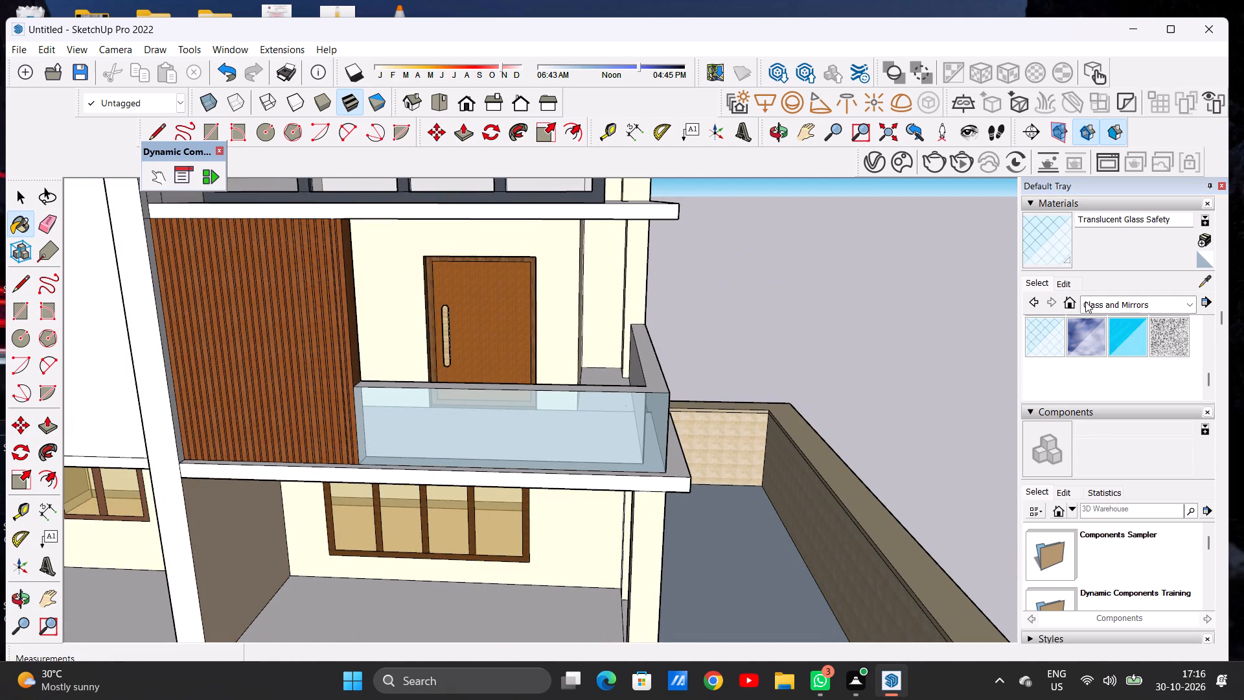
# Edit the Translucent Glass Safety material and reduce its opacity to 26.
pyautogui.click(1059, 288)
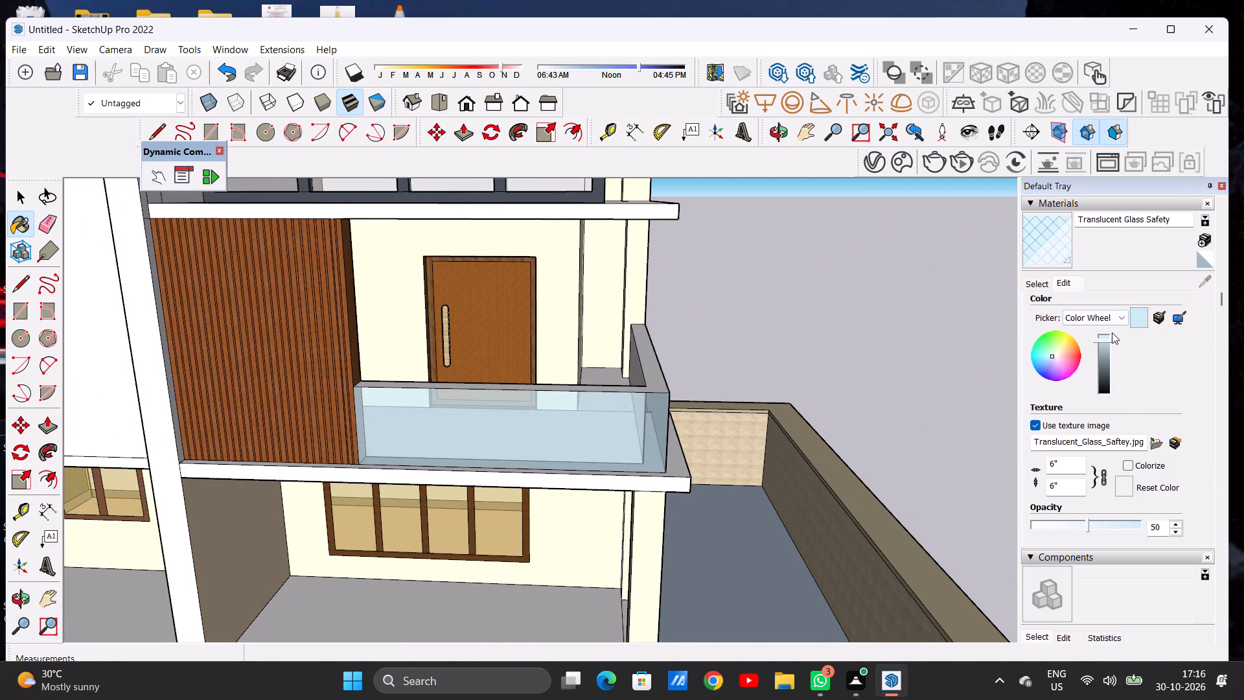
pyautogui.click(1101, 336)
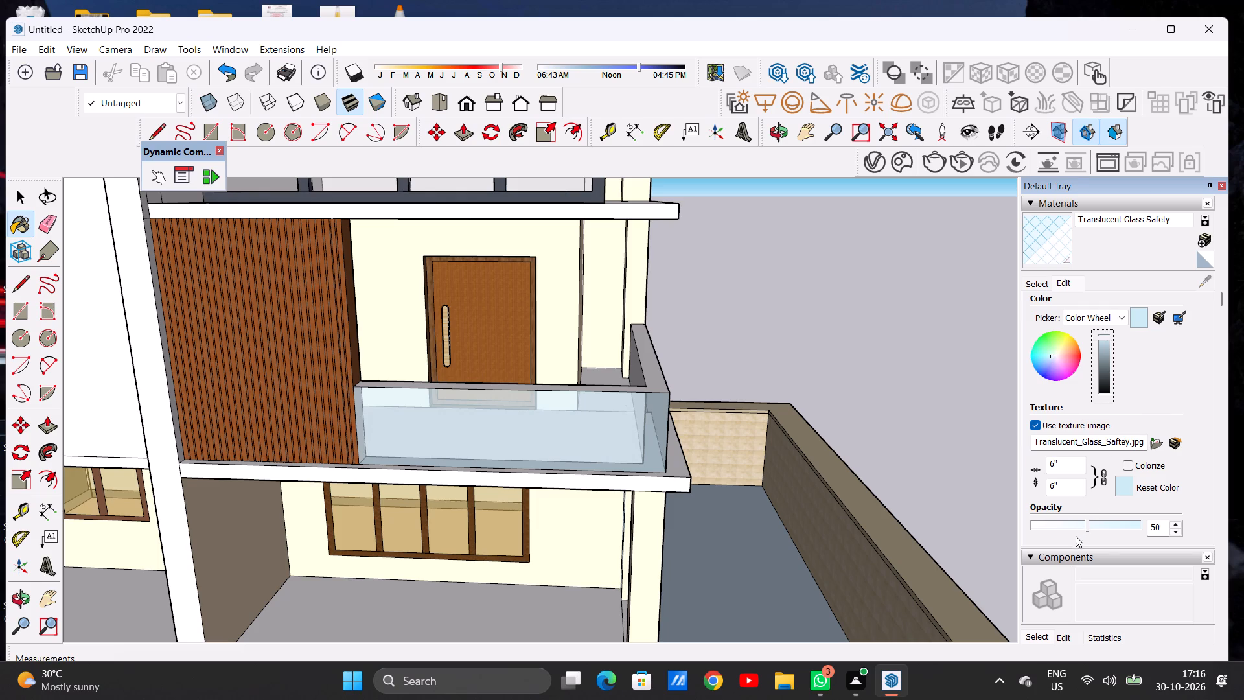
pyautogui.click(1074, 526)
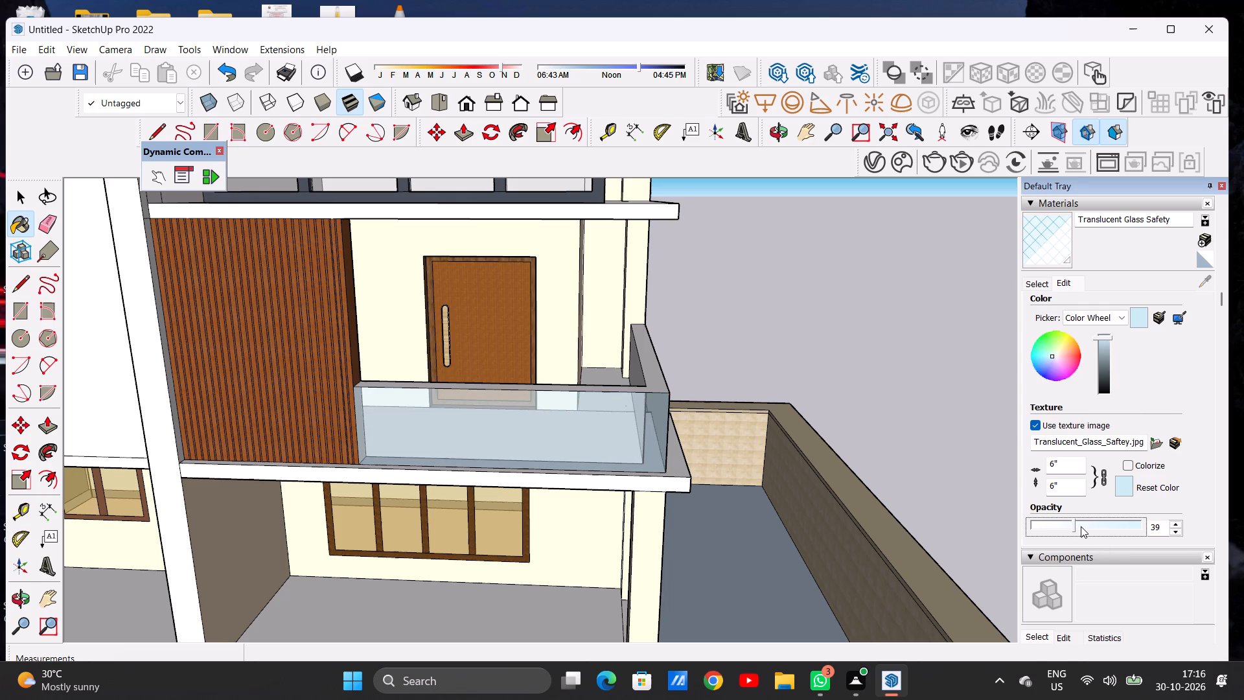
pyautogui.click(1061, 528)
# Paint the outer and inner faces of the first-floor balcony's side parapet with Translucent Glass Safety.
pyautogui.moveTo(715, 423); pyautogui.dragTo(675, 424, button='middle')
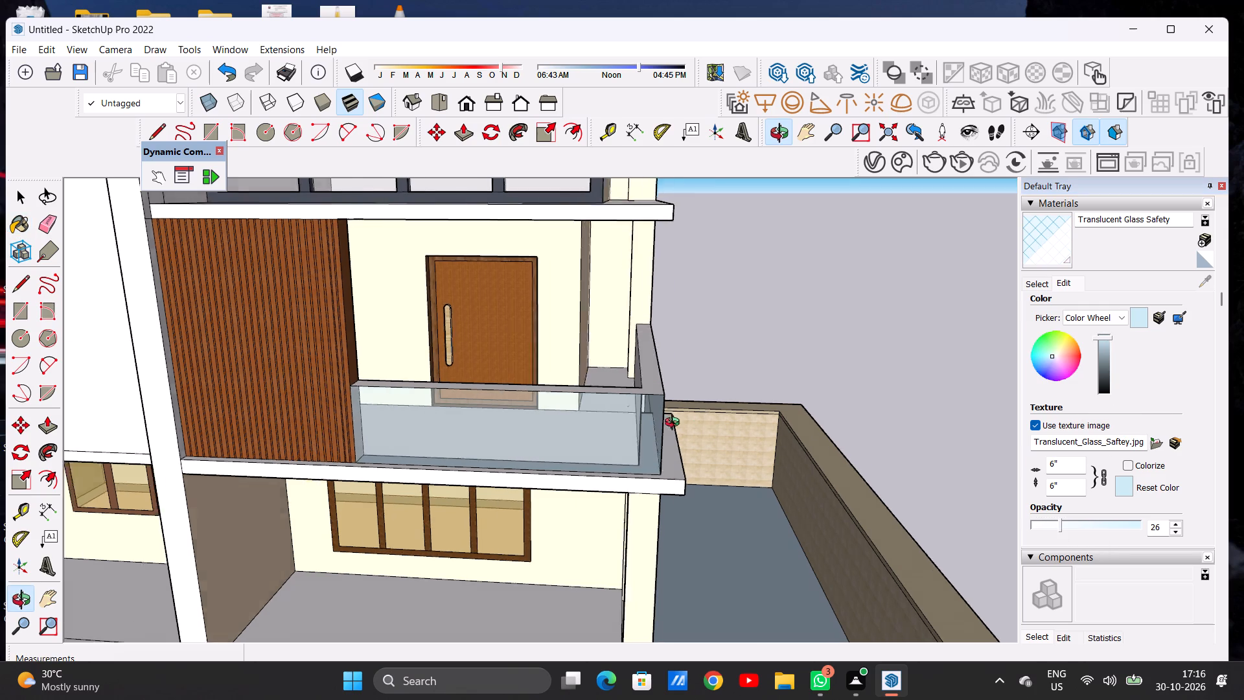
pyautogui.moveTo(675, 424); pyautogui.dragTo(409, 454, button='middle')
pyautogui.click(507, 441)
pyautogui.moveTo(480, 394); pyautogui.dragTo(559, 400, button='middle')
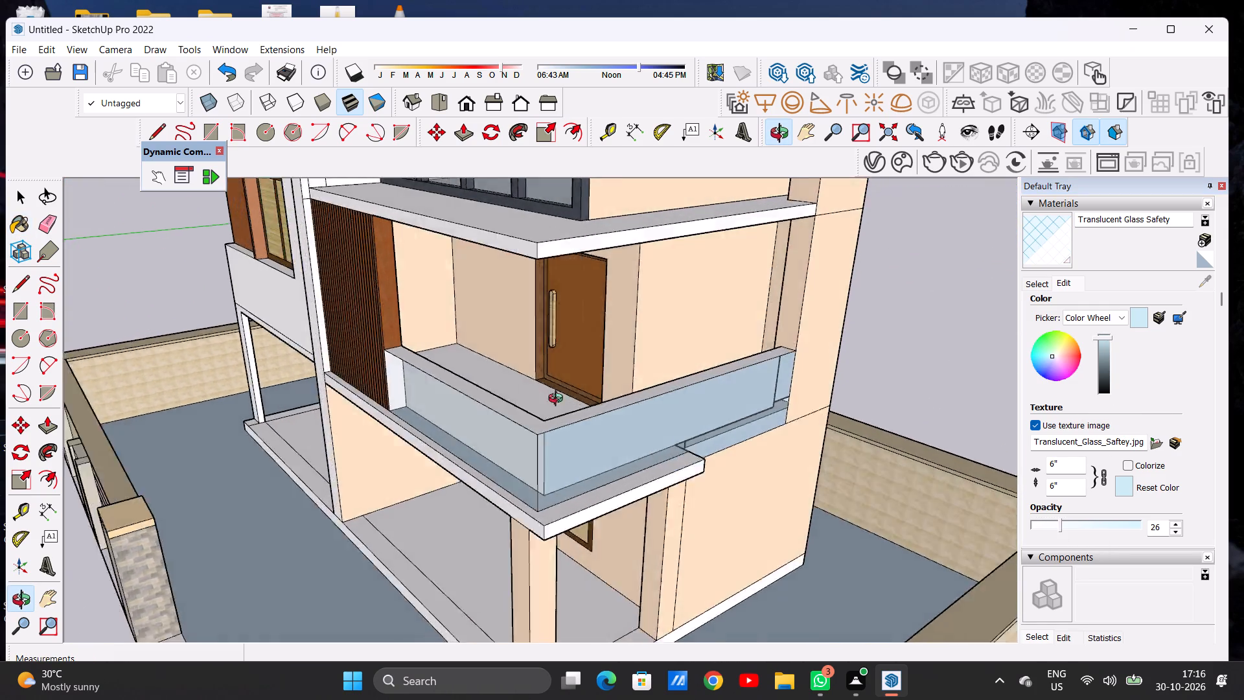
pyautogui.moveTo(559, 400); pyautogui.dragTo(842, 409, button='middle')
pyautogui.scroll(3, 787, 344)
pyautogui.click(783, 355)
# Examine the balcony's glass parapet against the facade from the front and side at several distances.
pyautogui.moveTo(831, 356); pyautogui.dragTo(745, 329, button='middle')
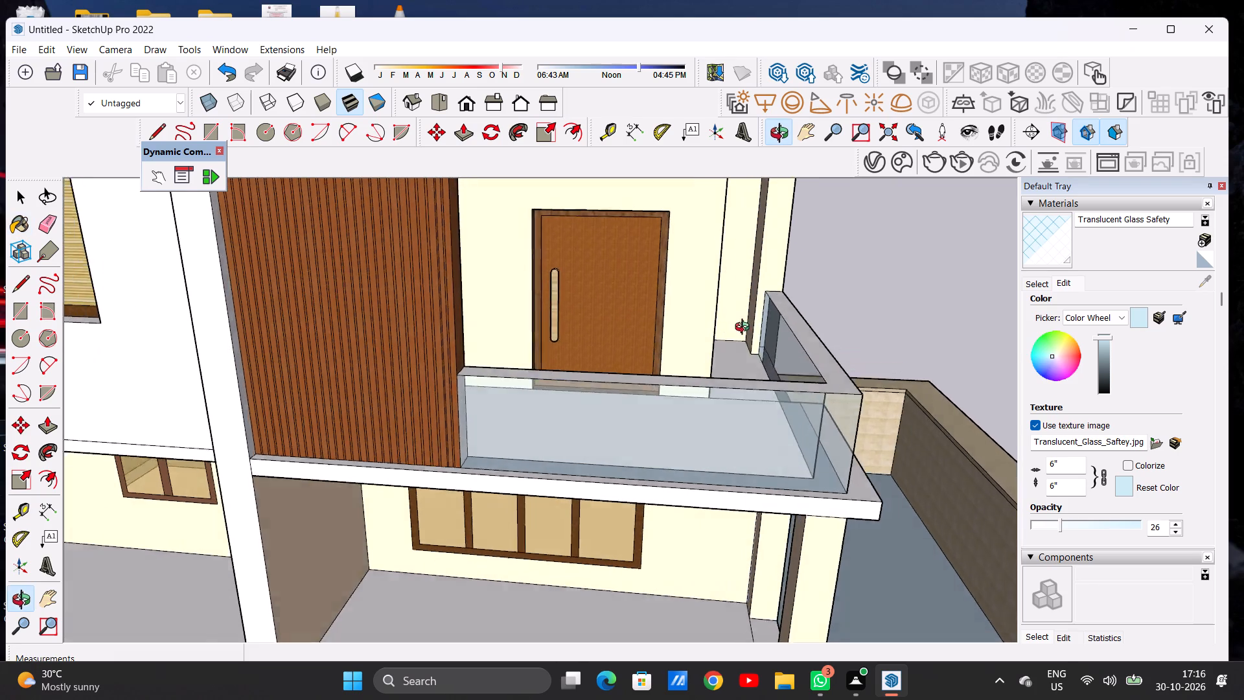
pyautogui.moveTo(745, 329); pyautogui.dragTo(741, 326, button='middle')
pyautogui.scroll(-11, 703, 355)
pyautogui.moveTo(676, 395); pyautogui.dragTo(680, 312, button='middle')
pyautogui.scroll(5, 700, 356)
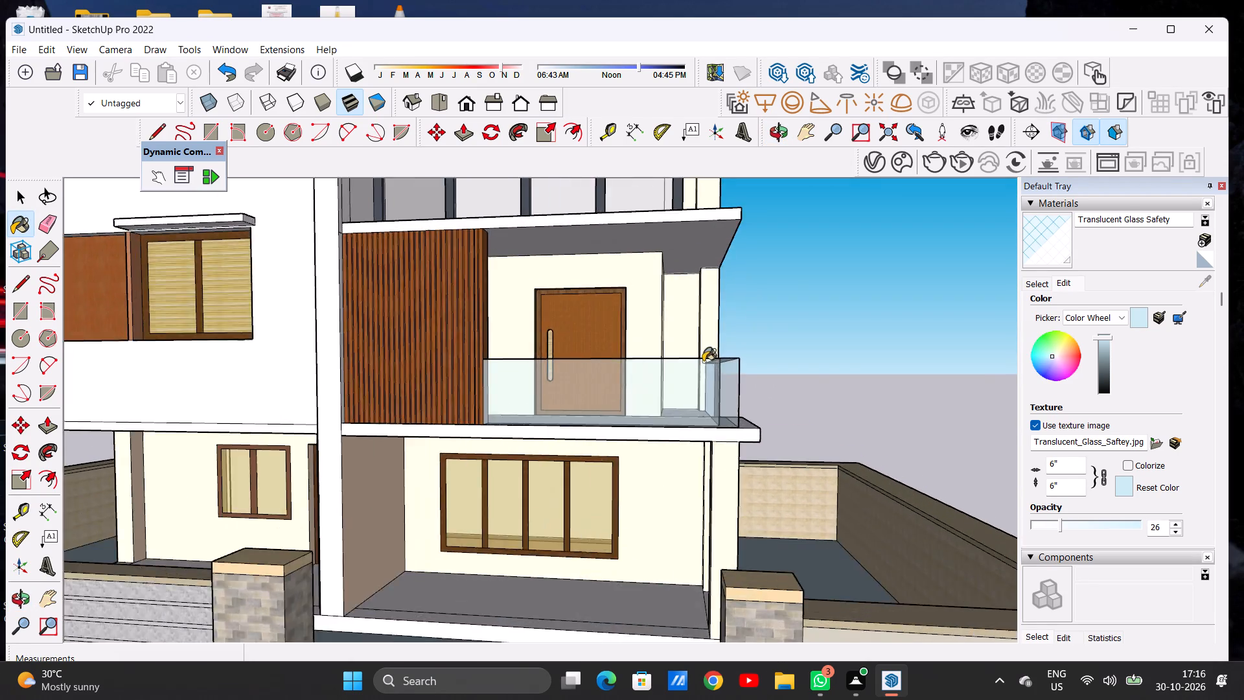
pyautogui.scroll(5, 703, 362)
pyautogui.scroll(-1, 707, 388)
pyautogui.scroll(3, 707, 388)
pyautogui.moveTo(744, 384); pyautogui.dragTo(339, 411, button='middle')
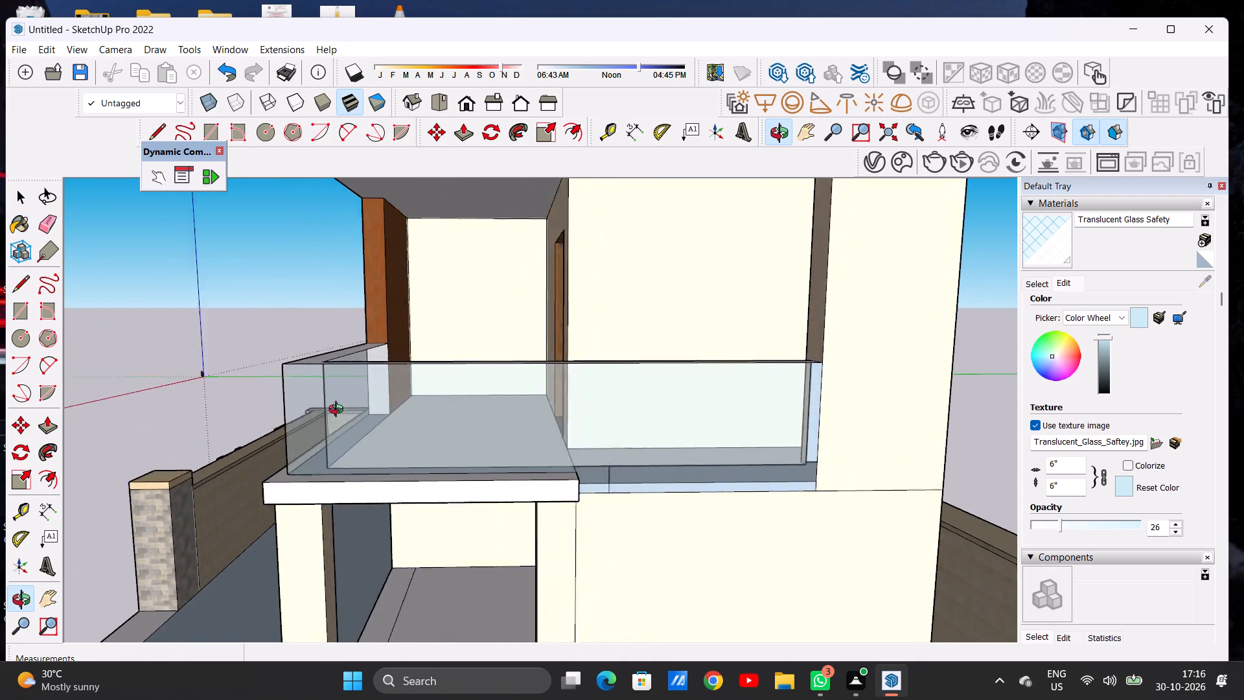
pyautogui.moveTo(339, 411); pyautogui.dragTo(789, 402, button='middle')
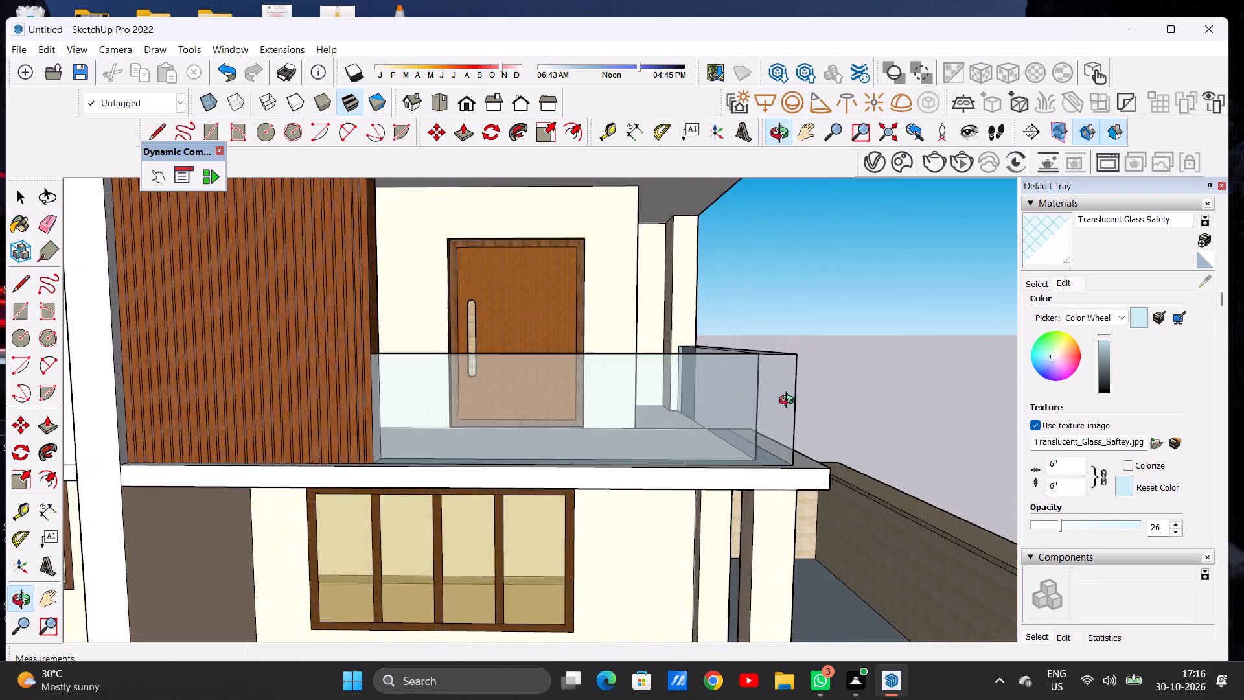
pyautogui.moveTo(789, 402); pyautogui.dragTo(430, 450, button='middle')
pyautogui.scroll(1, 430, 450)
pyautogui.scroll(-6, 591, 415)
pyautogui.moveTo(619, 460); pyautogui.dragTo(525, 433, button='middle')
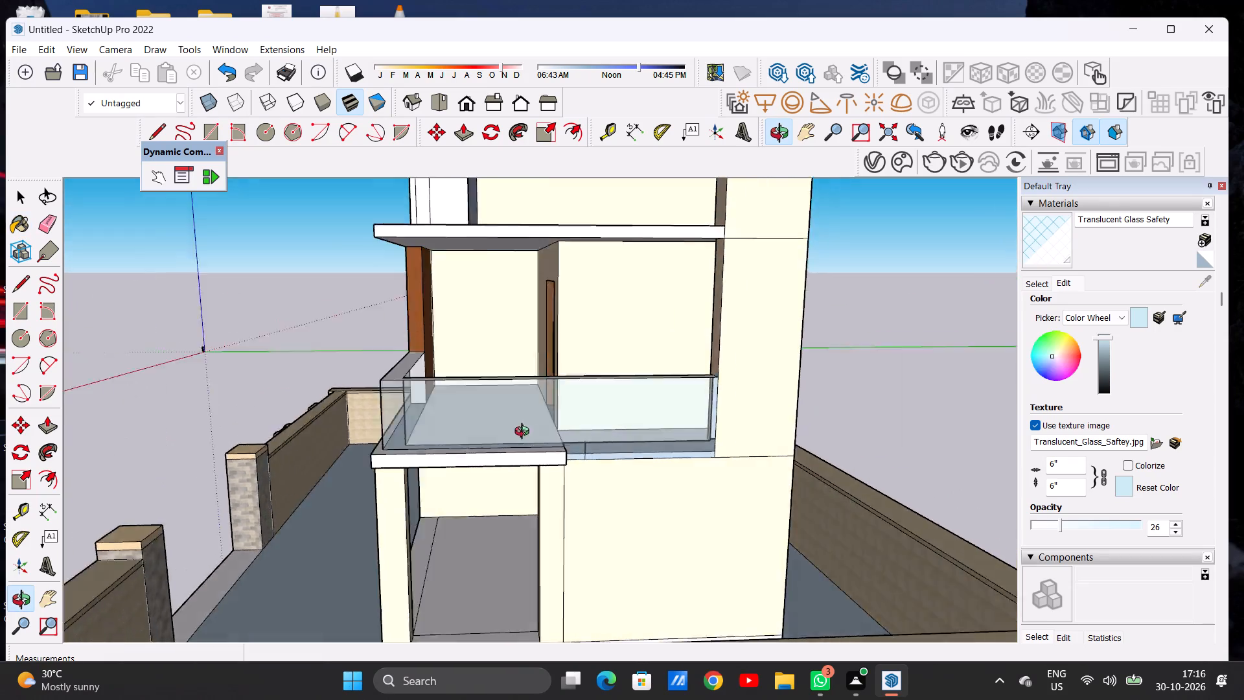
pyautogui.moveTo(525, 433); pyautogui.dragTo(536, 453, button='middle')
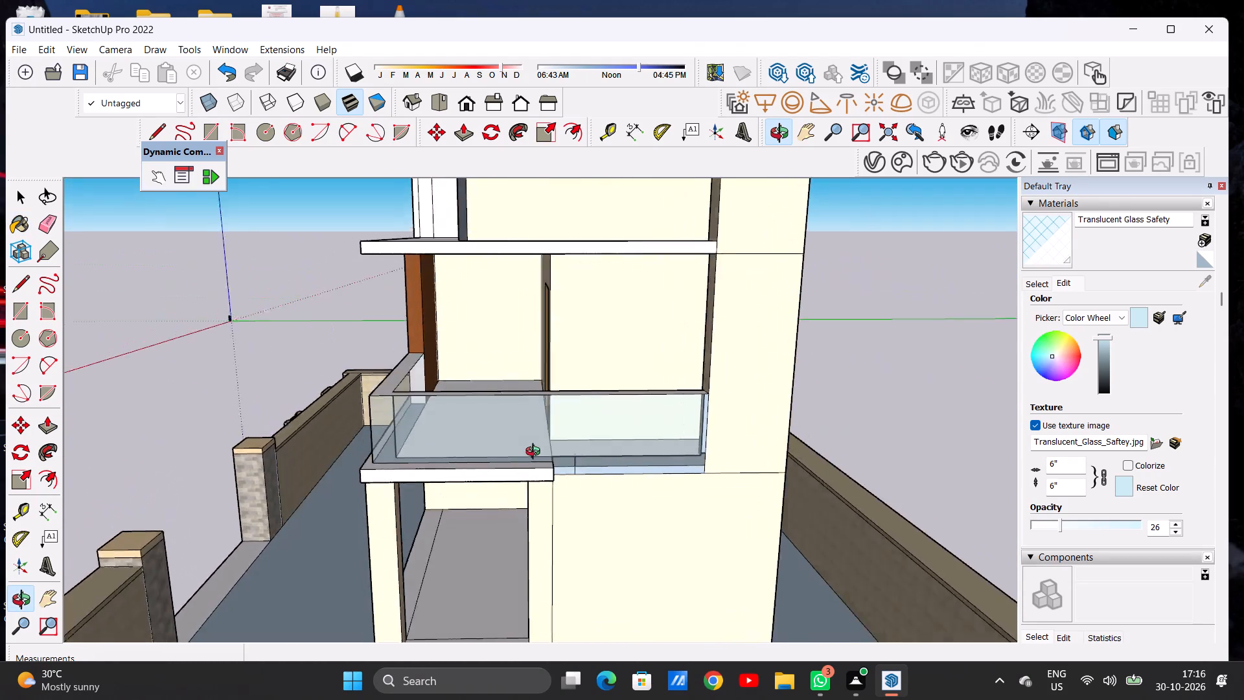
pyautogui.moveTo(536, 453); pyautogui.dragTo(725, 451, button='middle')
pyautogui.scroll(-5, 548, 391)
pyautogui.moveTo(505, 443); pyautogui.dragTo(740, 396, button='middle')
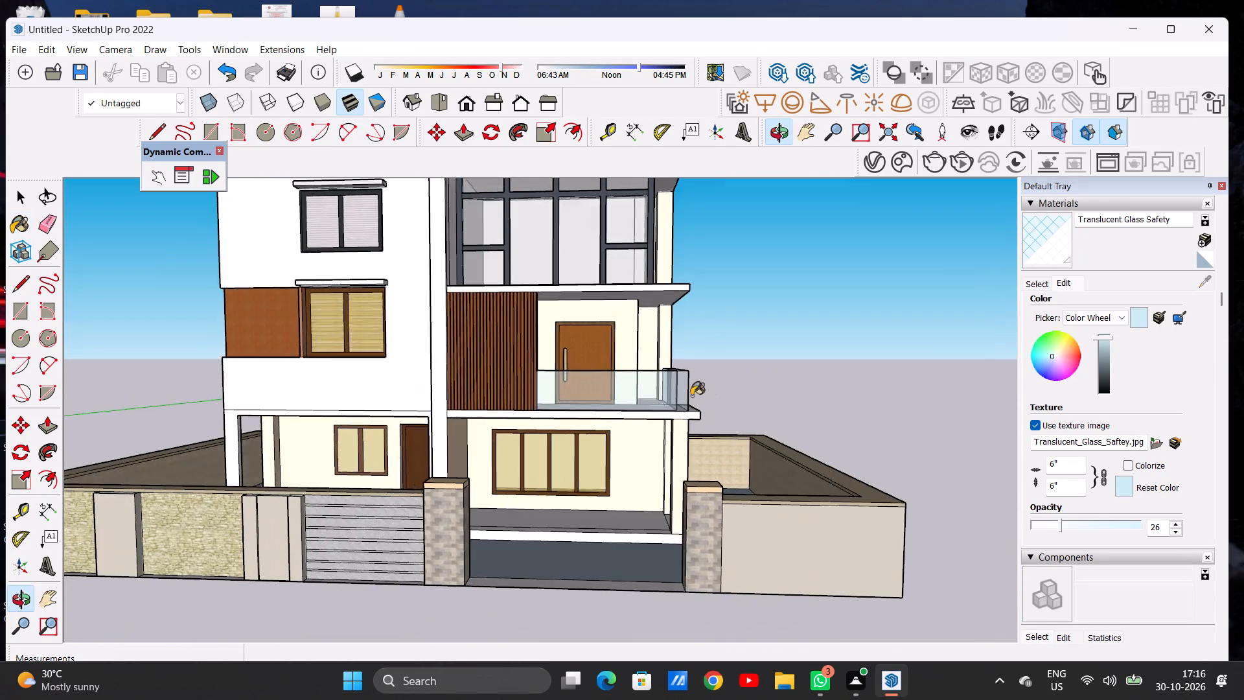
pyautogui.scroll(1, 678, 397)
pyautogui.scroll(-1, 678, 397)
pyautogui.scroll(10, 678, 397)
pyautogui.moveTo(673, 382); pyautogui.dragTo(556, 402, button='middle')
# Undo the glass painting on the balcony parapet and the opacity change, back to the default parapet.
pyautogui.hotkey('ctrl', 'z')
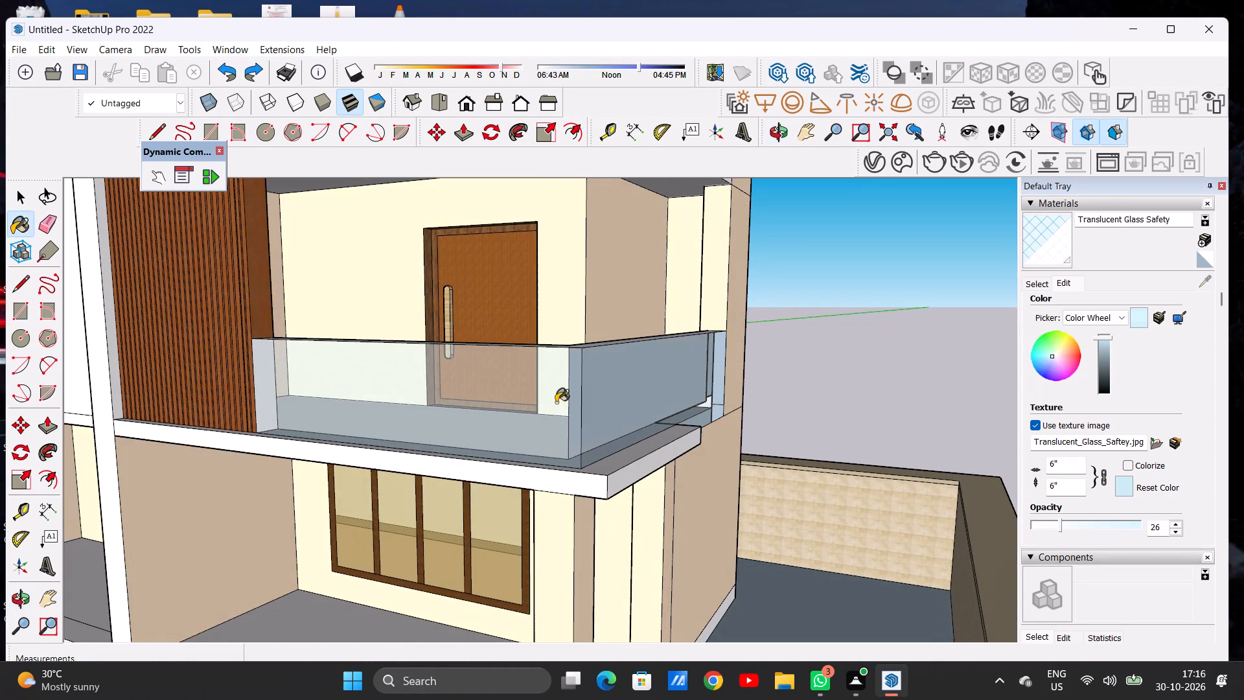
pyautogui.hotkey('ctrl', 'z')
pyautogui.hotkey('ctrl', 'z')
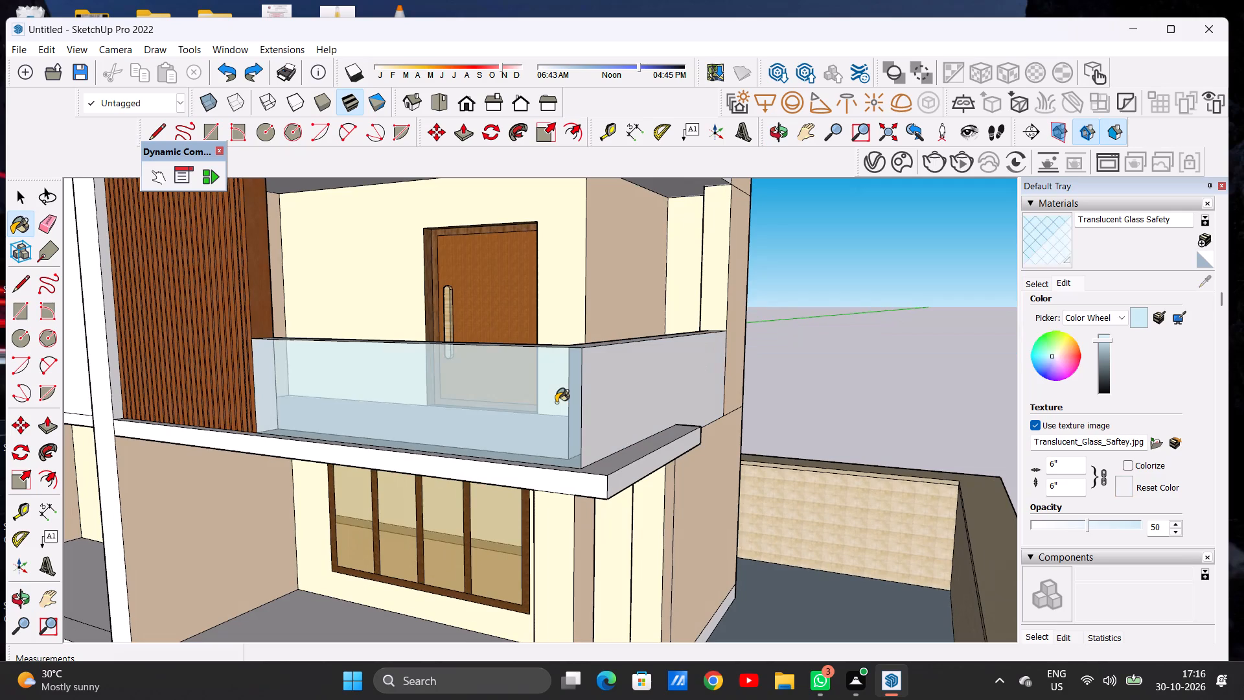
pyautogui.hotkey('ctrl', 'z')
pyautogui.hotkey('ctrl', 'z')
# Apply Translucent Glass Safety again to the outer face of the first-floor balcony's front parapet.
pyautogui.scroll(-7, 564, 386)
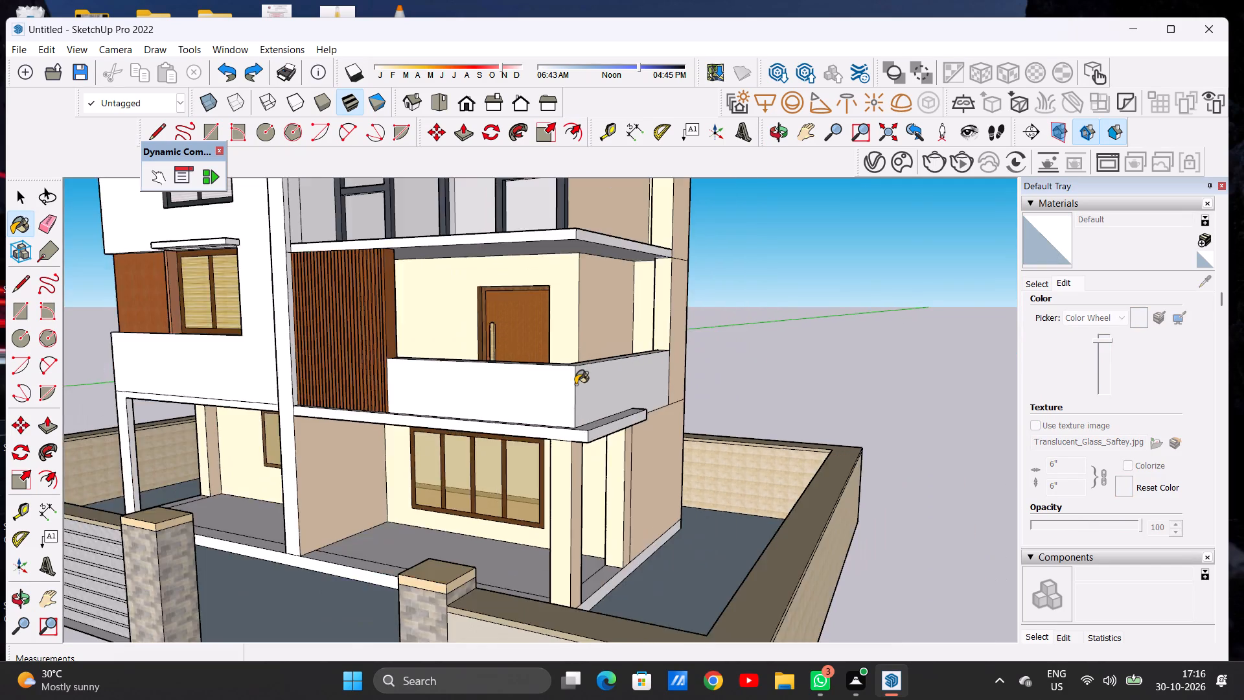
pyautogui.moveTo(567, 386); pyautogui.dragTo(719, 378, button='middle')
pyautogui.scroll(-2, 457, 410)
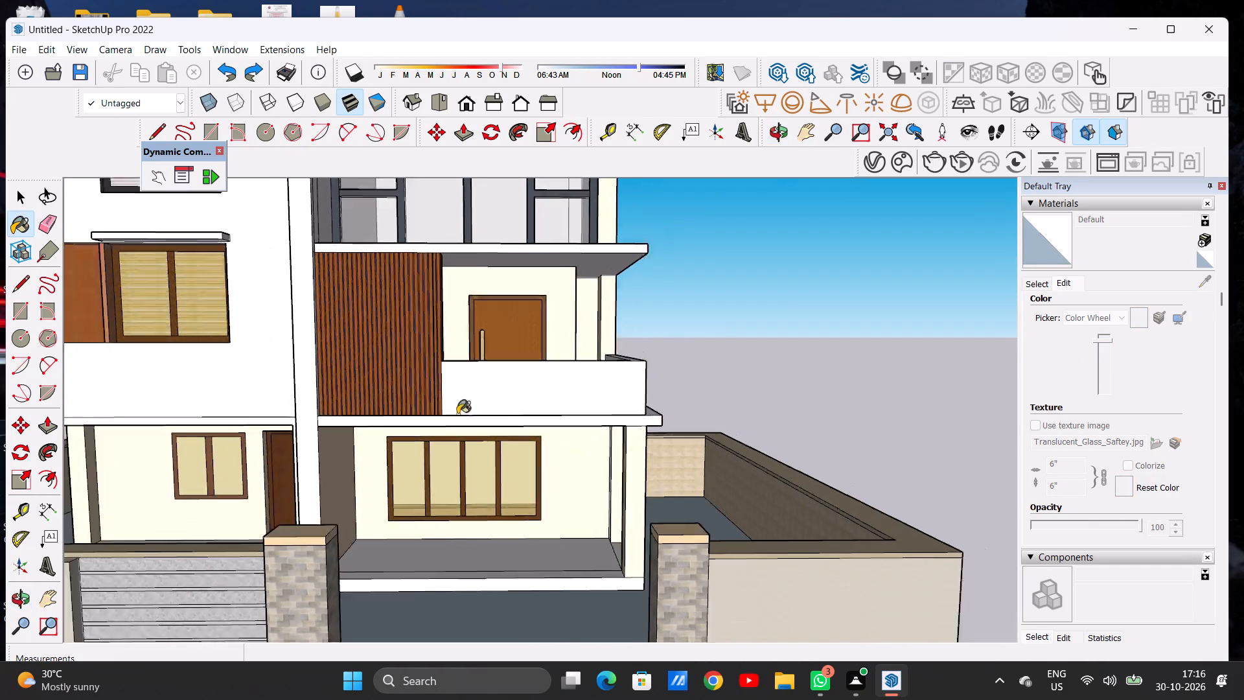
pyautogui.scroll(-1, 457, 414)
pyautogui.scroll(1, 594, 399)
pyautogui.scroll(-1, 594, 399)
pyautogui.scroll(8, 594, 399)
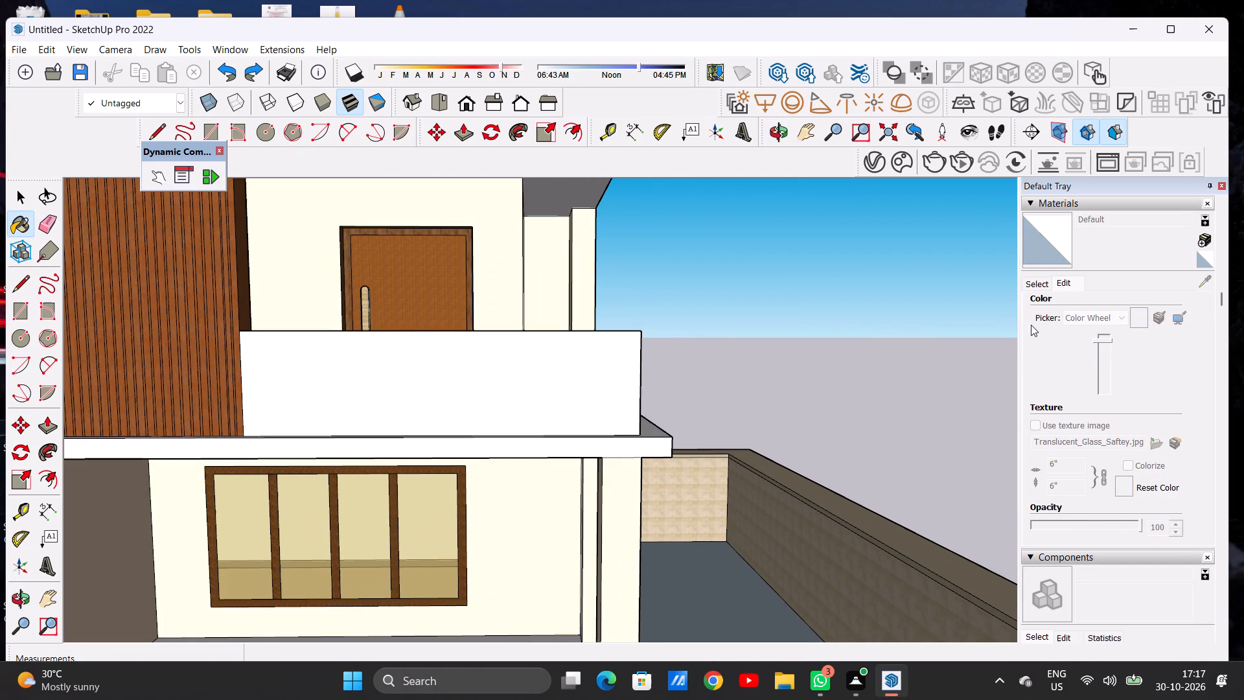
pyautogui.click(1037, 284)
pyautogui.scroll(-2, 1042, 363)
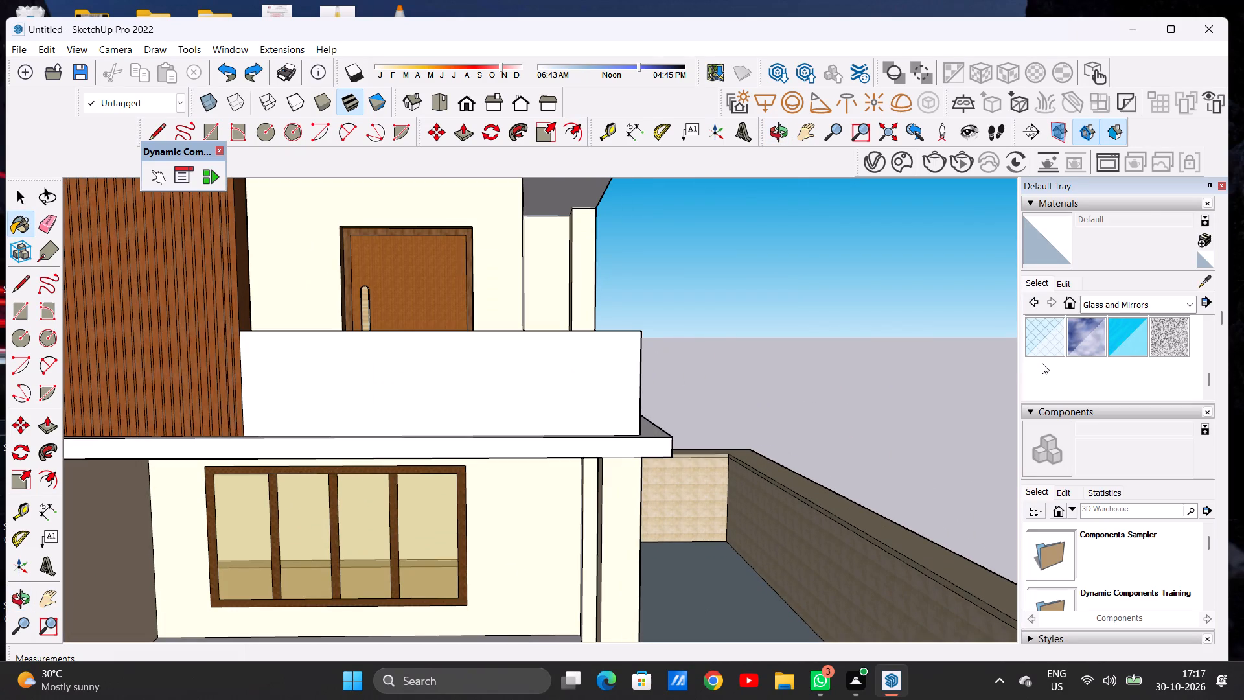
pyautogui.click(1044, 344)
pyautogui.click(592, 385)
# Edit the Translucent Glass Safety material and set its opacity to 42.
pyautogui.moveTo(589, 374); pyautogui.dragTo(532, 458, button='middle')
pyautogui.click(1065, 285)
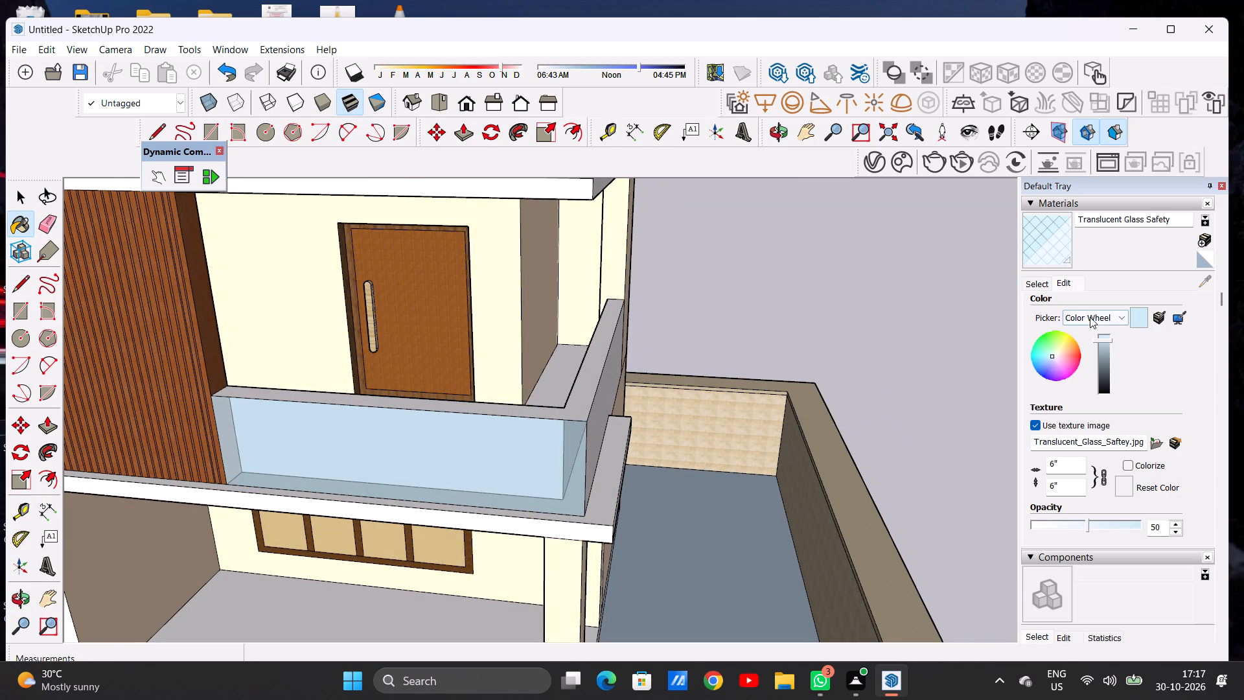
pyautogui.click(1107, 337)
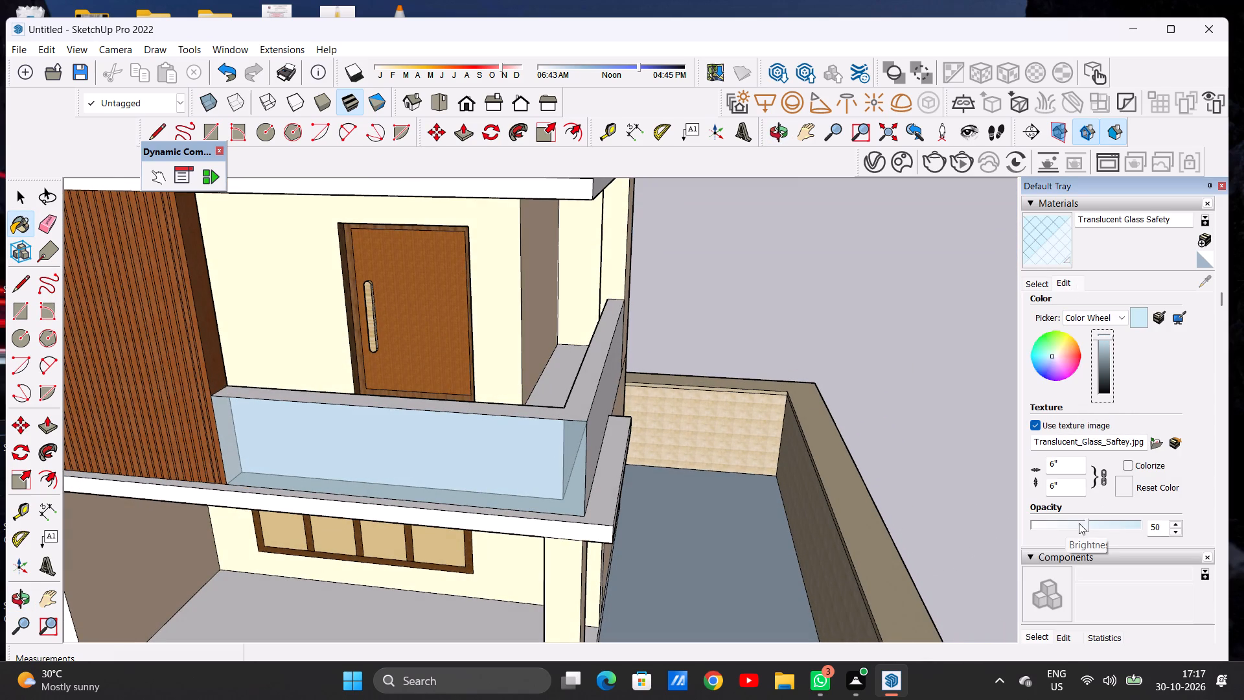
pyautogui.click(1078, 524)
# Paint the outer face of the first-floor balcony's side parapet with Translucent Glass Safety and check it from the side and front.
pyautogui.click(594, 424)
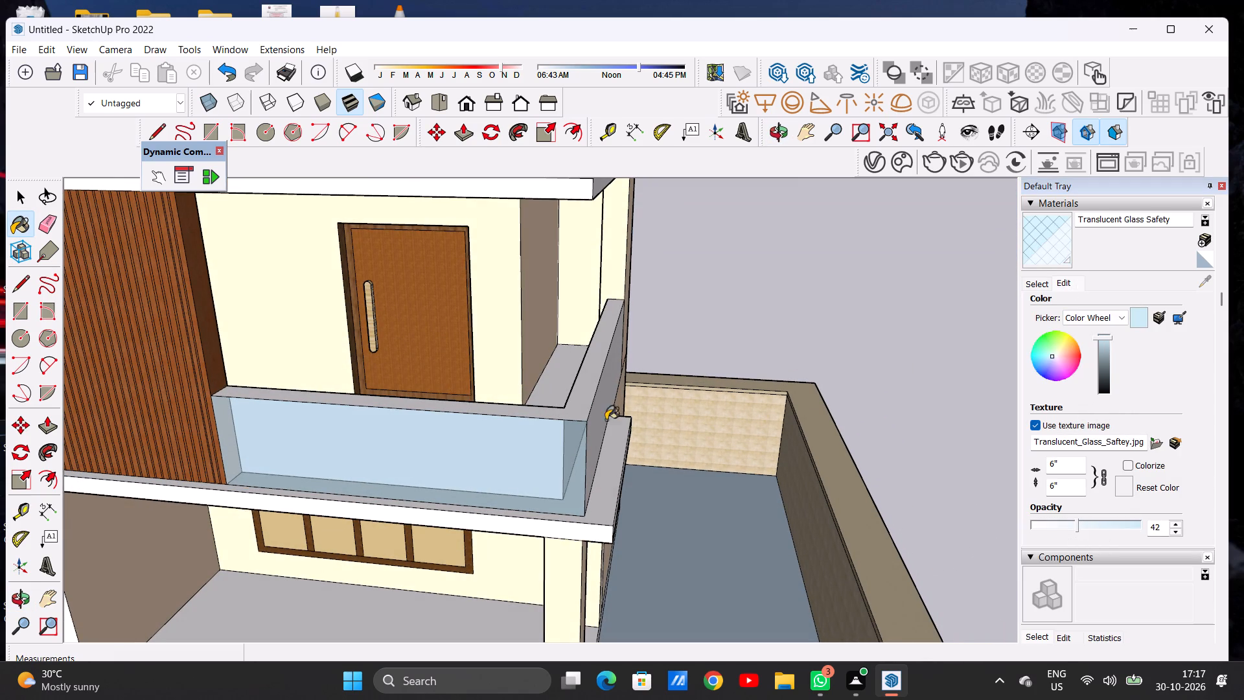
pyautogui.moveTo(628, 423); pyautogui.dragTo(448, 515, button='middle')
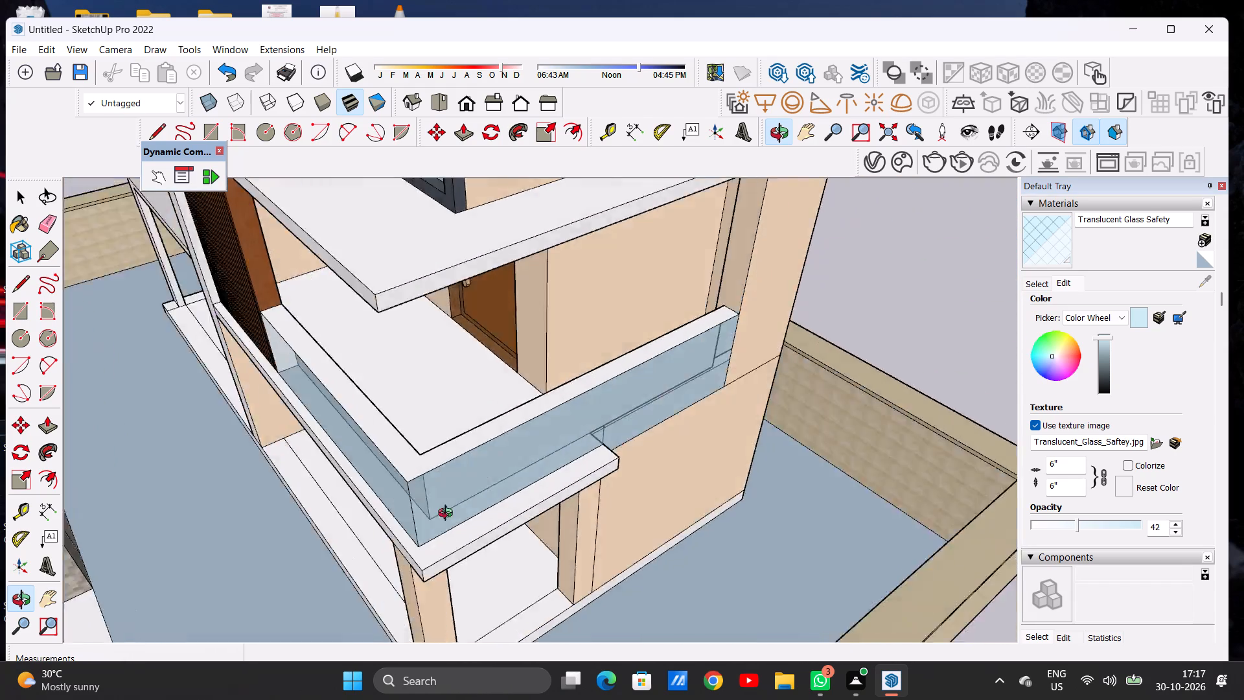
pyautogui.moveTo(448, 515); pyautogui.dragTo(667, 384, button='middle')
pyautogui.scroll(-5, 499, 404)
pyautogui.moveTo(540, 445); pyautogui.dragTo(536, 376, button='middle')
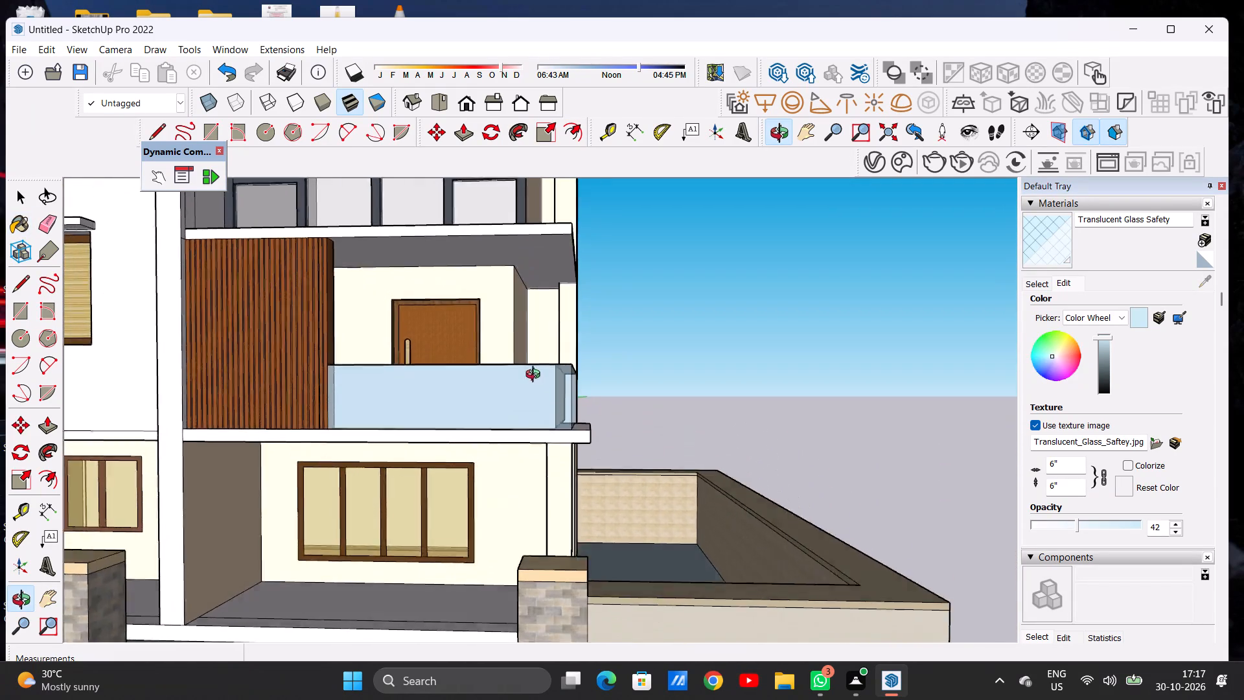
# Paint the inner faces of the first-floor balcony's front and side parapets with Translucent Glass Safety.
pyautogui.moveTo(536, 376); pyautogui.dragTo(232, 524, button='middle')
pyautogui.moveTo(549, 355); pyautogui.dragTo(214, 353, button='middle')
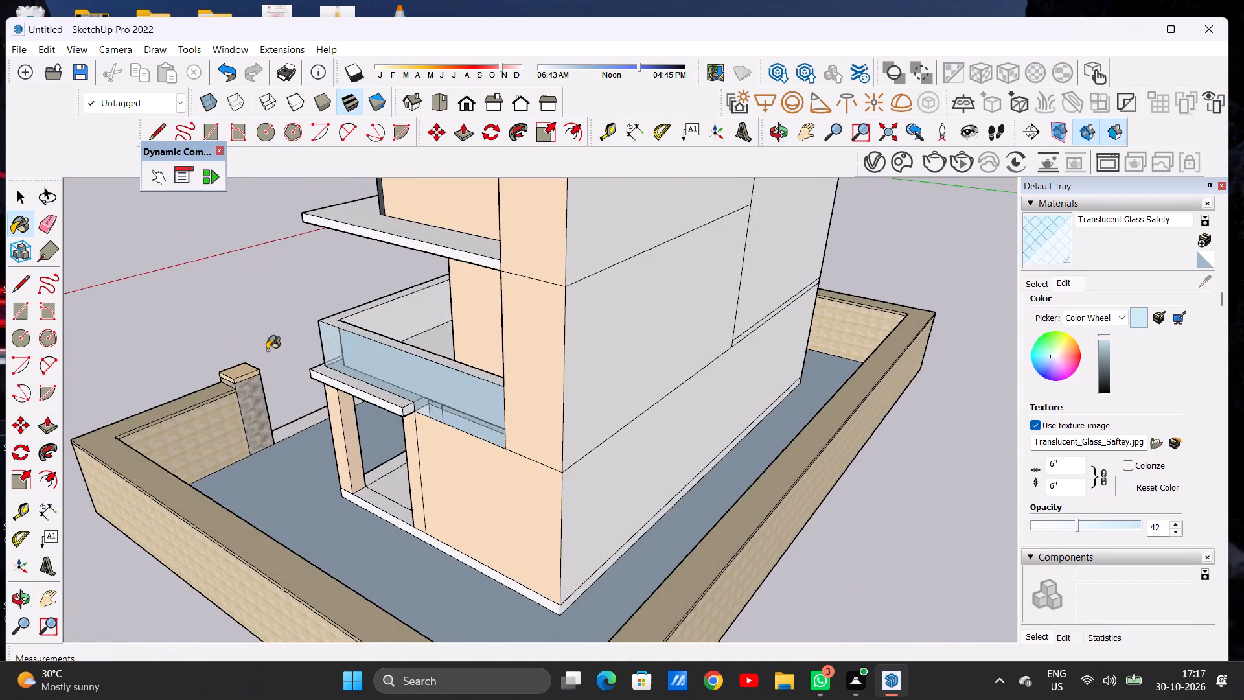
pyautogui.scroll(1, 363, 324)
pyautogui.scroll(-1, 364, 324)
pyautogui.scroll(12, 364, 324)
pyautogui.click(373, 318)
pyautogui.scroll(-7, 373, 329)
pyautogui.moveTo(374, 390); pyautogui.dragTo(406, 397, button='middle')
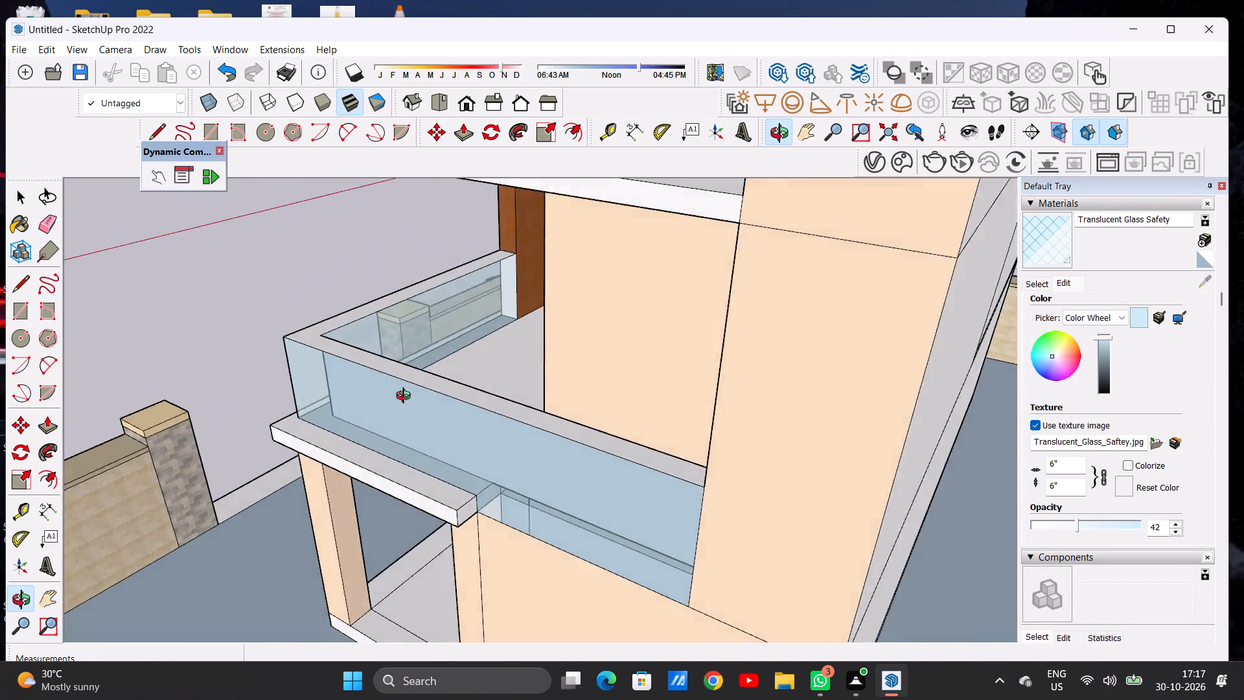
pyautogui.moveTo(406, 397); pyautogui.dragTo(968, 401, button='middle')
pyautogui.moveTo(657, 357); pyautogui.dragTo(792, 362, button='middle')
pyautogui.scroll(6, 757, 290)
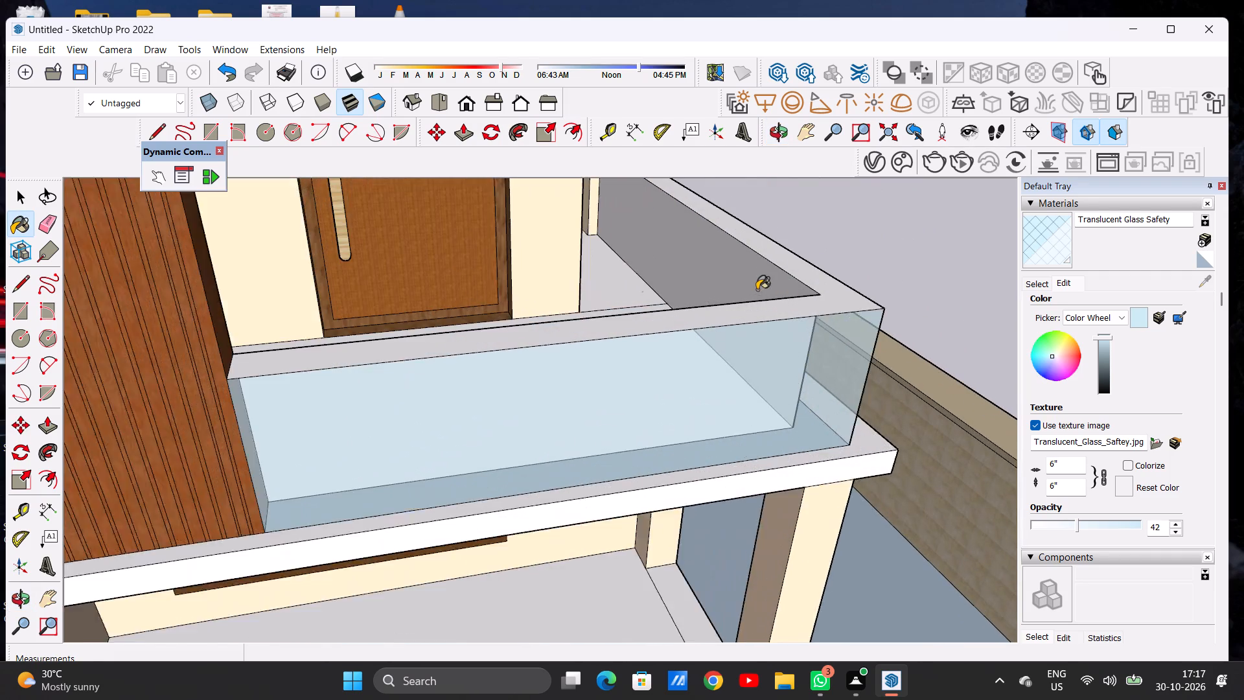
pyautogui.scroll(2, 757, 290)
pyautogui.click(755, 283)
# Examine the first-floor balcony's glass parapet from the front, the corner and below.
pyautogui.scroll(-6, 662, 332)
pyautogui.moveTo(633, 415); pyautogui.dragTo(588, 318, button='middle')
pyautogui.scroll(-2, 562, 334)
pyautogui.scroll(1, 562, 334)
pyautogui.scroll(-2, 562, 334)
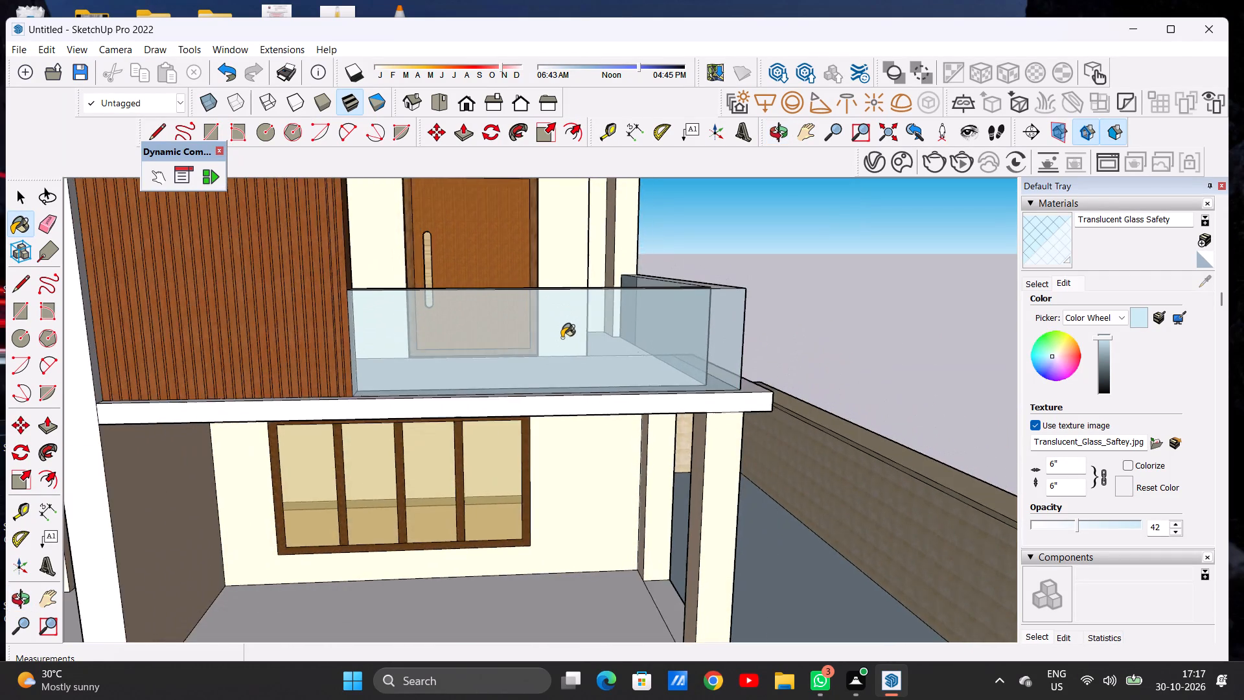
pyautogui.scroll(-20, 562, 338)
pyautogui.scroll(-4, 562, 338)
pyautogui.moveTo(592, 385); pyautogui.dragTo(568, 358, button='middle')
pyautogui.scroll(4, 579, 340)
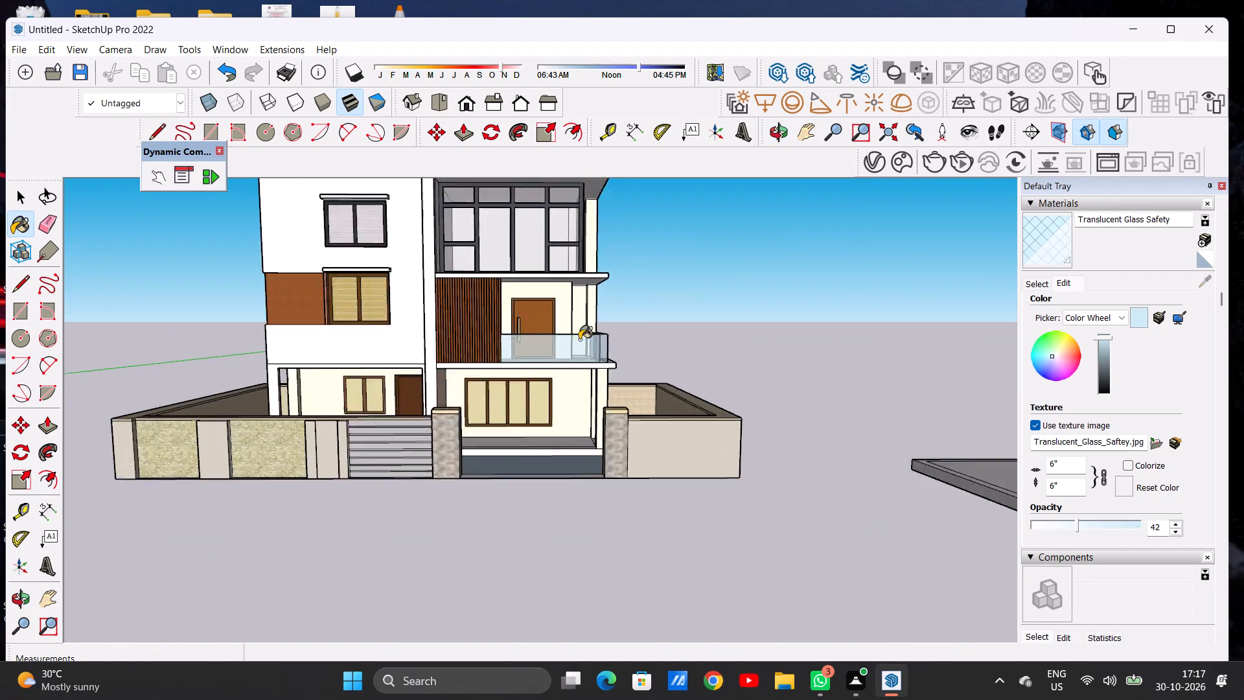
pyautogui.scroll(19, 579, 340)
pyautogui.moveTo(689, 347); pyautogui.dragTo(480, 344, button='middle')
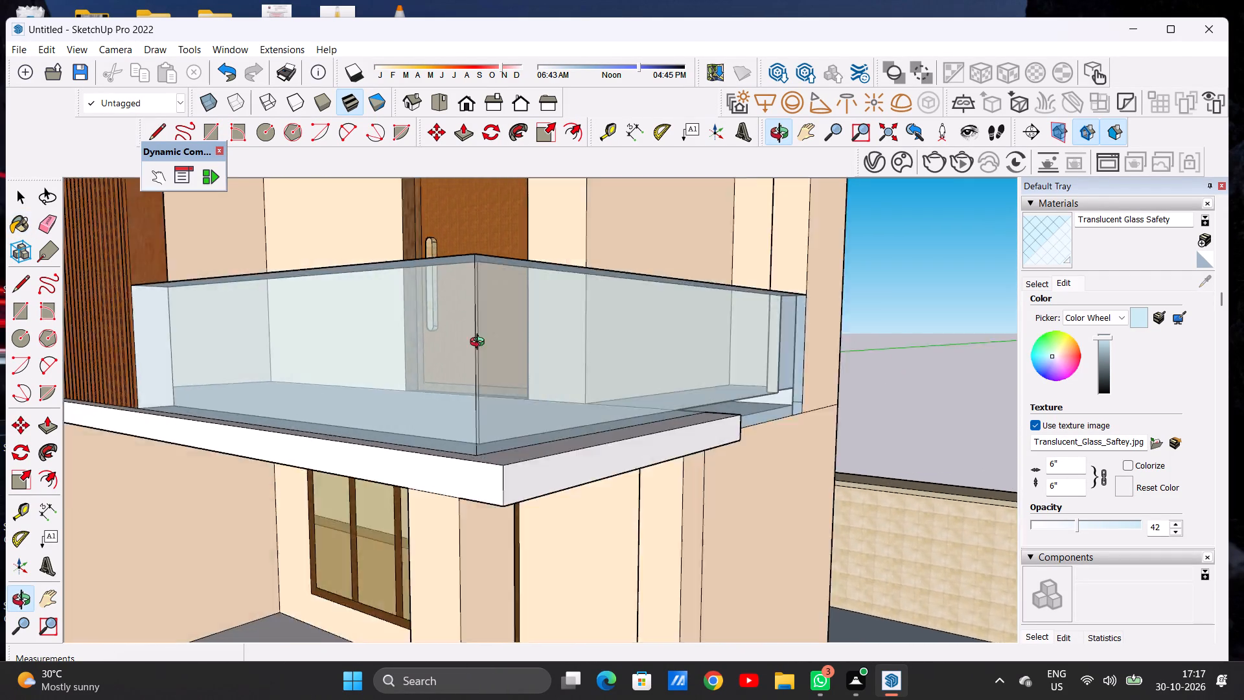
pyautogui.moveTo(480, 344); pyautogui.dragTo(513, 285, button='middle')
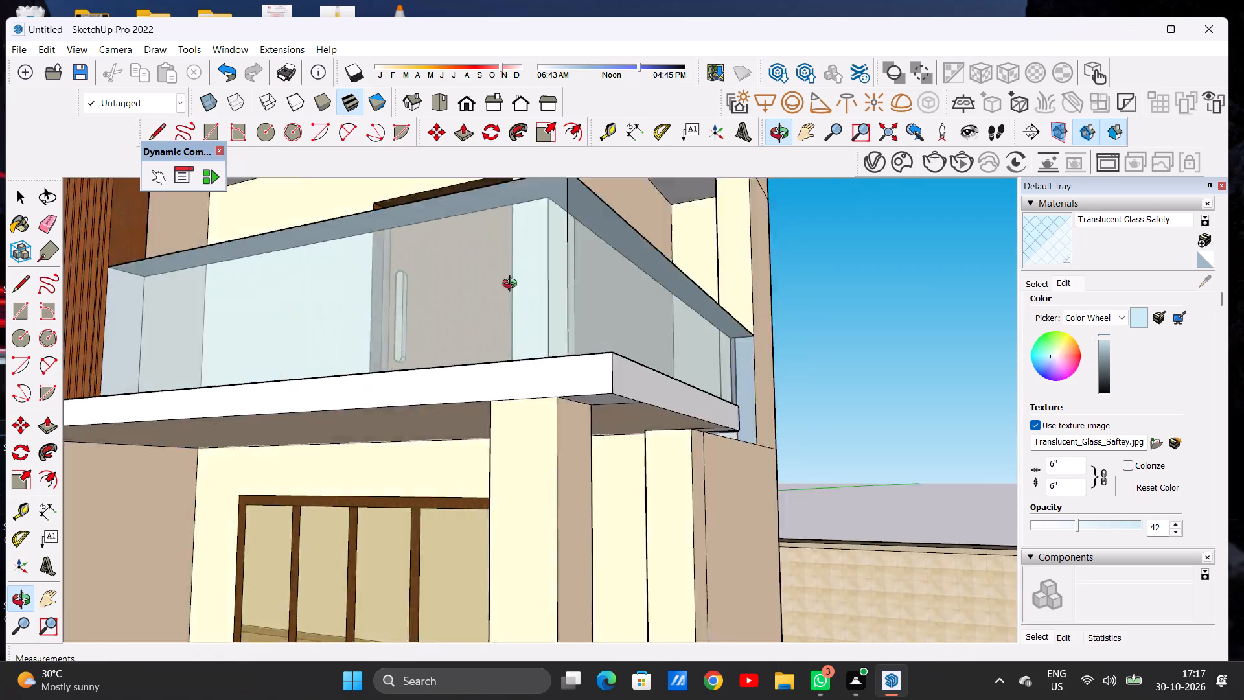
pyautogui.moveTo(513, 285); pyautogui.dragTo(672, 376, button='middle')
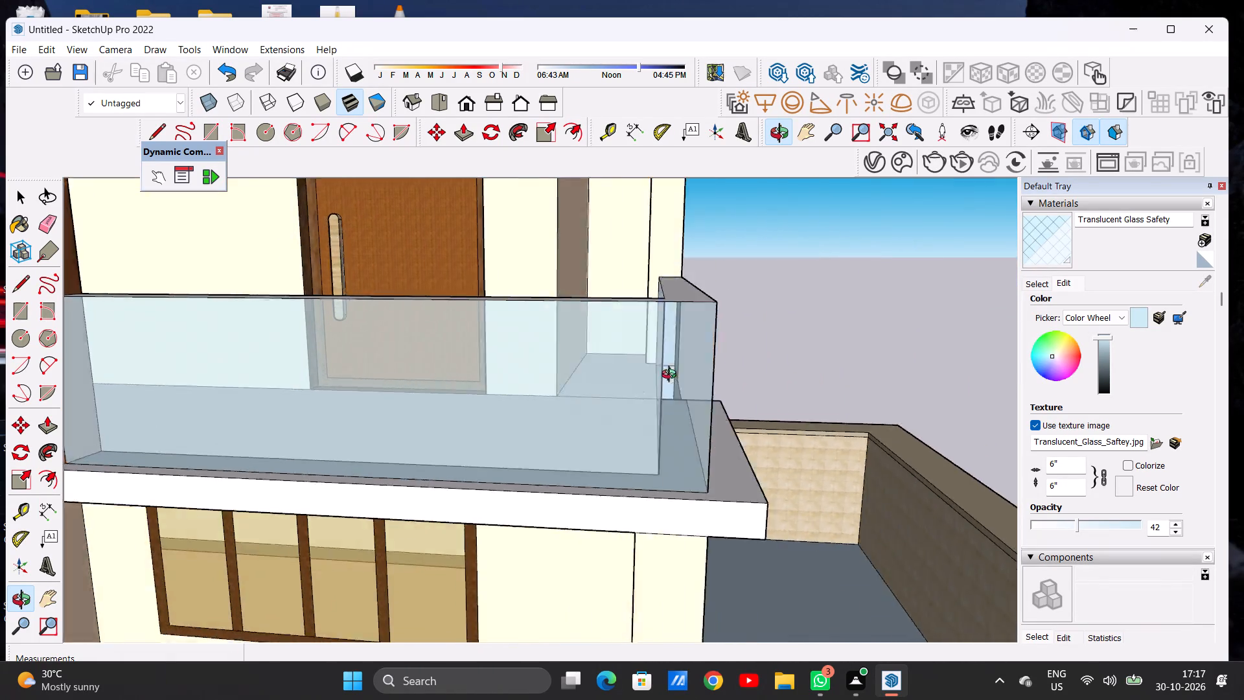
pyautogui.moveTo(672, 376); pyautogui.dragTo(699, 373, button='middle')
pyautogui.scroll(-14, 659, 378)
pyautogui.moveTo(684, 453); pyautogui.dragTo(636, 445, button='middle')
pyautogui.press('space')
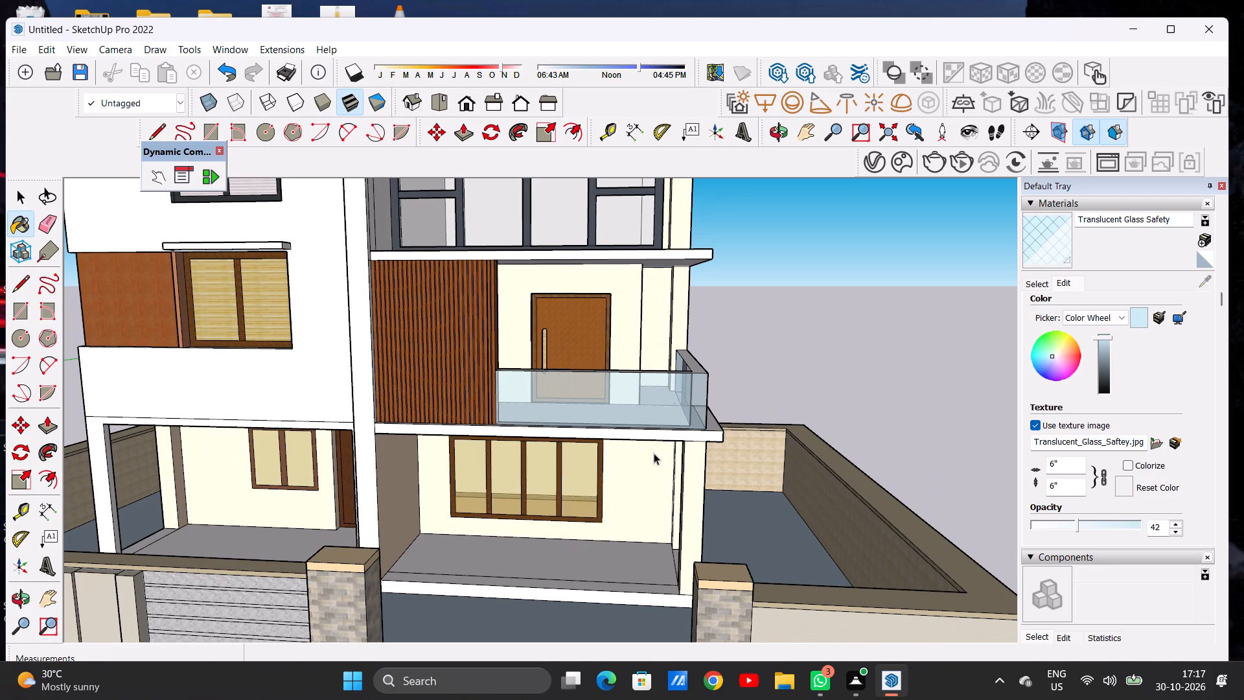
# Examine the finishes on the house's front facade, including the balcony, slatted cladding and ground-floor windows.
pyautogui.scroll(-18, 641, 384)
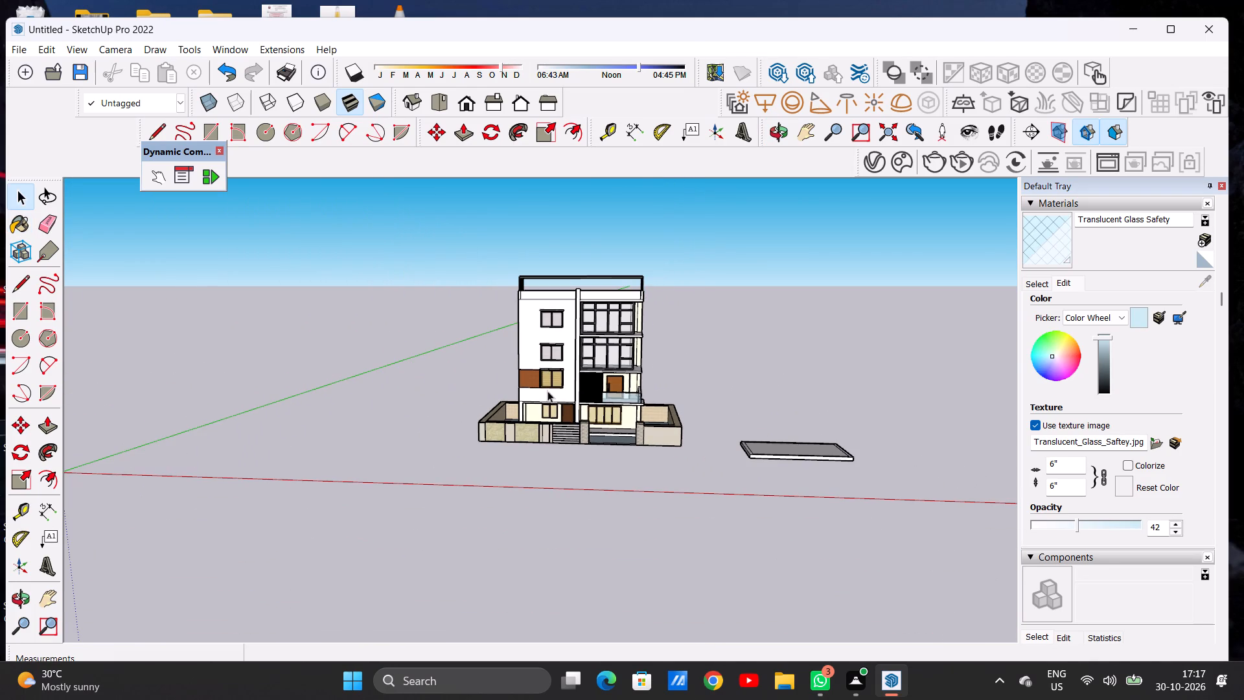
pyautogui.scroll(18, 591, 394)
pyautogui.scroll(-1, 600, 395)
pyautogui.scroll(3, 600, 395)
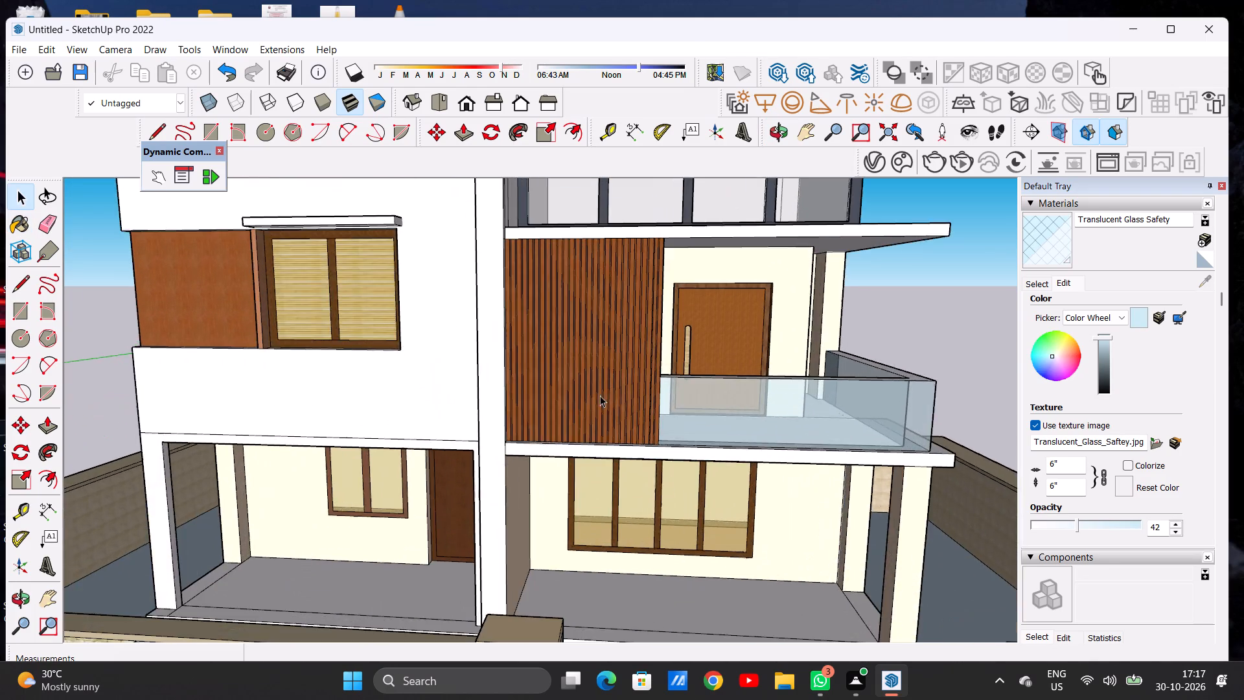
pyautogui.scroll(8, 678, 388)
pyautogui.moveTo(743, 360); pyautogui.dragTo(231, 419, button='middle')
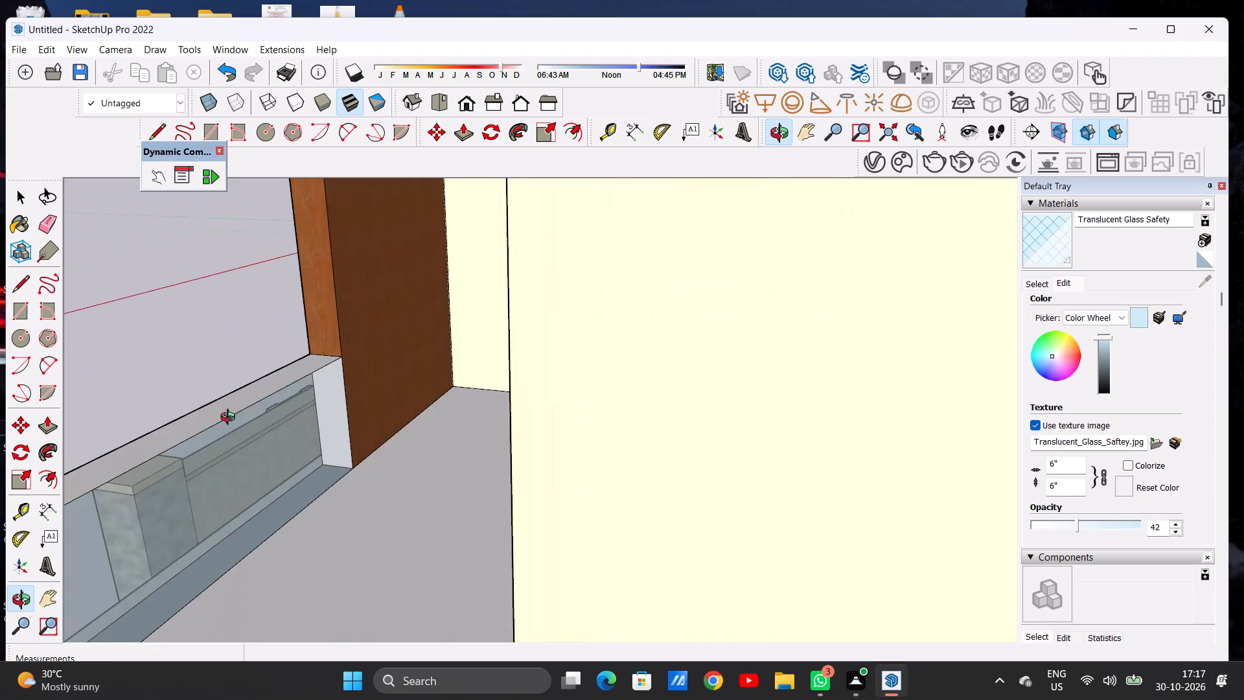
pyautogui.moveTo(231, 419); pyautogui.dragTo(689, 379, button='middle')
pyautogui.scroll(-11, 606, 388)
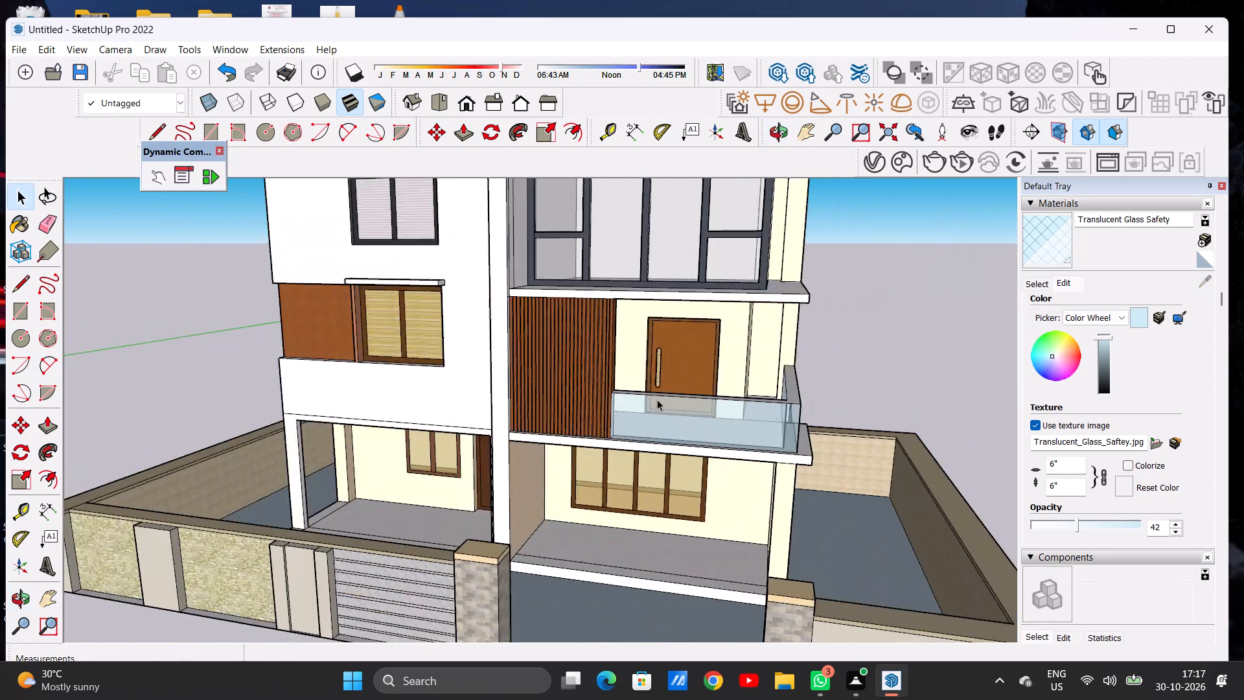
pyautogui.scroll(-8, 657, 399)
pyautogui.scroll(-5, 584, 450)
pyautogui.moveTo(616, 483); pyautogui.dragTo(647, 442, button='middle')
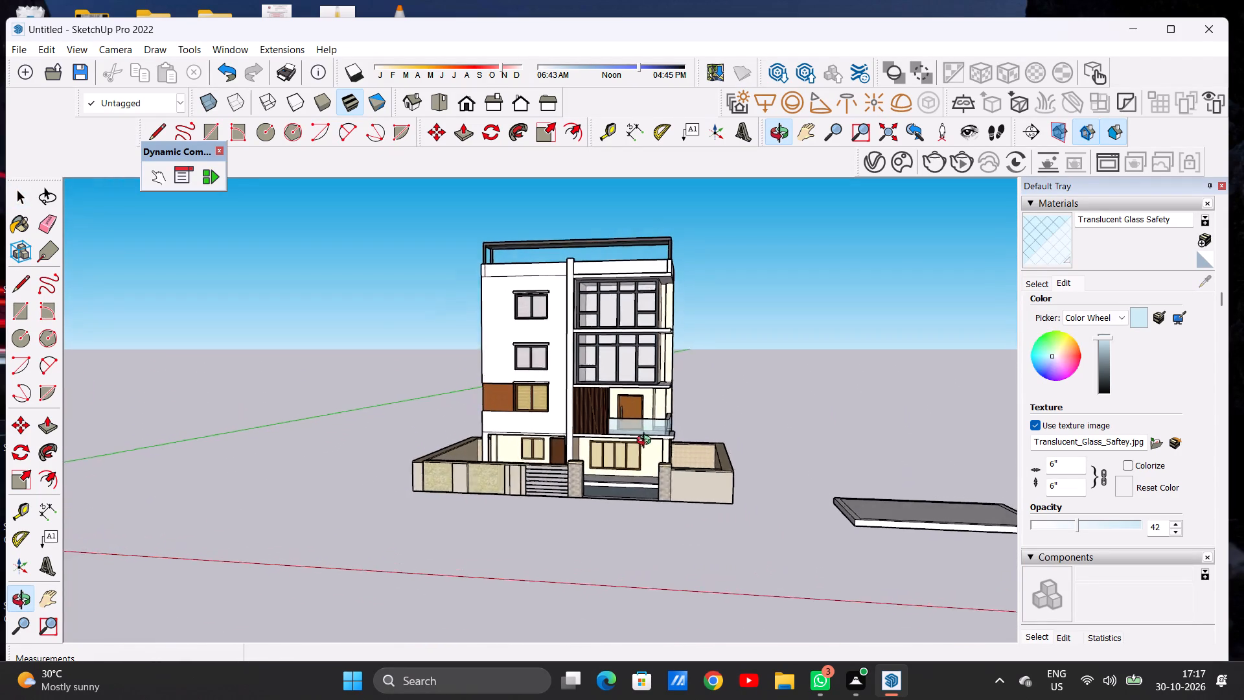
pyautogui.moveTo(647, 442); pyautogui.dragTo(660, 450, button='middle')
pyautogui.scroll(20, 636, 461)
pyautogui.scroll(2, 636, 461)
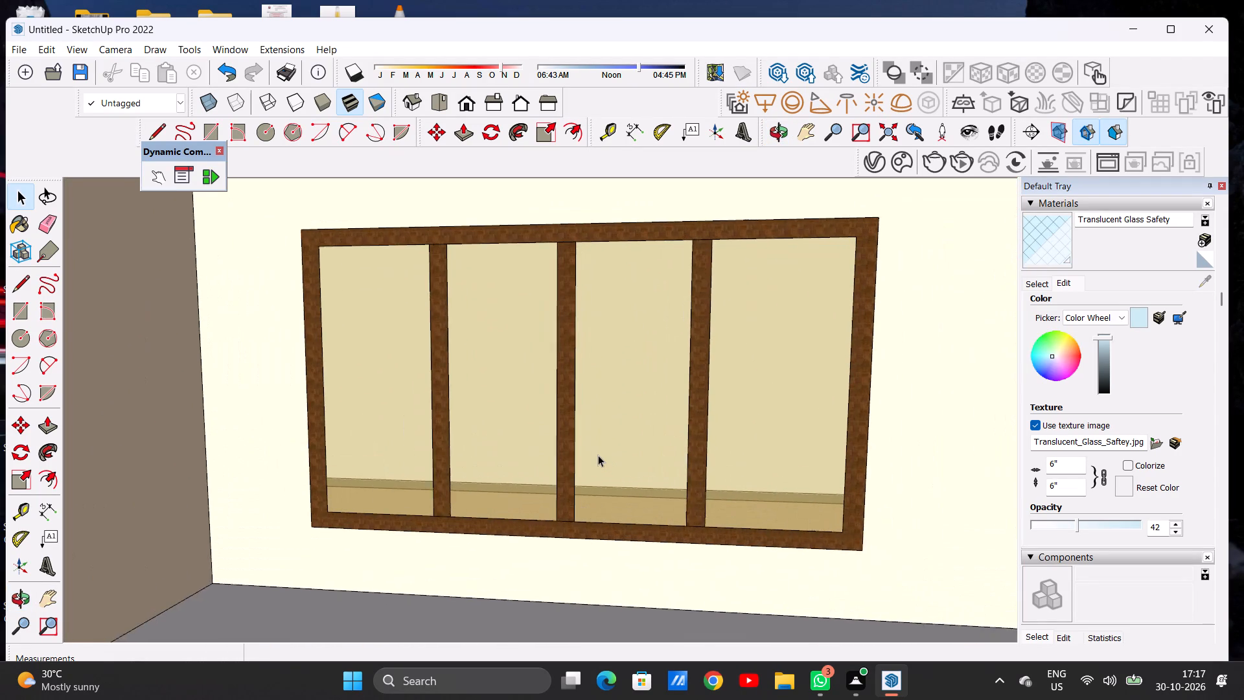
pyautogui.scroll(2, 598, 455)
pyautogui.scroll(-1, 598, 455)
pyautogui.scroll(1, 598, 455)
pyautogui.scroll(-6, 598, 455)
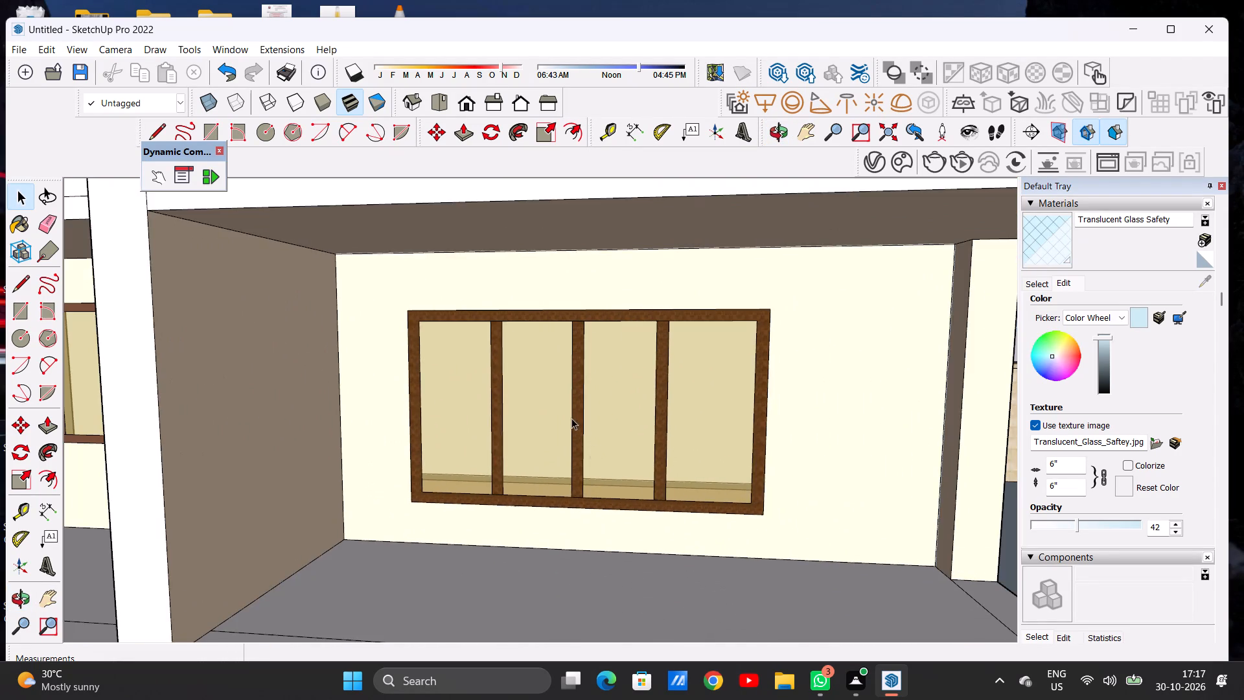
pyautogui.scroll(-9, 571, 418)
pyautogui.moveTo(447, 425); pyautogui.dragTo(773, 449, button='middle')
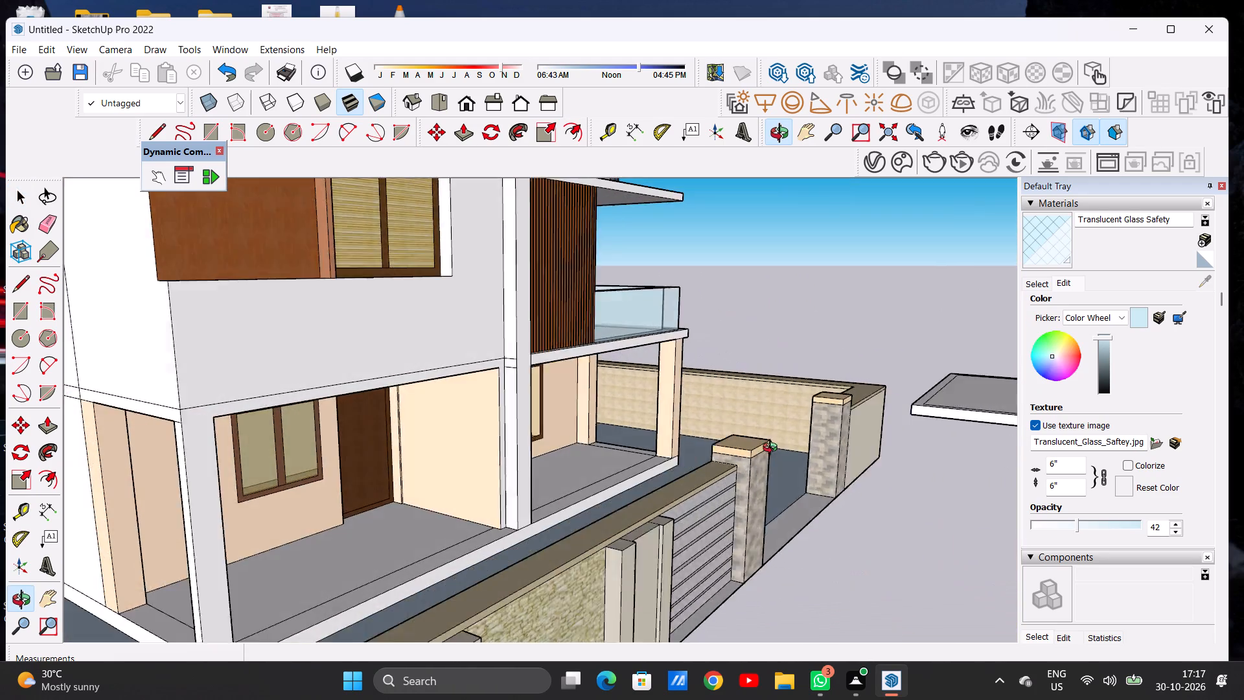
pyautogui.moveTo(773, 449); pyautogui.dragTo(528, 452, button='middle')
pyautogui.scroll(-4, 573, 444)
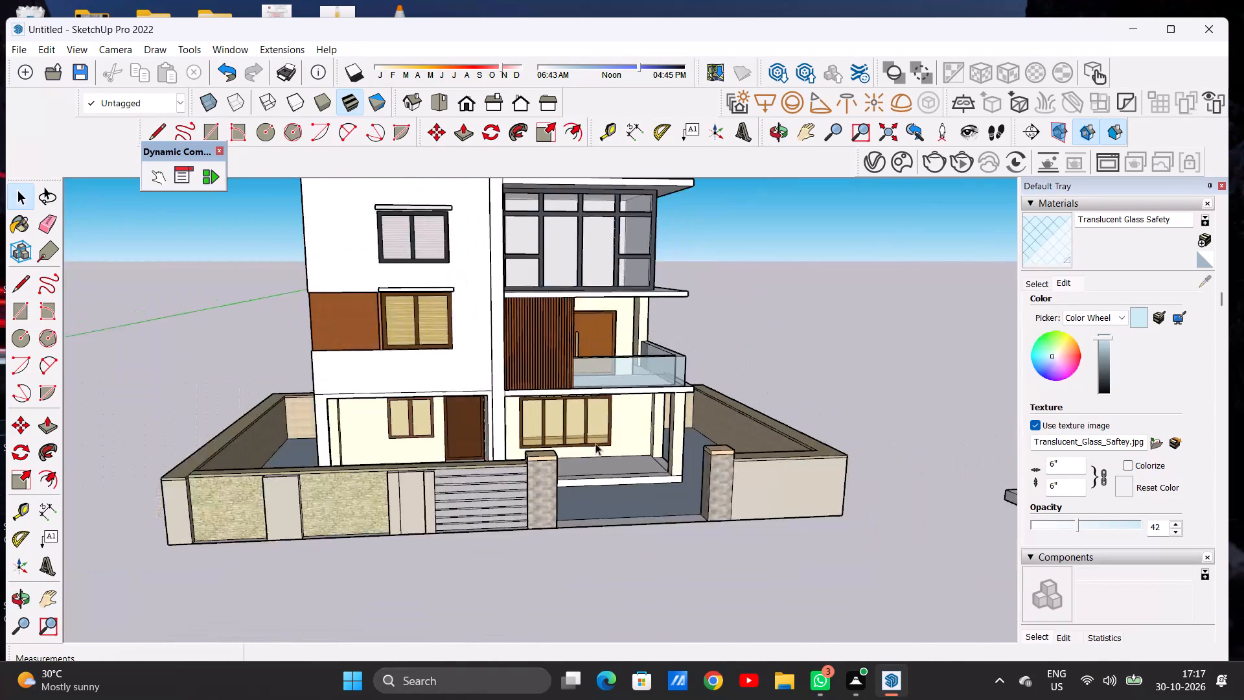
pyautogui.scroll(-2, 595, 443)
pyautogui.moveTo(520, 434); pyautogui.dragTo(467, 421, button='middle')
pyautogui.scroll(6, 448, 368)
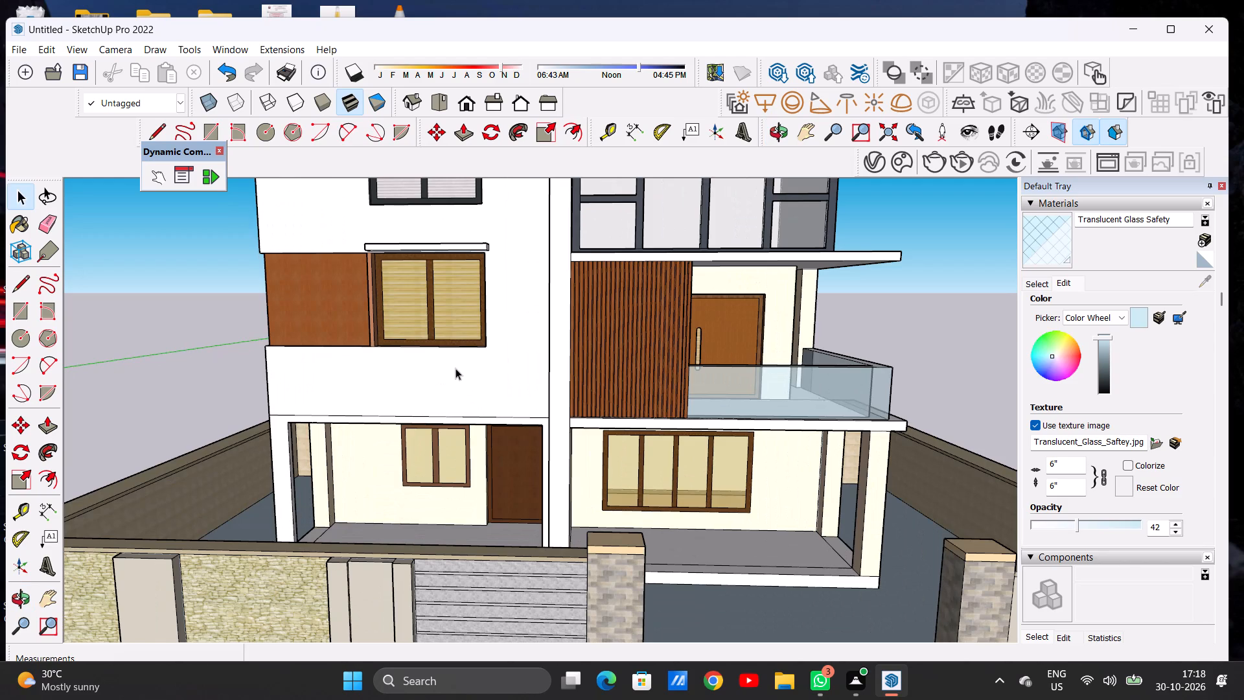
pyautogui.scroll(-5, 466, 372)
pyautogui.scroll(-11, 522, 390)
pyautogui.moveTo(535, 403); pyautogui.dragTo(533, 353, button='middle')
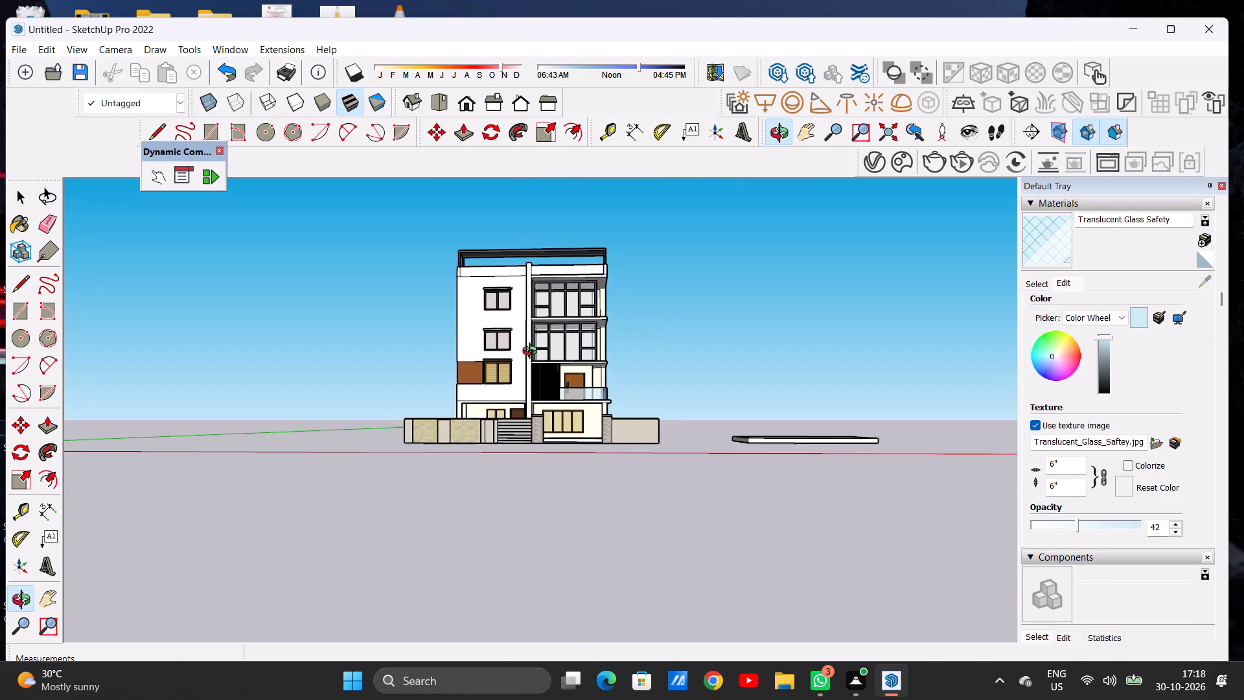
pyautogui.moveTo(533, 353); pyautogui.dragTo(519, 377, button='middle')
# Examine the facade from the glass balcony up to the roof parapet, including the white walls and central vertical pier.
pyautogui.scroll(20, 595, 382)
pyautogui.scroll(-1, 575, 425)
pyautogui.scroll(1, 575, 425)
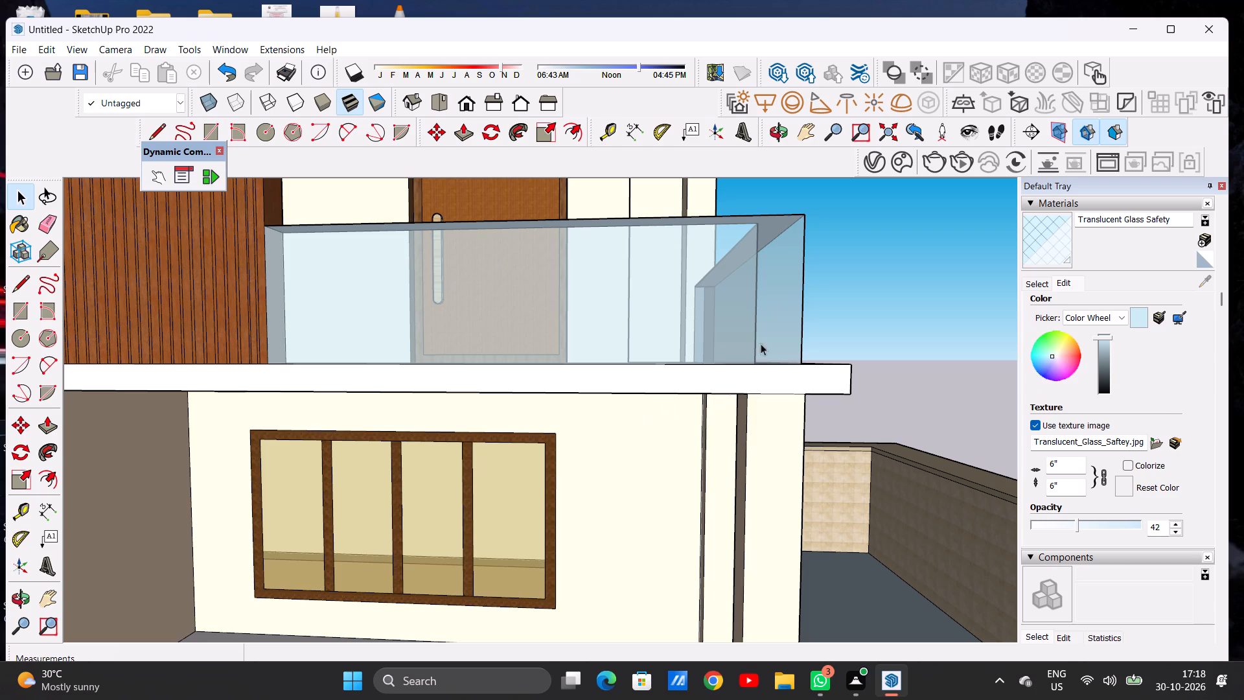
pyautogui.scroll(-11, 623, 397)
pyautogui.scroll(3, 674, 389)
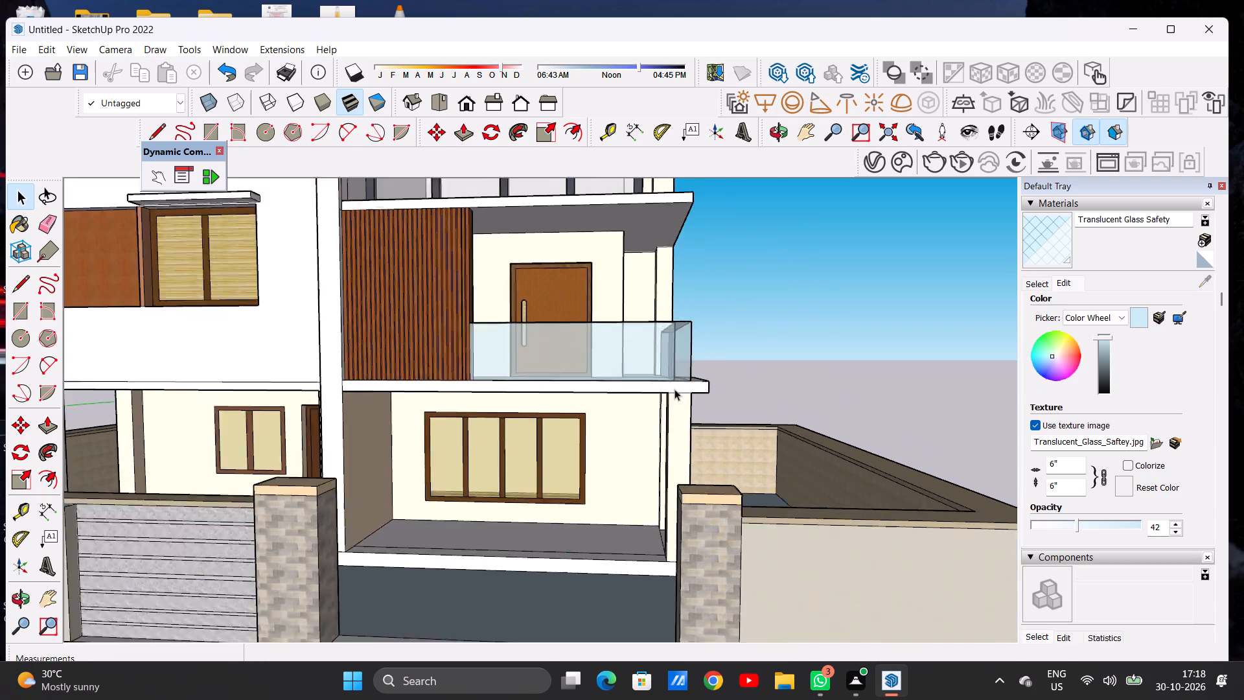
pyautogui.scroll(4, 674, 389)
pyautogui.scroll(-14, 680, 379)
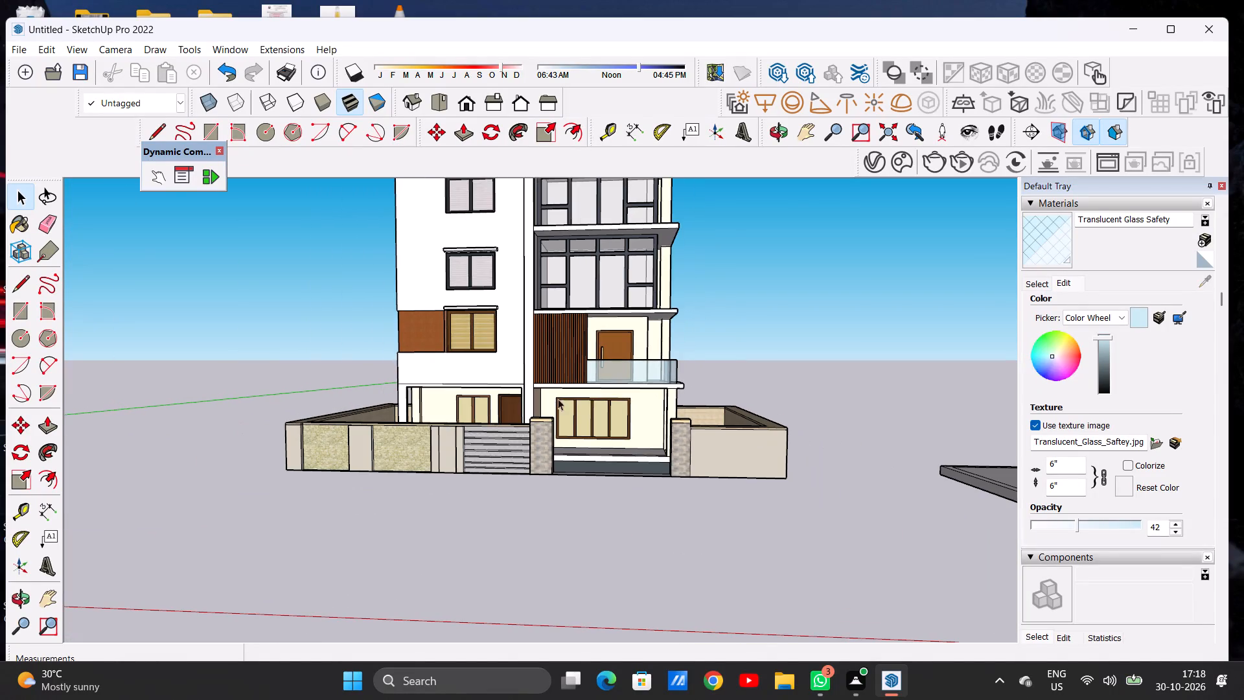
pyautogui.scroll(-11, 560, 383)
pyautogui.scroll(15, 559, 330)
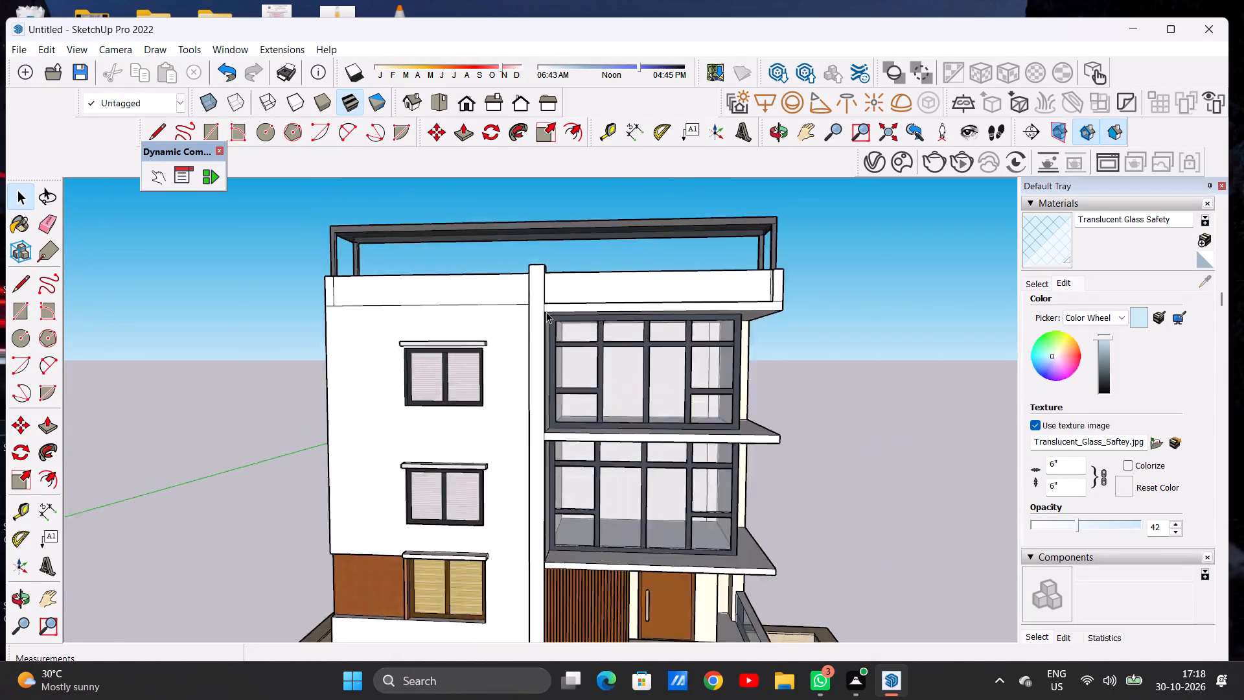
pyautogui.scroll(4, 546, 312)
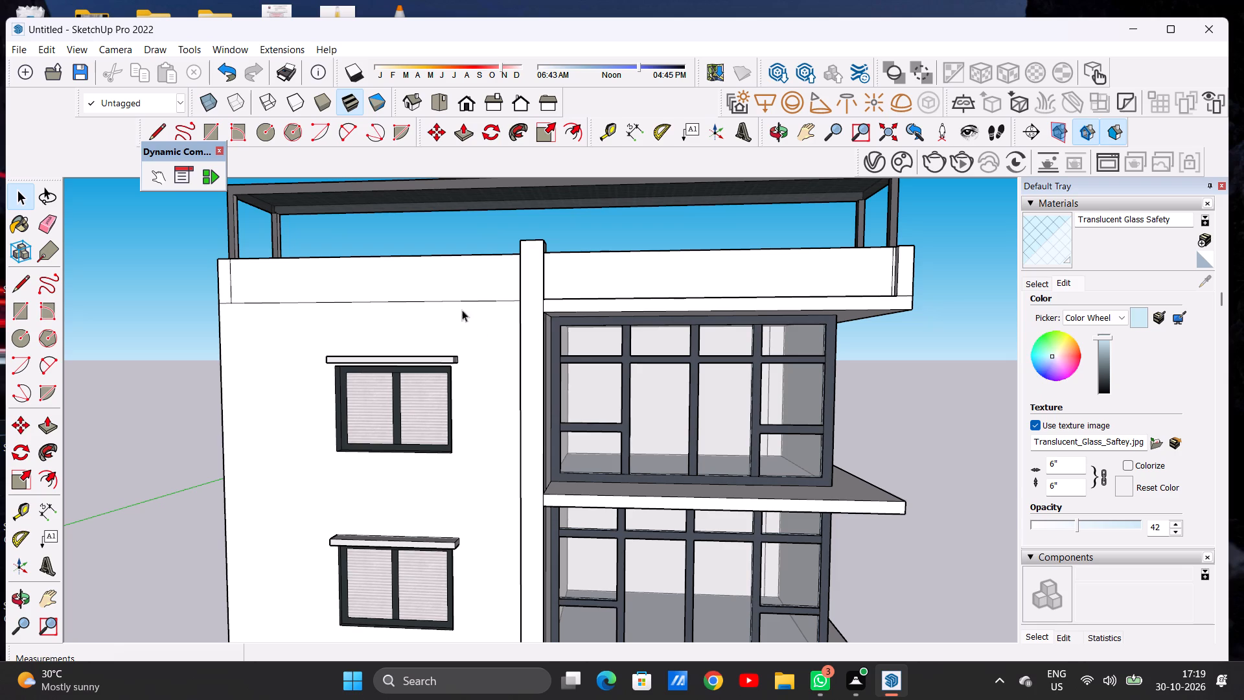
pyautogui.scroll(-3, 455, 360)
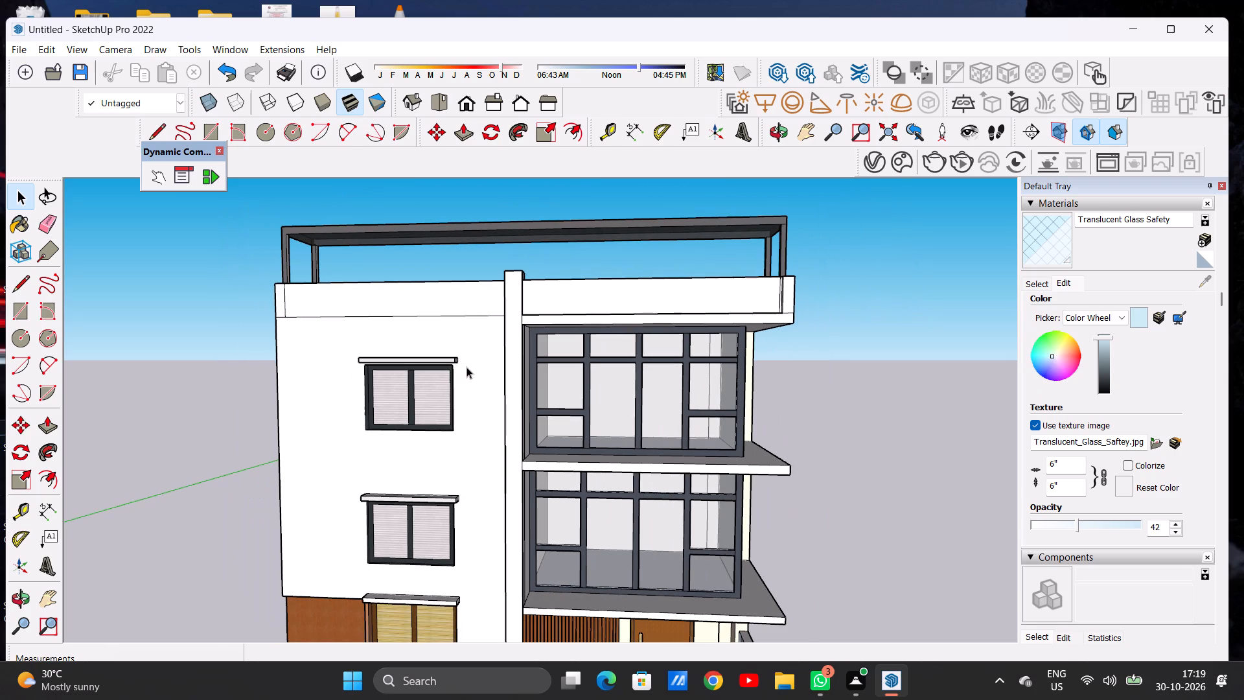
pyautogui.scroll(-6, 446, 354)
pyautogui.scroll(-3, 481, 409)
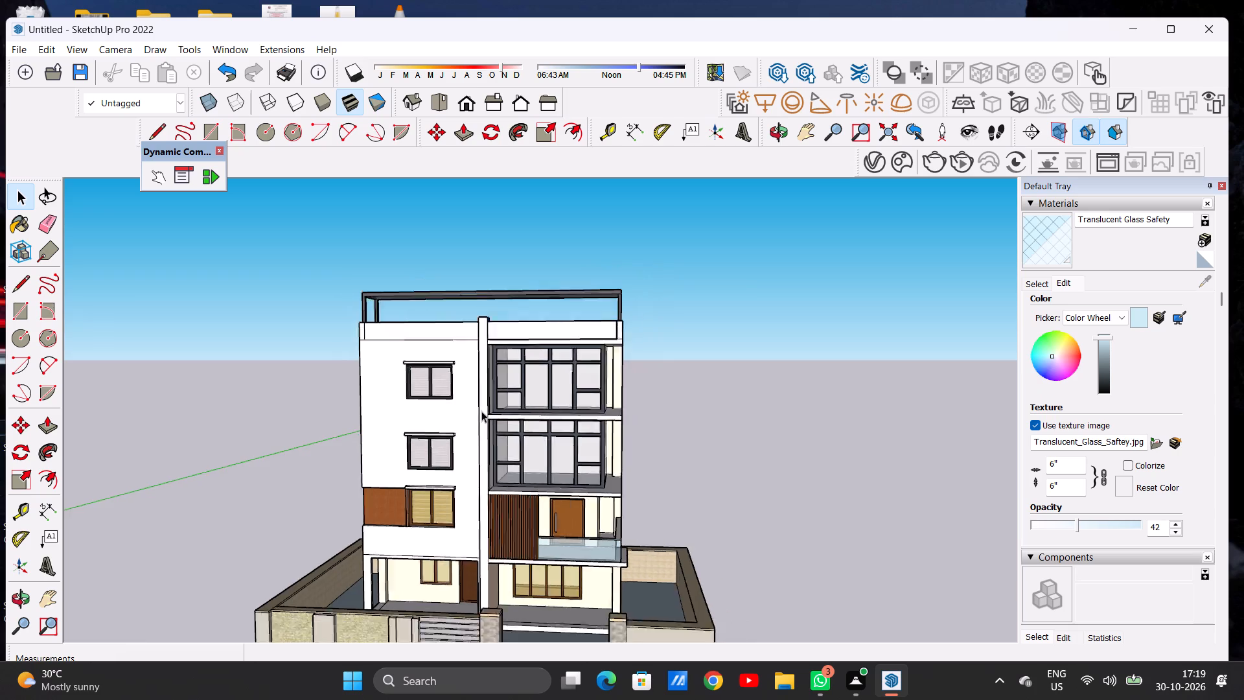
pyautogui.scroll(-5, 481, 411)
pyautogui.scroll(12, 499, 515)
pyautogui.moveTo(493, 507); pyautogui.dragTo(519, 506, button='middle')
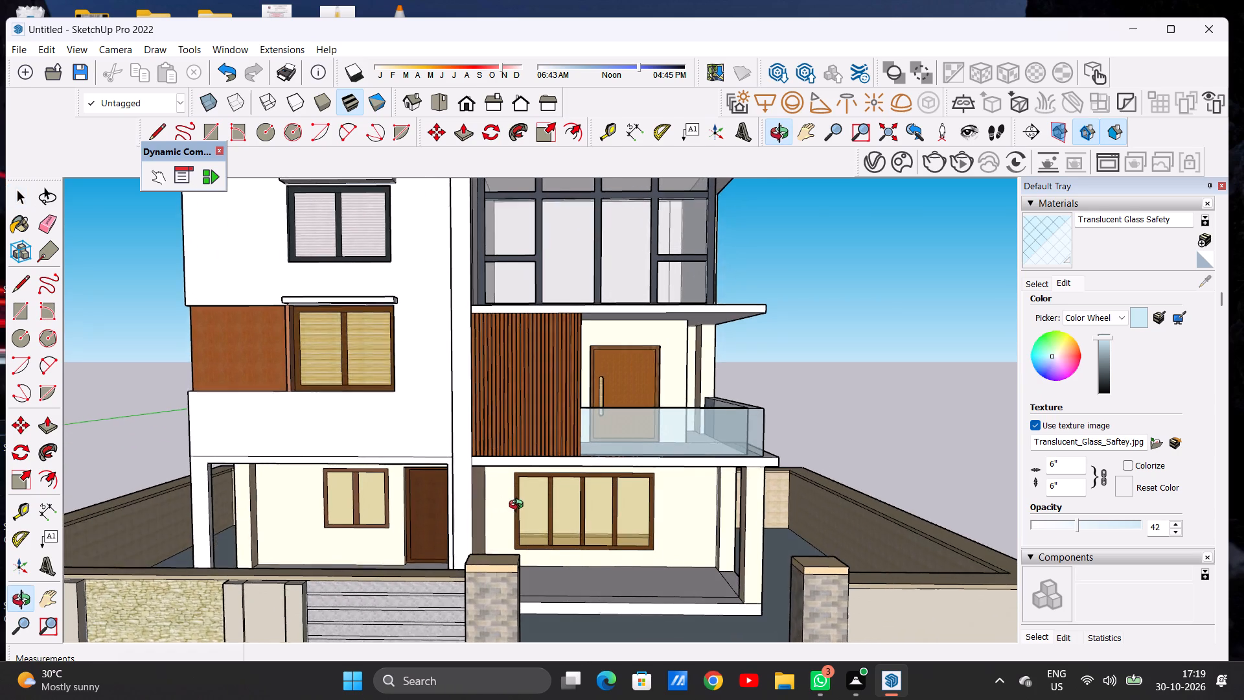
pyautogui.moveTo(519, 506); pyautogui.dragTo(507, 512, button='middle')
pyautogui.scroll(-4, 483, 507)
pyautogui.scroll(6, 515, 522)
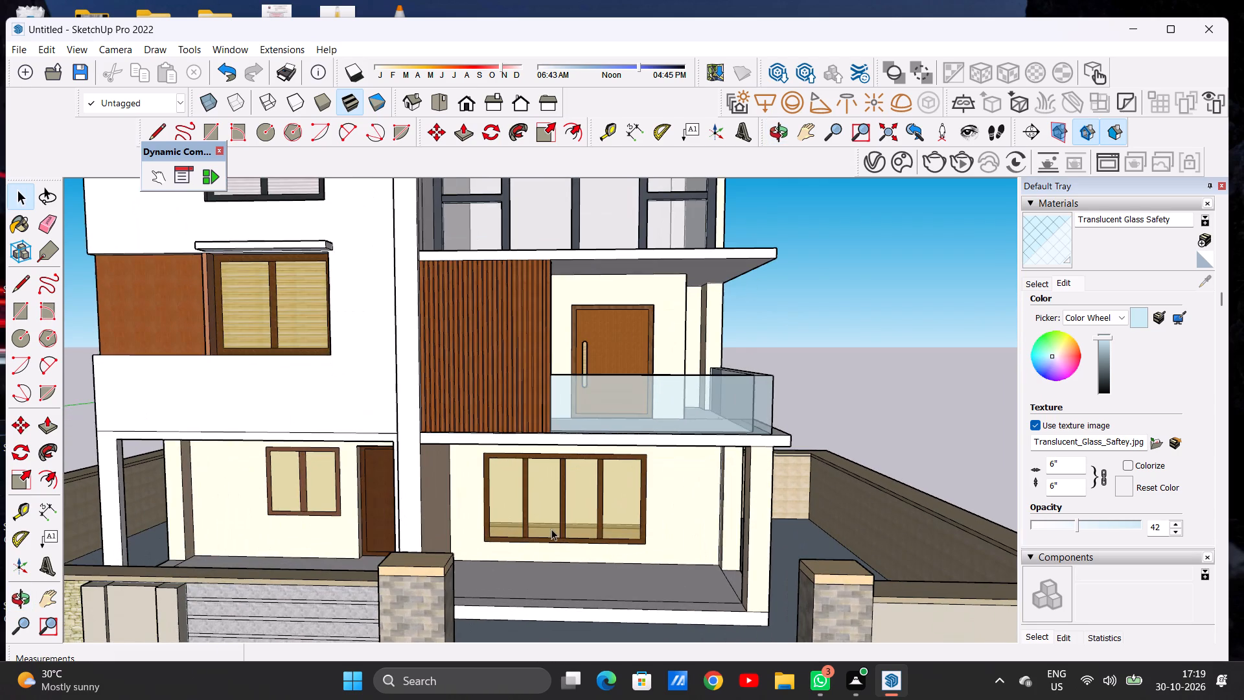
pyautogui.scroll(-1, 598, 494)
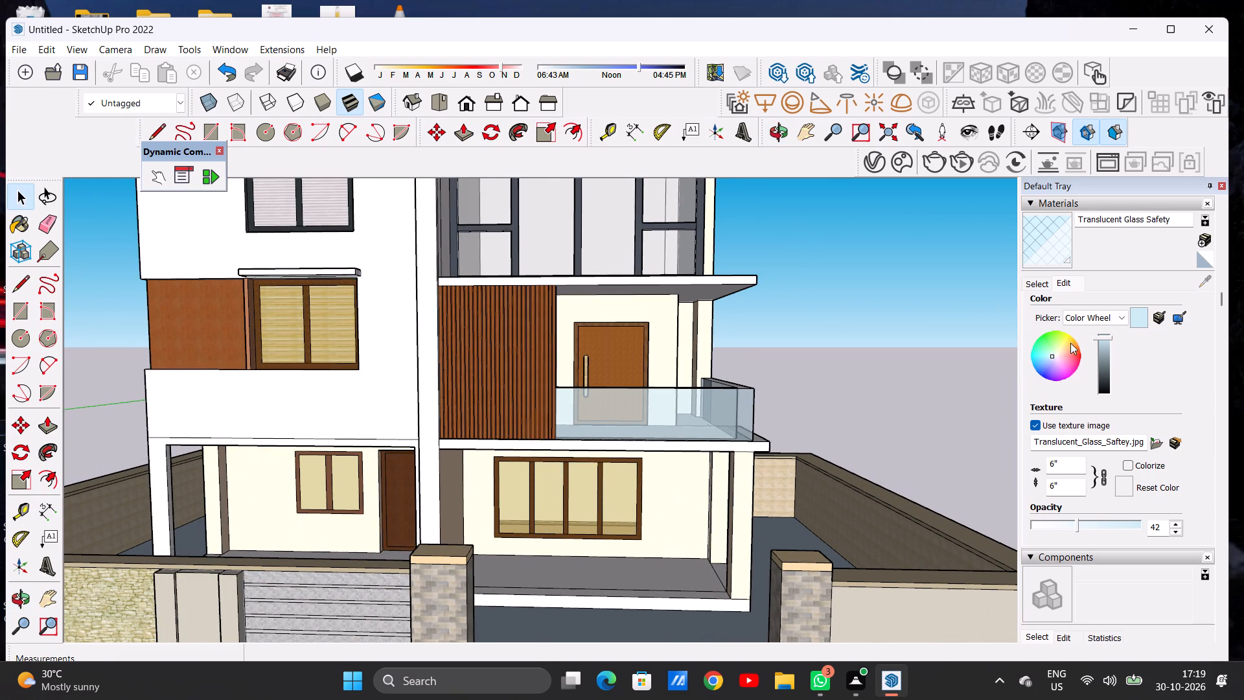
# Paint the front face of the facade's tall central vertical pier with Formica Speckled Grey from the Synthetic Surfaces materials.
pyautogui.click(1036, 287)
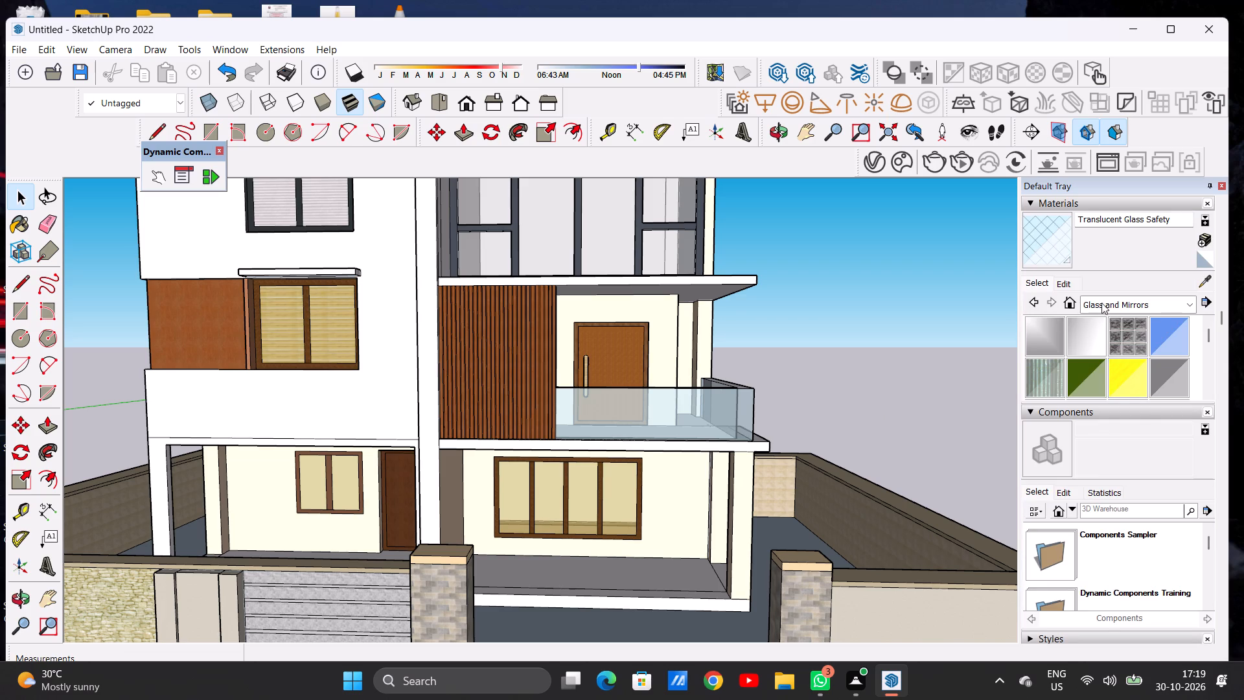
pyautogui.click(1101, 301)
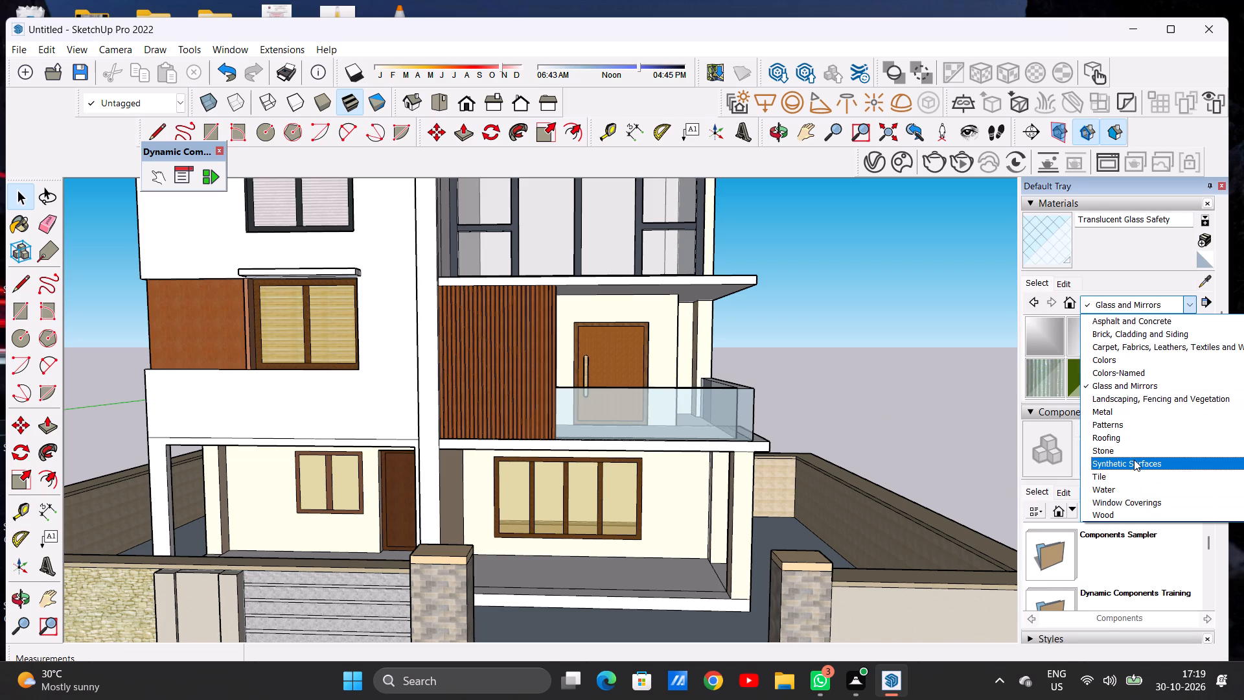
pyautogui.click(1134, 460)
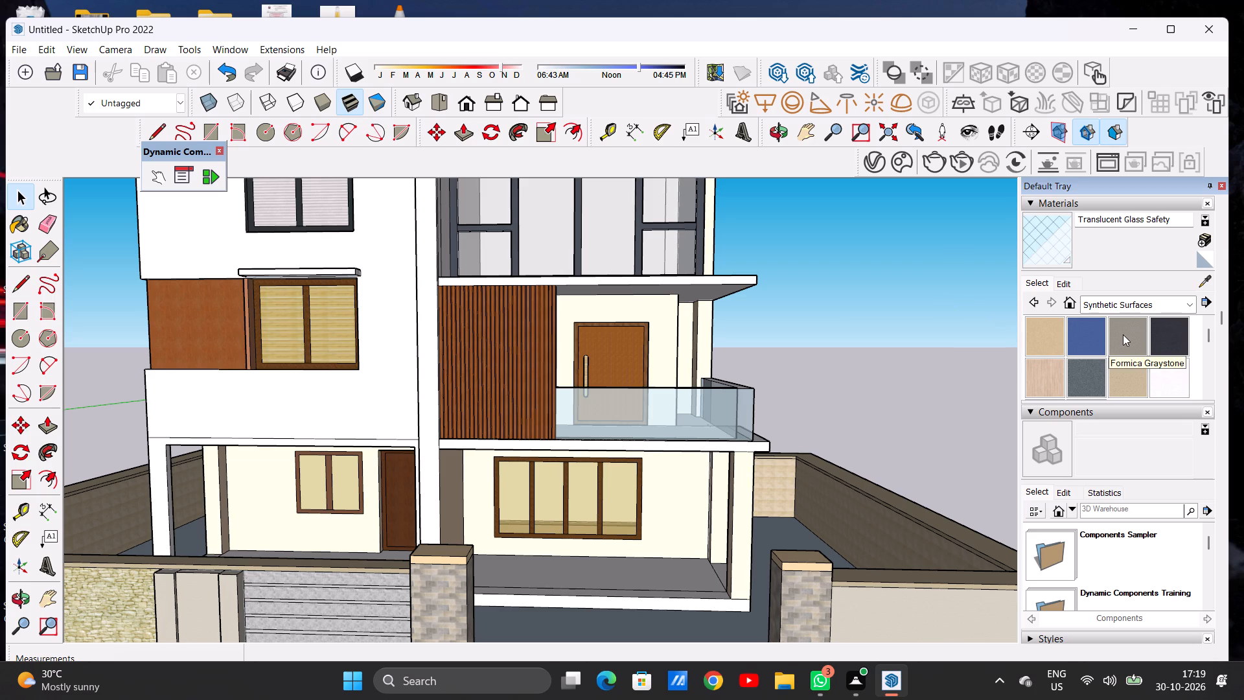
pyautogui.click(1090, 373)
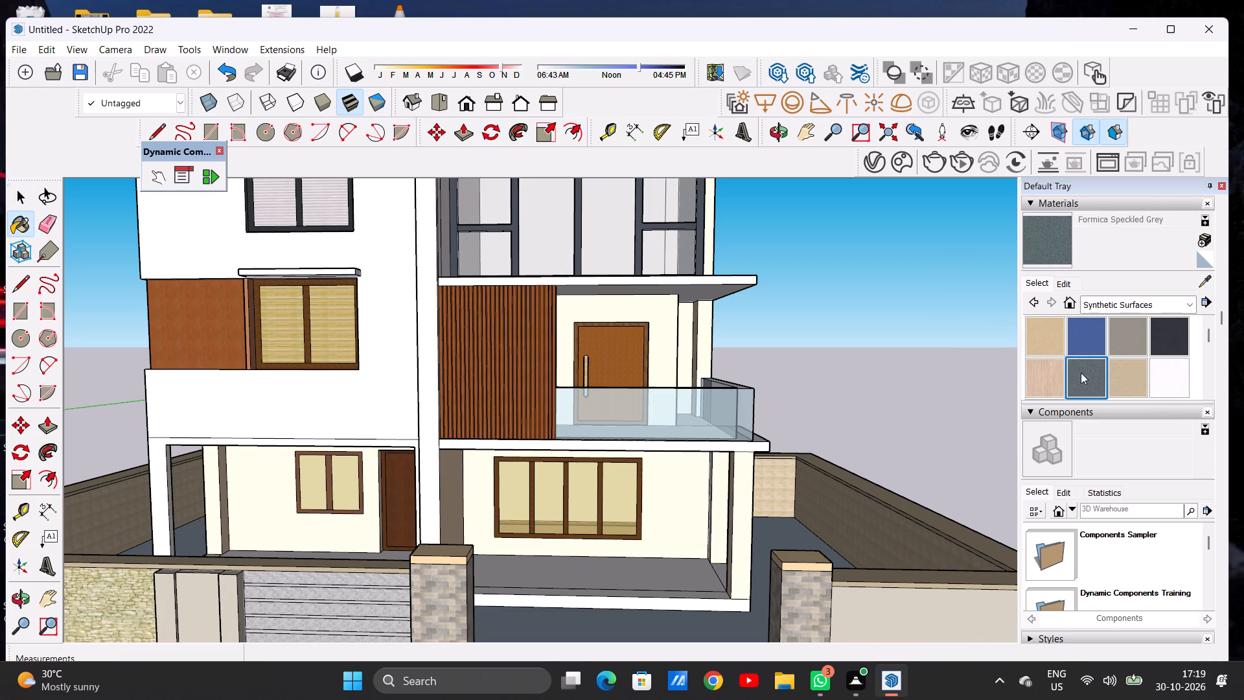
pyautogui.scroll(4, 409, 424)
pyautogui.click(438, 404)
pyautogui.scroll(-11, 455, 417)
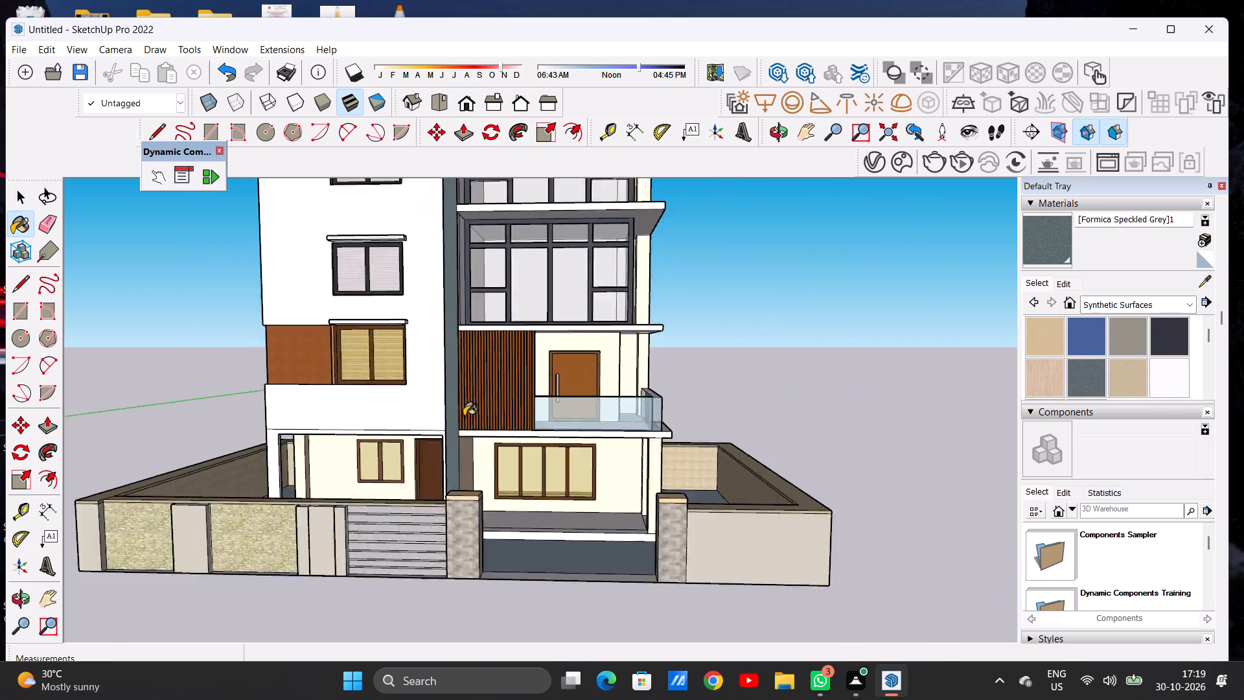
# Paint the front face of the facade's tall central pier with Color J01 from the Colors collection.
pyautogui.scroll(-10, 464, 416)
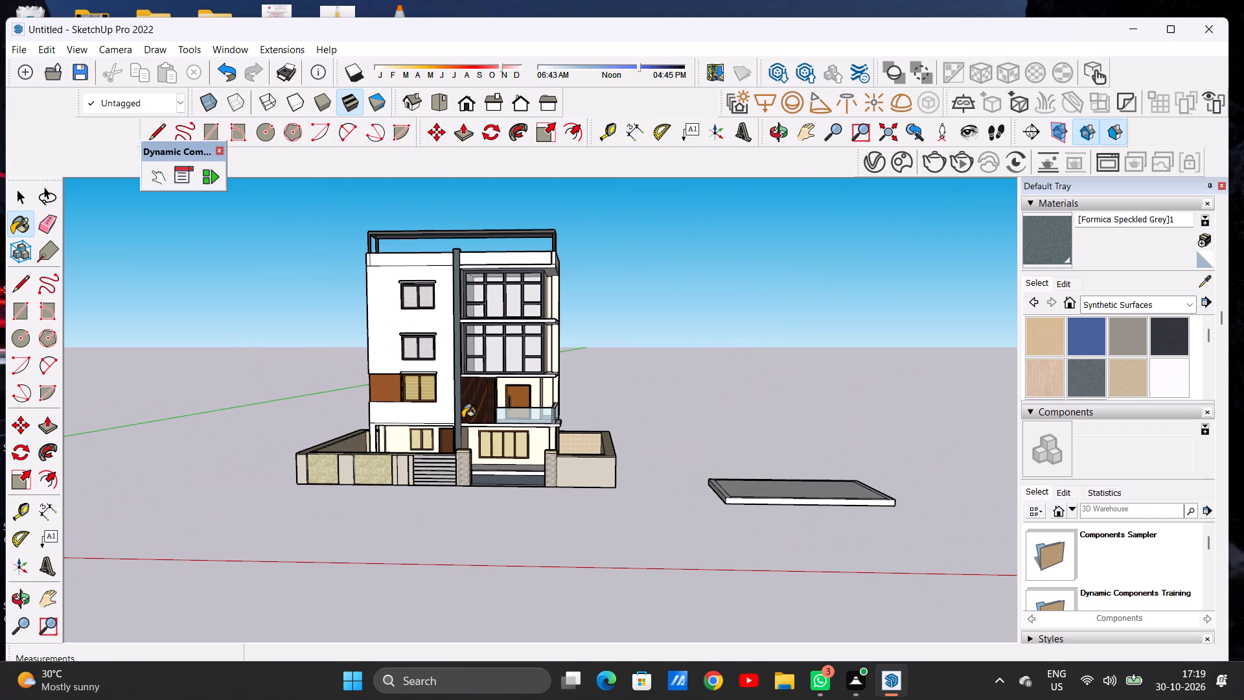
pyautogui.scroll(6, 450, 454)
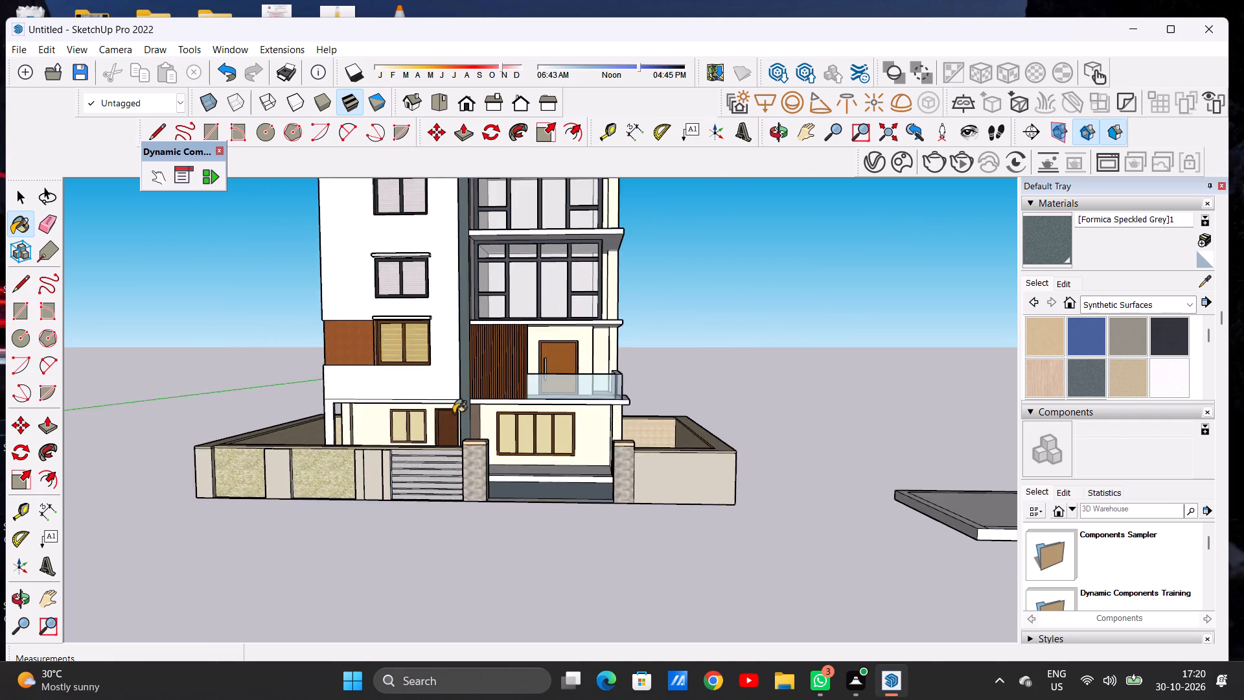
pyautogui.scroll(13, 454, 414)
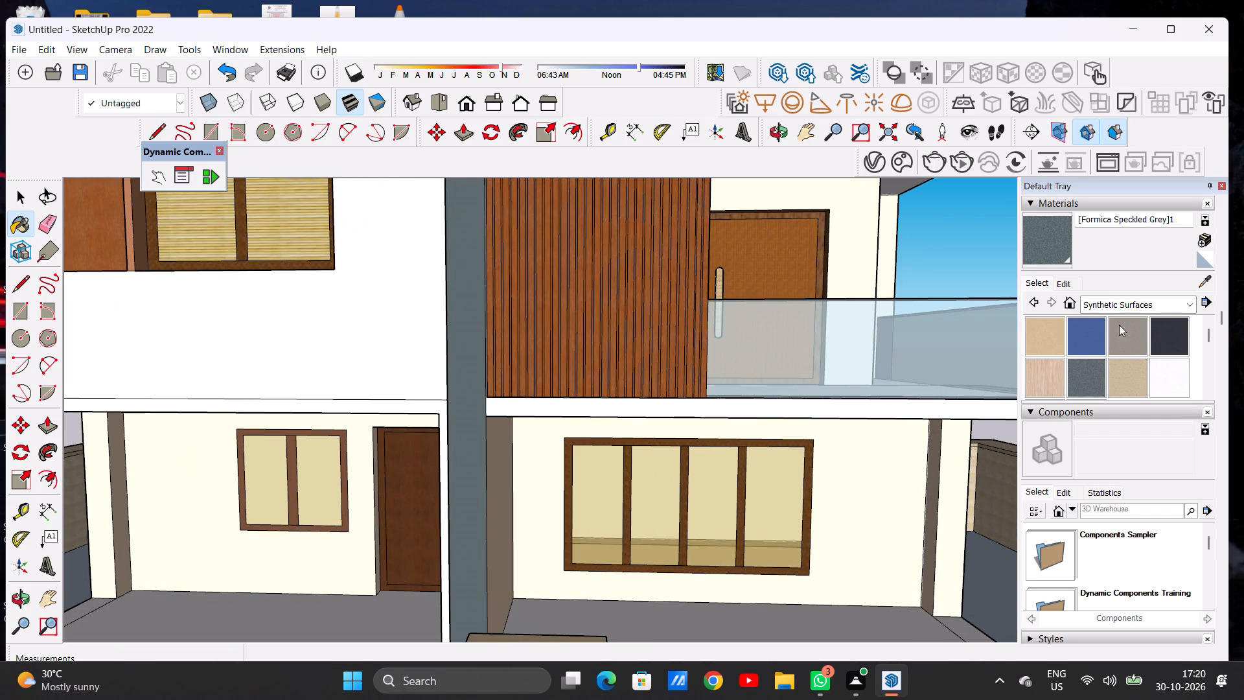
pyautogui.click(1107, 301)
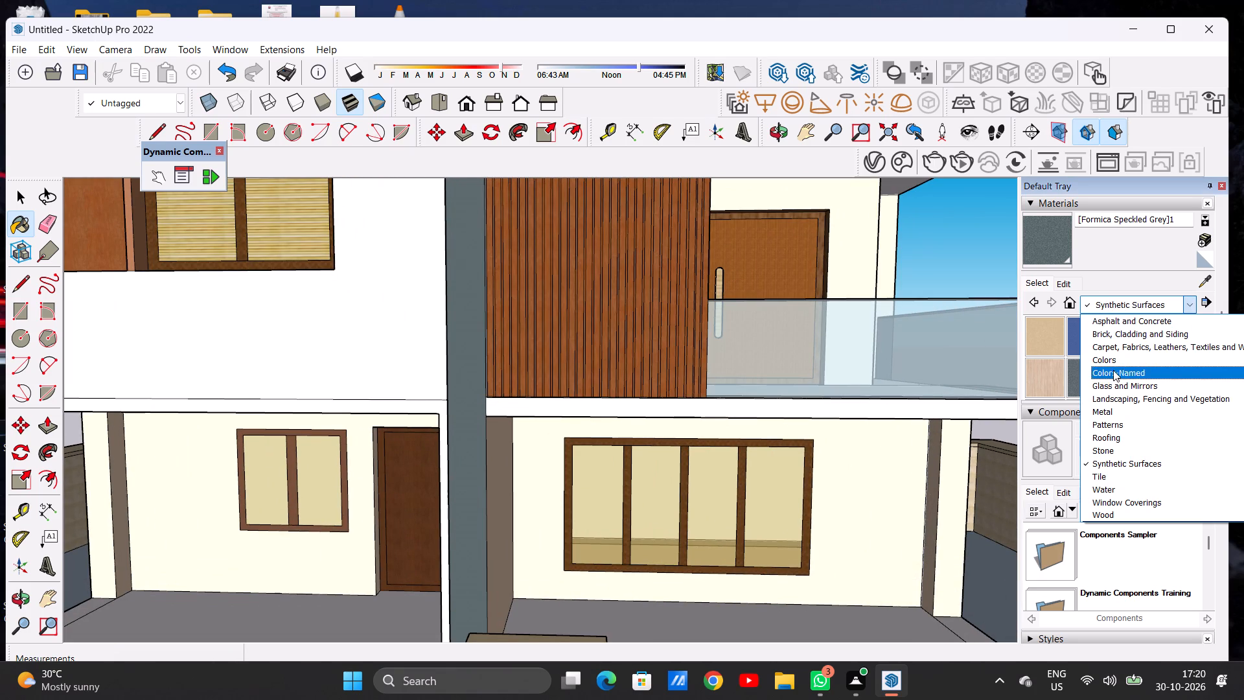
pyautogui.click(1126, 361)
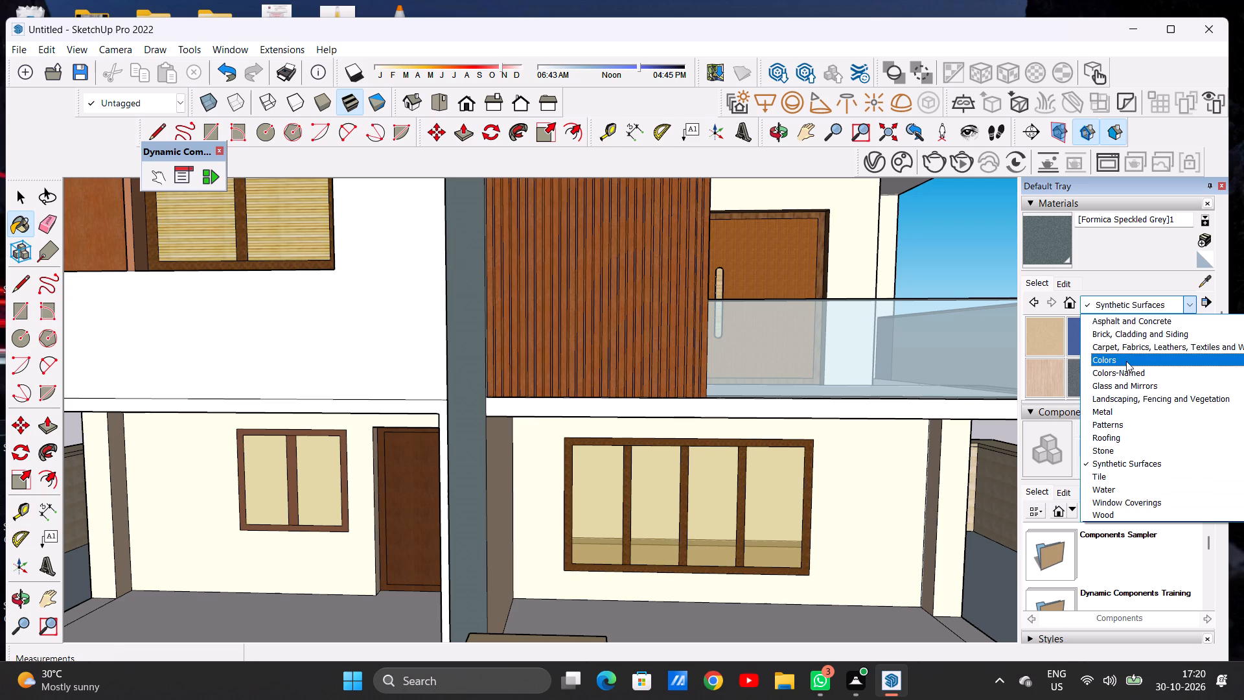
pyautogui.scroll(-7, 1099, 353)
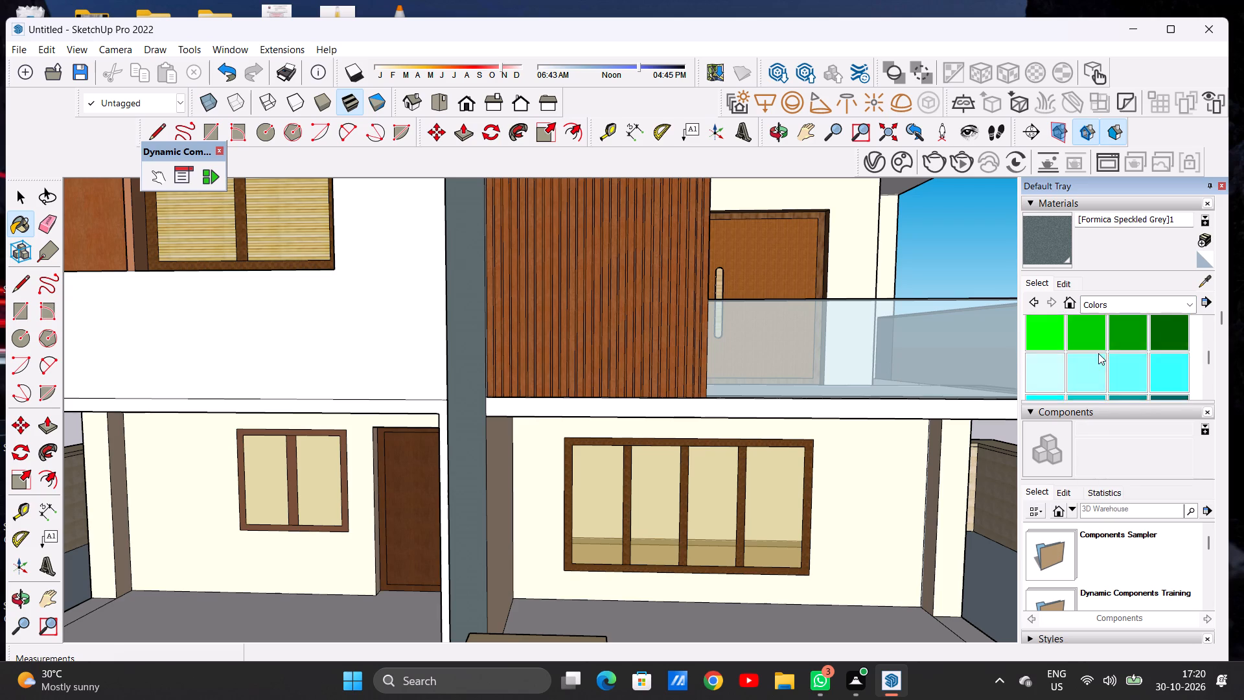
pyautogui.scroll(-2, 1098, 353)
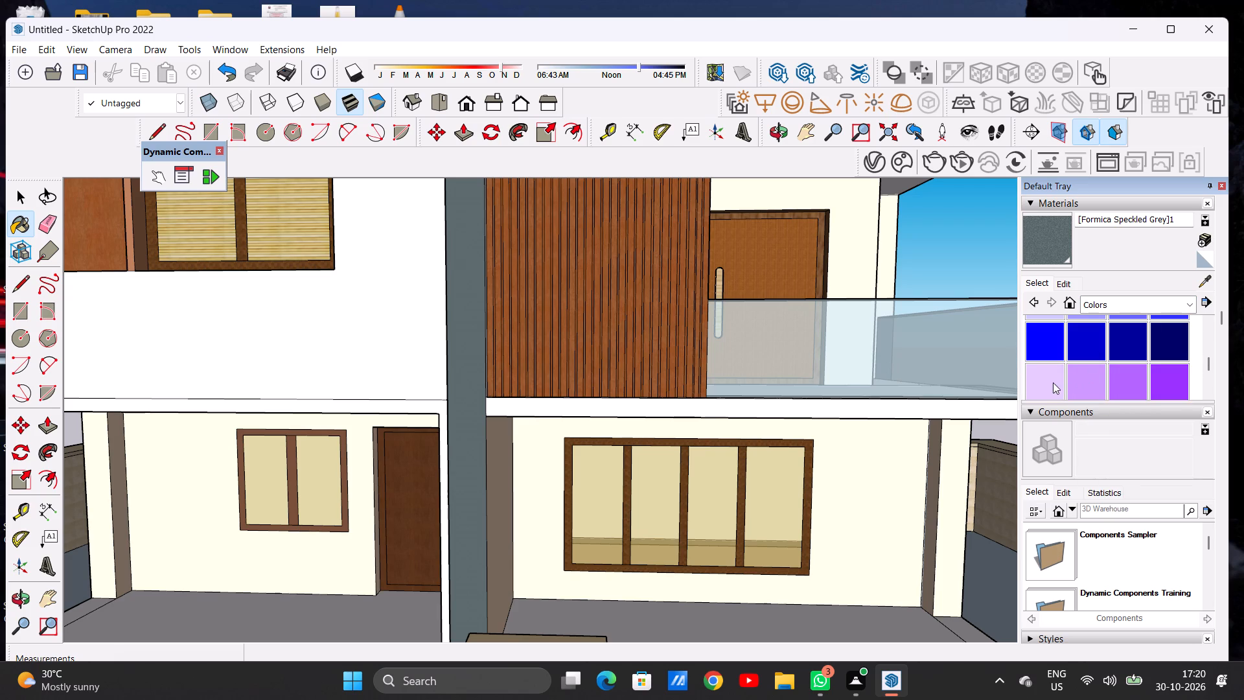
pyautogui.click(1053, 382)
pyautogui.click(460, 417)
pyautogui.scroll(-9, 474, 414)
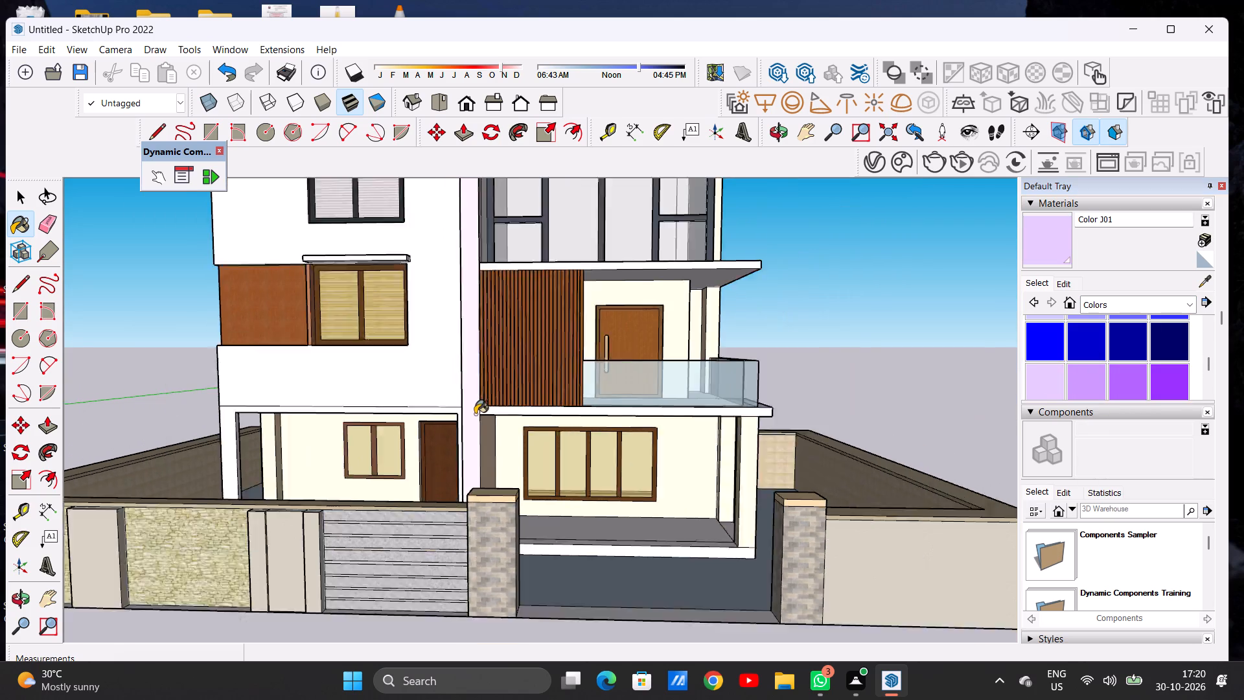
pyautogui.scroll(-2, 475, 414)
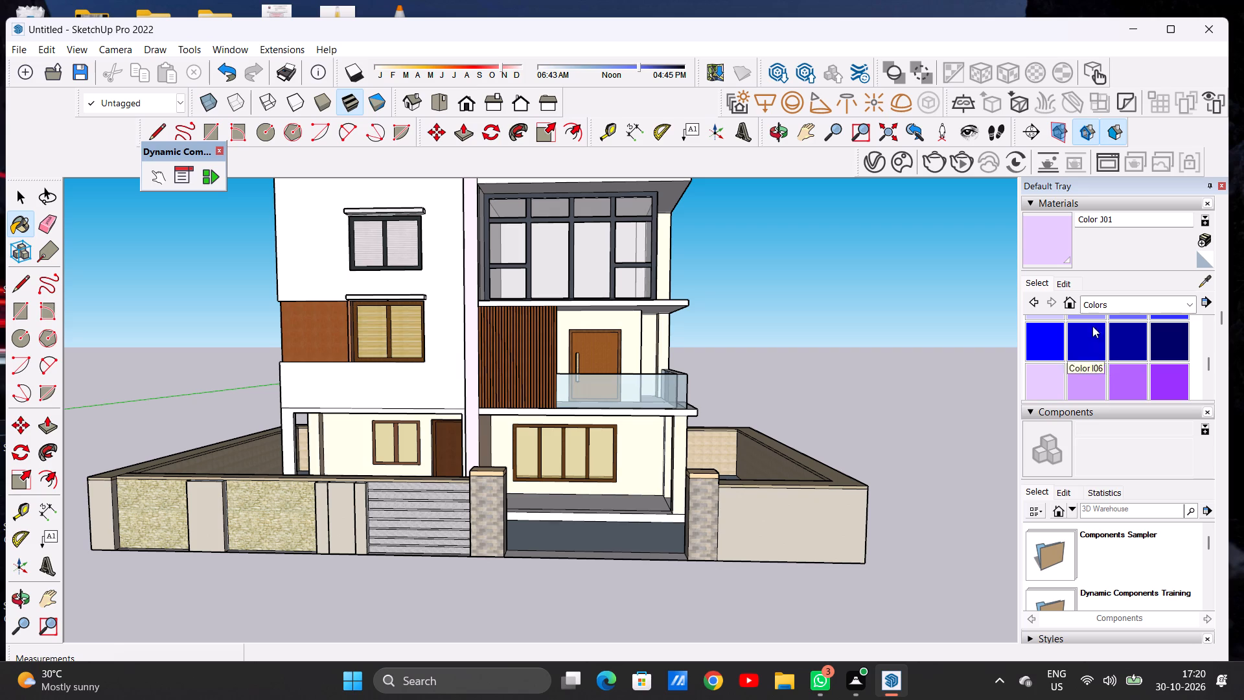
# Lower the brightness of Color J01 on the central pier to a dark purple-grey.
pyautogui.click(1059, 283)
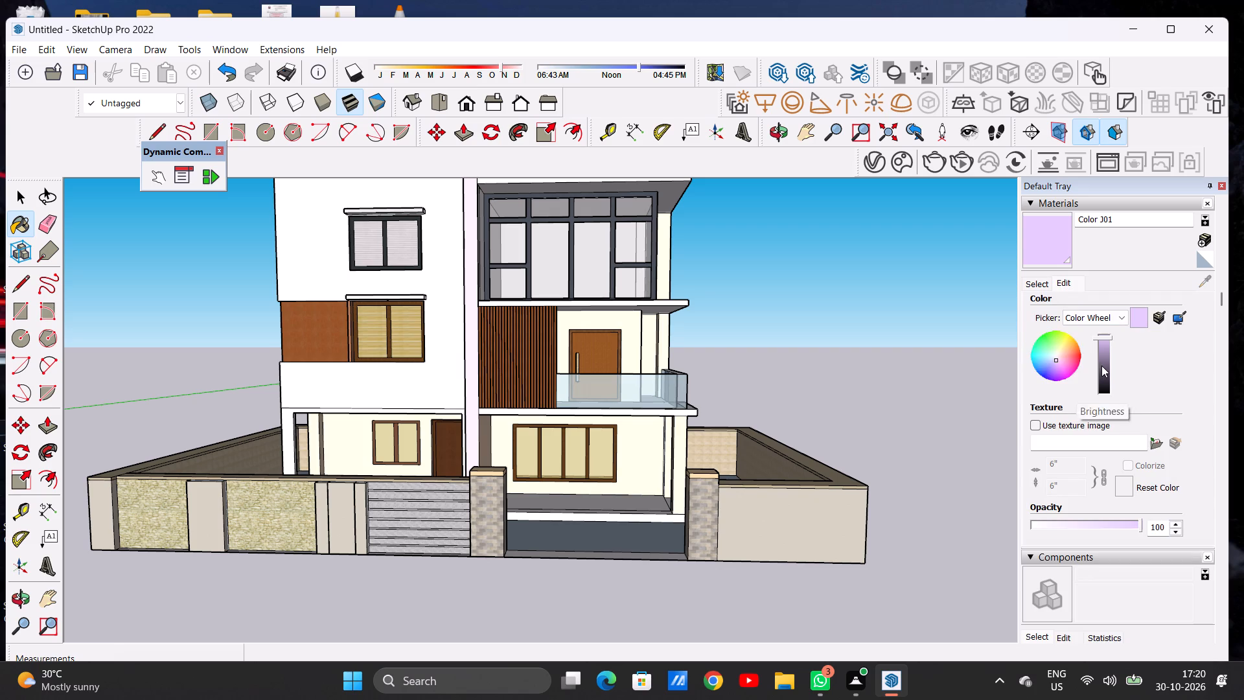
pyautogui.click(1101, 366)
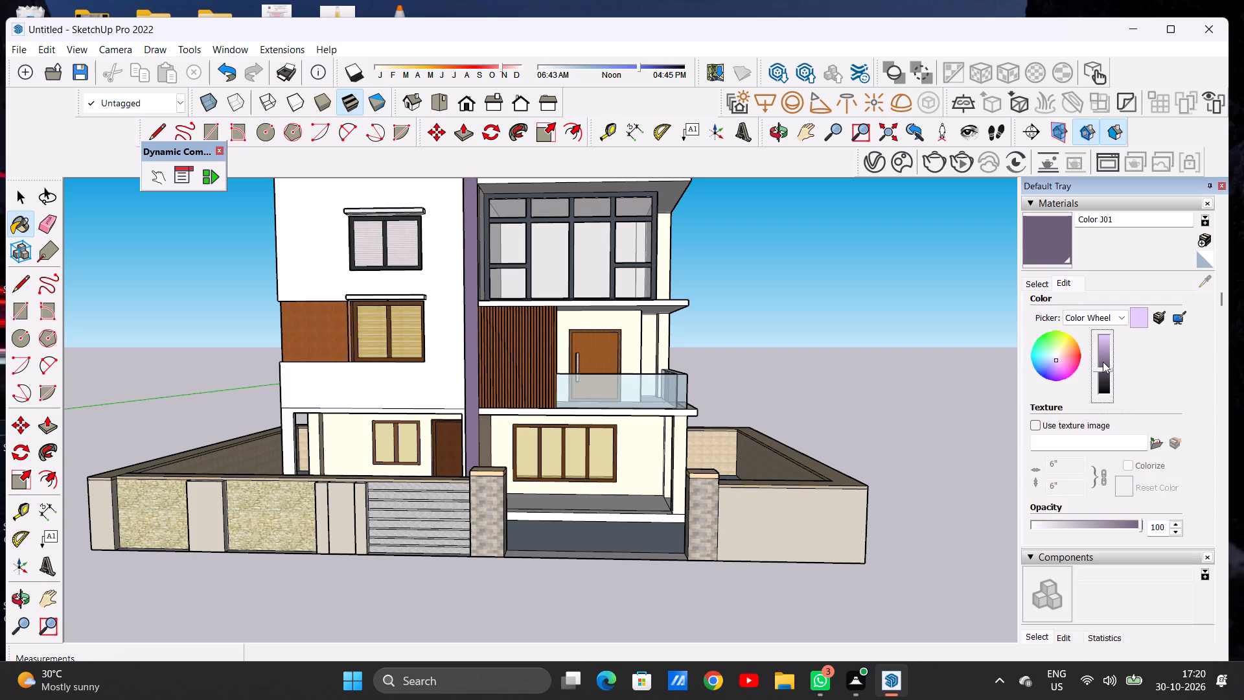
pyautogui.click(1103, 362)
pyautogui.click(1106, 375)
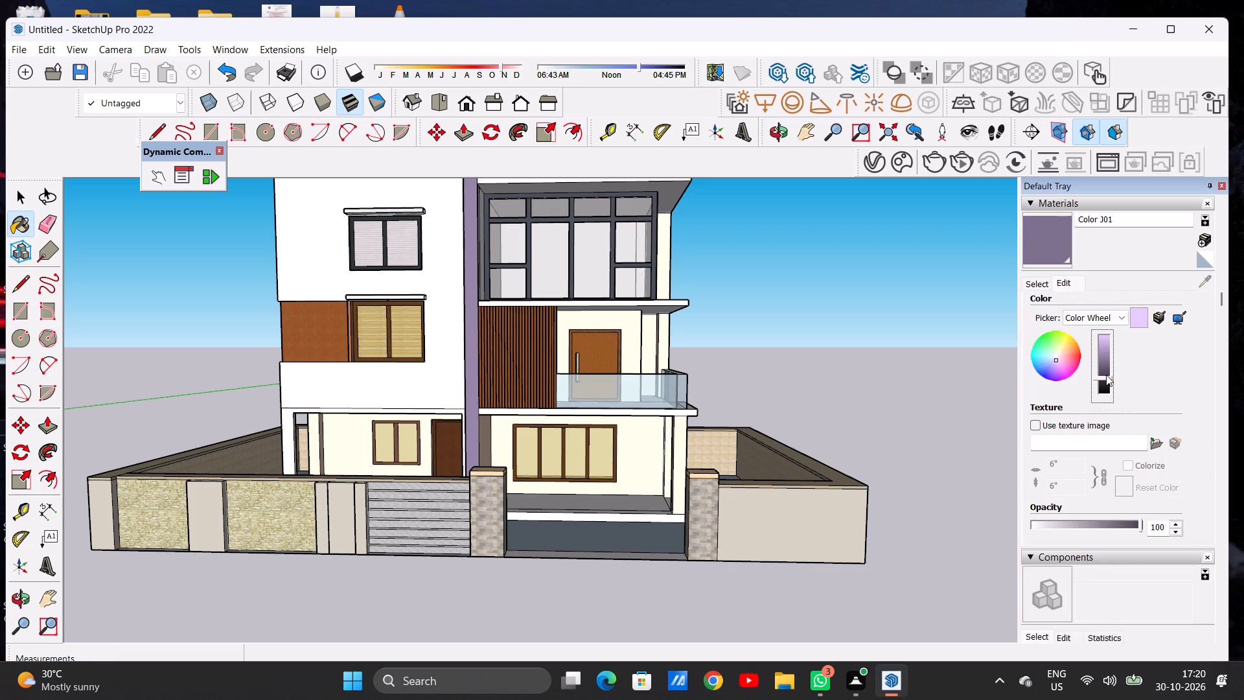
# Examine the central pier's dark finish against the white walls, dark window frames and slatted cladding on the facade.
pyautogui.scroll(-10, 512, 384)
pyautogui.scroll(6, 481, 272)
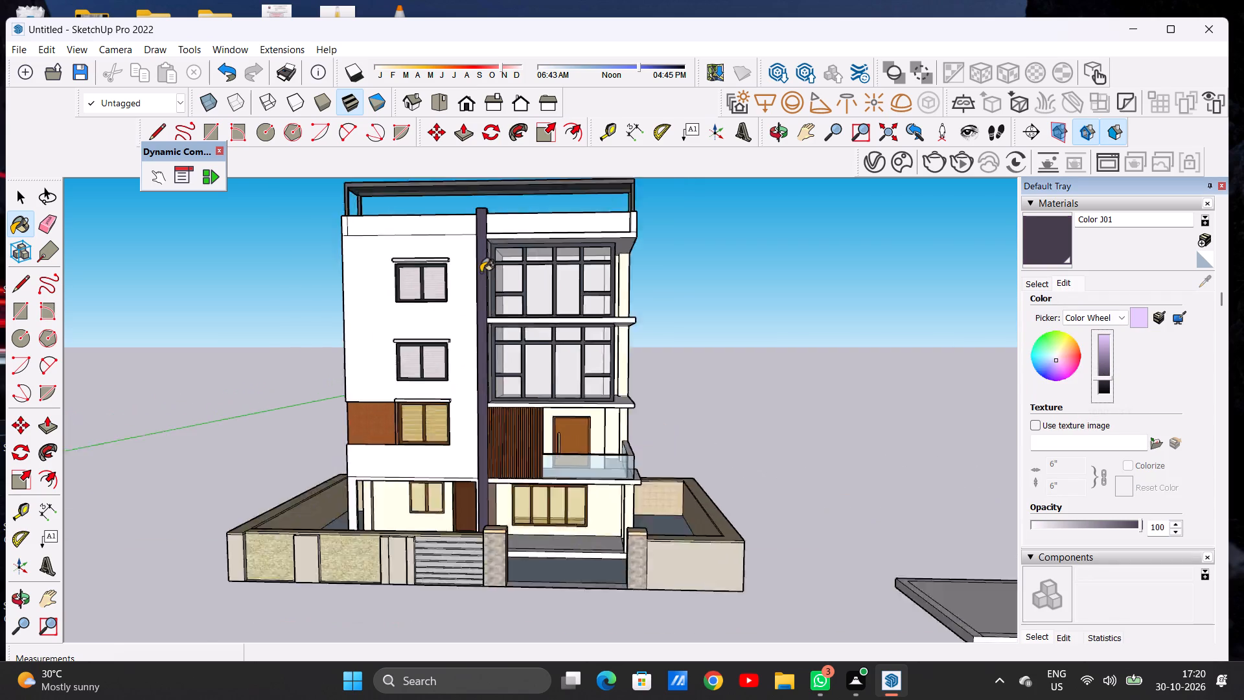
pyautogui.scroll(7, 481, 272)
pyautogui.moveTo(509, 263); pyautogui.dragTo(225, 381, button='middle')
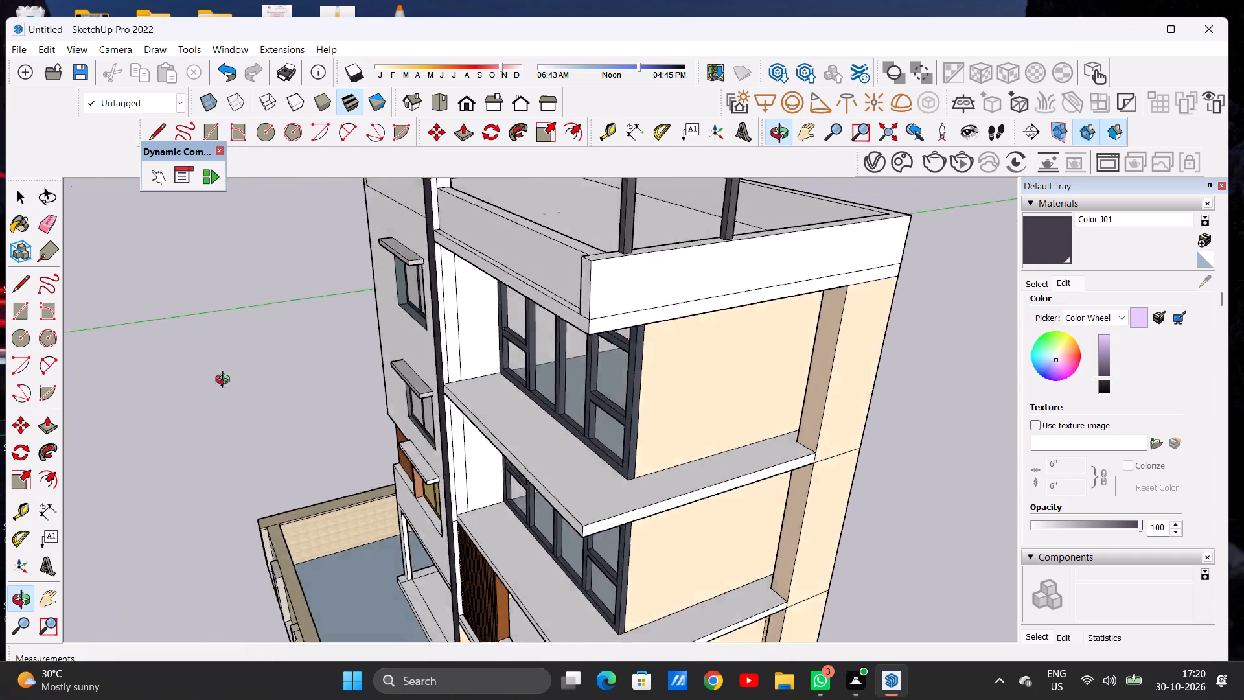
pyautogui.moveTo(225, 381); pyautogui.dragTo(509, 284, button='middle')
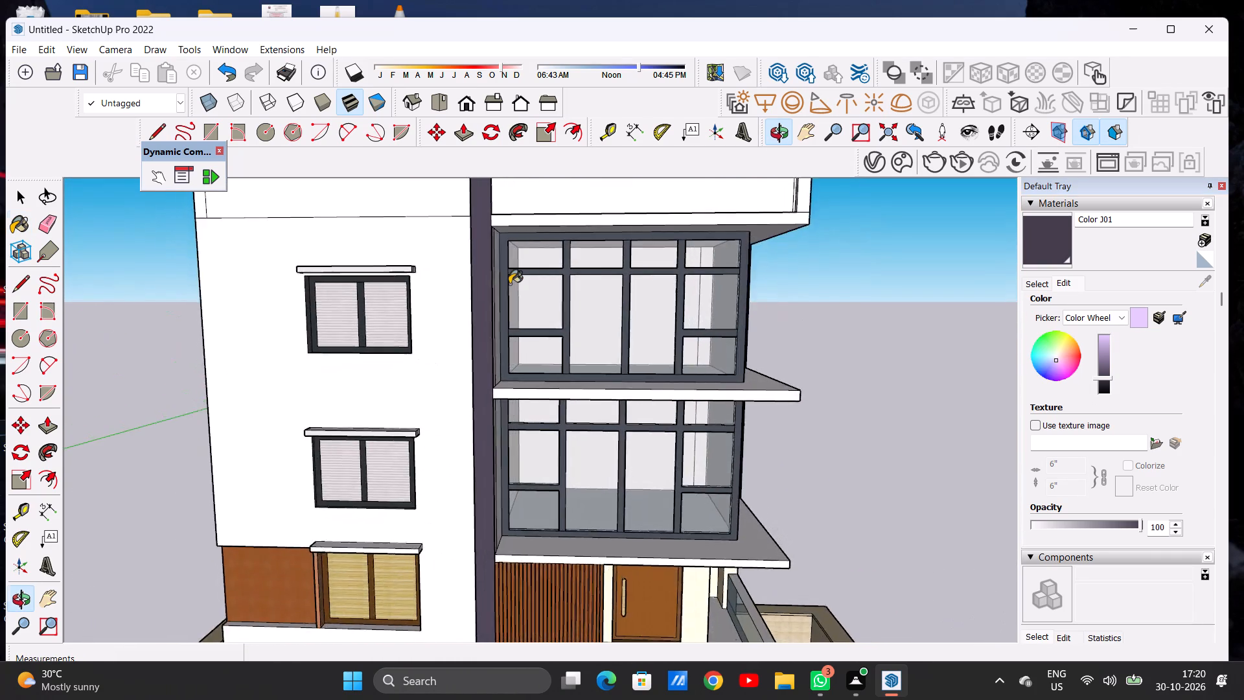
pyautogui.scroll(1, 509, 284)
pyautogui.scroll(-9, 513, 325)
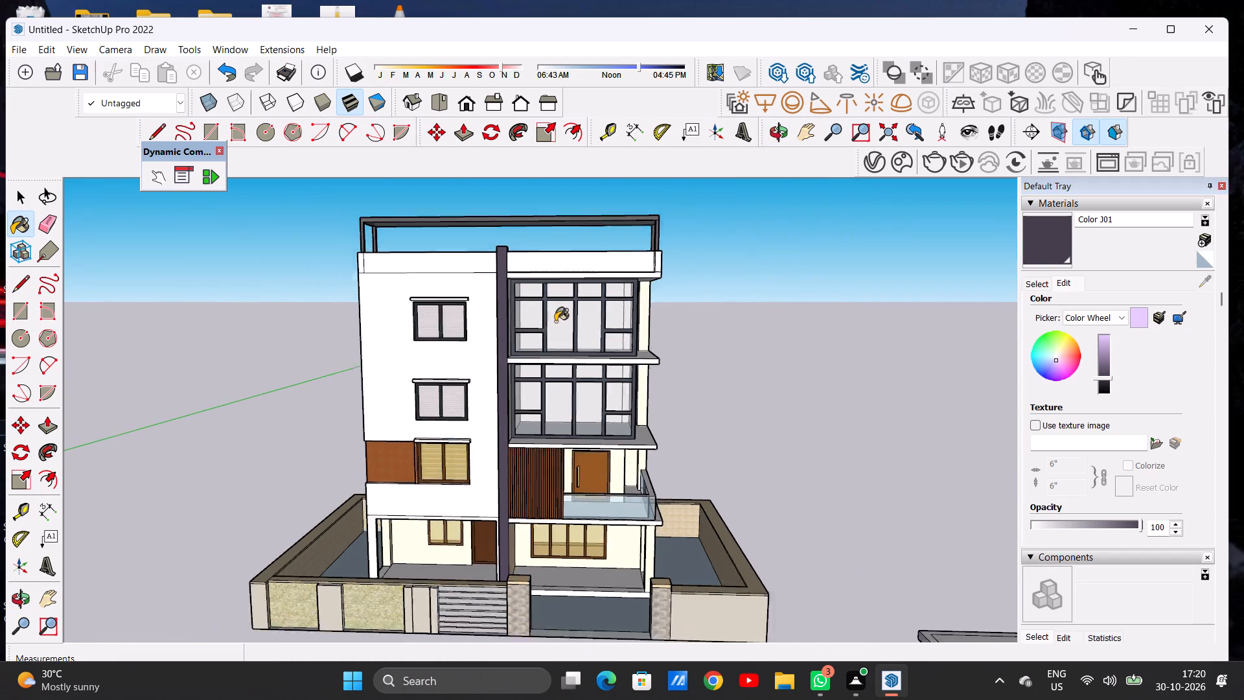
pyautogui.scroll(-2, 555, 321)
pyautogui.scroll(3, 527, 449)
pyautogui.scroll(-1, 527, 453)
pyautogui.scroll(3, 527, 453)
pyautogui.scroll(-1, 503, 488)
pyautogui.scroll(10, 503, 488)
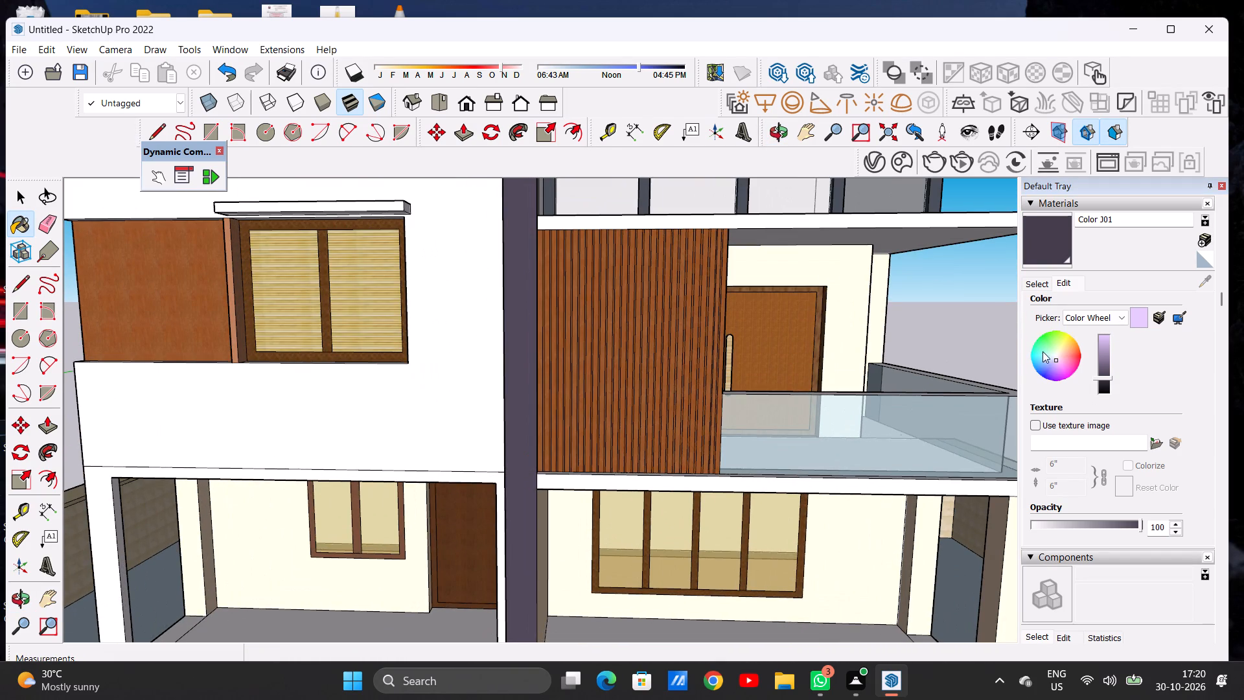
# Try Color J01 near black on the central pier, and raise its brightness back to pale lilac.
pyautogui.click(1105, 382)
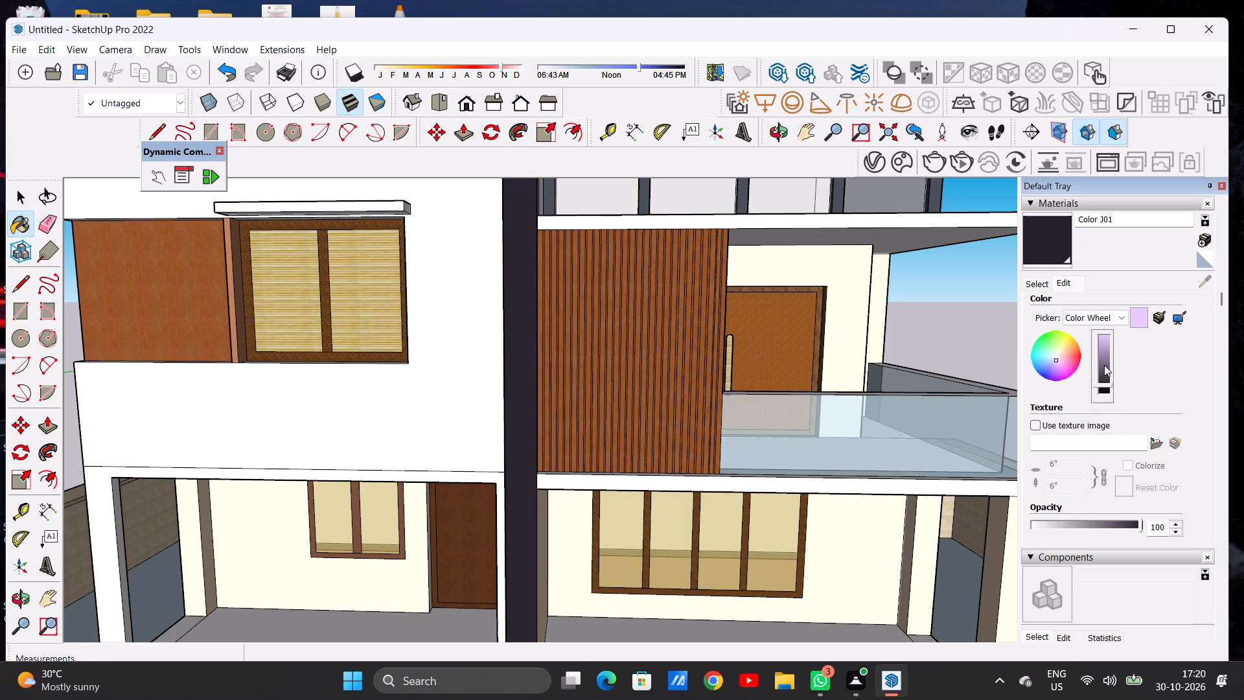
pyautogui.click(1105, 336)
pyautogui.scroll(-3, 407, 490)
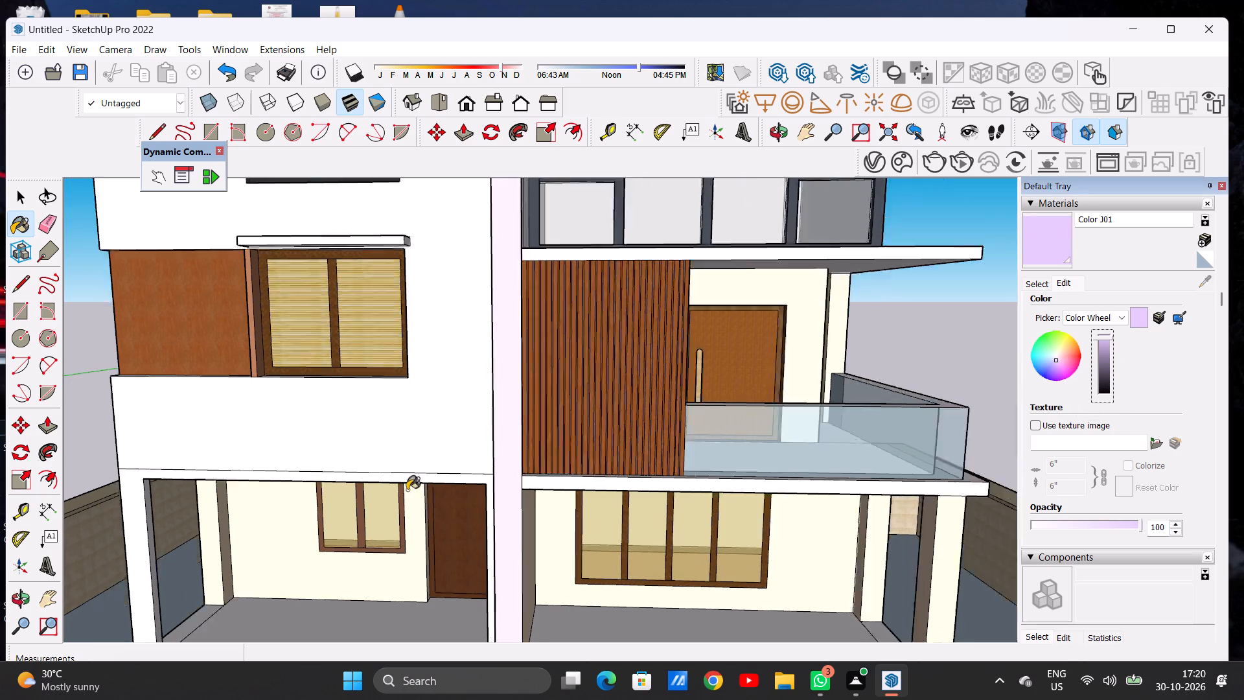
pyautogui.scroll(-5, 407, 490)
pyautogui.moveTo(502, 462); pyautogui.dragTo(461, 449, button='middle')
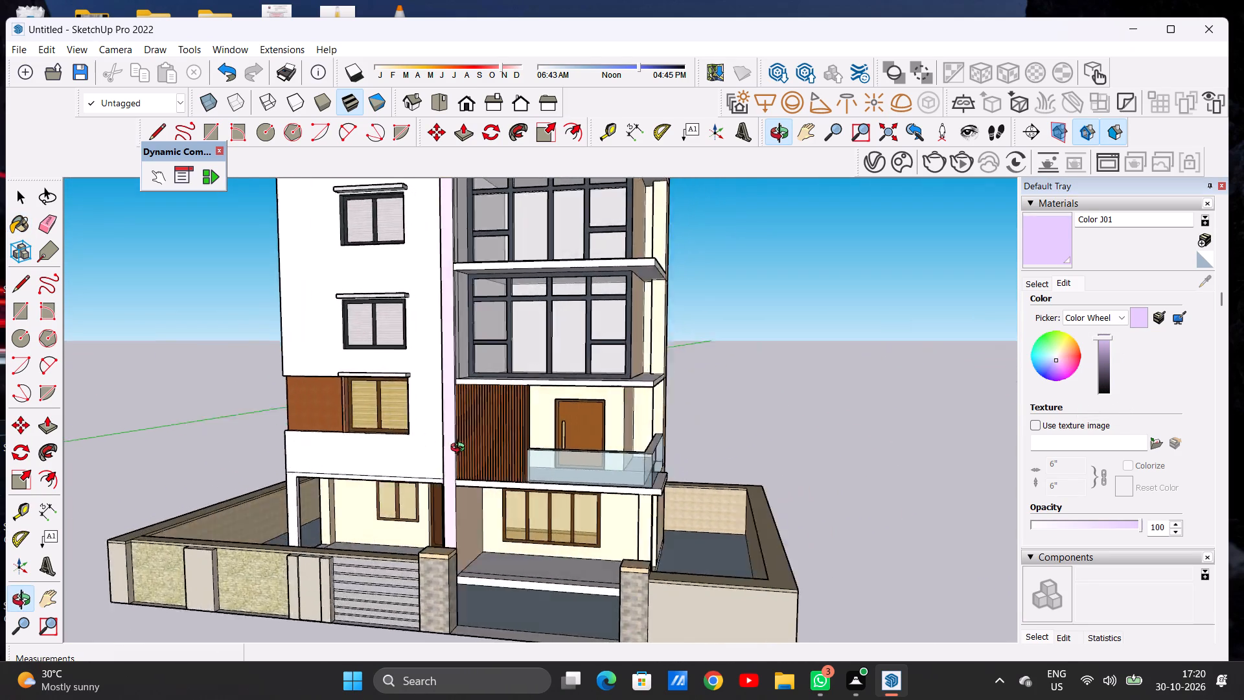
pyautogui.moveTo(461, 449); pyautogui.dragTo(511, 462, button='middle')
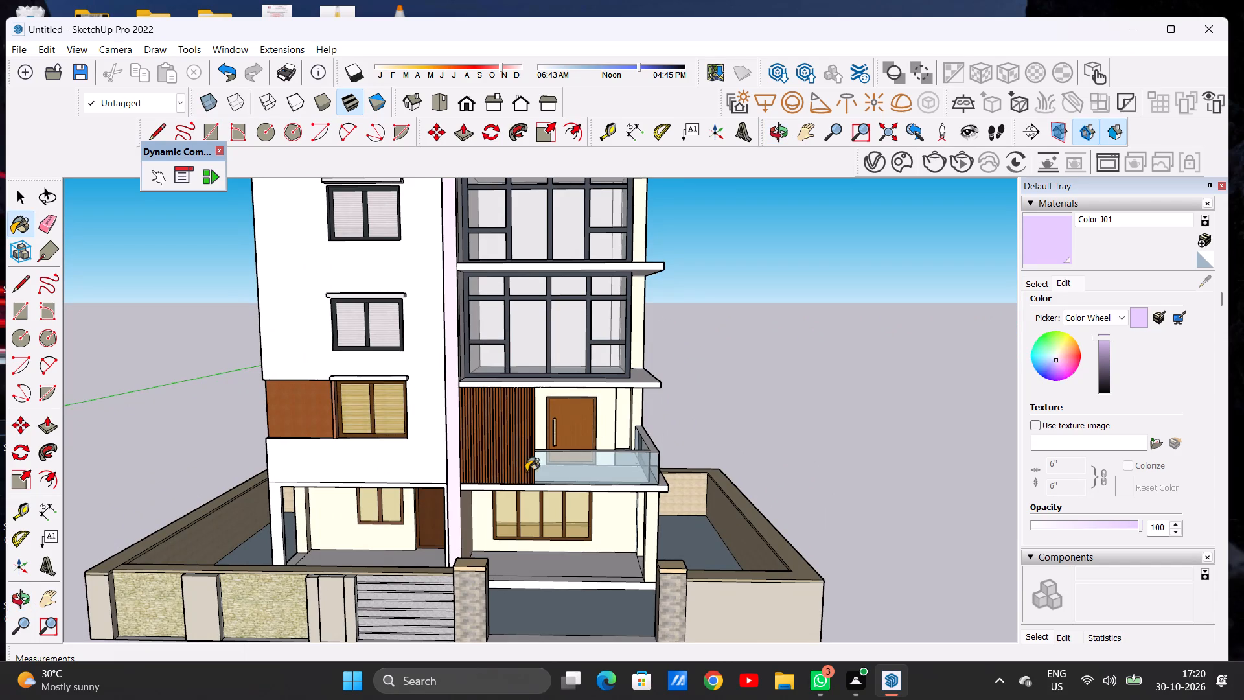
# Paint the front face of the facade's central pier with the pale pink Color K01 from the Colors collection.
pyautogui.click(1034, 288)
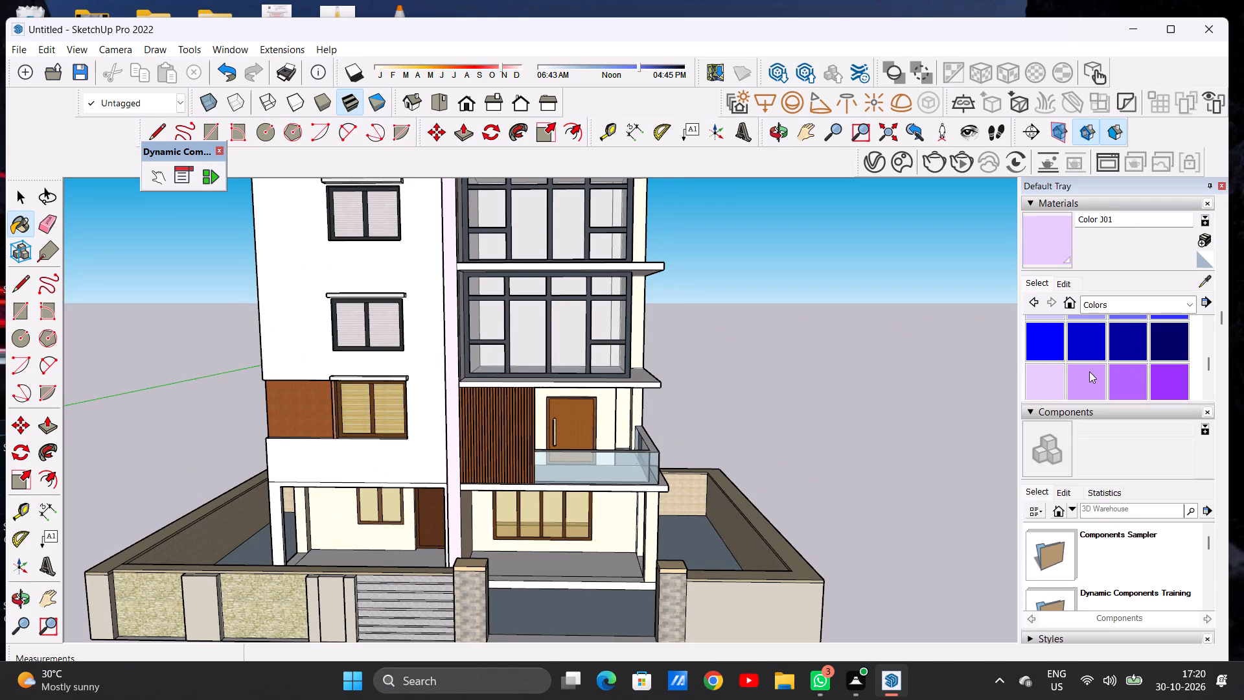
pyautogui.scroll(-1, 1089, 371)
pyautogui.click(1042, 378)
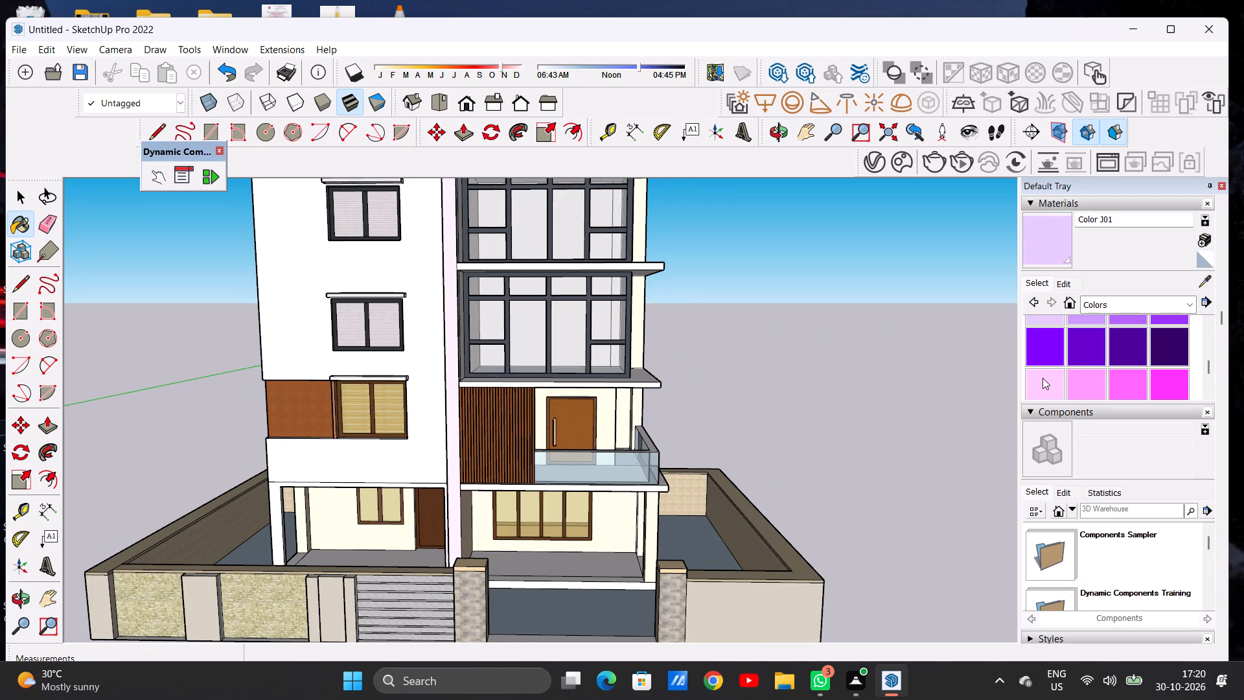
pyautogui.scroll(6, 444, 418)
pyautogui.click(466, 401)
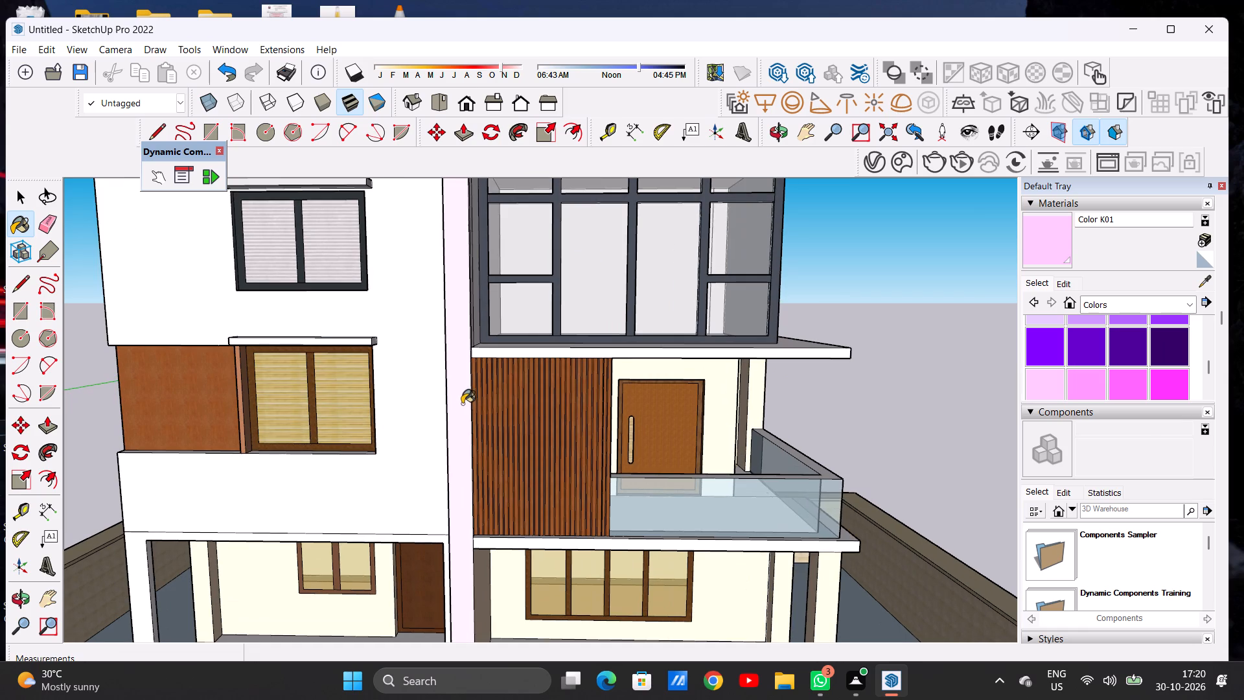
pyautogui.click(454, 389)
pyautogui.scroll(6, 455, 389)
pyautogui.moveTo(466, 403); pyautogui.dragTo(424, 396, button='middle')
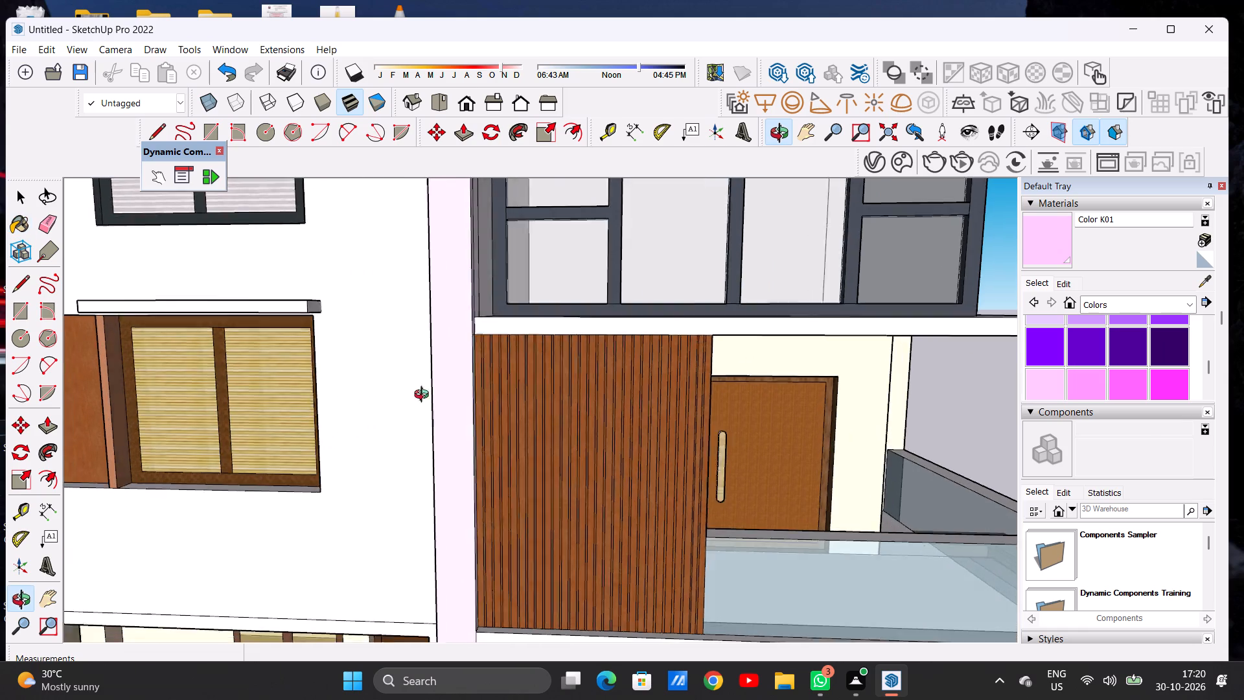
pyautogui.moveTo(424, 396); pyautogui.dragTo(723, 380, button='middle')
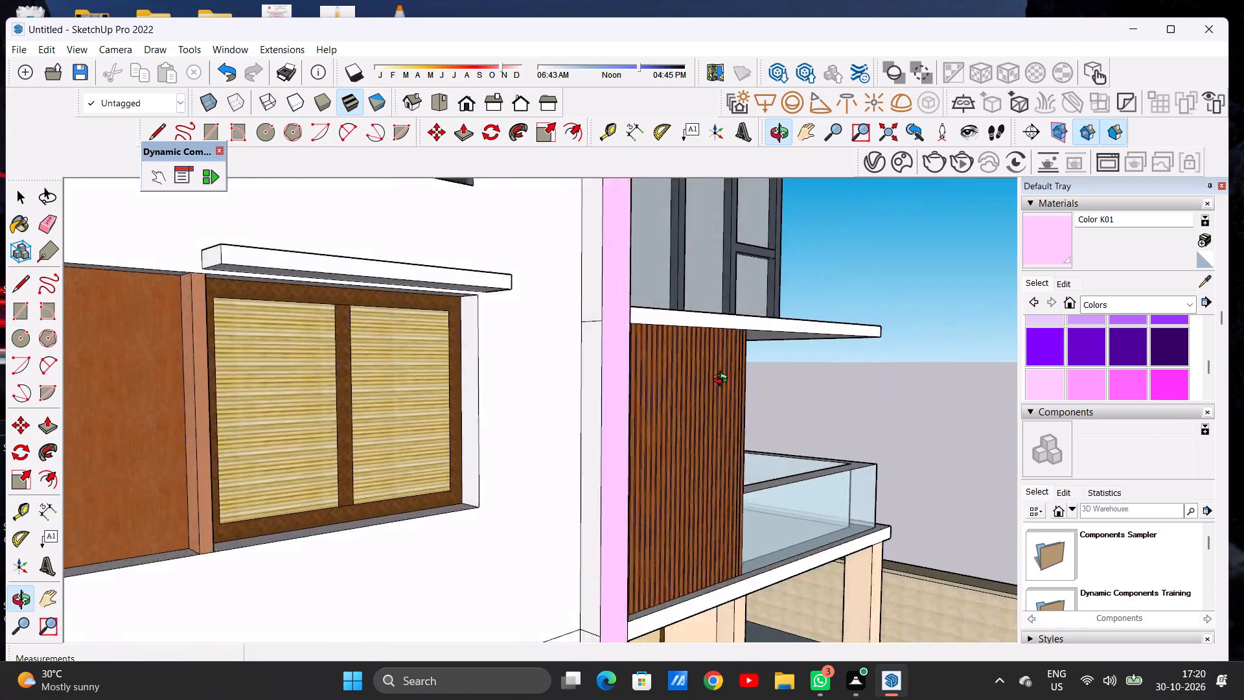
pyautogui.moveTo(723, 380); pyautogui.dragTo(482, 414, button='middle')
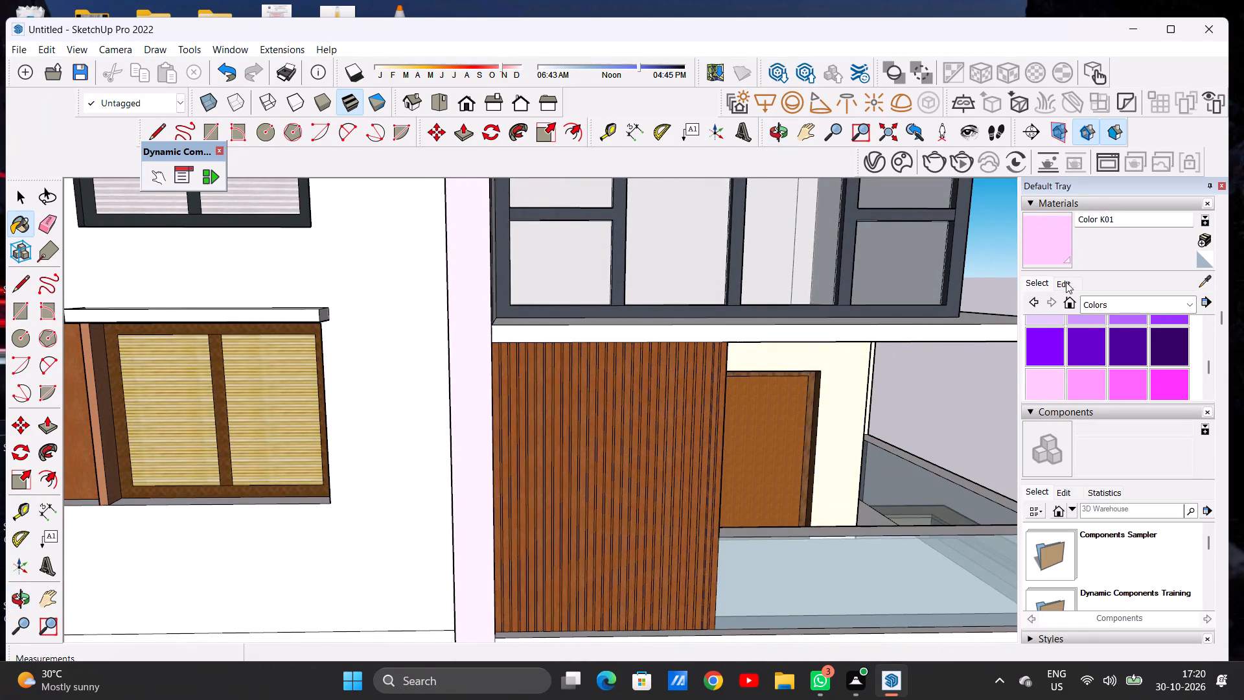
# Lower the brightness of Color K01 on the central pier to a dark plum and check it from both sides.
pyautogui.click(1067, 279)
pyautogui.click(1103, 353)
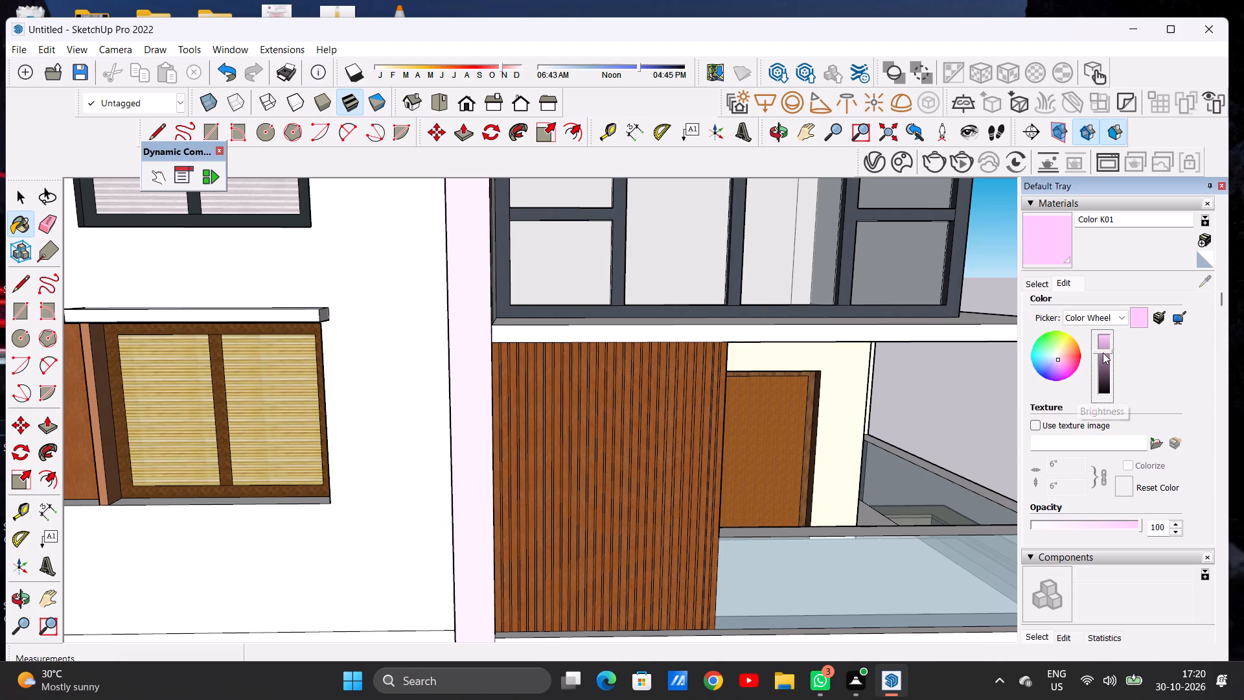
pyautogui.click(1105, 362)
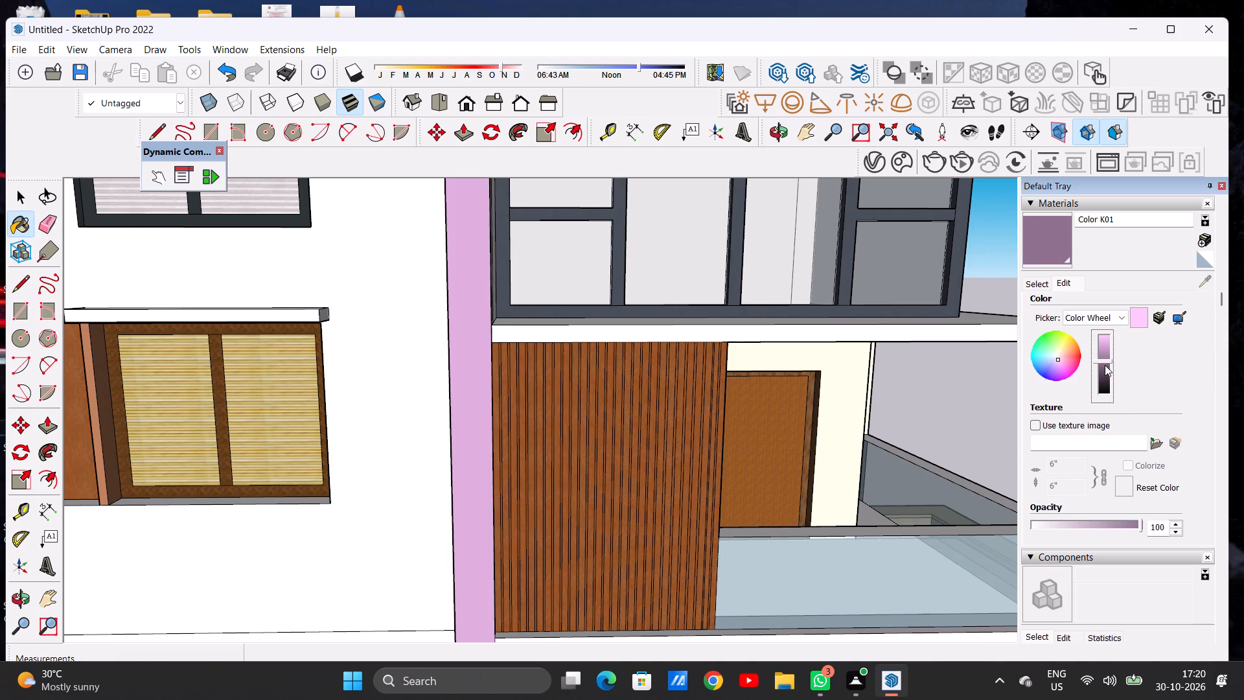
pyautogui.click(1103, 373)
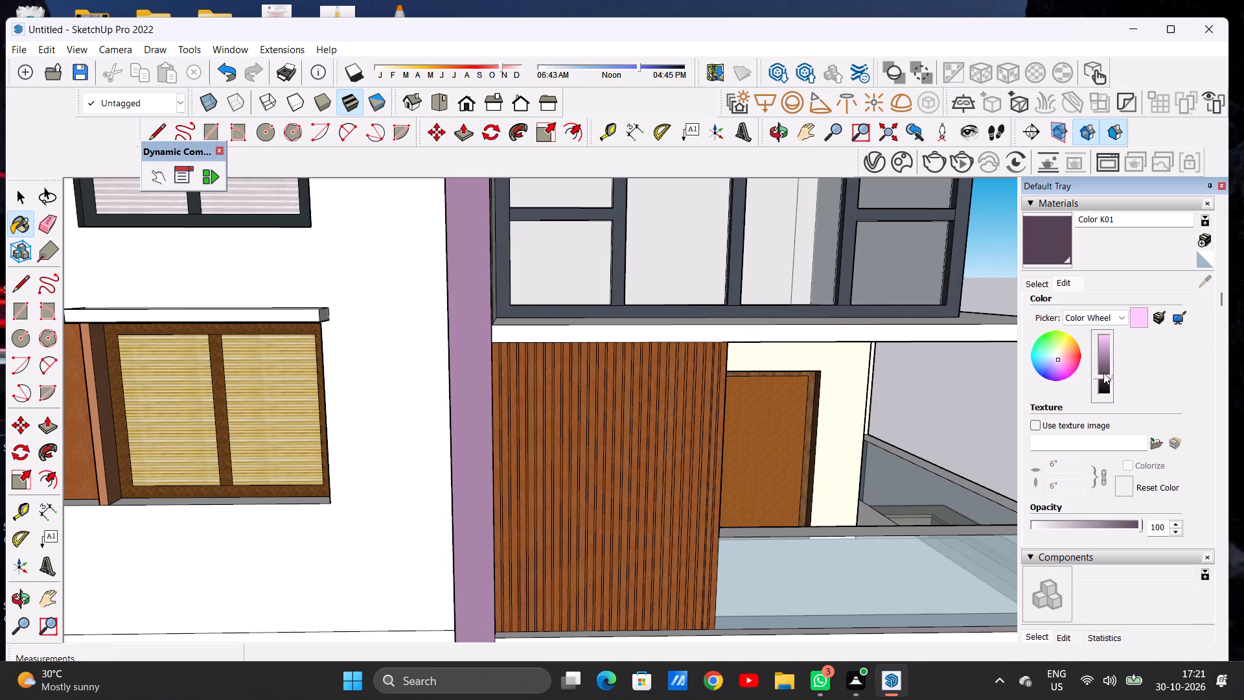
pyautogui.scroll(-16, 566, 446)
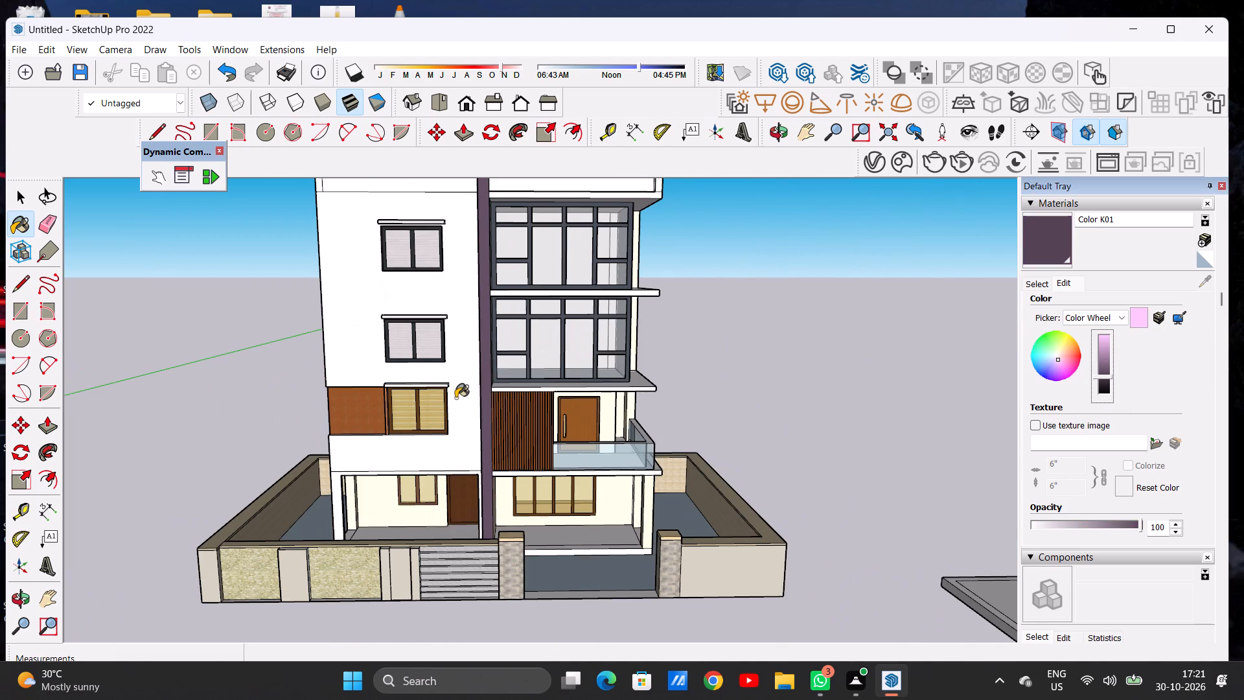
pyautogui.scroll(6, 505, 420)
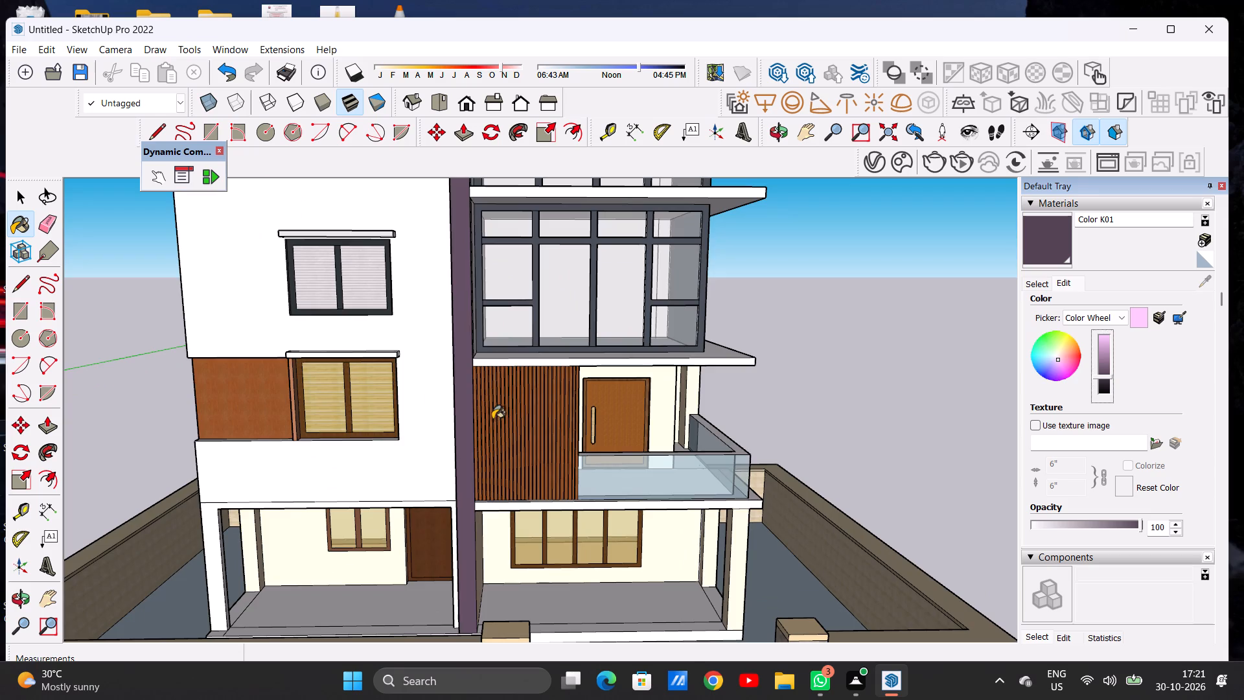
pyautogui.moveTo(492, 419); pyautogui.dragTo(684, 431, button='middle')
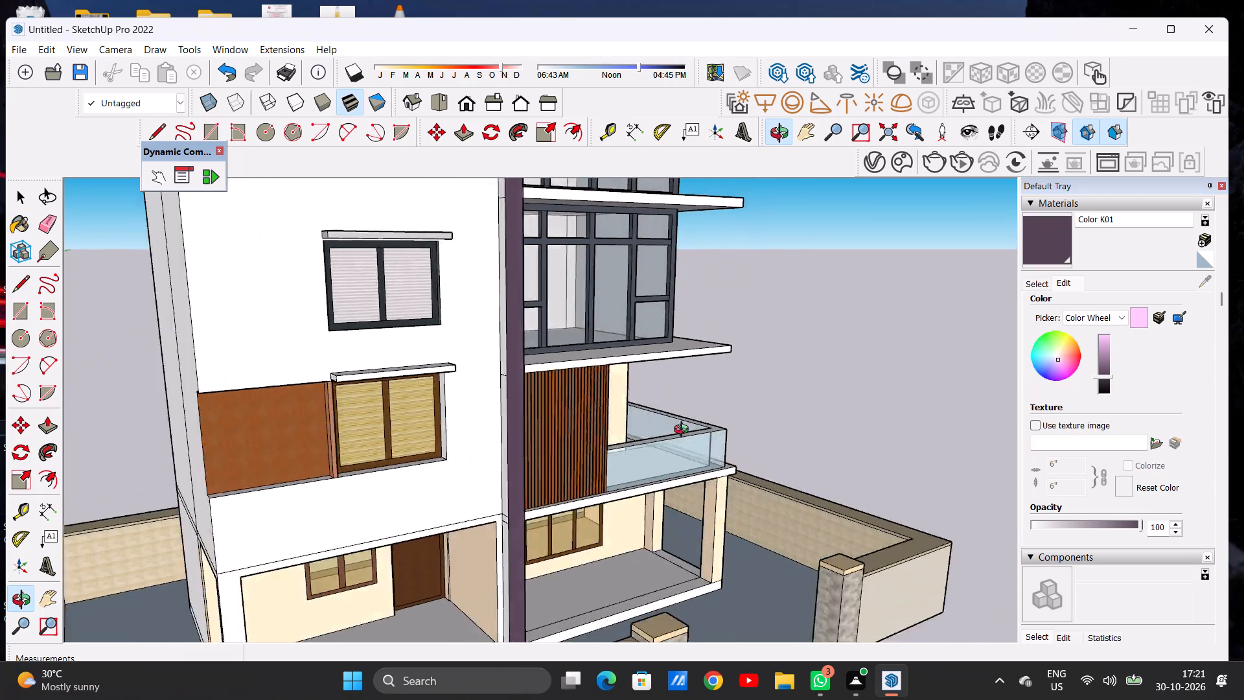
pyautogui.moveTo(684, 431); pyautogui.dragTo(310, 437, button='middle')
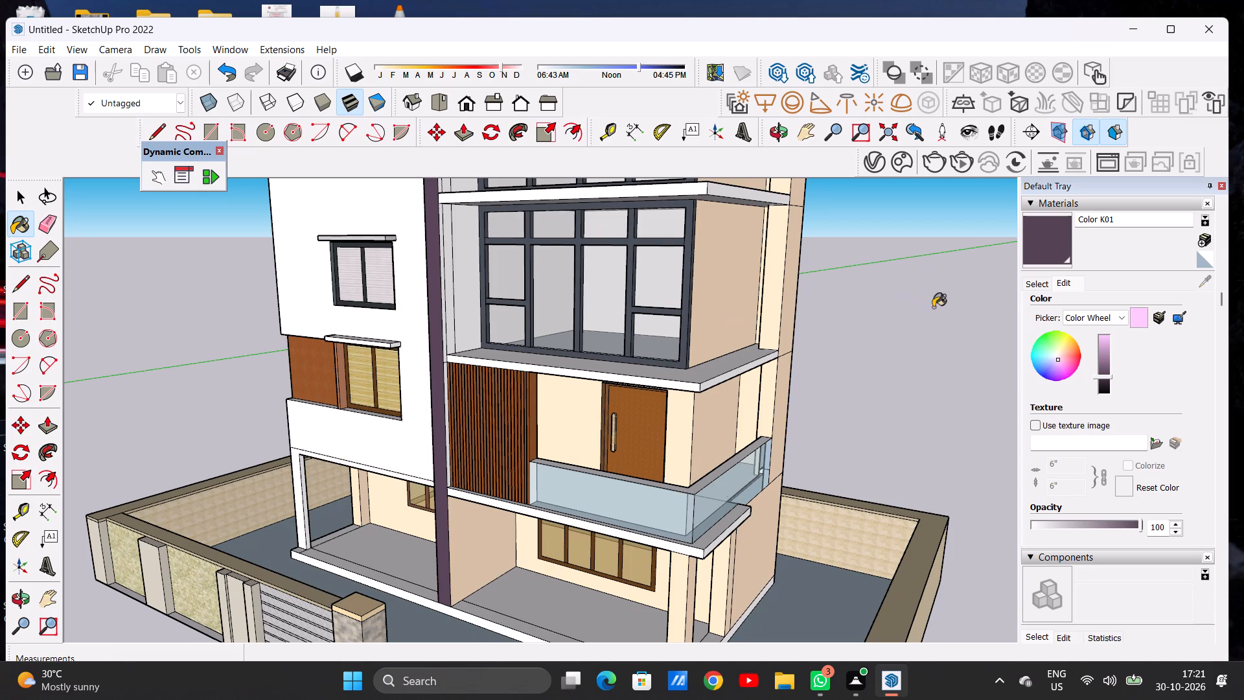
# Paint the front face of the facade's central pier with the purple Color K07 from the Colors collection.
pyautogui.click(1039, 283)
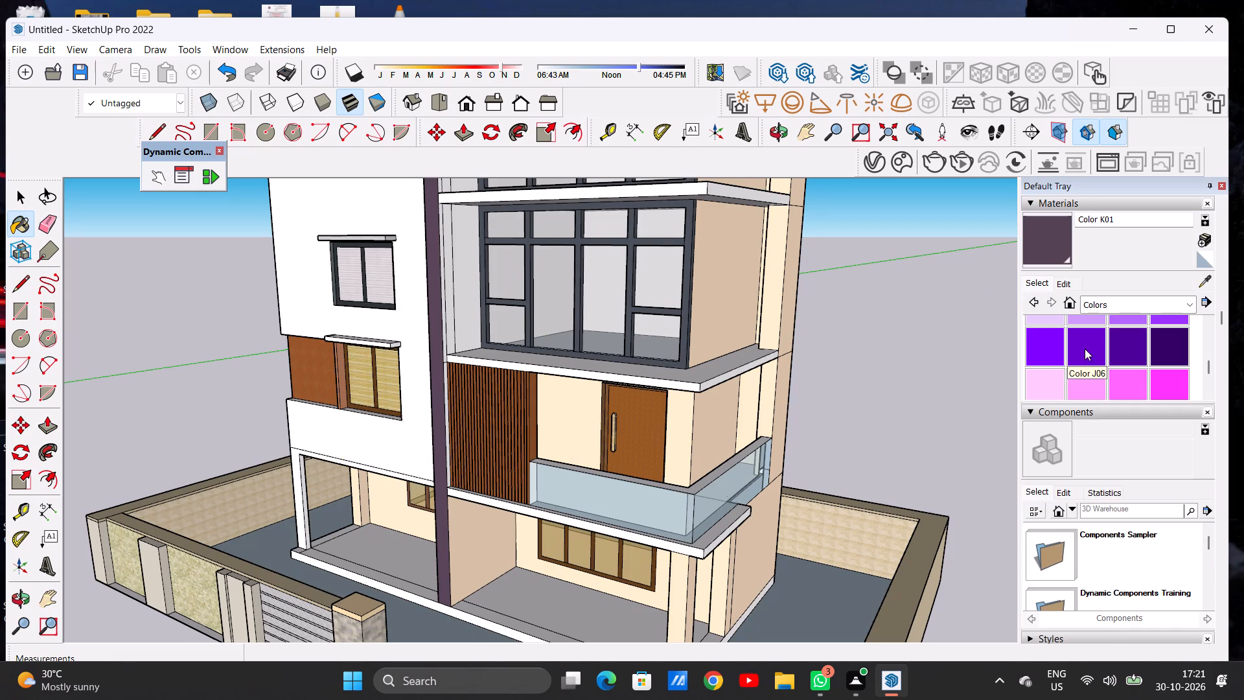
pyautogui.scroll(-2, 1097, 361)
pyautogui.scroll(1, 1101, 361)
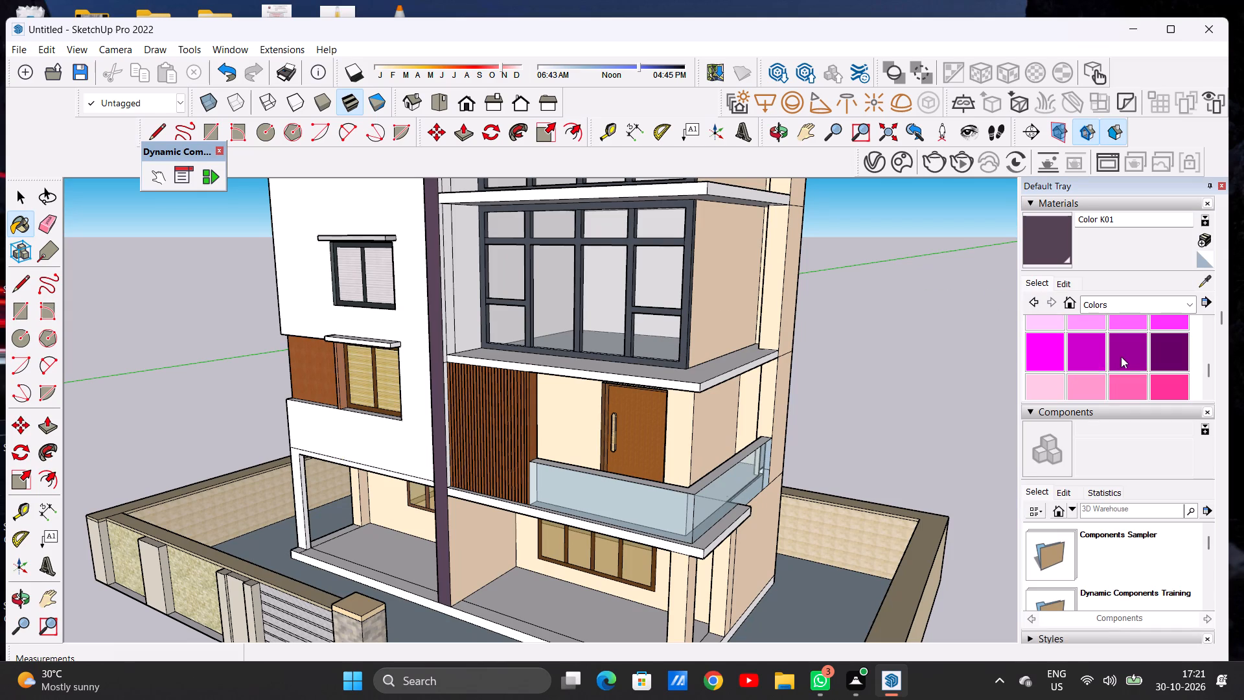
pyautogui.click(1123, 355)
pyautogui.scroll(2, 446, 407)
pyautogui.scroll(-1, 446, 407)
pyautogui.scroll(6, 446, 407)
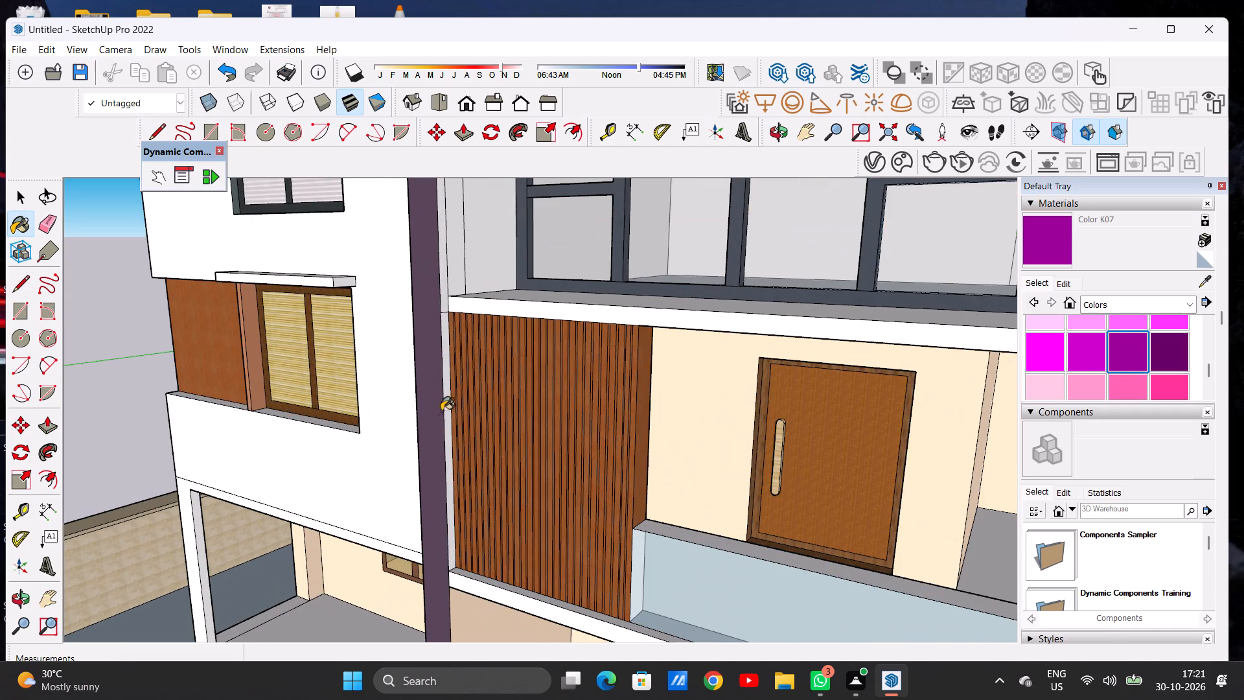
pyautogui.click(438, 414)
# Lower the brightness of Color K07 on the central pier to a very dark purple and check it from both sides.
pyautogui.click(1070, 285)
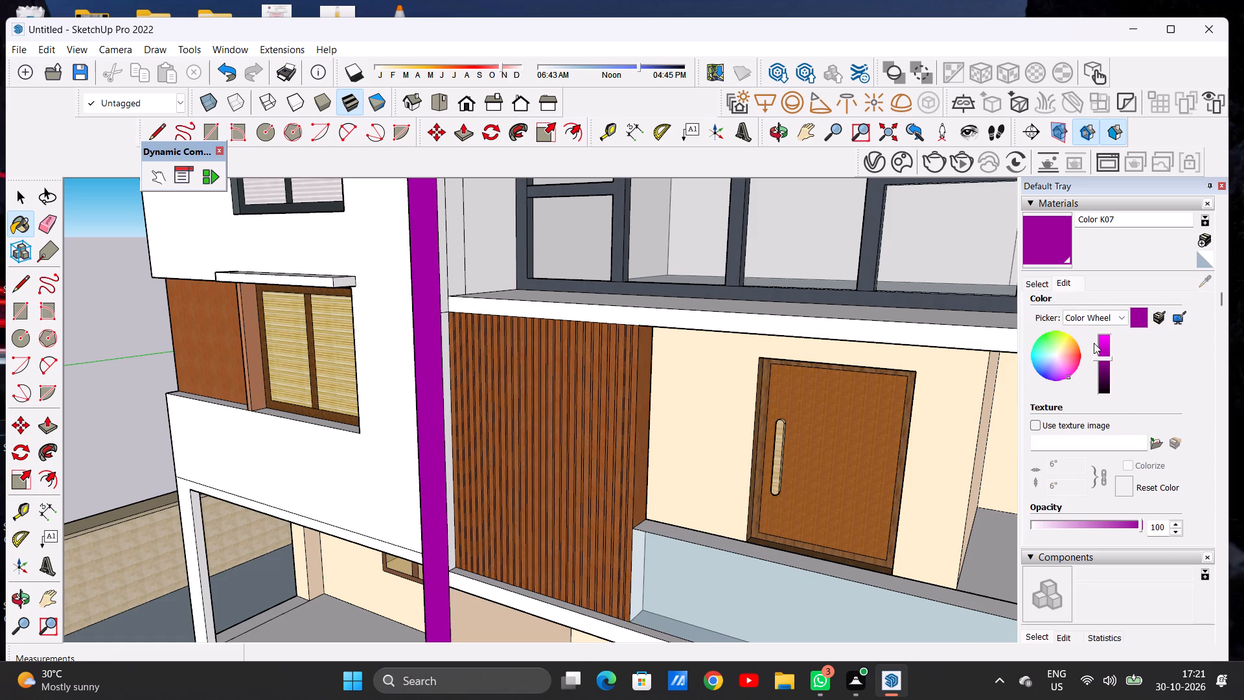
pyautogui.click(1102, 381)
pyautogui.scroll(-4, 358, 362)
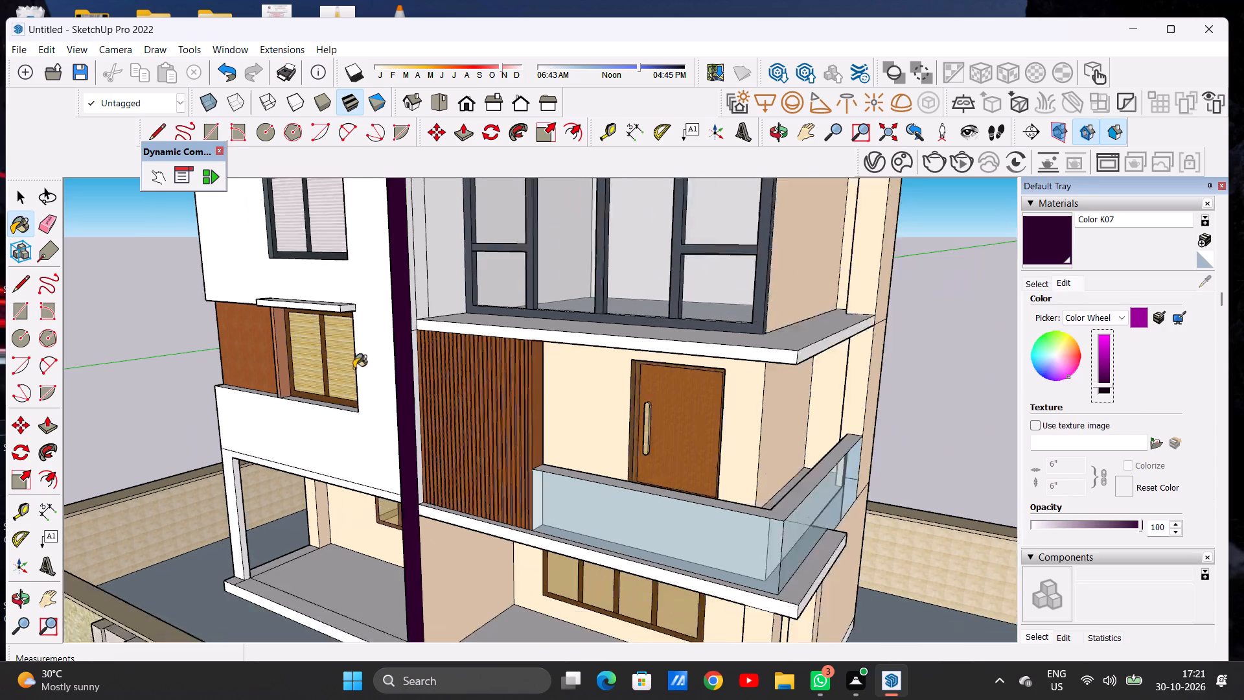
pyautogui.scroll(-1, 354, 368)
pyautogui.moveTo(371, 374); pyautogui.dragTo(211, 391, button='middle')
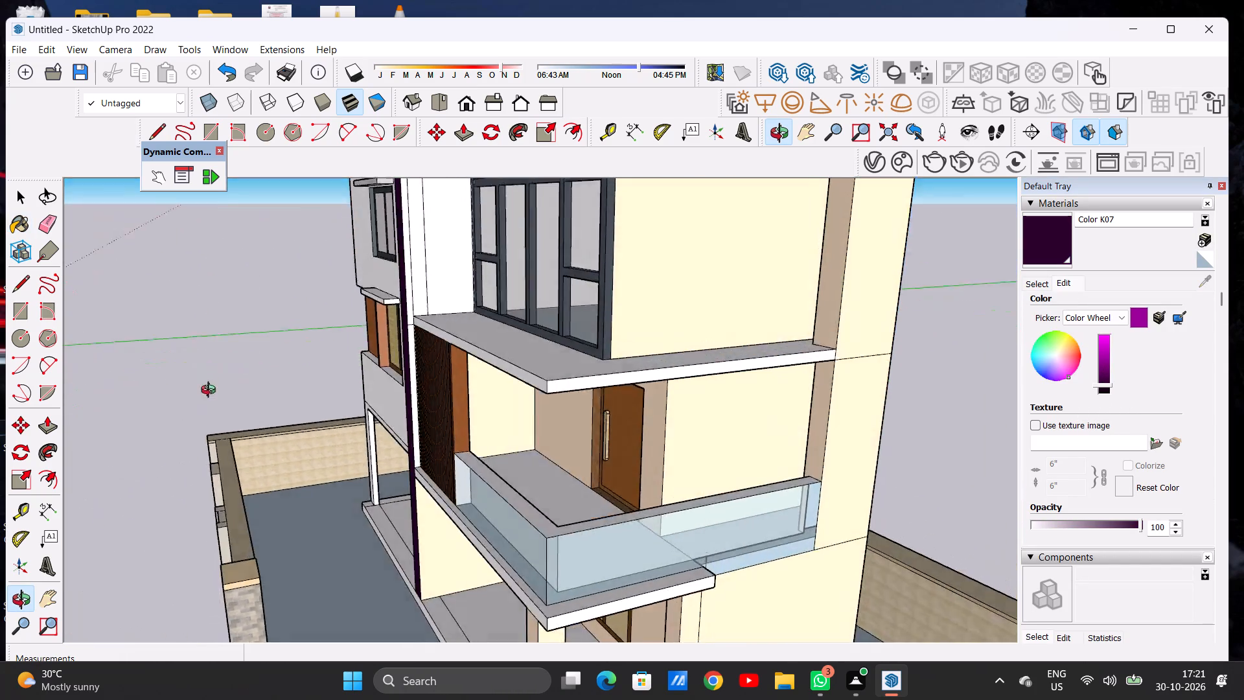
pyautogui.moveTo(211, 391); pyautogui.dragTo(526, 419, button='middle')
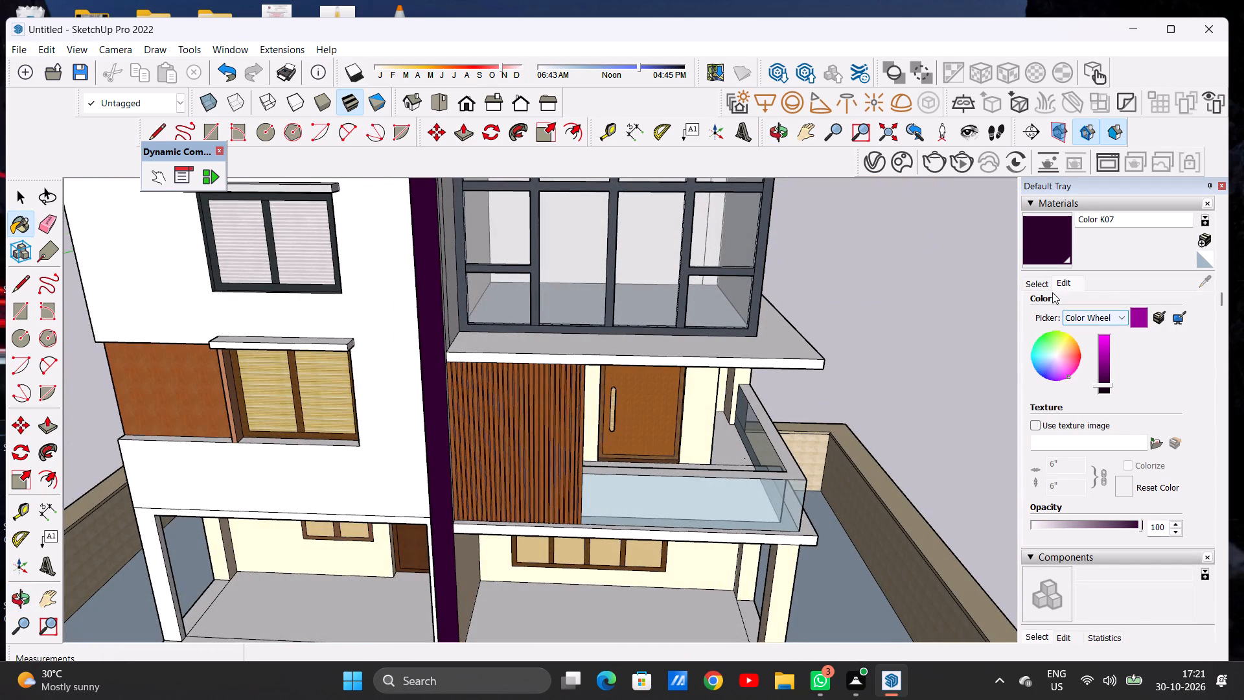
# Paint the front face of the central pier with the grey Color M03 from the Colors collection.
pyautogui.click(1039, 288)
pyautogui.click(1085, 305)
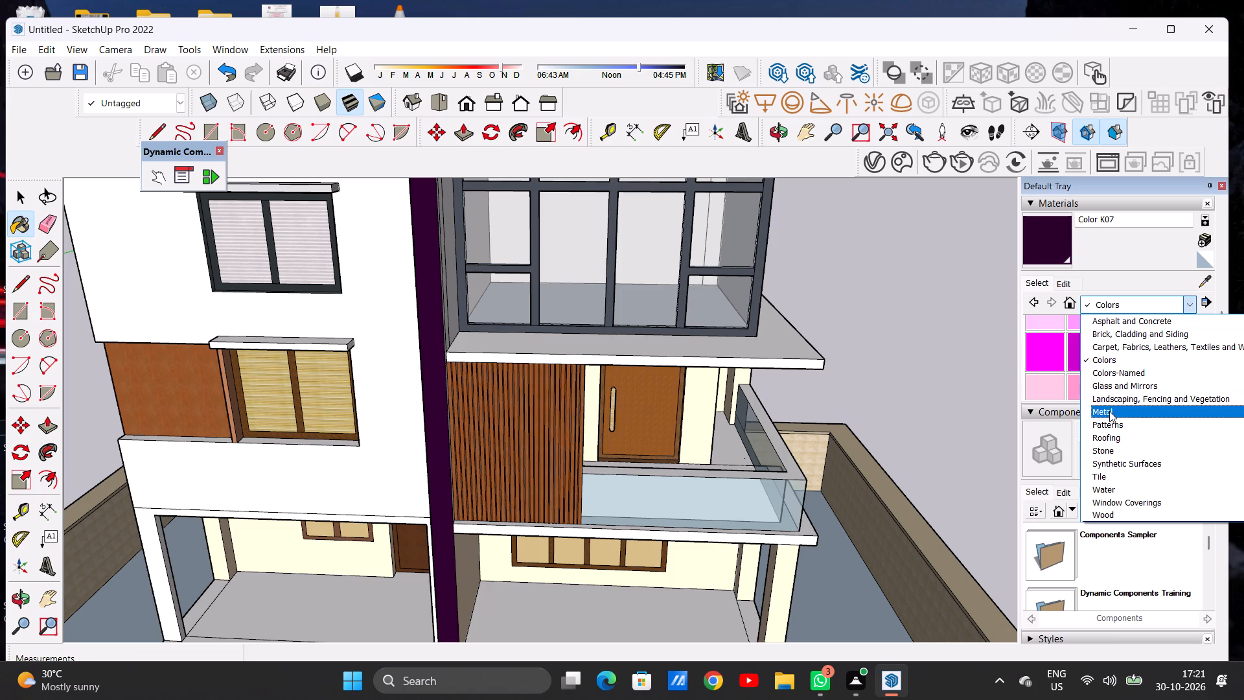
pyautogui.click(1100, 478)
pyautogui.click(1095, 301)
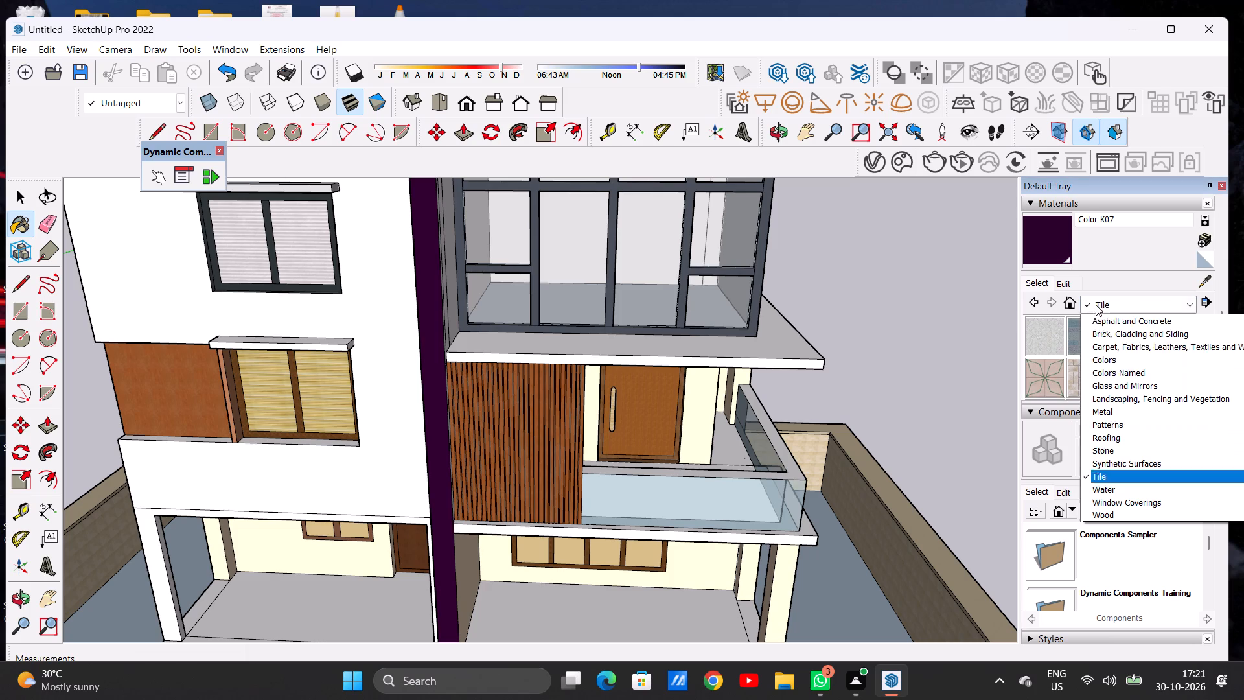
pyautogui.click(1108, 358)
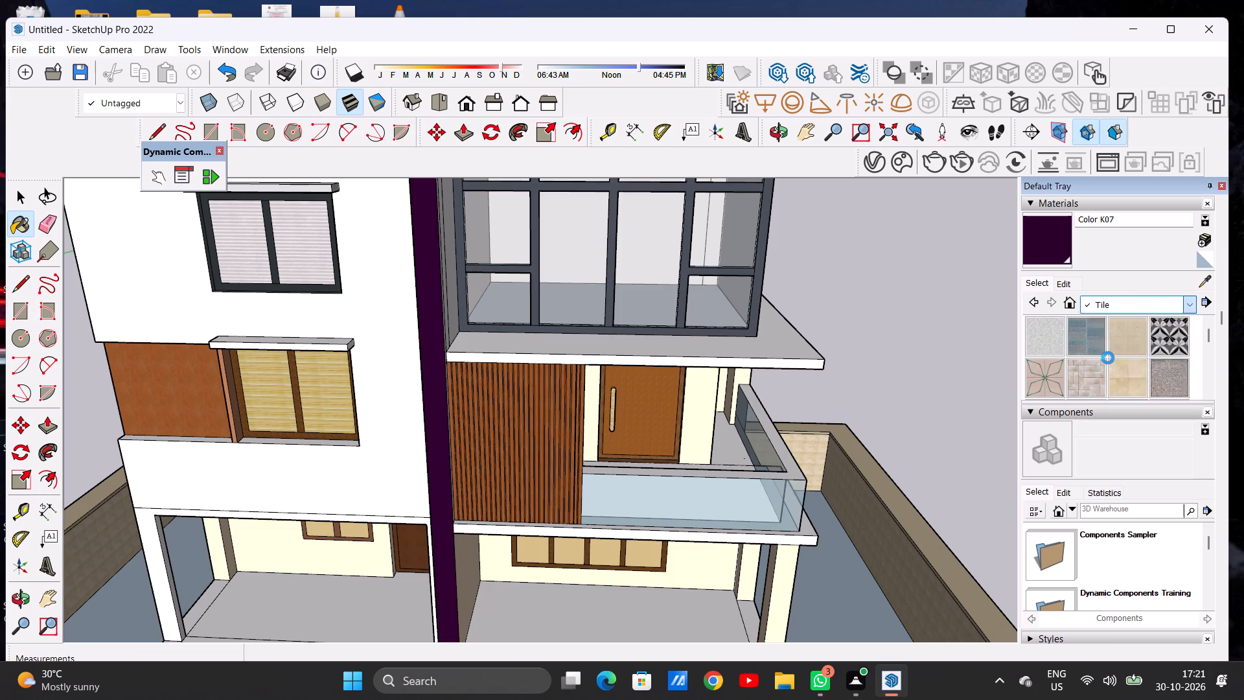
pyautogui.scroll(-6, 1107, 356)
pyautogui.scroll(1, 1111, 356)
pyautogui.scroll(-3, 1111, 356)
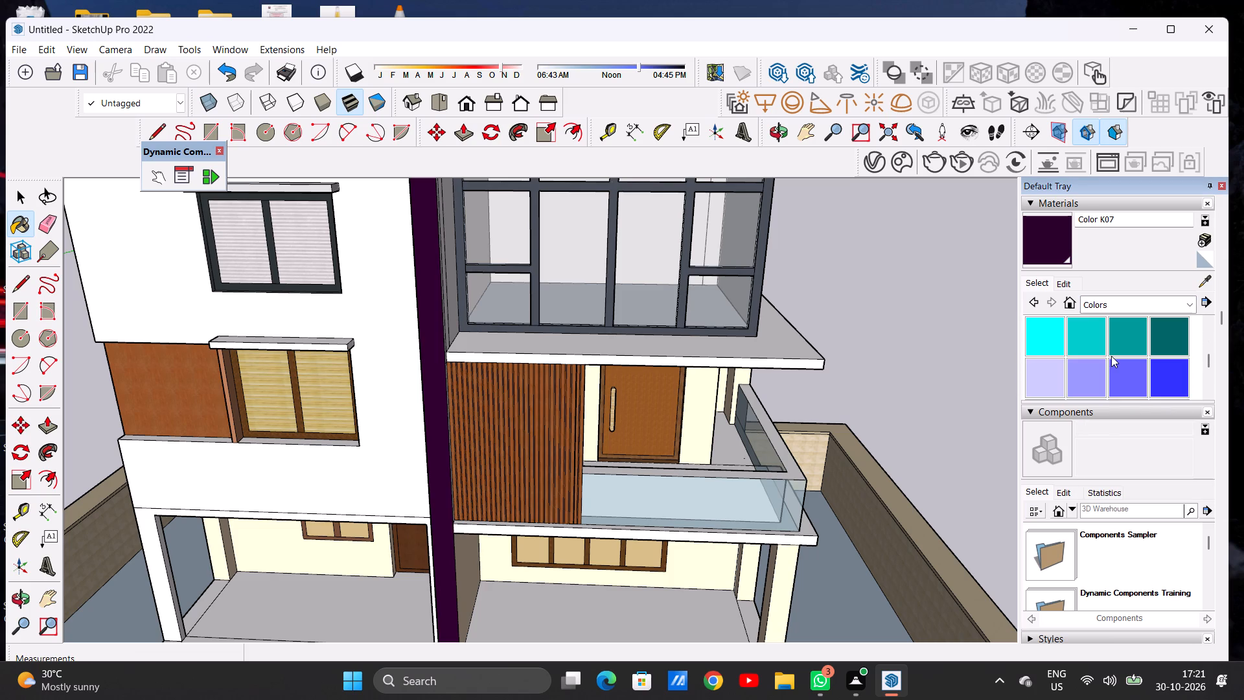
pyautogui.scroll(-4, 1113, 359)
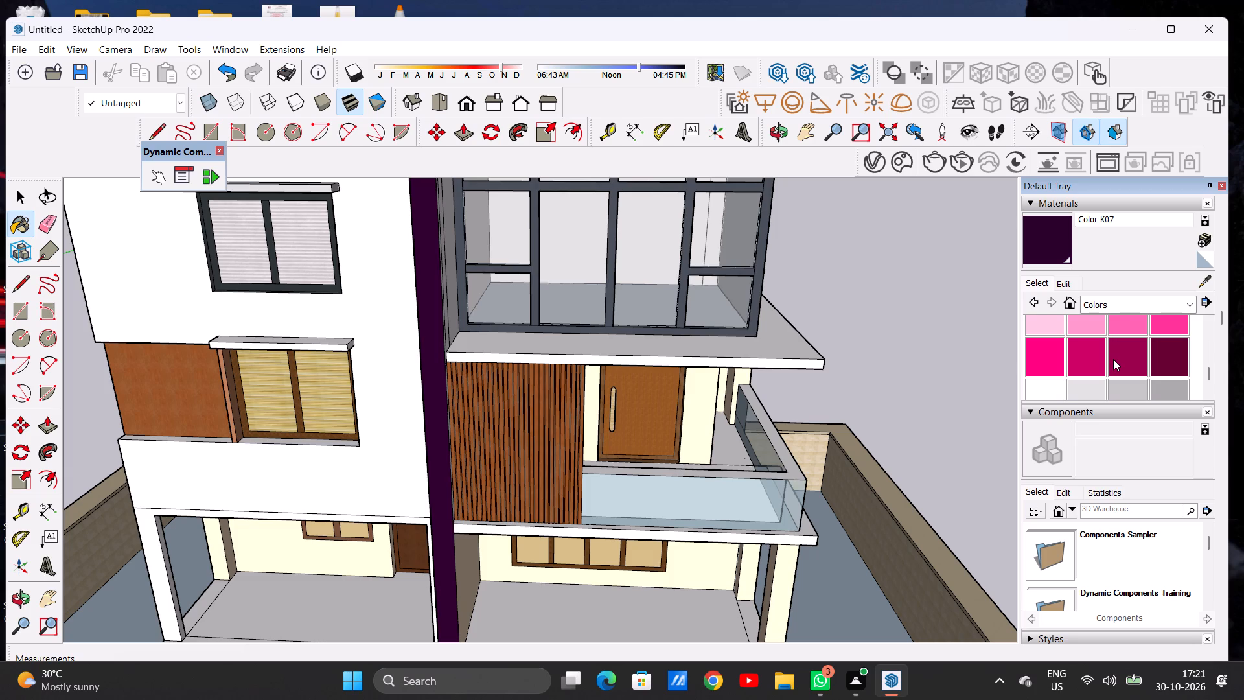
pyautogui.scroll(-2, 1113, 359)
pyautogui.scroll(1, 1113, 359)
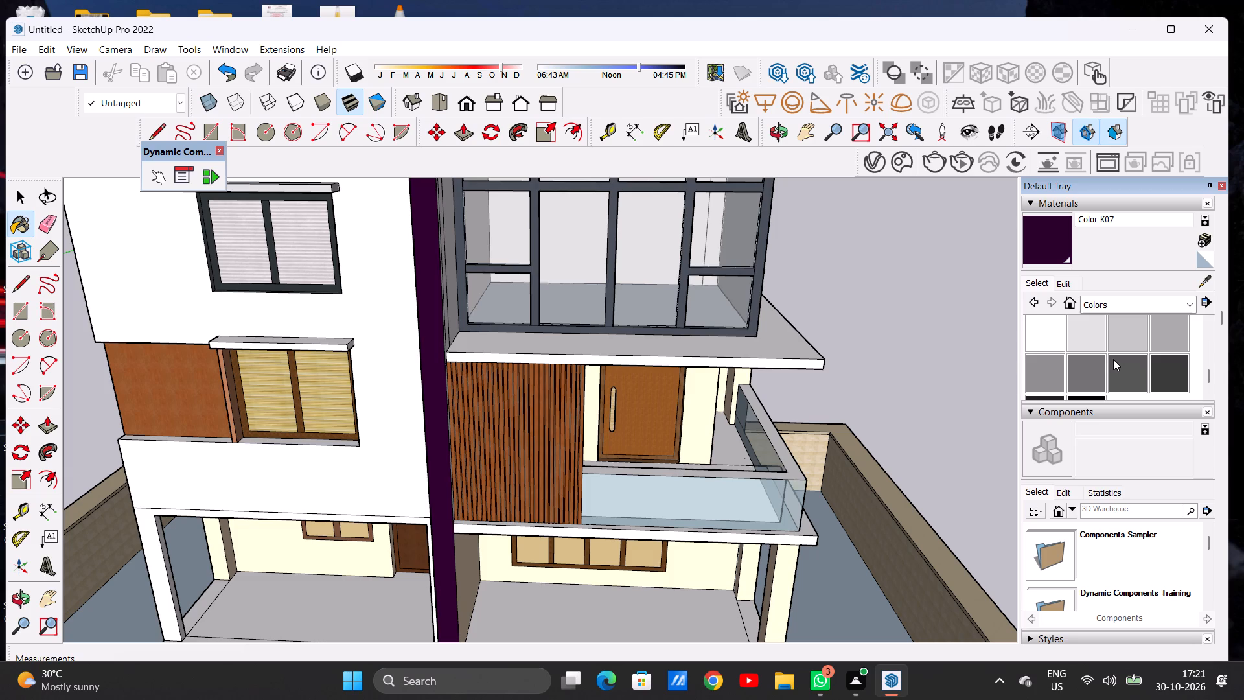
pyautogui.click(1168, 330)
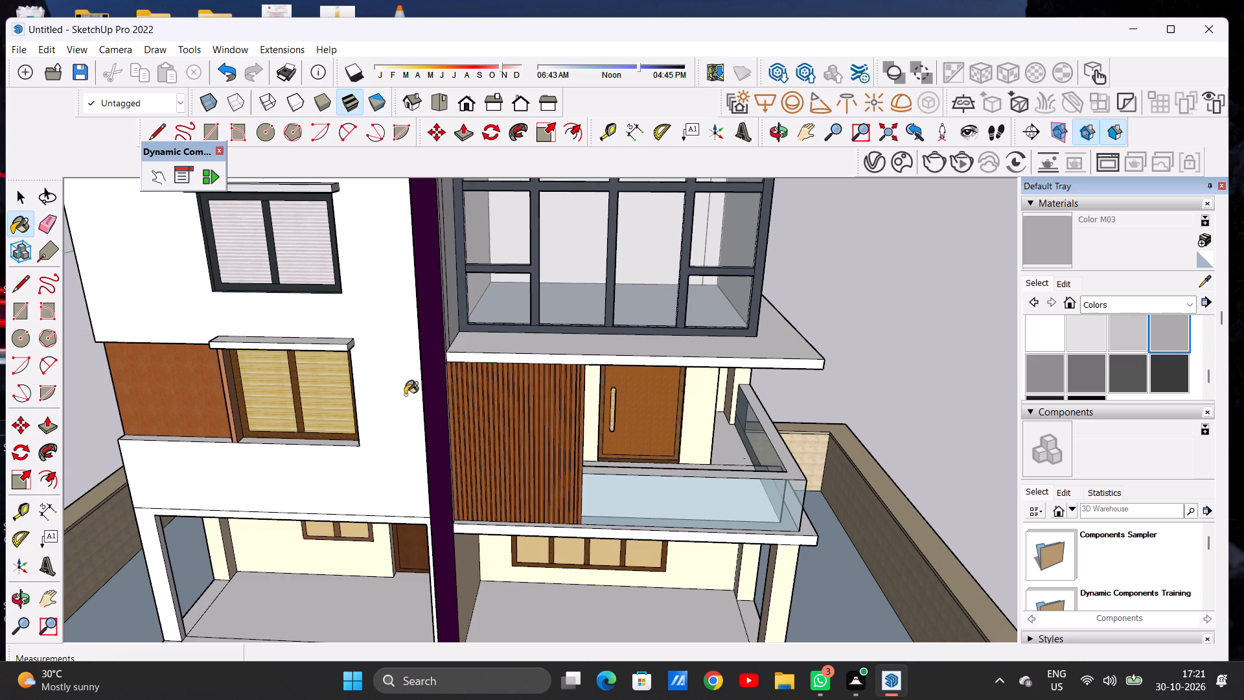
pyautogui.scroll(5, 463, 409)
pyautogui.click(422, 406)
# Examine the grey central pier against the white walls, window frames and slatted cladding from the front and both sides.
pyautogui.scroll(-2, 461, 404)
pyautogui.scroll(1, 466, 406)
pyautogui.scroll(-4, 470, 406)
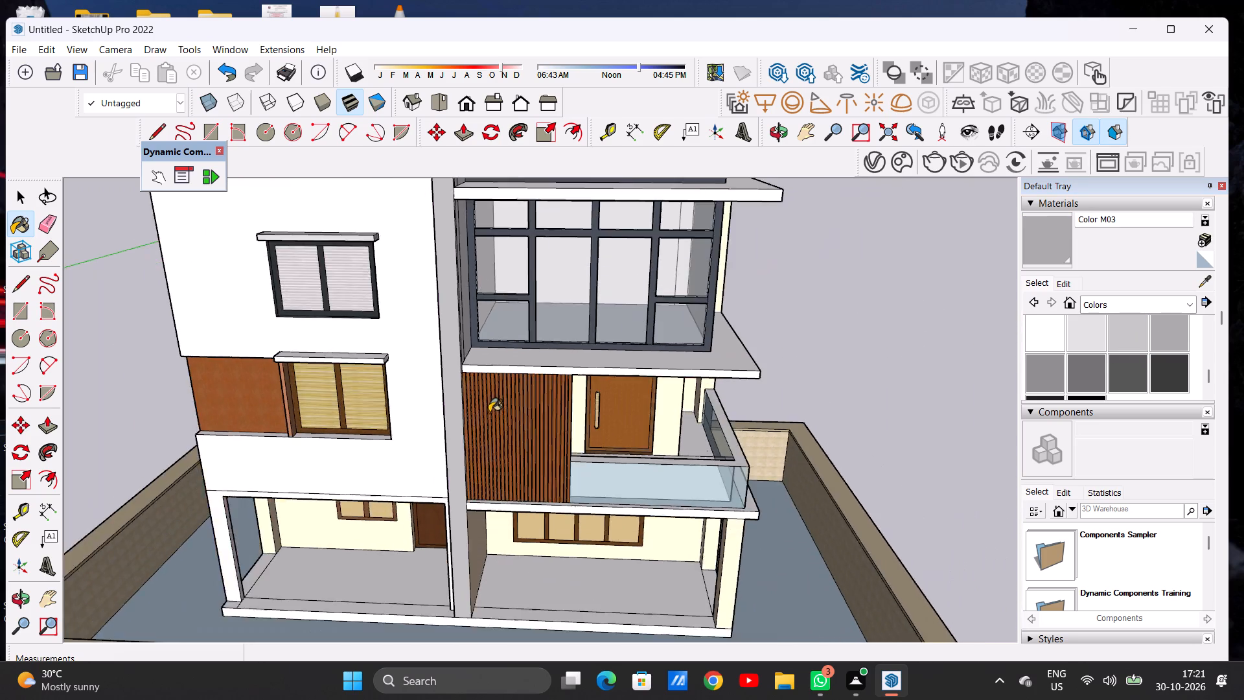
pyautogui.scroll(-8, 489, 412)
pyautogui.scroll(-5, 284, 339)
pyautogui.moveTo(358, 391); pyautogui.dragTo(378, 349, button='middle')
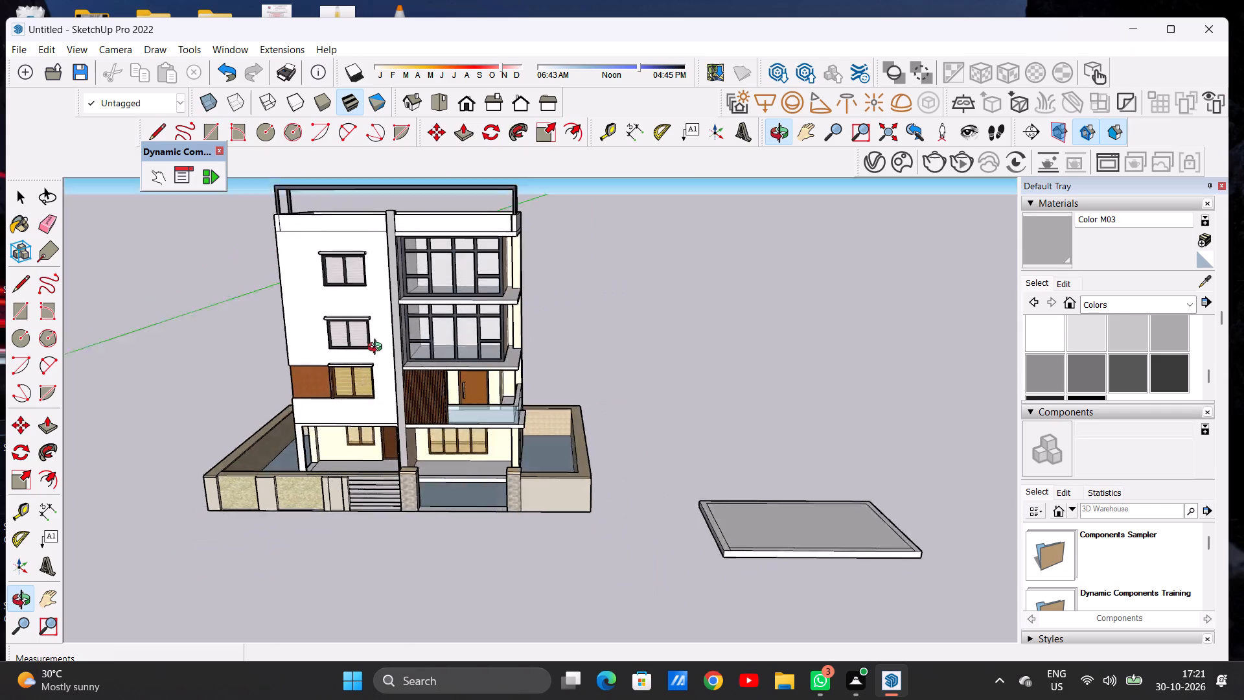
pyautogui.moveTo(378, 349); pyautogui.dragTo(373, 327, button='middle')
pyautogui.scroll(-8, 504, 391)
pyautogui.scroll(4, 489, 391)
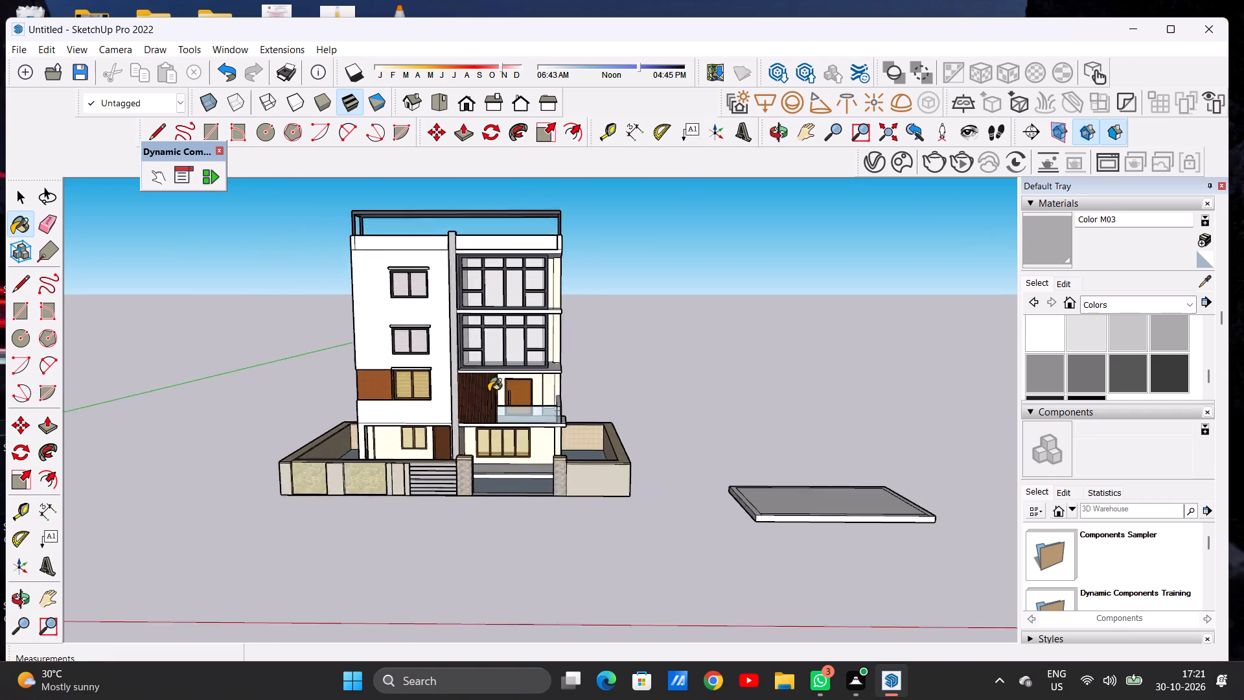
pyautogui.scroll(7, 489, 391)
pyautogui.moveTo(447, 371); pyautogui.dragTo(210, 379, button='middle')
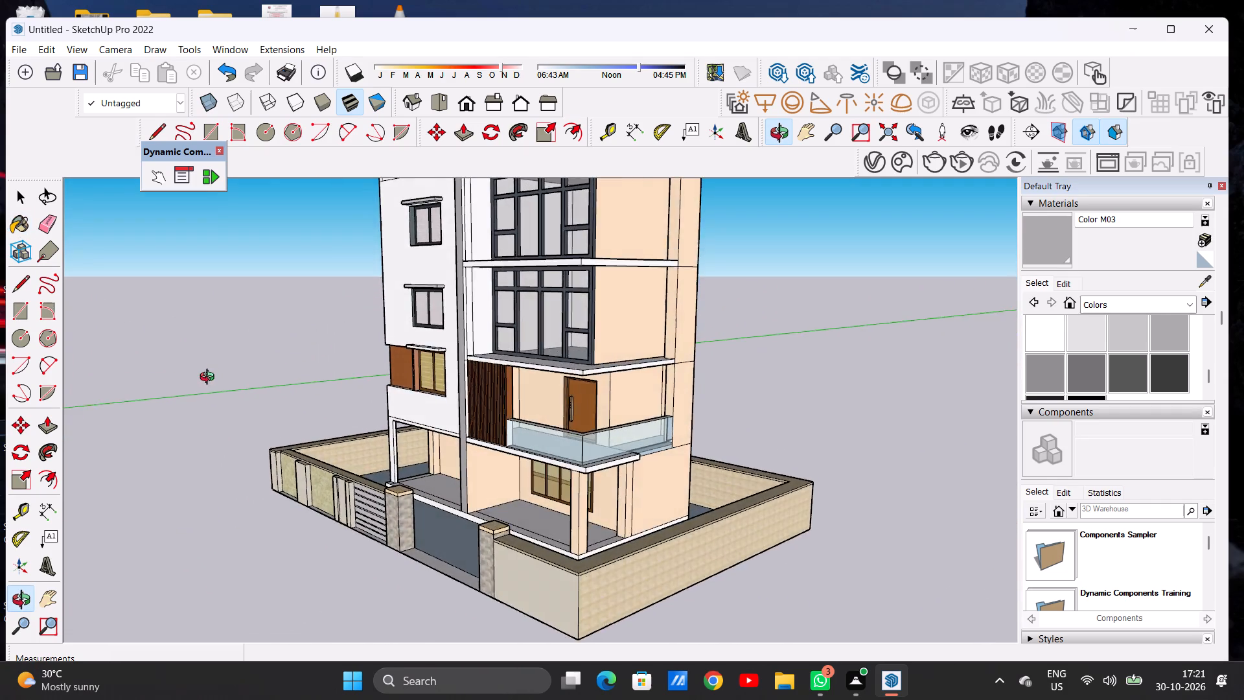
pyautogui.moveTo(210, 379); pyautogui.dragTo(766, 356, button='middle')
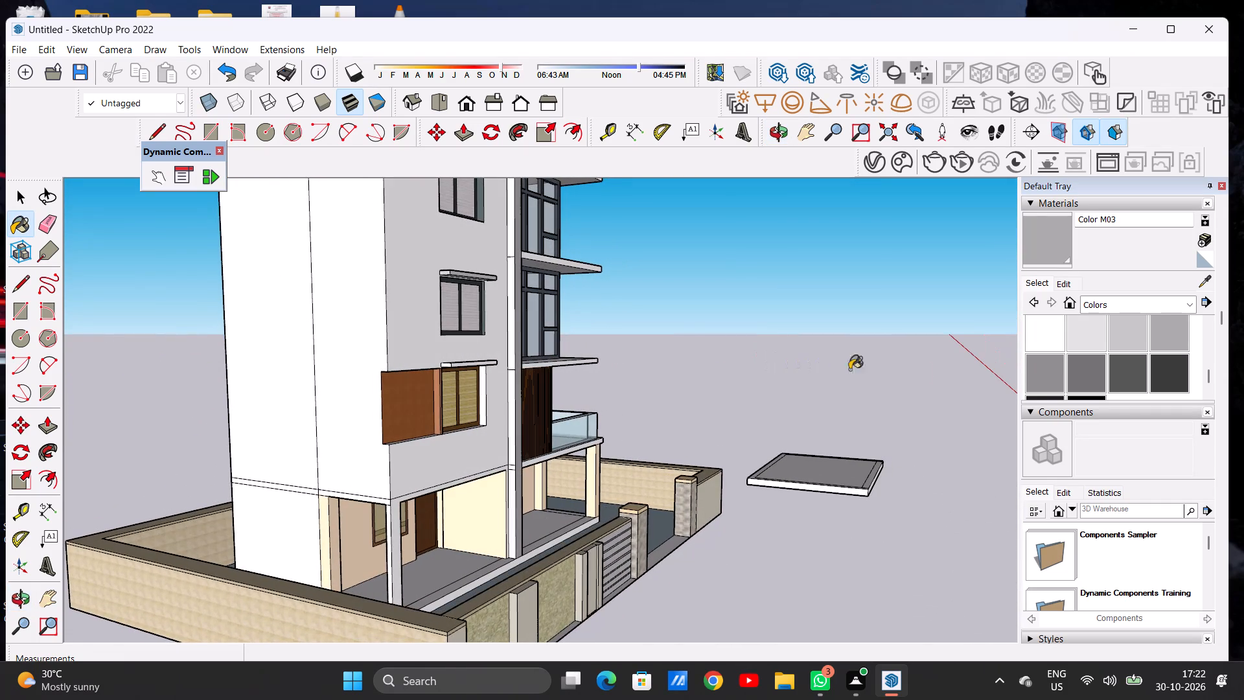
# Paint the pier's side face towards the white wing, at slatted-cladding level, with Color M03 and check the whole facade.
pyautogui.scroll(3, 527, 415)
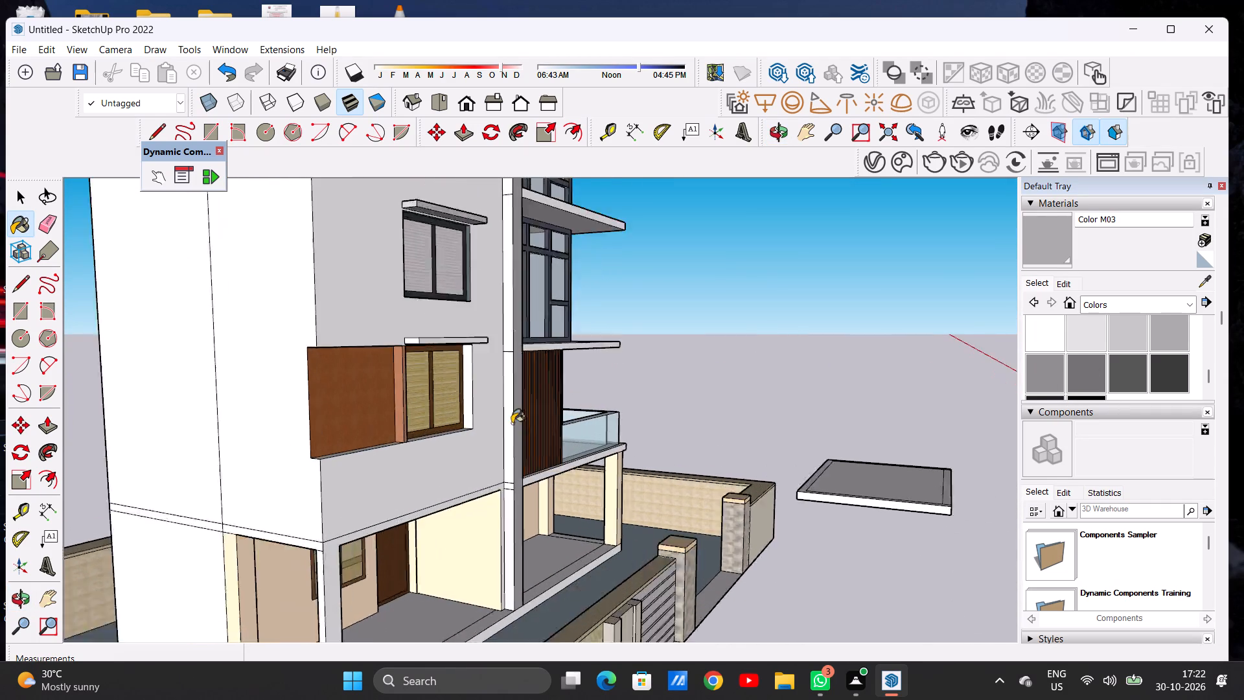
pyautogui.scroll(2, 512, 423)
pyautogui.scroll(-1, 511, 426)
pyautogui.scroll(7, 510, 428)
pyautogui.click(513, 392)
pyautogui.scroll(-8, 513, 404)
pyautogui.moveTo(520, 410); pyautogui.dragTo(469, 410, button='middle')
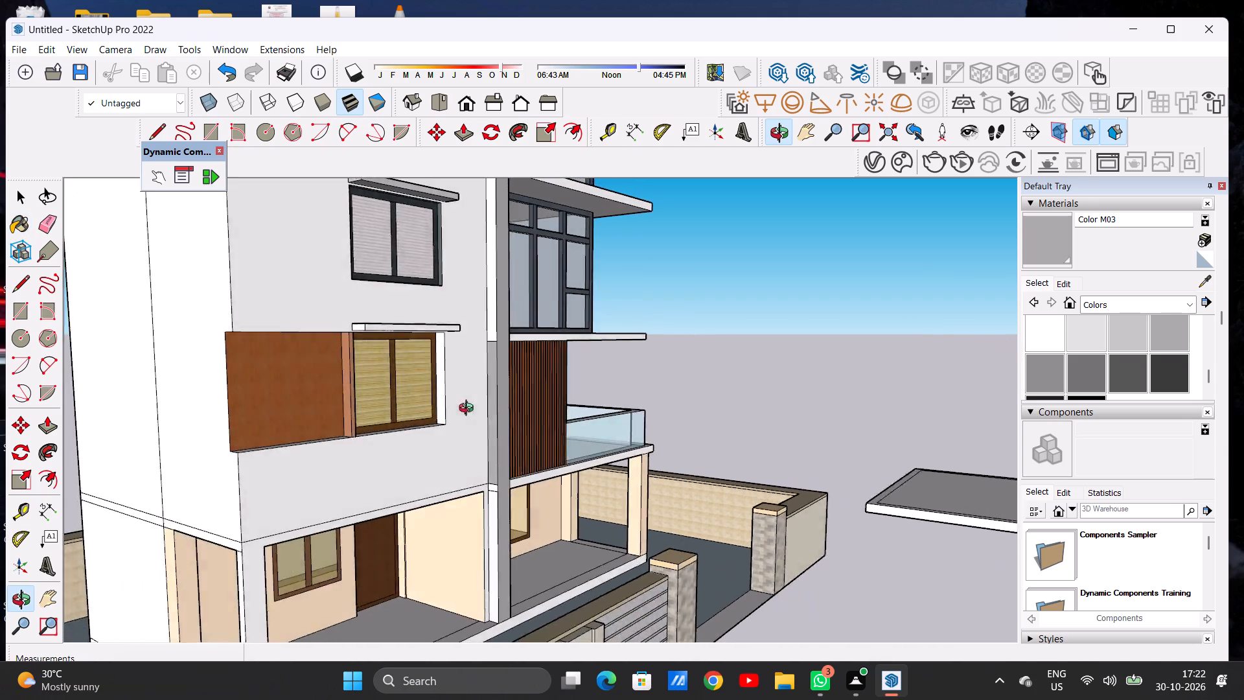
pyautogui.moveTo(469, 410); pyautogui.dragTo(288, 421, button='middle')
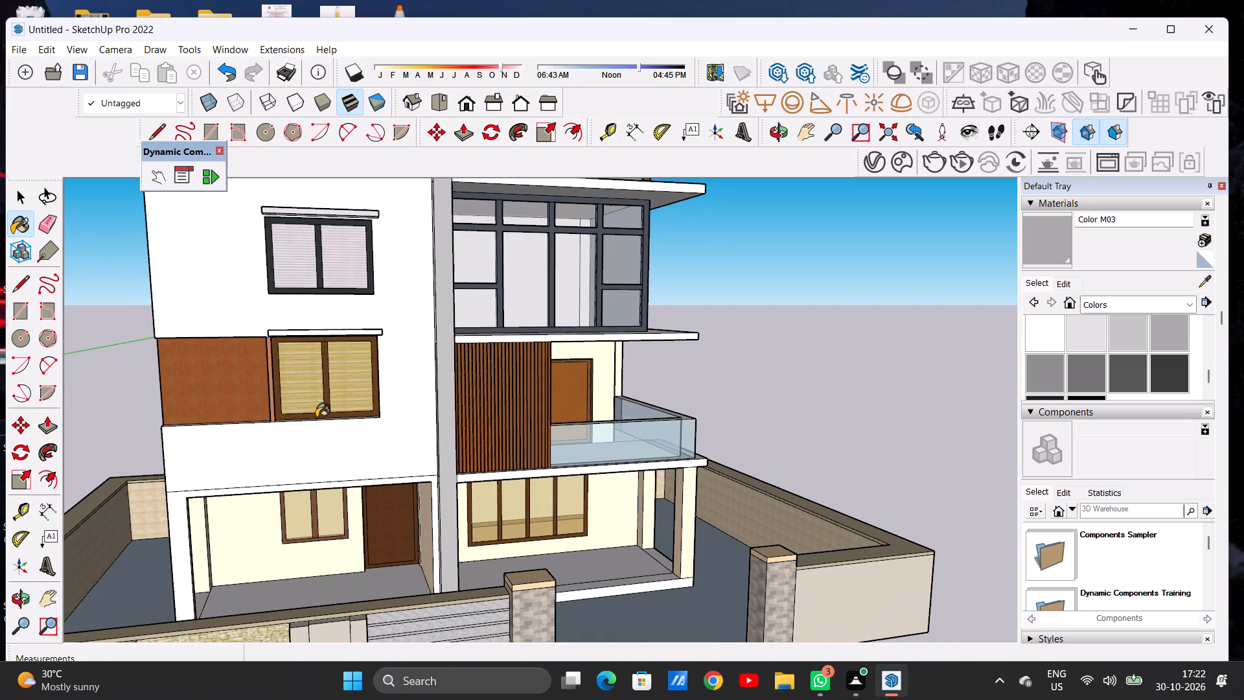
pyautogui.scroll(-5, 395, 432)
pyautogui.moveTo(492, 441); pyautogui.dragTo(419, 439, button='middle')
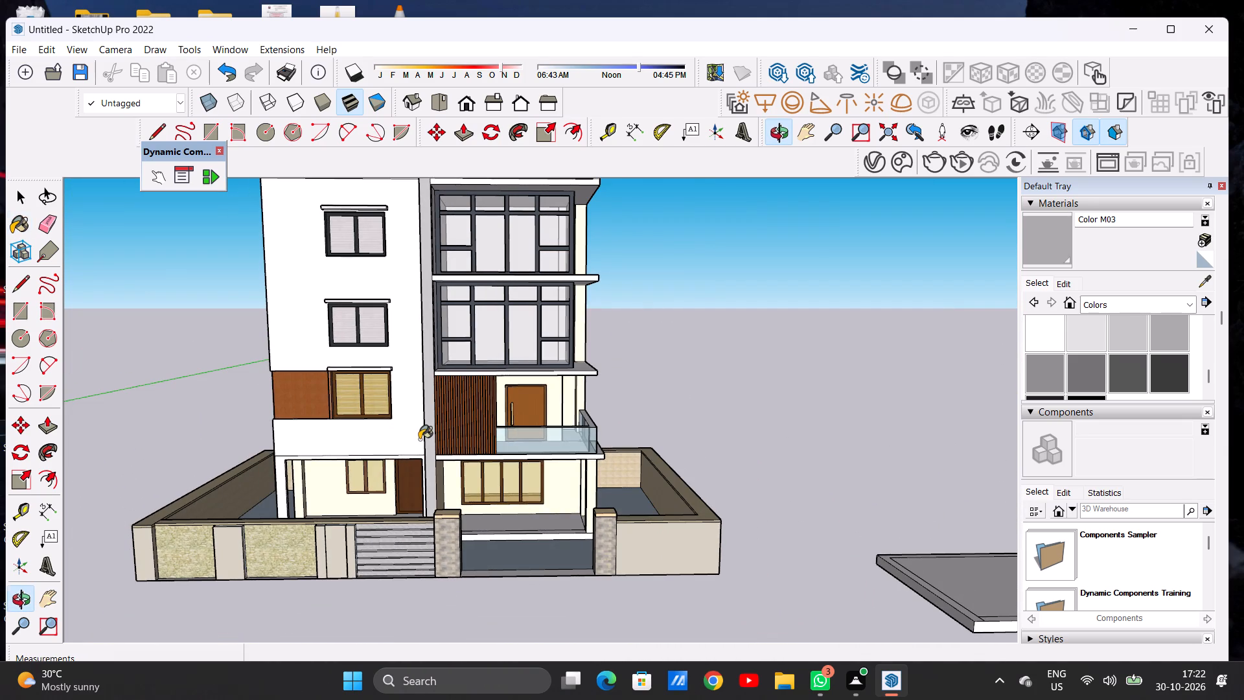
pyautogui.scroll(-2, 419, 439)
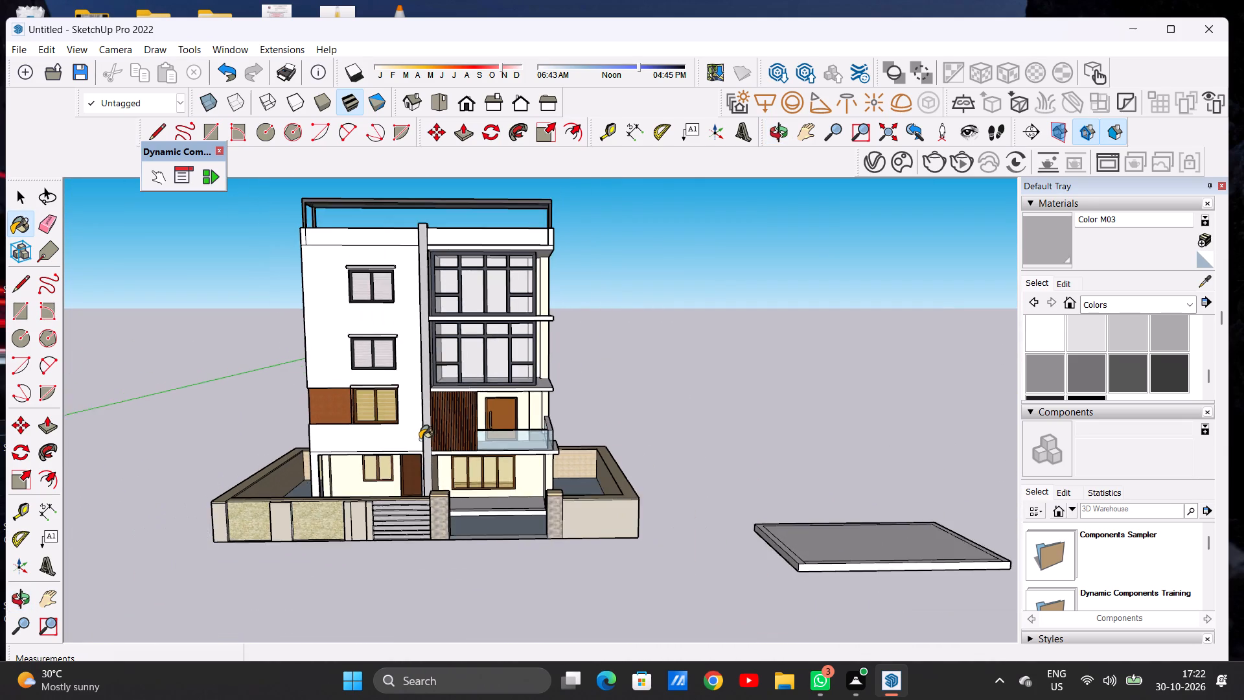
pyautogui.scroll(-2, 420, 439)
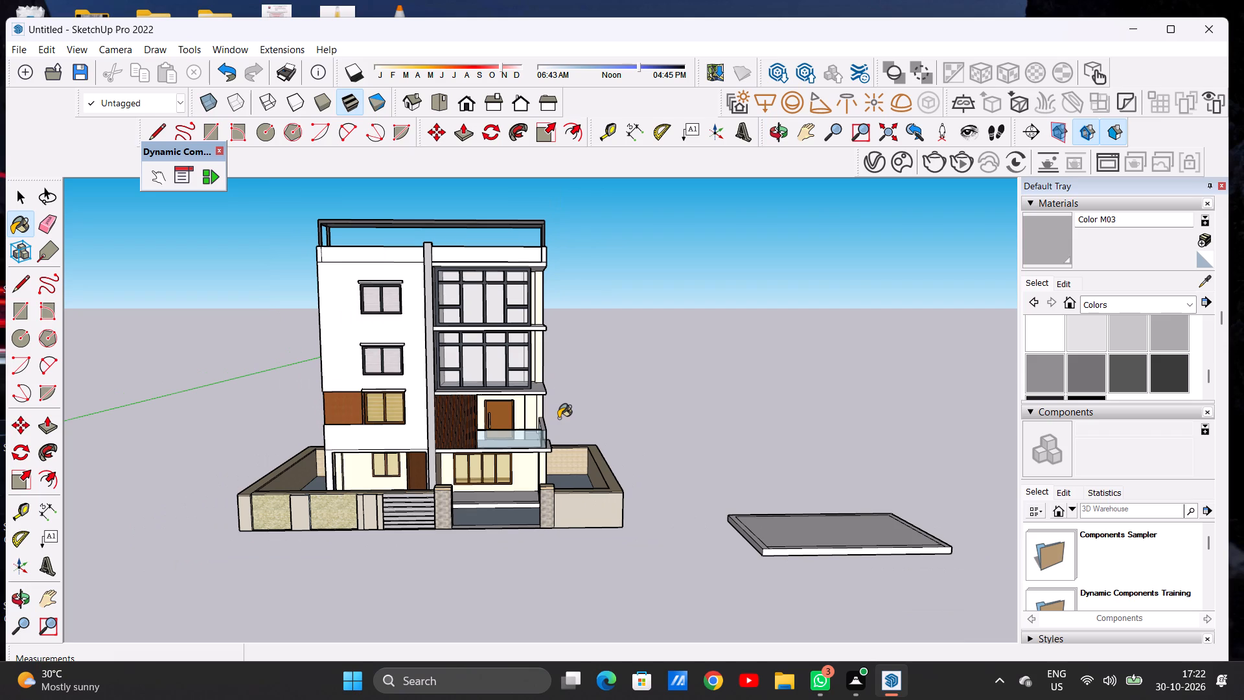
# Paint the two upper segments of the pier's side face towards the white wing with grey Color M03.
pyautogui.scroll(11, 493, 362)
pyautogui.moveTo(395, 331); pyautogui.dragTo(658, 353, button='middle')
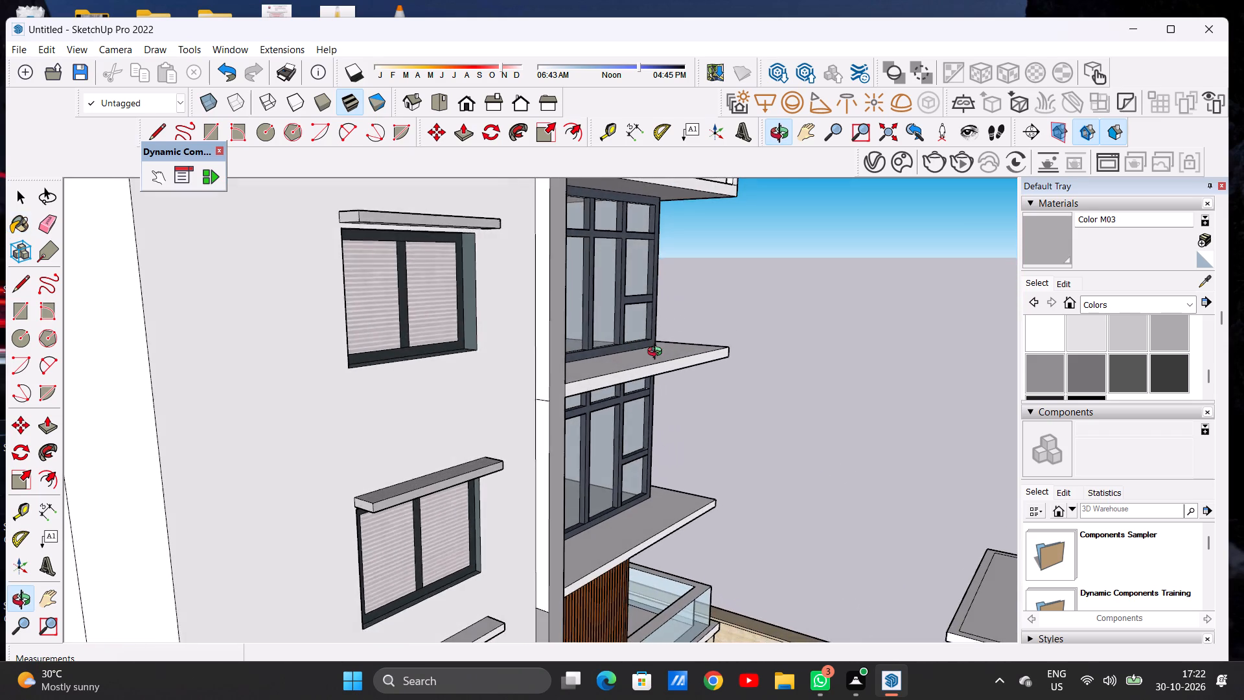
pyautogui.moveTo(658, 353); pyautogui.dragTo(653, 353, button='middle')
pyautogui.scroll(4, 579, 436)
pyautogui.click(522, 428)
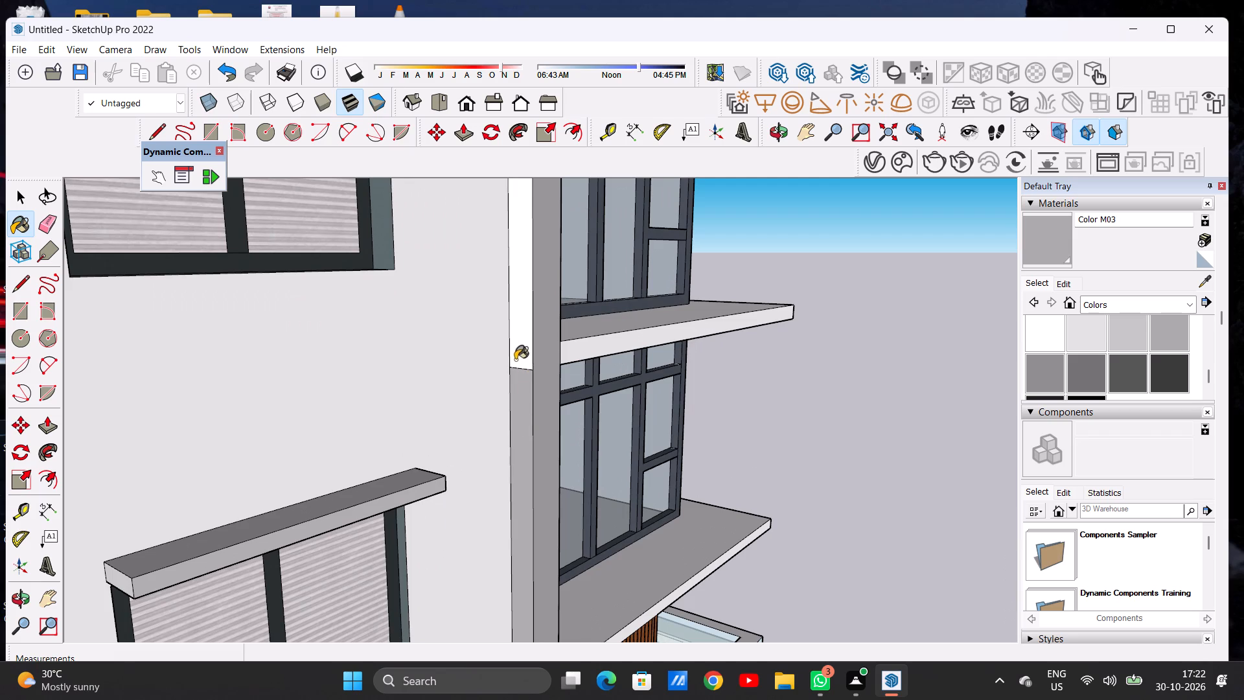
pyautogui.click(516, 355)
# Paint the pier's side face towards the white wing with Color M03 at the balcony slab edge and along the ground floor.
pyautogui.scroll(-19, 509, 397)
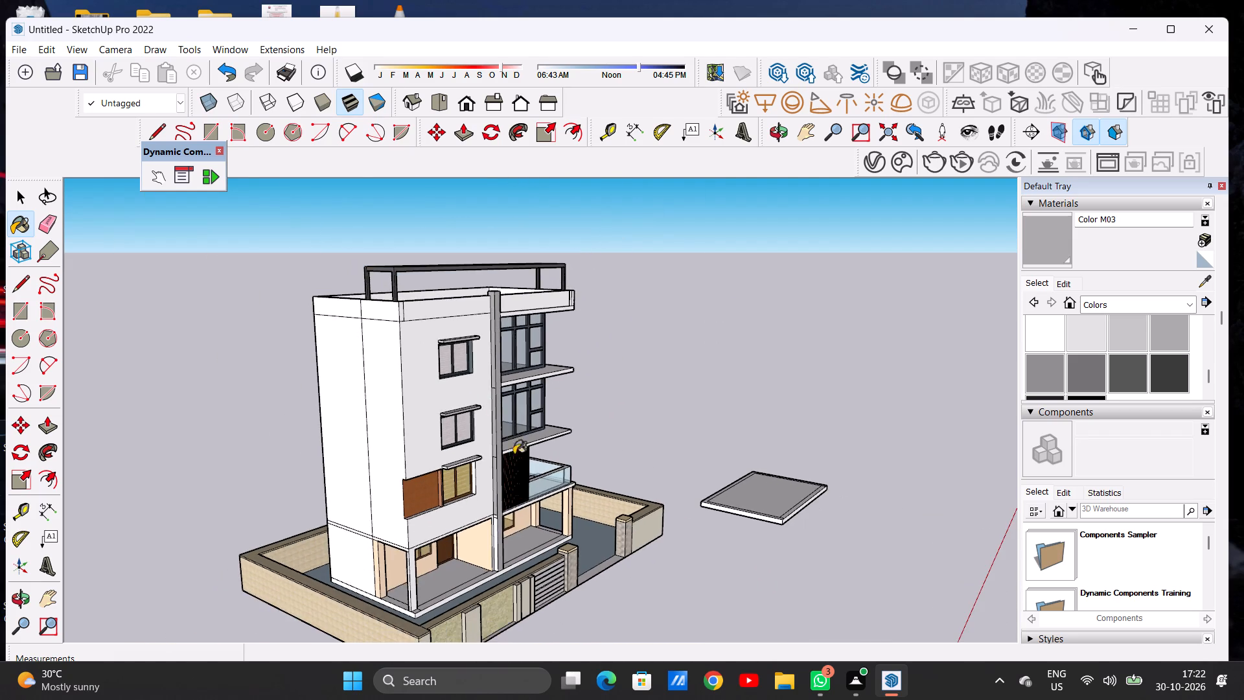
pyautogui.scroll(7, 488, 592)
pyautogui.scroll(6, 502, 488)
pyautogui.scroll(-1, 502, 487)
pyautogui.scroll(13, 505, 437)
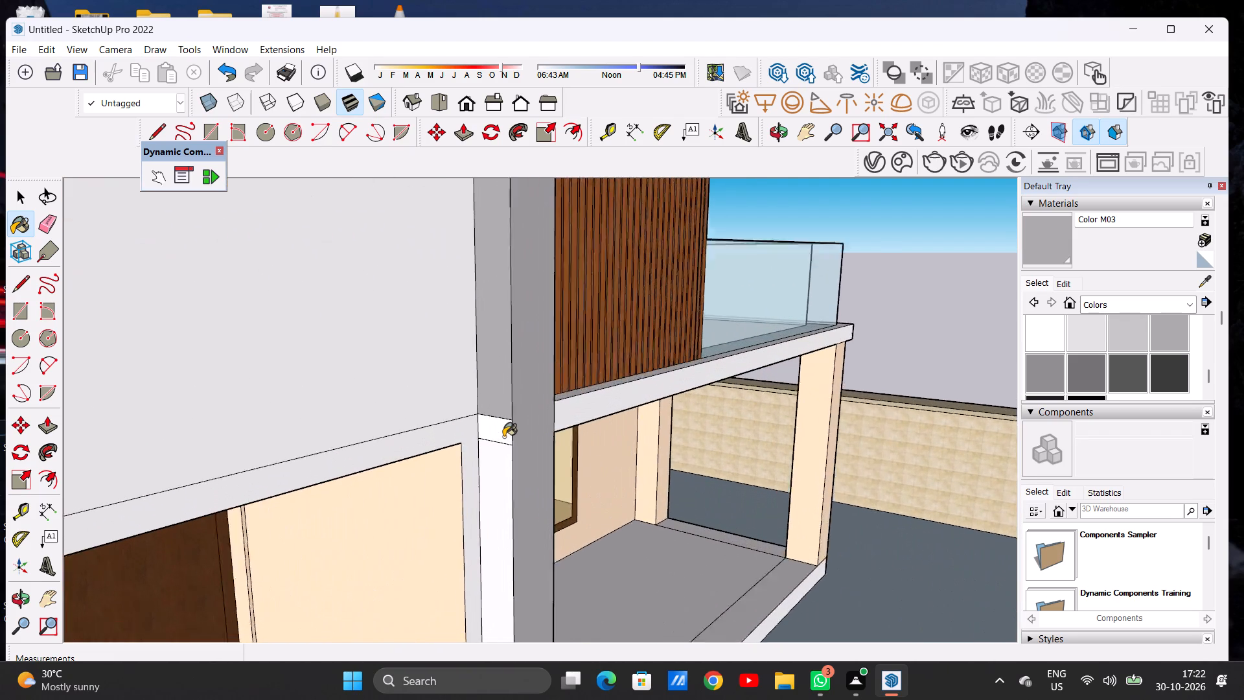
pyautogui.scroll(3, 503, 437)
pyautogui.click(501, 434)
pyautogui.click(507, 478)
# Paint the central pier's side face towards the glazed wing with Color M03, from the parapet down along the large windows.
pyautogui.scroll(-7, 480, 466)
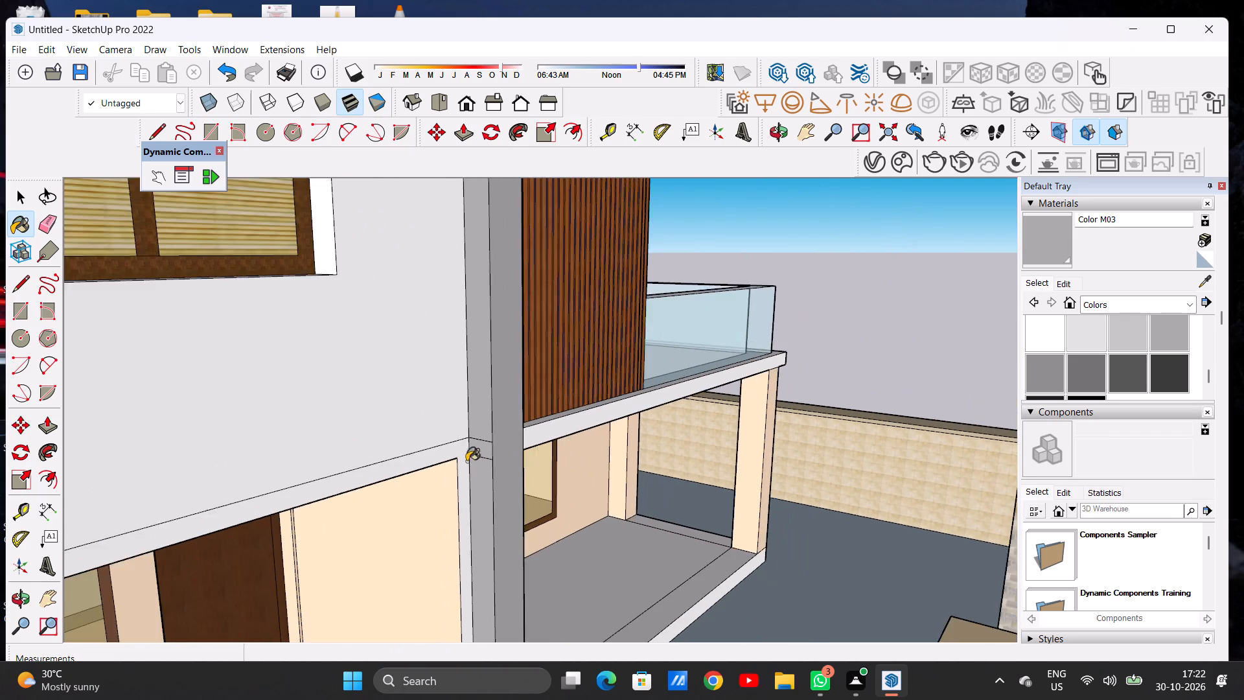
pyautogui.scroll(-8, 466, 461)
pyautogui.moveTo(524, 472); pyautogui.dragTo(124, 472, button='middle')
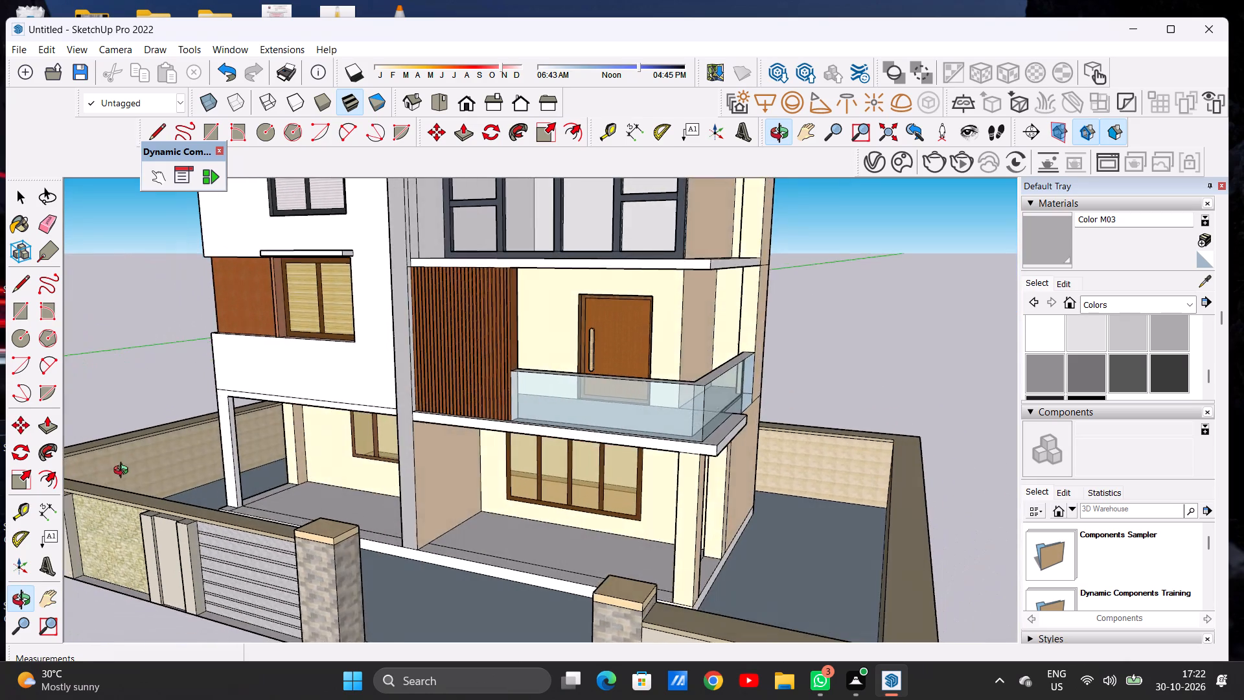
pyautogui.moveTo(124, 472); pyautogui.dragTo(175, 472, button='middle')
pyautogui.scroll(-13, 437, 482)
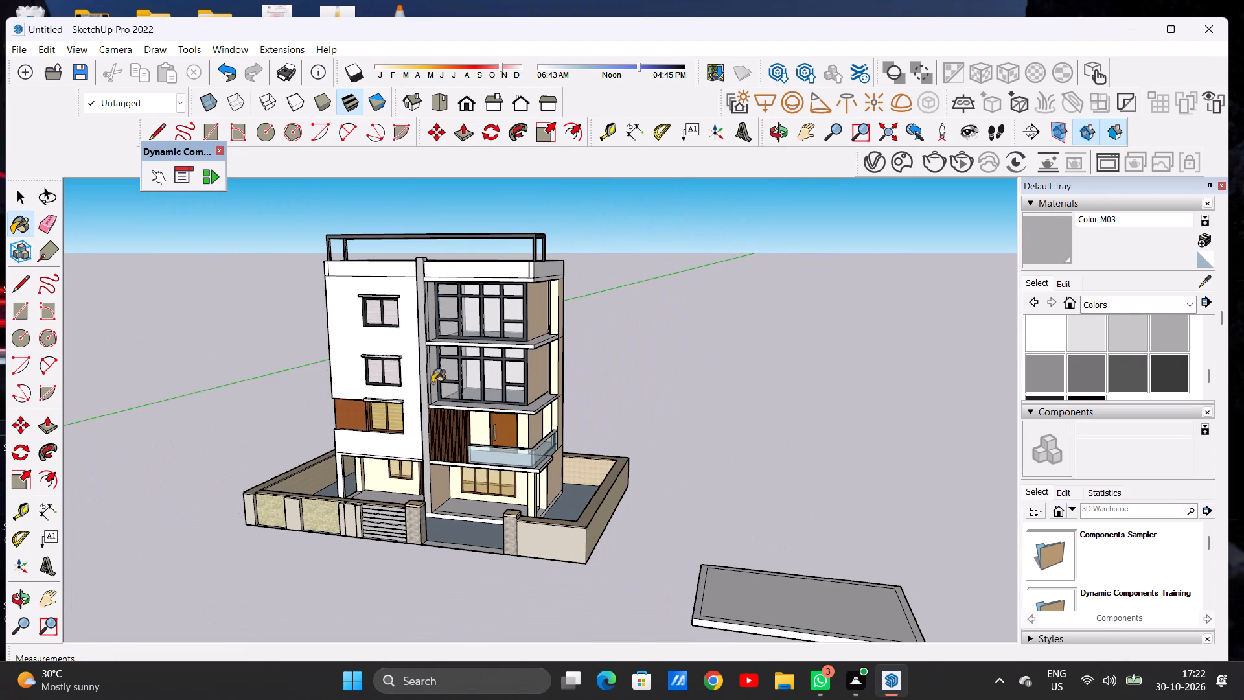
pyautogui.scroll(18, 425, 295)
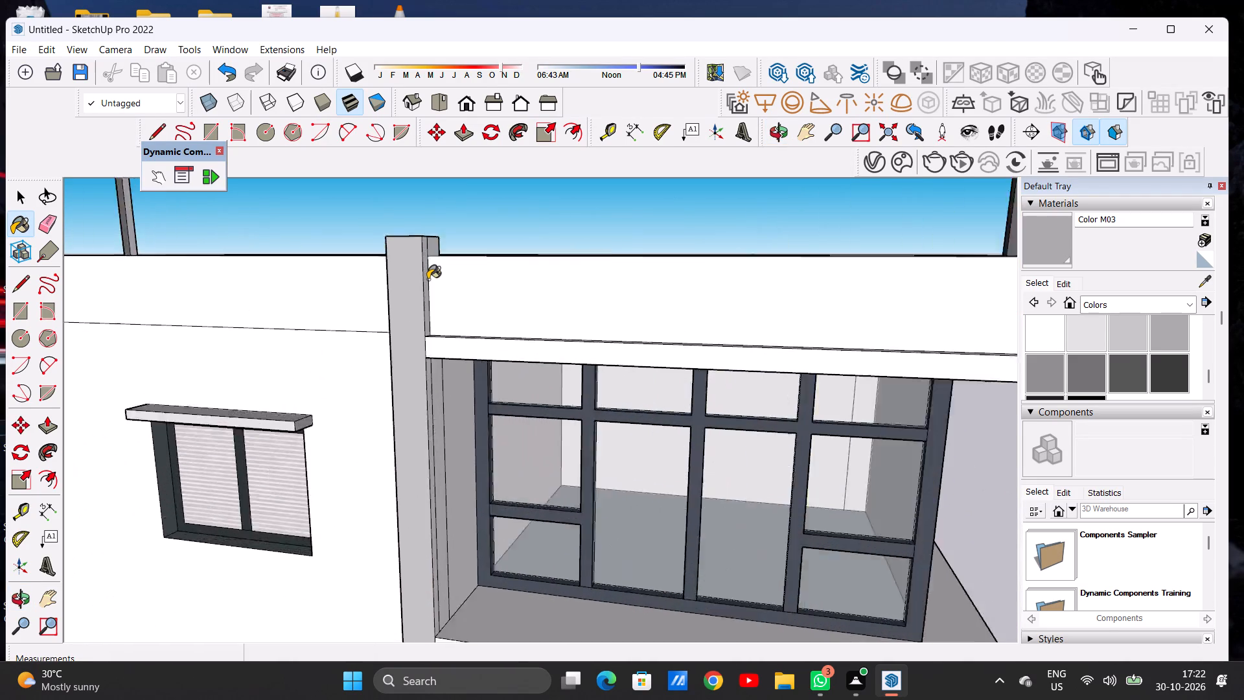
pyautogui.scroll(1, 428, 279)
pyautogui.moveTo(422, 279); pyautogui.dragTo(275, 292, button='middle')
pyautogui.scroll(6, 352, 296)
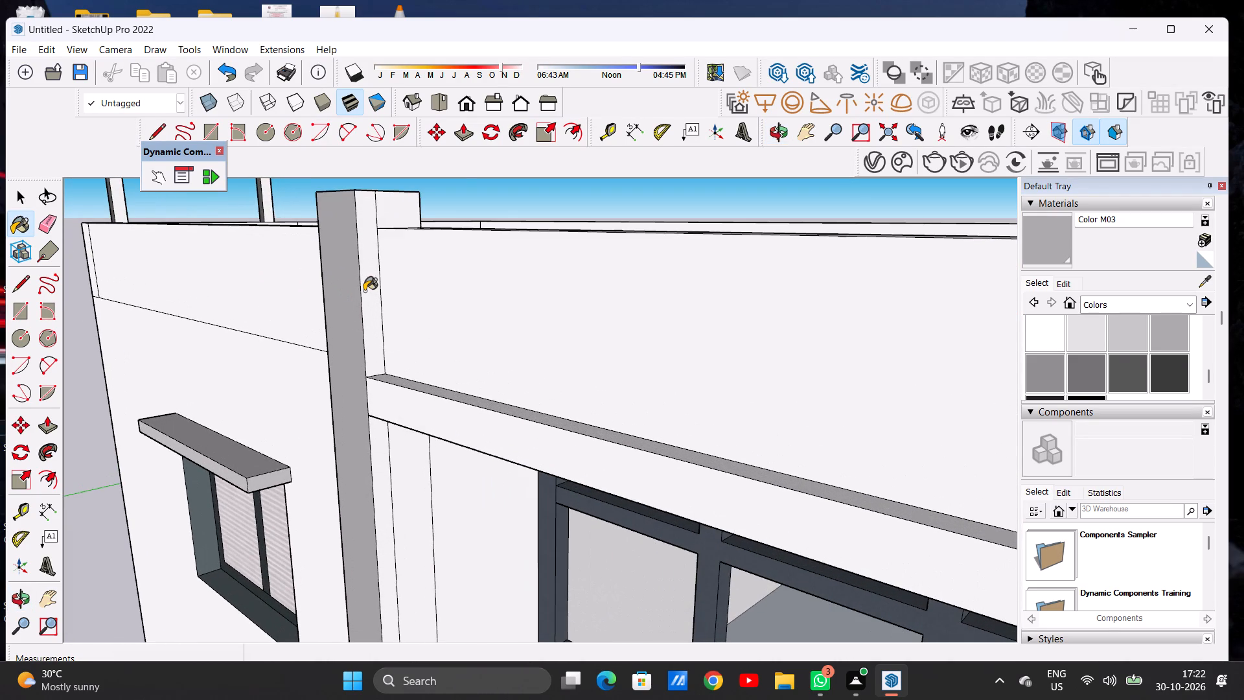
pyautogui.click(373, 288)
pyautogui.click(382, 465)
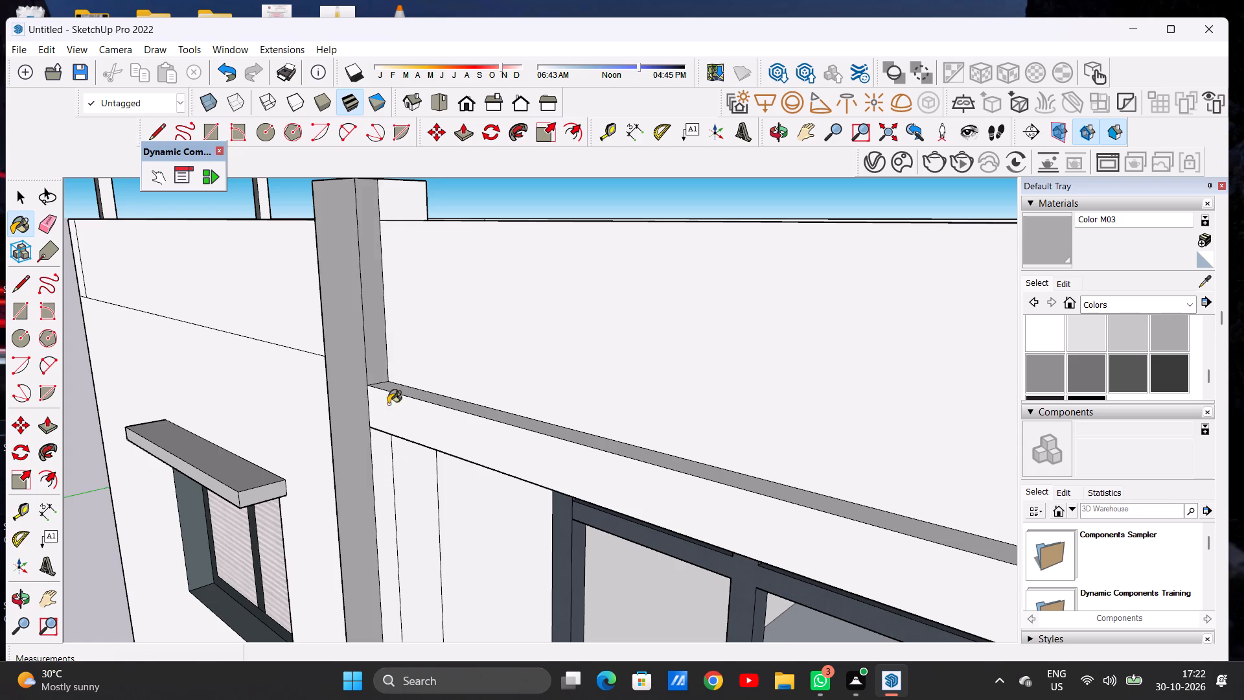
pyautogui.scroll(-19, 409, 360)
pyautogui.scroll(14, 420, 577)
pyautogui.click(422, 581)
# Paint the pier's narrow side face beside the slatted cladding with Color M03.
pyautogui.scroll(-9, 409, 512)
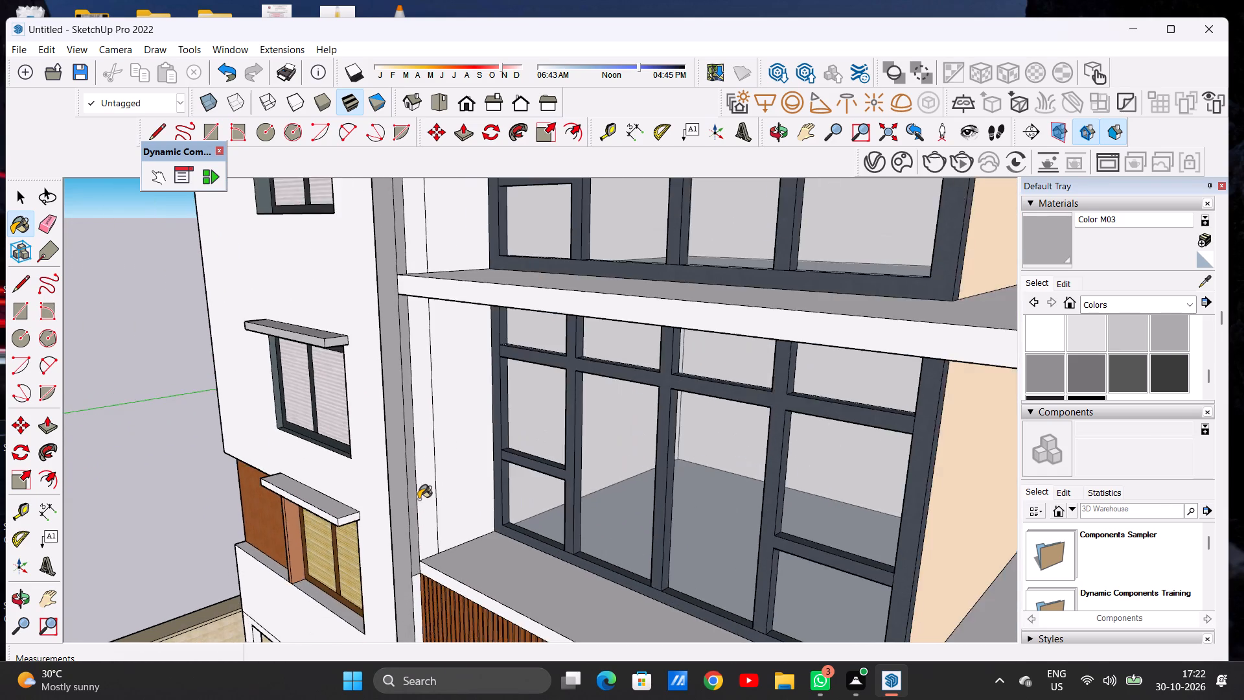
pyautogui.scroll(-10, 419, 499)
pyautogui.scroll(6, 423, 603)
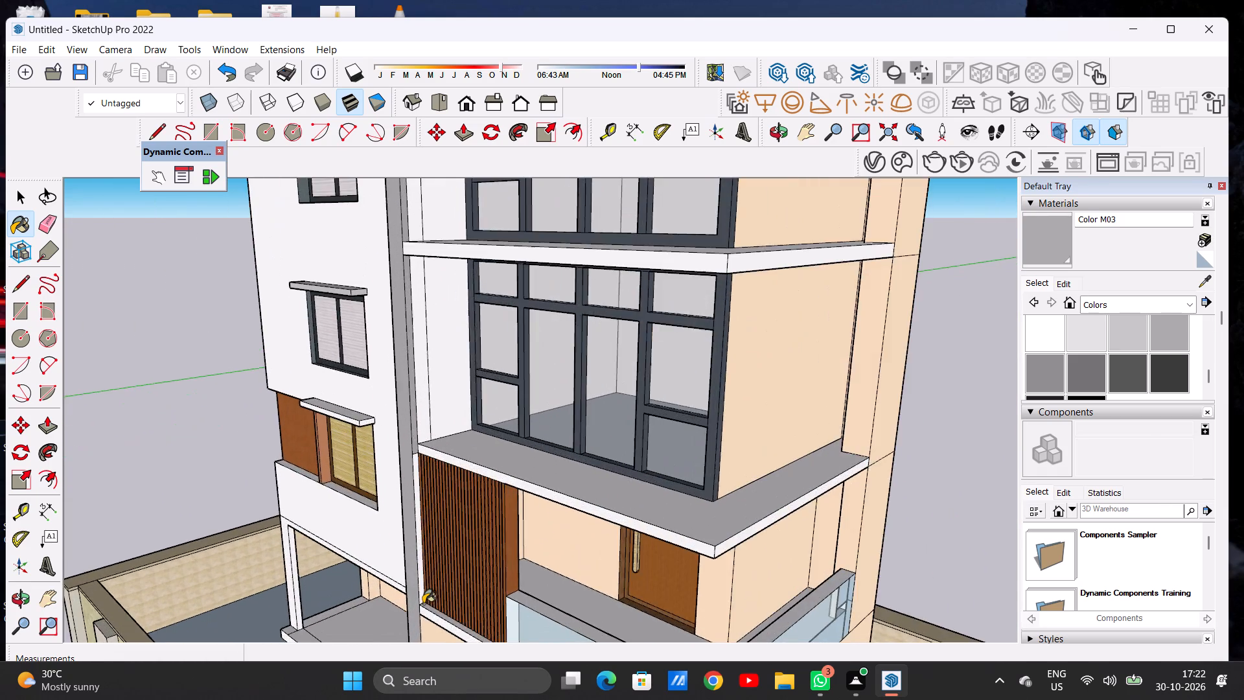
pyautogui.scroll(7, 423, 604)
pyautogui.scroll(-1, 423, 595)
pyautogui.scroll(6, 423, 595)
pyautogui.click(424, 581)
# Paint the front edge of the balcony slab, below the slatted cladding and glass railing, with Color M03.
pyautogui.scroll(-4, 425, 583)
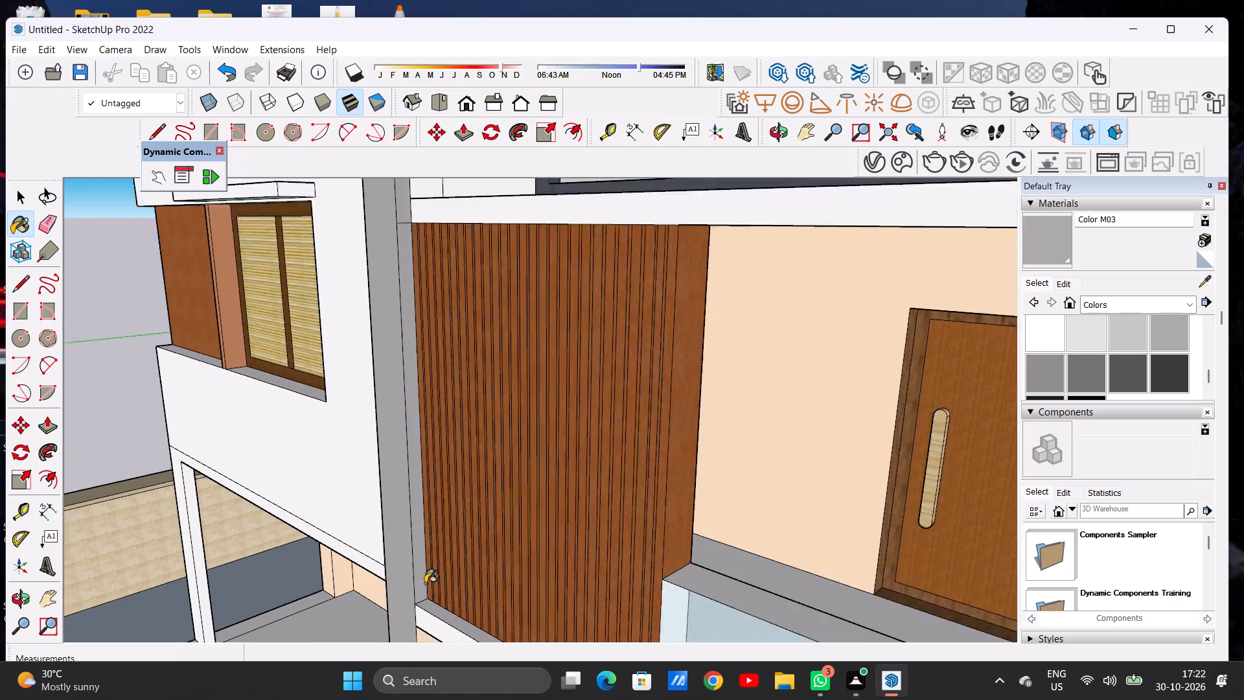
pyautogui.scroll(-6, 425, 583)
pyautogui.scroll(-14, 479, 531)
pyautogui.moveTo(450, 552); pyautogui.dragTo(504, 531, button='middle')
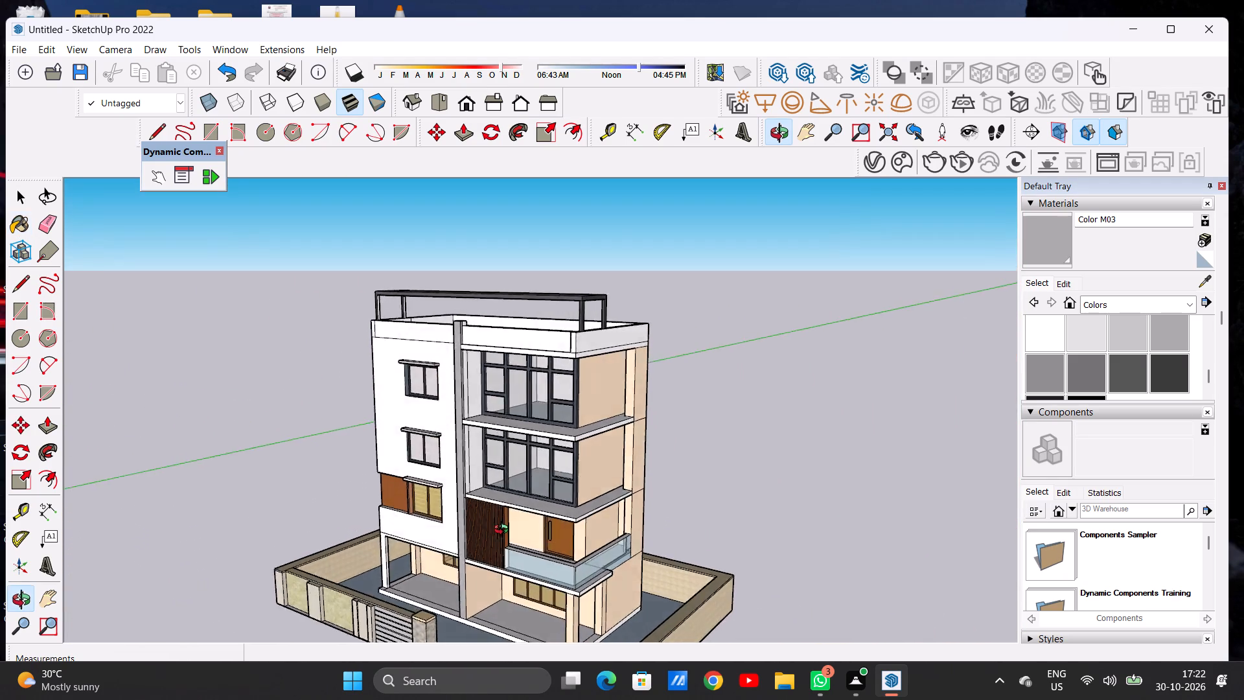
pyautogui.moveTo(504, 531); pyautogui.dragTo(695, 506, button='middle')
pyautogui.scroll(-5, 452, 506)
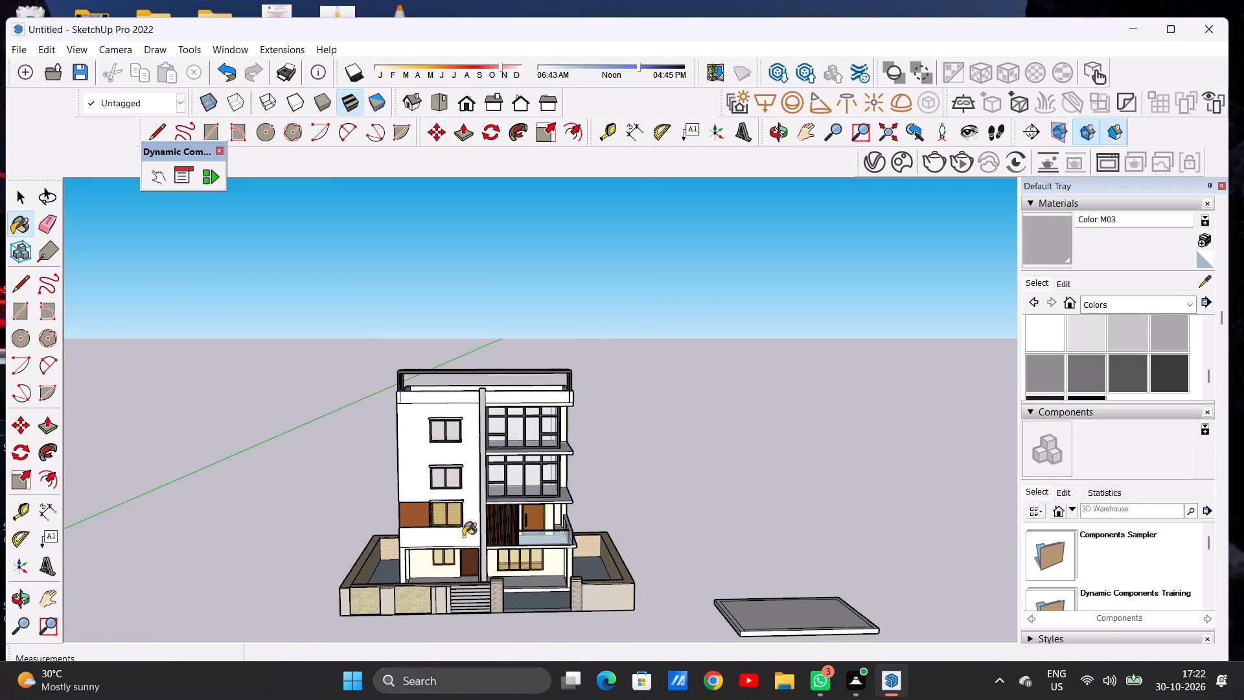
pyautogui.scroll(6, 497, 589)
pyautogui.scroll(-1, 510, 506)
pyautogui.scroll(3, 510, 506)
pyautogui.scroll(-1, 510, 506)
pyautogui.scroll(13, 510, 506)
pyautogui.scroll(-1, 537, 529)
pyautogui.scroll(3, 537, 529)
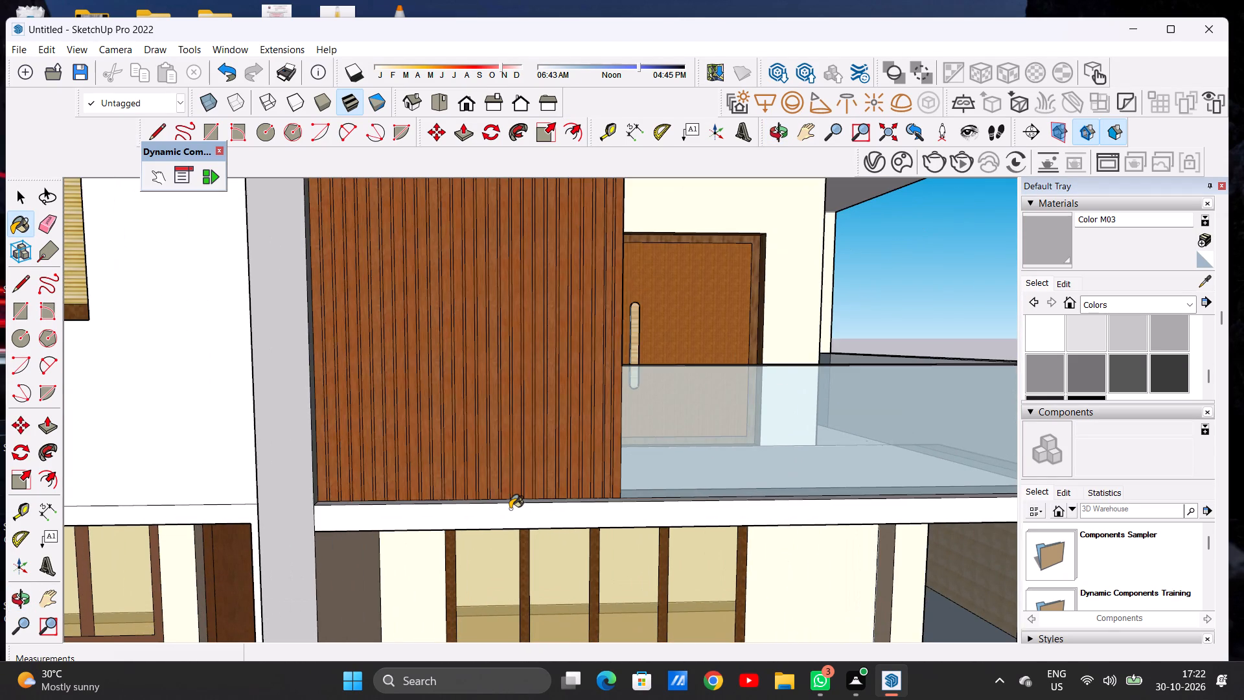
pyautogui.click(510, 509)
# Paint the balcony slab's side edge and its exposed top strip outside the glass railing with Color M03.
pyautogui.scroll(-11, 395, 515)
pyautogui.moveTo(715, 505); pyautogui.dragTo(665, 505, button='middle')
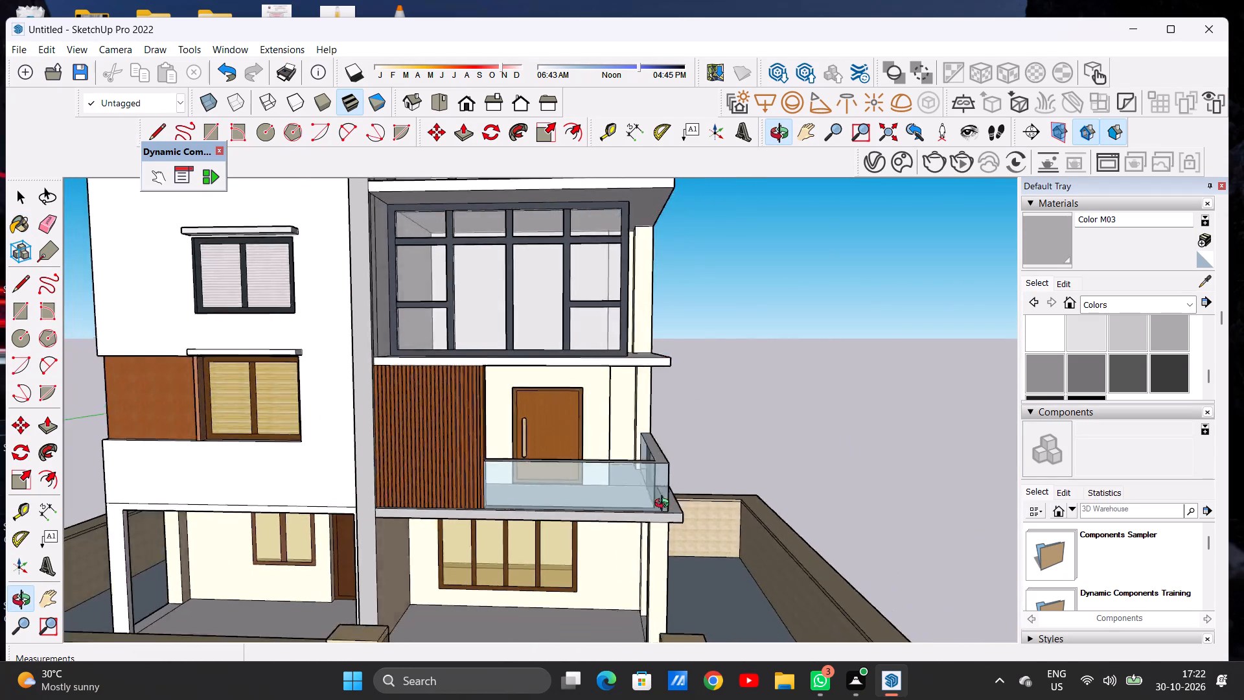
pyautogui.moveTo(665, 505); pyautogui.dragTo(430, 500, button='middle')
pyautogui.scroll(3, 551, 536)
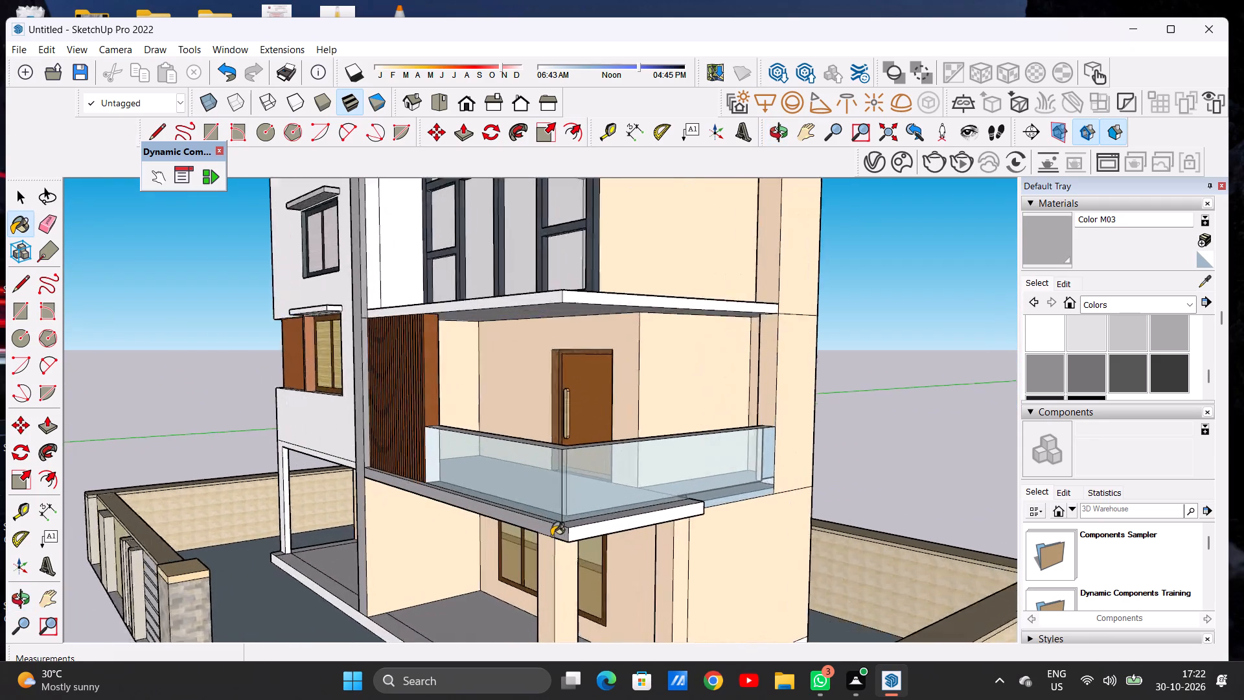
pyautogui.scroll(16, 551, 536)
pyautogui.click(574, 526)
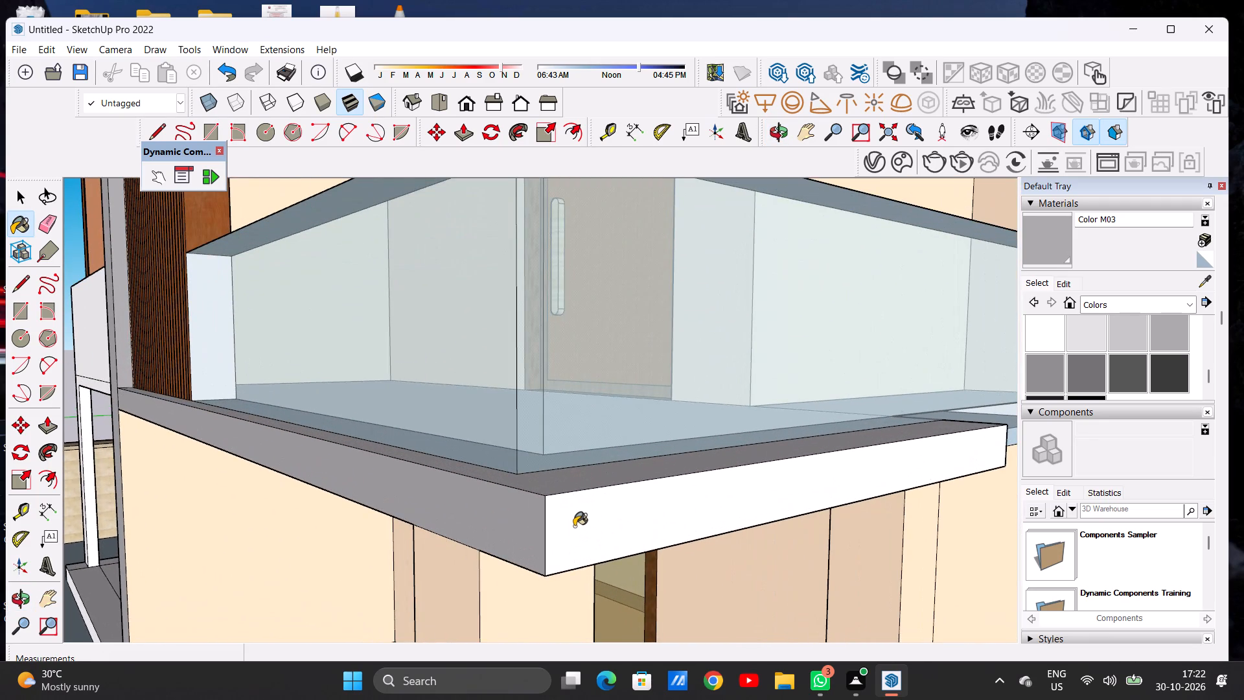
pyautogui.scroll(-7, 574, 526)
pyautogui.moveTo(541, 490); pyautogui.dragTo(632, 598, button='middle')
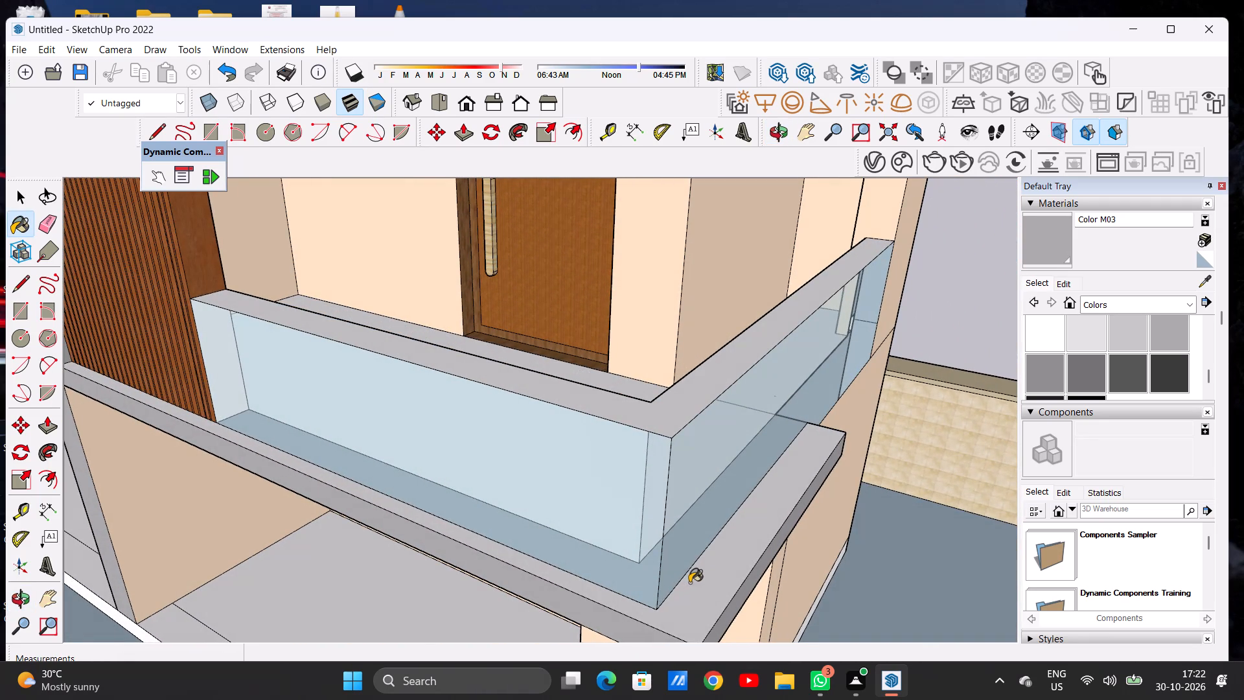
pyautogui.click(689, 583)
# Reapply Color M03 to the balcony slab's front edge below the slatted cladding and check it against the facade.
pyautogui.scroll(-7, 686, 575)
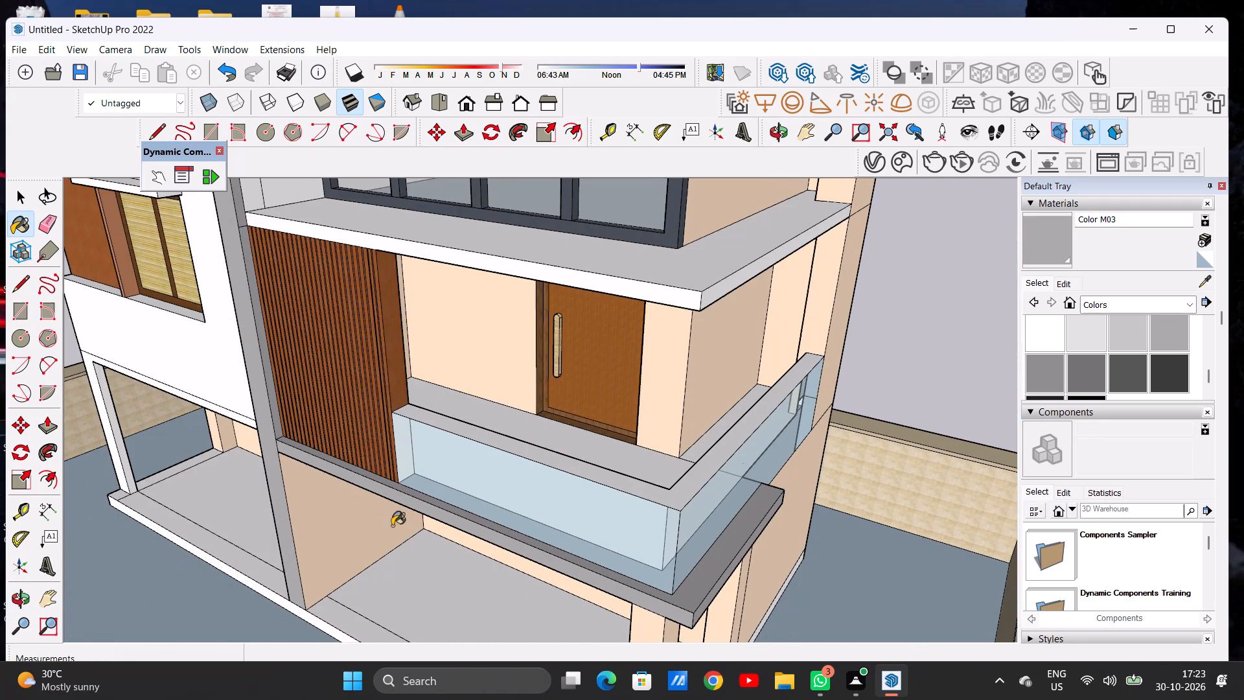
pyautogui.moveTo(392, 526); pyautogui.dragTo(577, 513, button='middle')
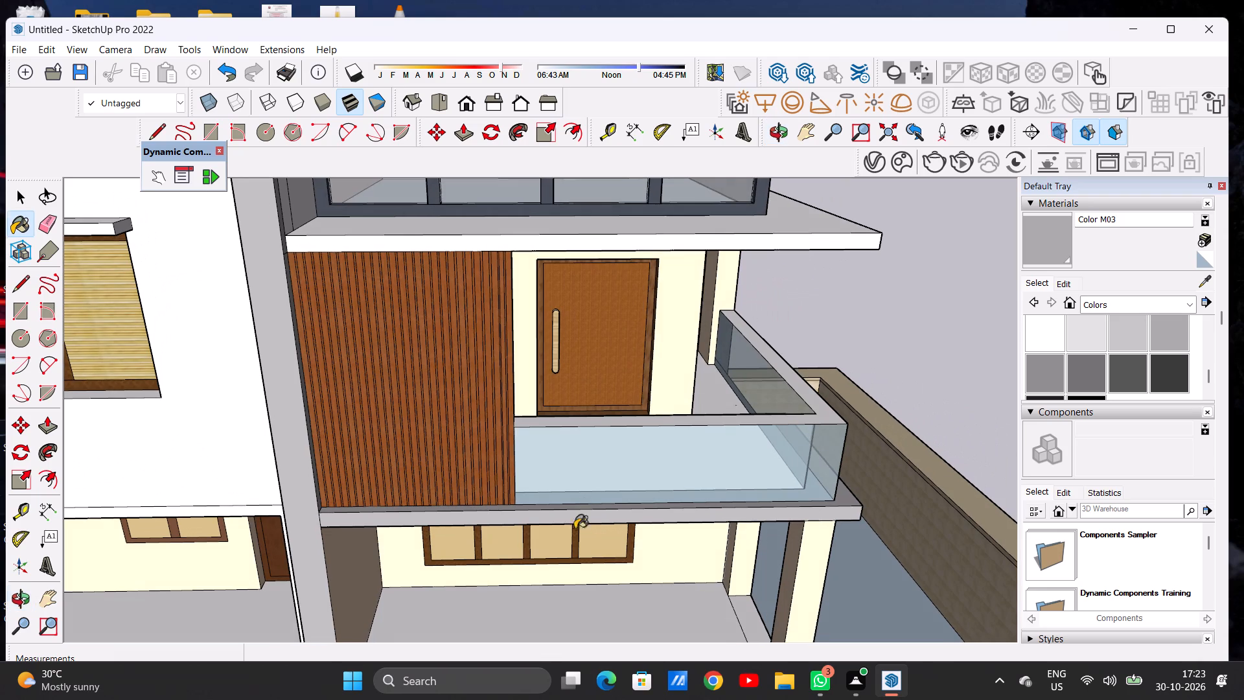
pyautogui.scroll(7, 511, 498)
pyautogui.scroll(-1, 475, 529)
pyautogui.scroll(7, 475, 529)
pyautogui.click(480, 524)
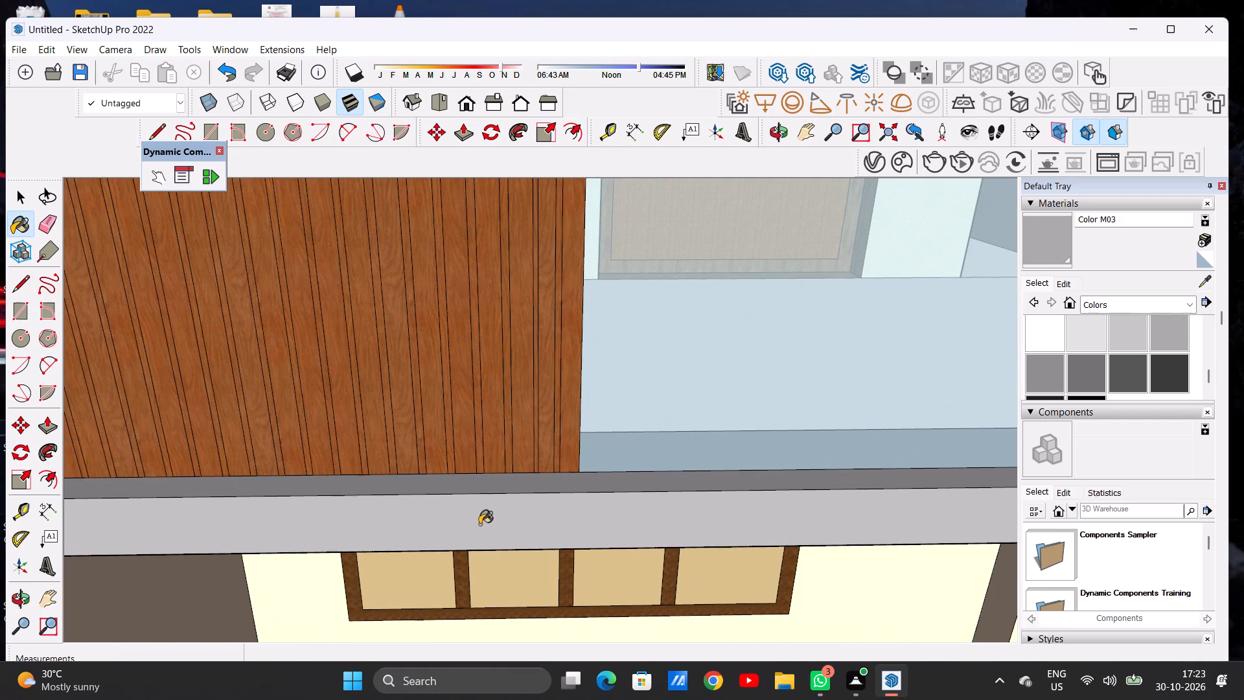
pyautogui.scroll(-6, 454, 531)
pyautogui.scroll(1, 455, 540)
pyautogui.scroll(-7, 455, 540)
pyautogui.scroll(-5, 369, 490)
pyautogui.scroll(-7, 428, 487)
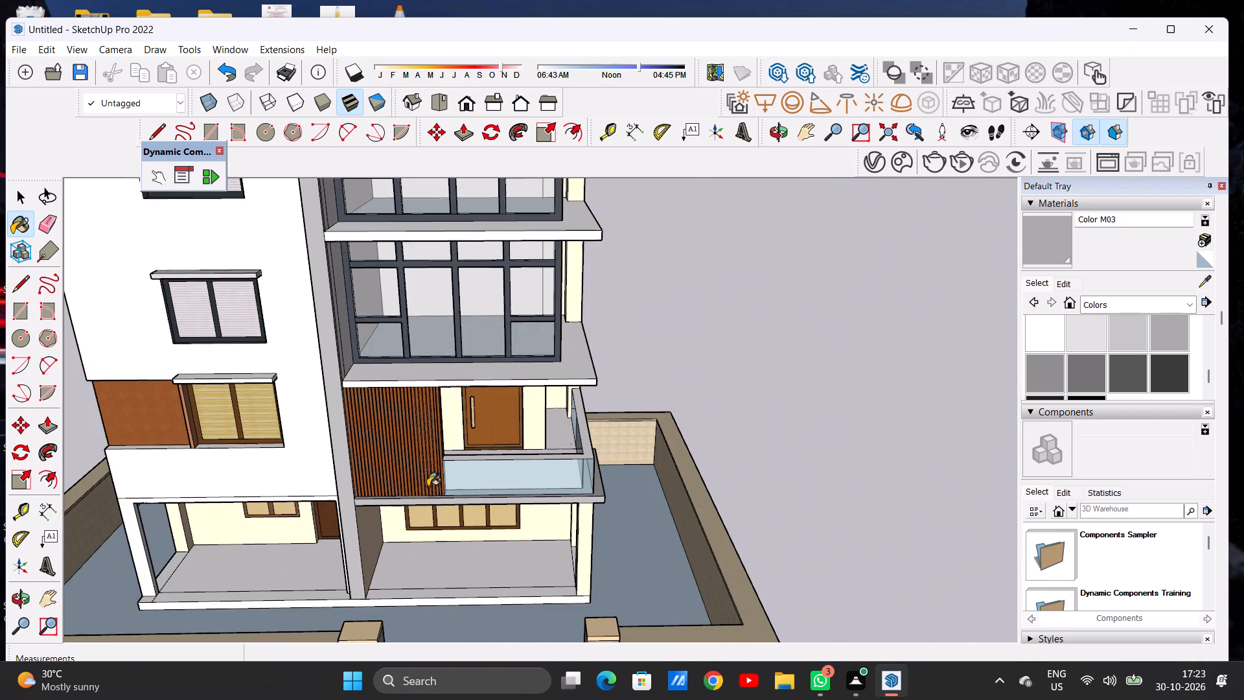
pyautogui.scroll(-4, 441, 495)
# Paint the top surface of the slab above the balcony door, in front of the lower large window, with Color M03.
pyautogui.moveTo(603, 515); pyautogui.dragTo(236, 436, button='middle')
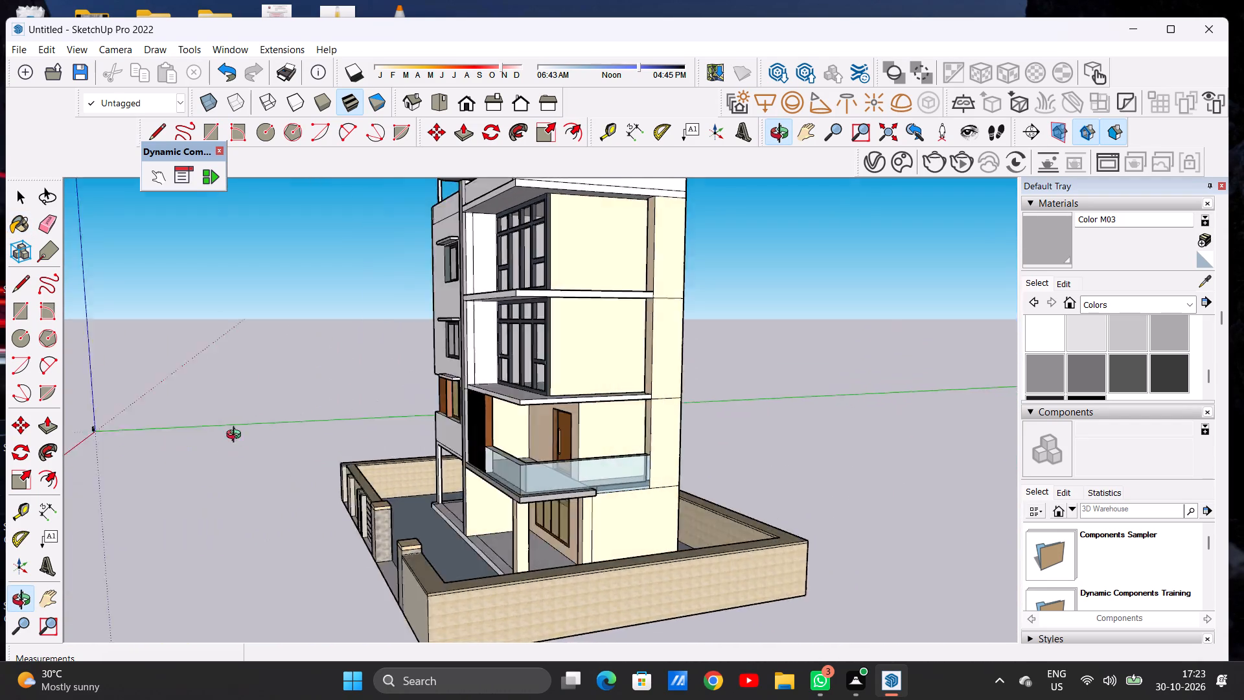
pyautogui.moveTo(236, 436); pyautogui.dragTo(182, 460, button='middle')
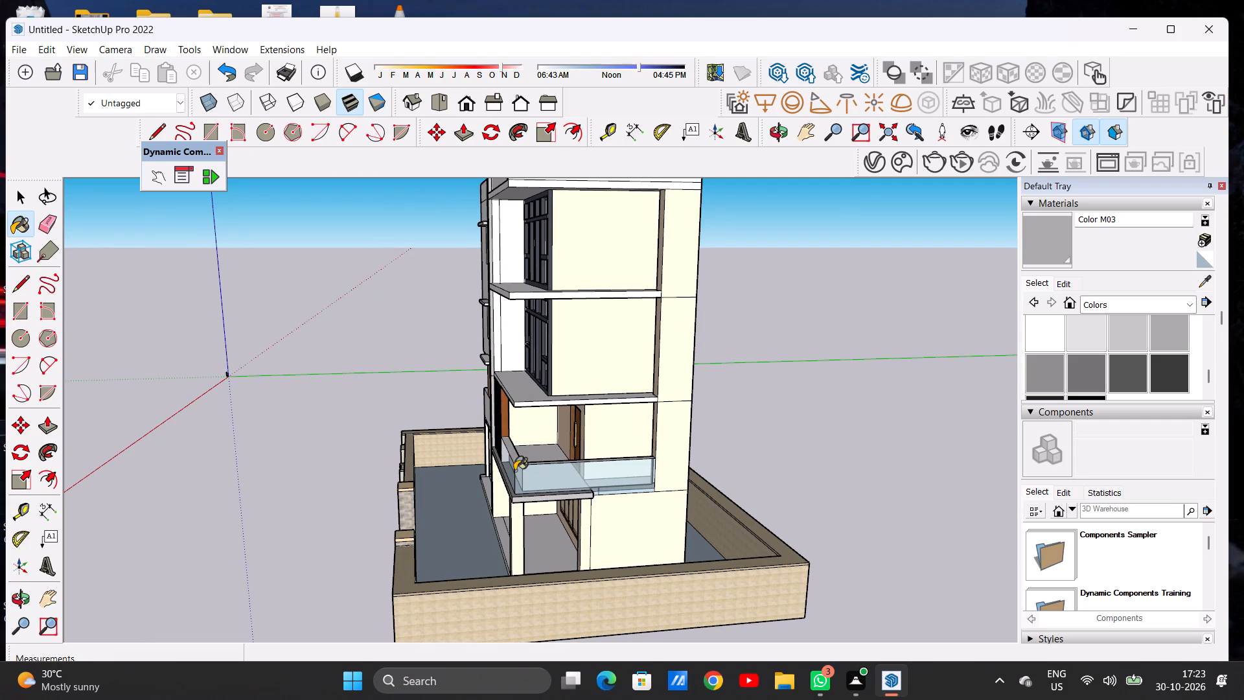
pyautogui.moveTo(514, 471); pyautogui.dragTo(726, 458, button='middle')
pyautogui.scroll(-5, 525, 469)
pyautogui.moveTo(524, 472); pyautogui.dragTo(604, 499, button='middle')
pyautogui.scroll(3, 590, 434)
pyautogui.scroll(-1, 590, 434)
pyautogui.scroll(10, 590, 434)
pyautogui.scroll(-1, 597, 411)
pyautogui.scroll(5, 597, 411)
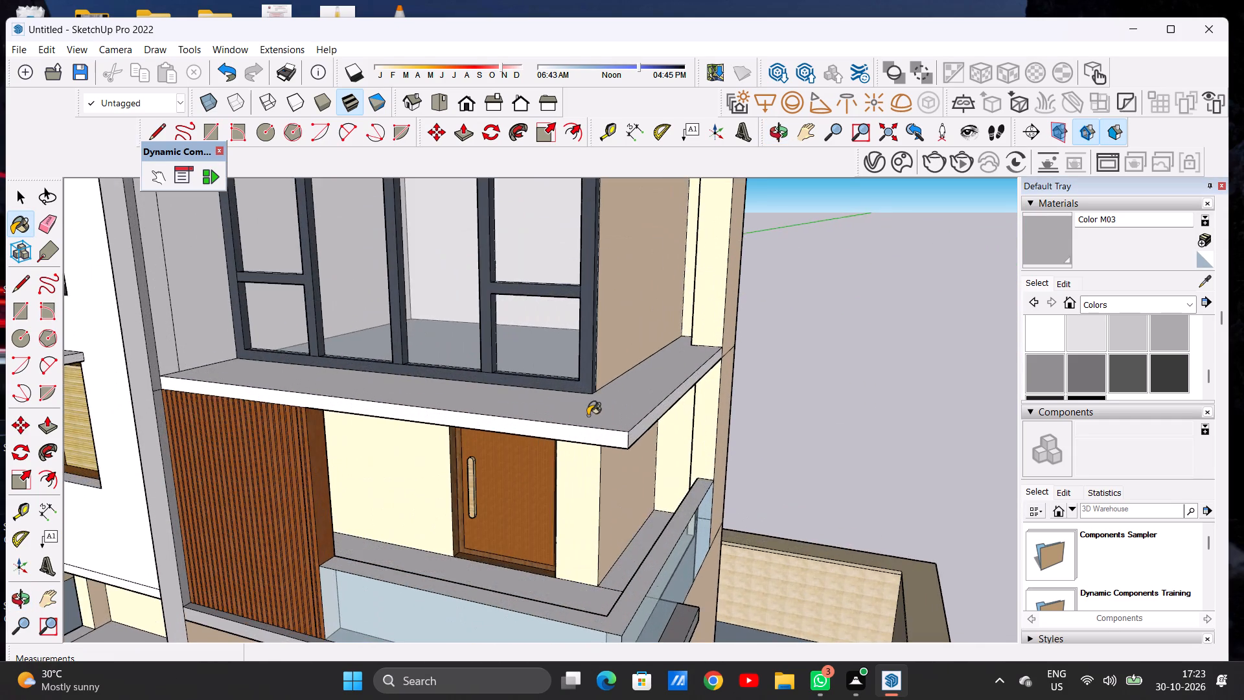
pyautogui.moveTo(584, 423); pyautogui.dragTo(608, 494, button='middle')
pyautogui.click(650, 460)
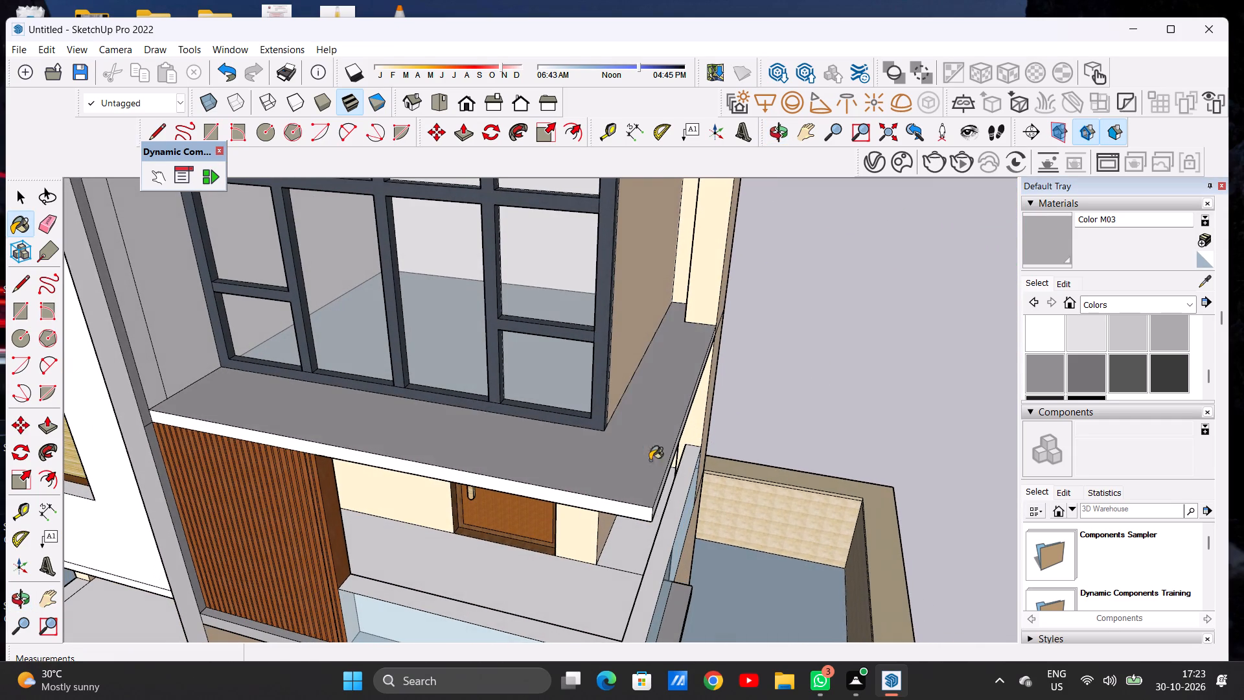
# Paint the front and side edges of the slab above the balcony door with Color M03.
pyautogui.scroll(-7, 531, 472)
pyautogui.moveTo(568, 518); pyautogui.dragTo(544, 397, button='middle')
pyautogui.scroll(14, 568, 425)
pyautogui.scroll(-1, 582, 395)
pyautogui.scroll(1, 582, 395)
pyautogui.click(580, 395)
pyautogui.click(618, 393)
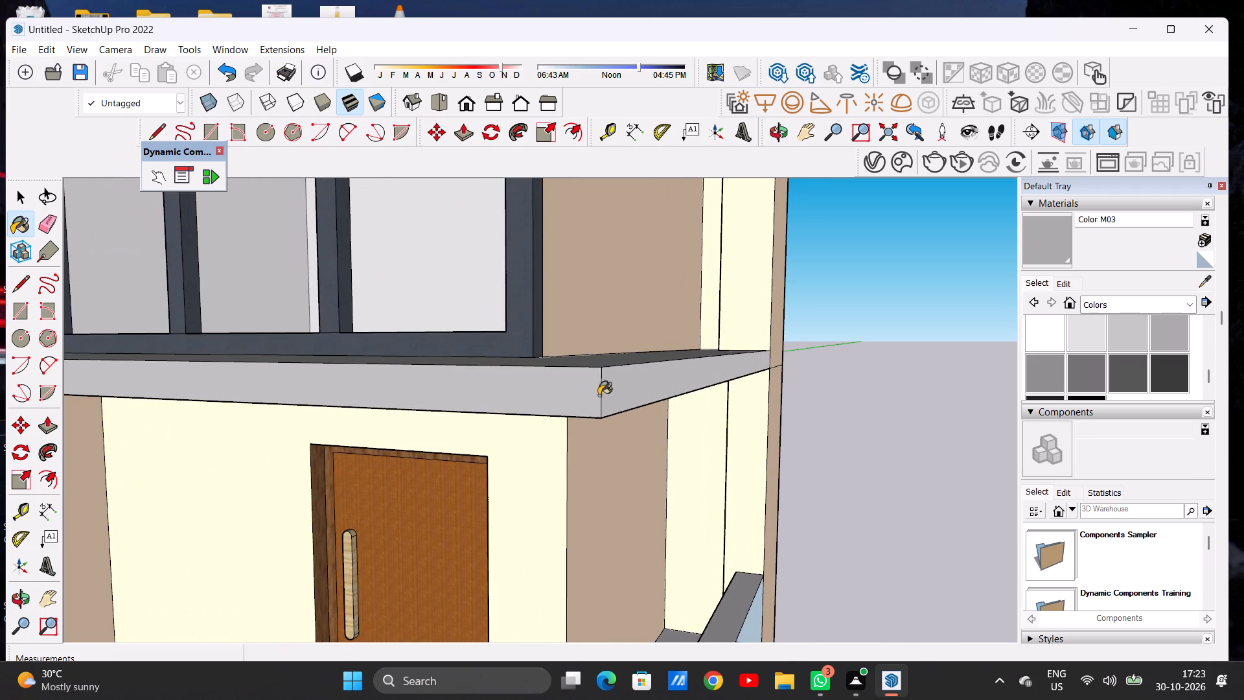
# Go over the front and side edges of the slab above the balcony door again with Color M03.
pyautogui.scroll(-4, 580, 405)
pyautogui.moveTo(573, 436); pyautogui.dragTo(697, 498, button='middle')
pyautogui.scroll(-4, 580, 472)
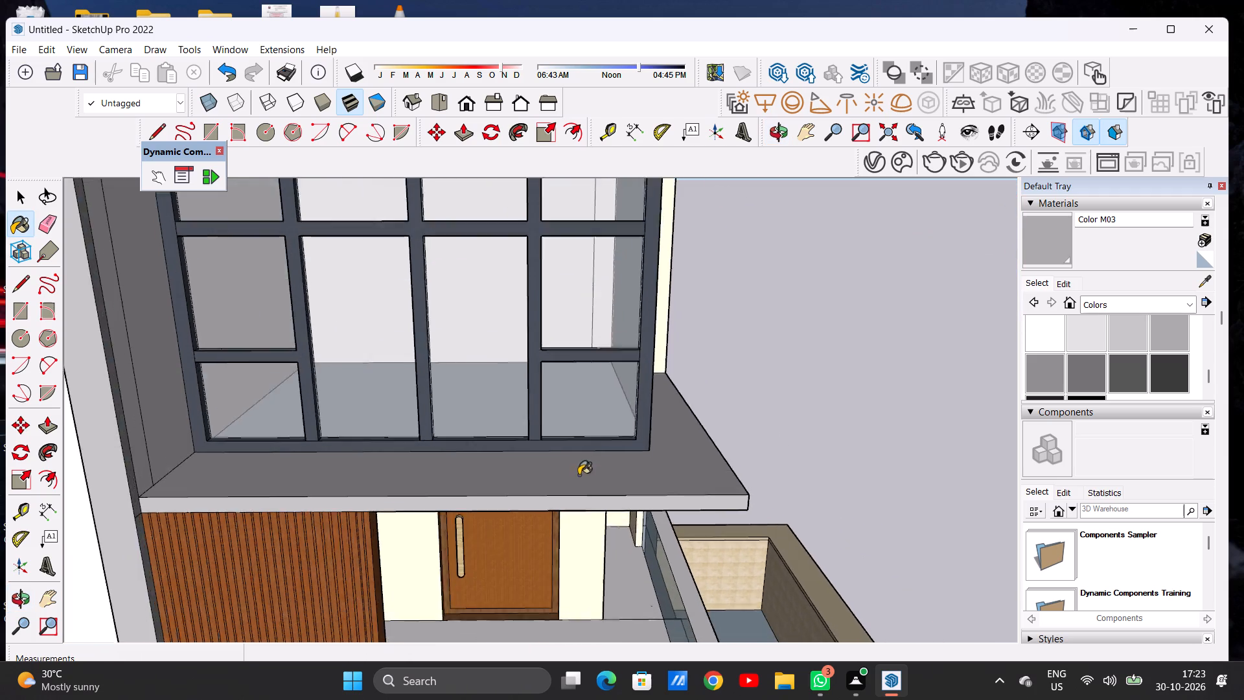
pyautogui.scroll(-3, 579, 475)
pyautogui.scroll(1, 679, 498)
pyautogui.scroll(-1, 682, 499)
pyautogui.scroll(1, 682, 499)
pyautogui.scroll(-1, 682, 500)
pyautogui.scroll(3, 682, 500)
pyautogui.scroll(-1, 705, 498)
pyautogui.scroll(6, 705, 498)
pyautogui.click(708, 482)
pyautogui.click(703, 495)
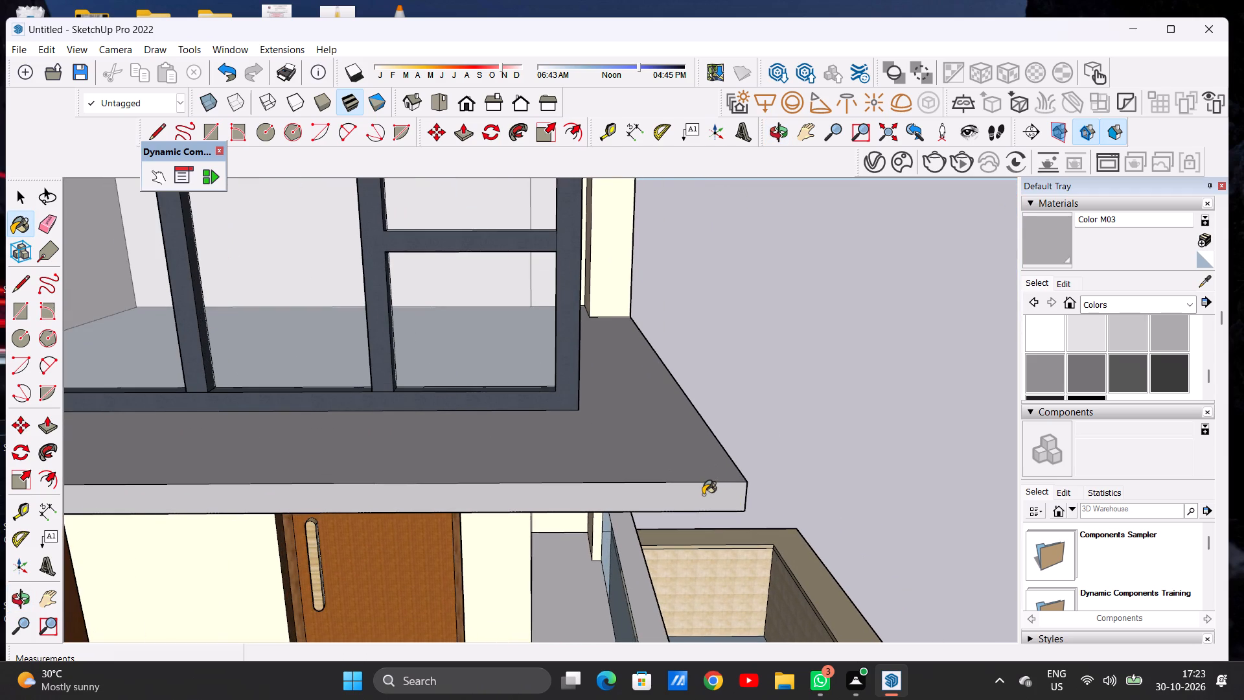
pyautogui.click(645, 496)
pyautogui.moveTo(695, 498); pyautogui.dragTo(562, 450, button='middle')
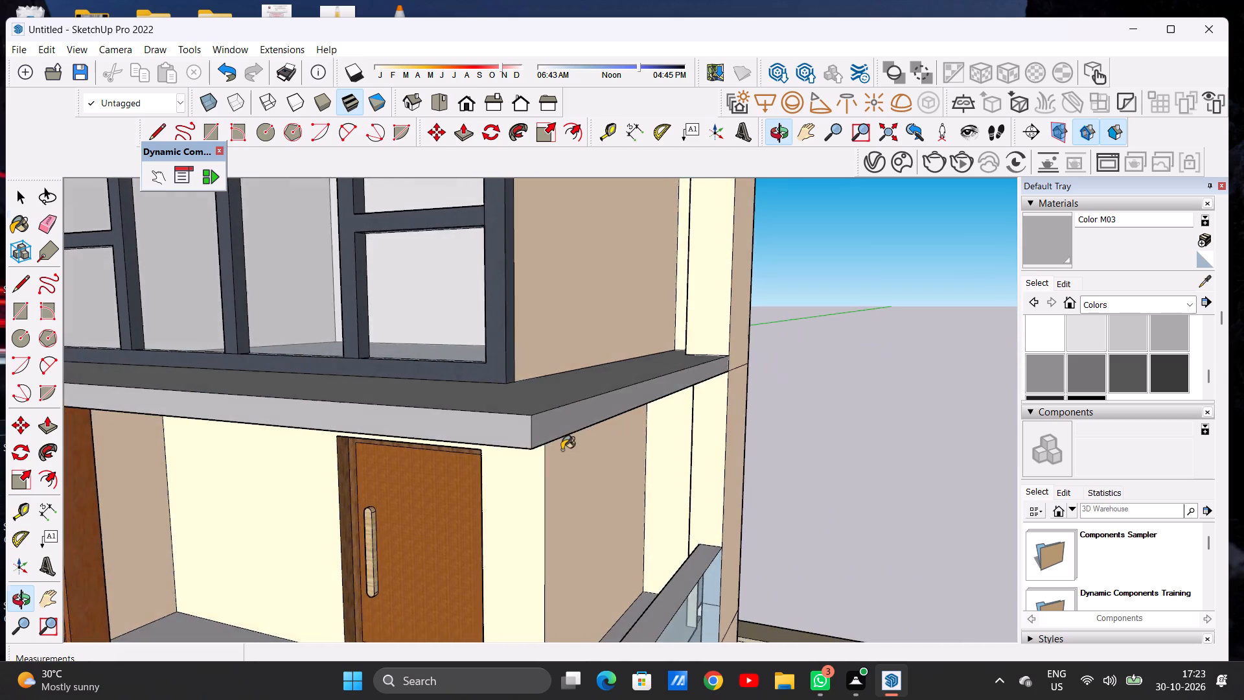
pyautogui.scroll(6, 529, 445)
pyautogui.click(509, 430)
pyautogui.click(556, 418)
pyautogui.scroll(1, 575, 453)
pyautogui.scroll(-11, 579, 461)
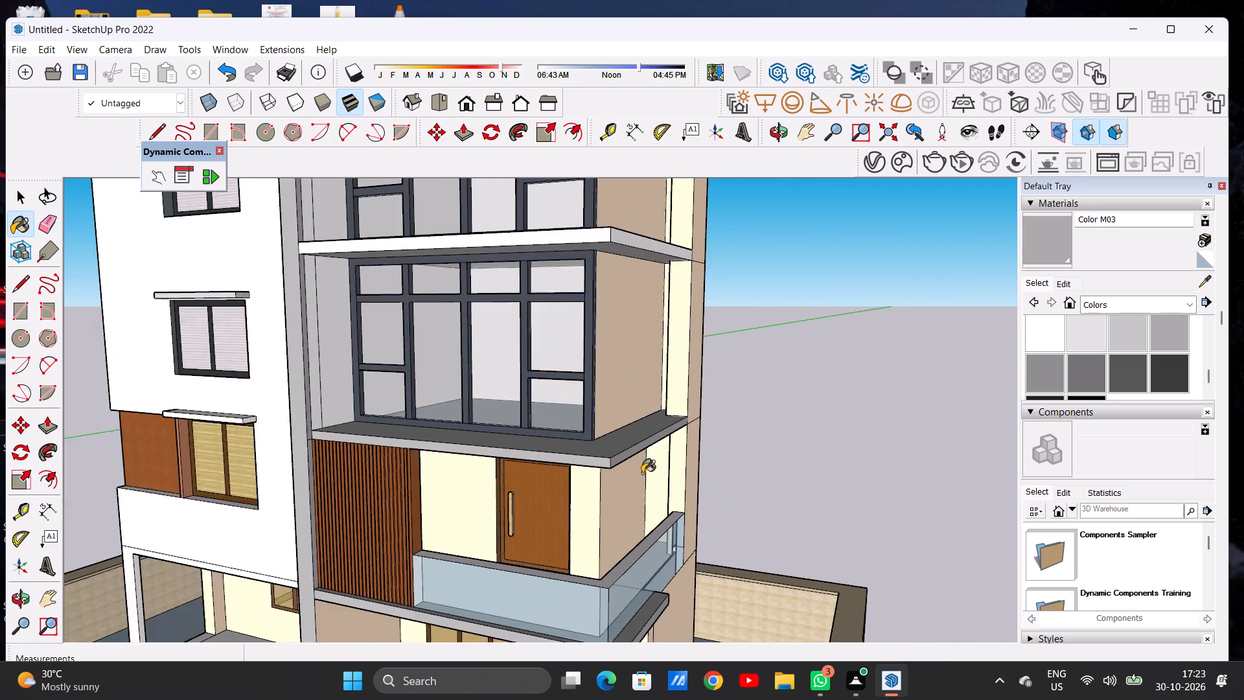
# Paint the front edge of the projecting slab between the two large window levels with Color M03.
pyautogui.scroll(-6, 642, 473)
pyautogui.moveTo(441, 482); pyautogui.dragTo(549, 487, button='middle')
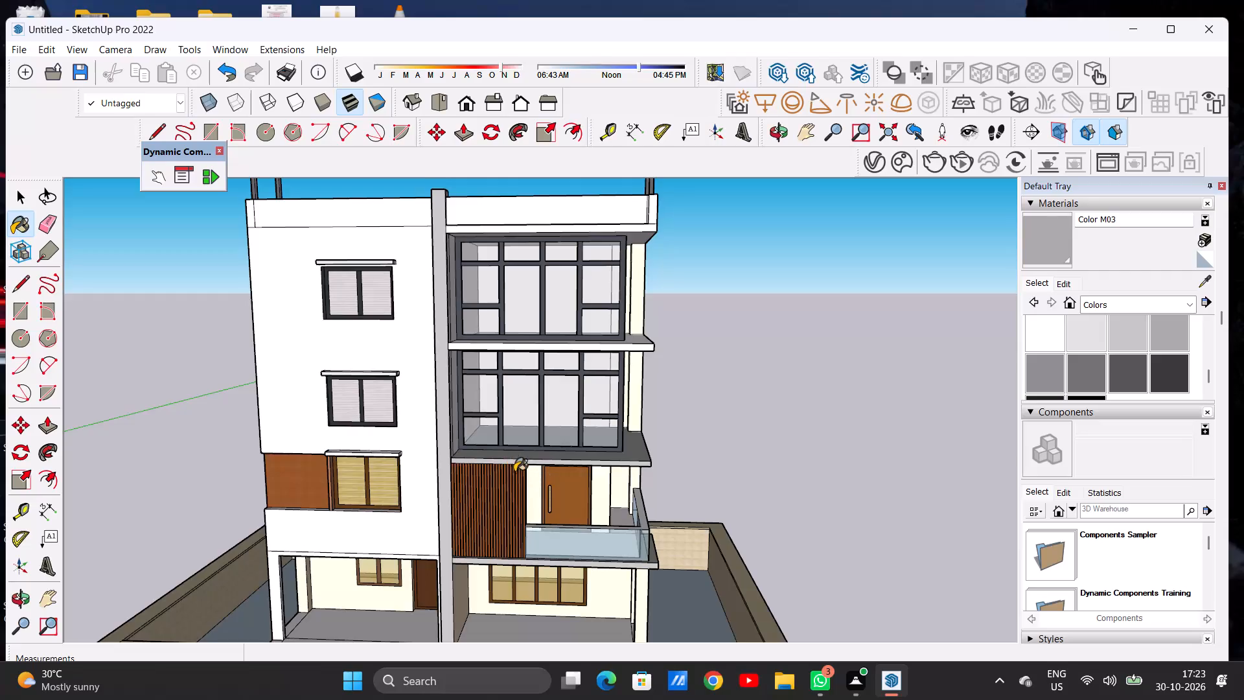
pyautogui.scroll(-3, 514, 472)
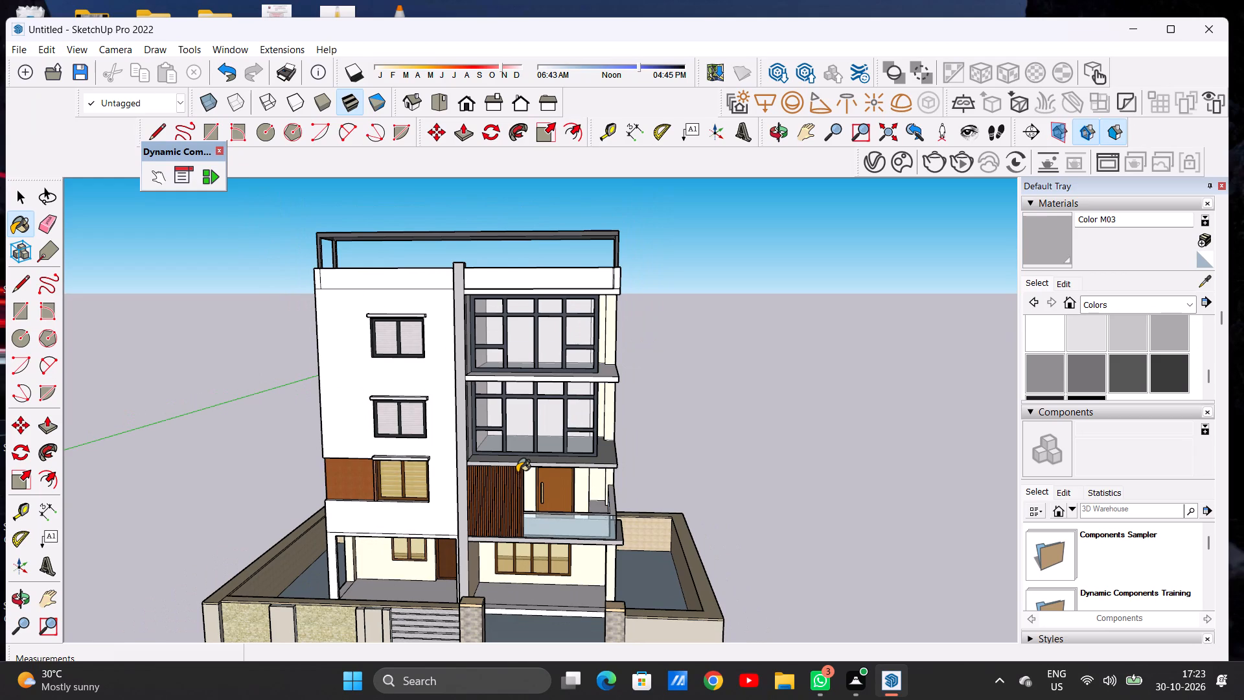
pyautogui.scroll(-6, 517, 472)
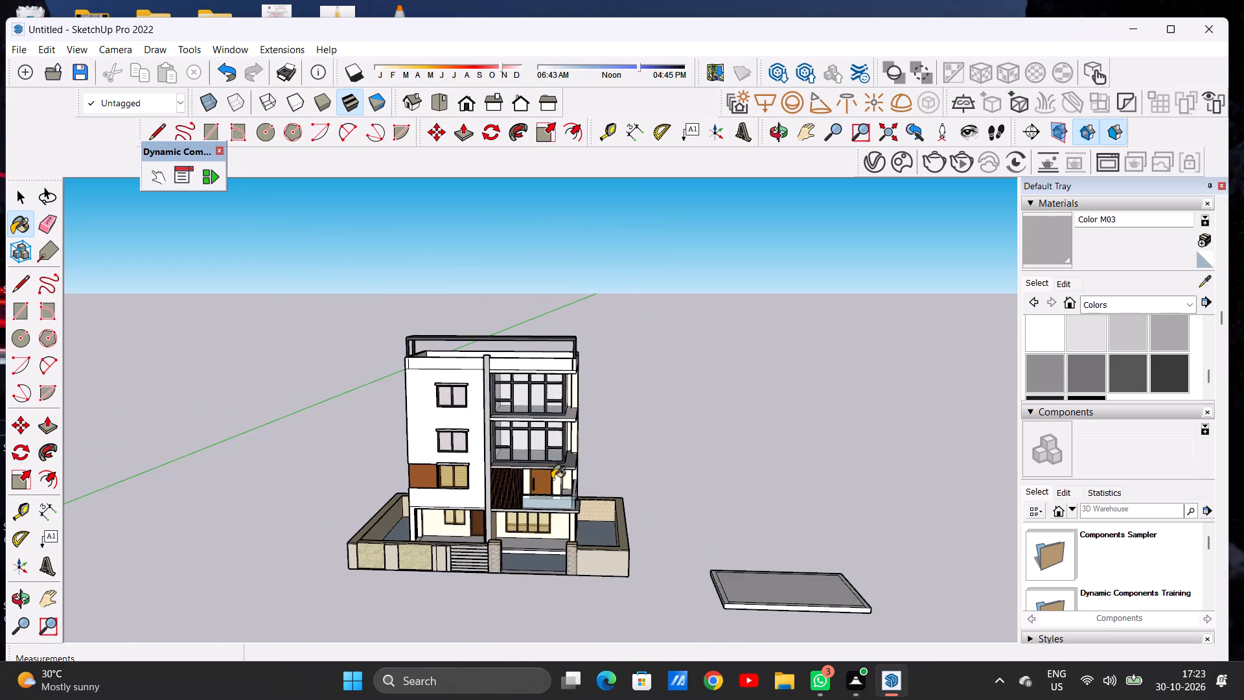
pyautogui.moveTo(552, 479); pyautogui.dragTo(489, 474, button='middle')
pyautogui.scroll(15, 555, 468)
pyautogui.moveTo(587, 445); pyautogui.dragTo(603, 480, button='middle')
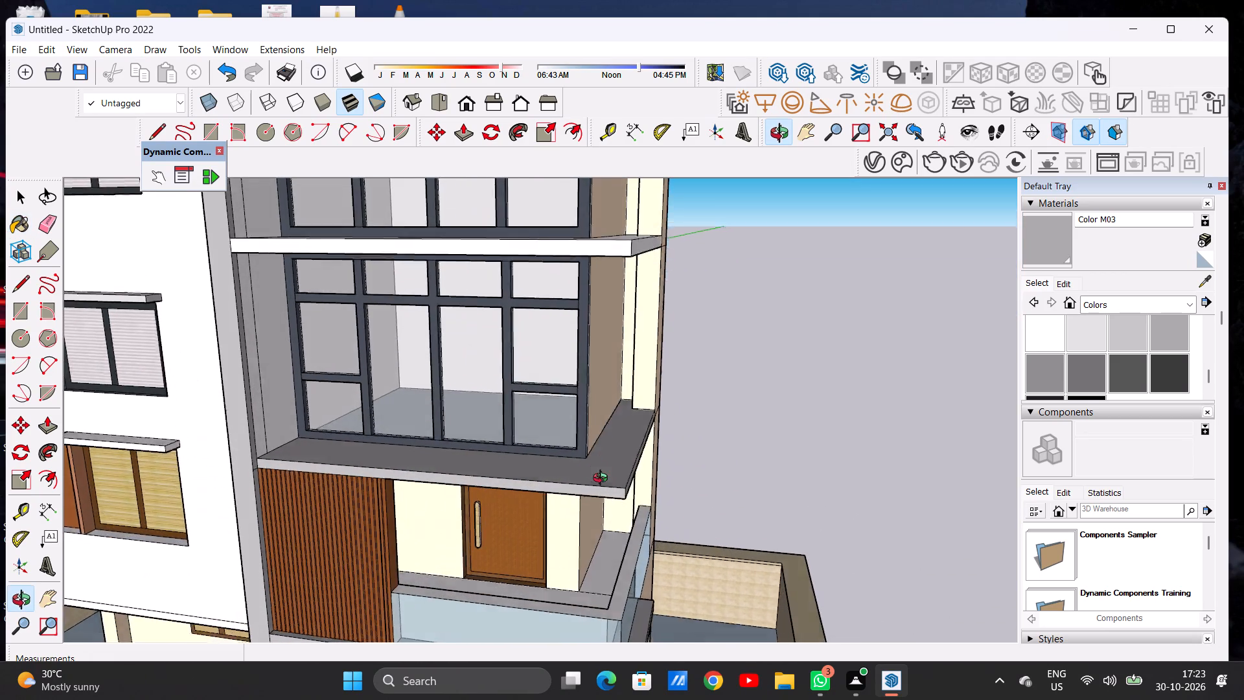
pyautogui.moveTo(603, 480); pyautogui.dragTo(604, 492, button='middle')
pyautogui.scroll(-5, 597, 488)
pyautogui.scroll(1, 598, 354)
pyautogui.scroll(-1, 598, 354)
pyautogui.scroll(3, 598, 354)
pyautogui.moveTo(605, 369); pyautogui.dragTo(608, 431, button='middle')
pyautogui.scroll(16, 602, 404)
pyautogui.click(614, 400)
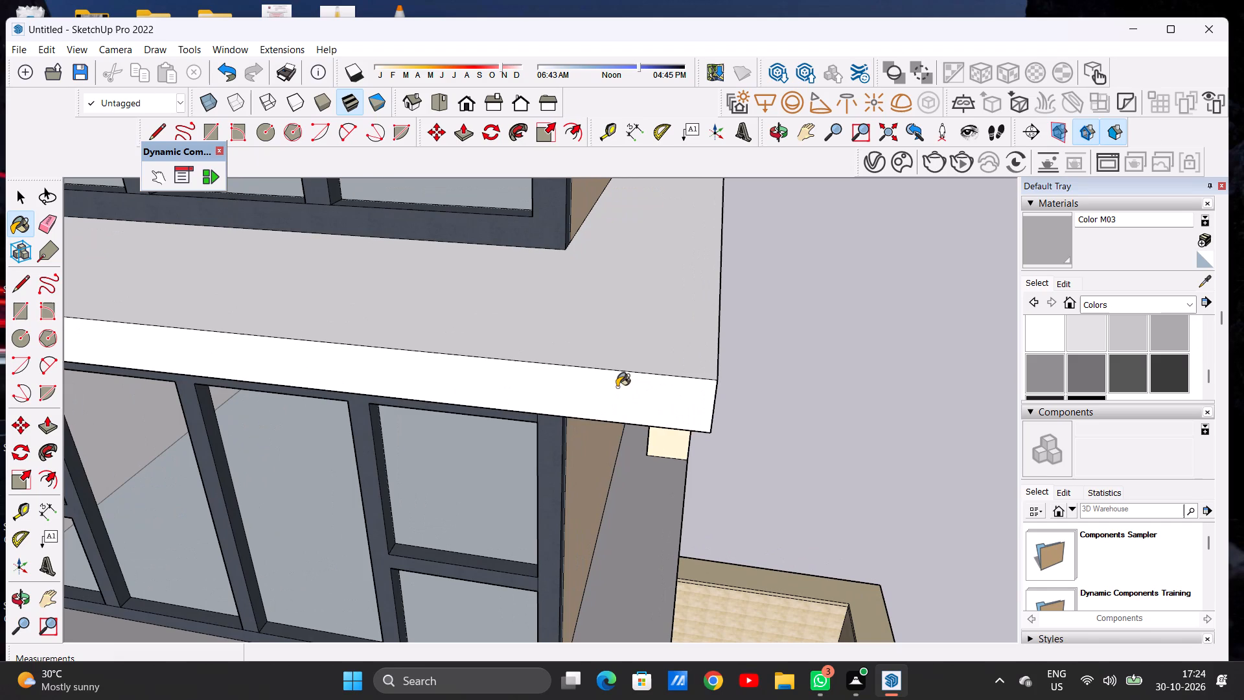
pyautogui.click(619, 361)
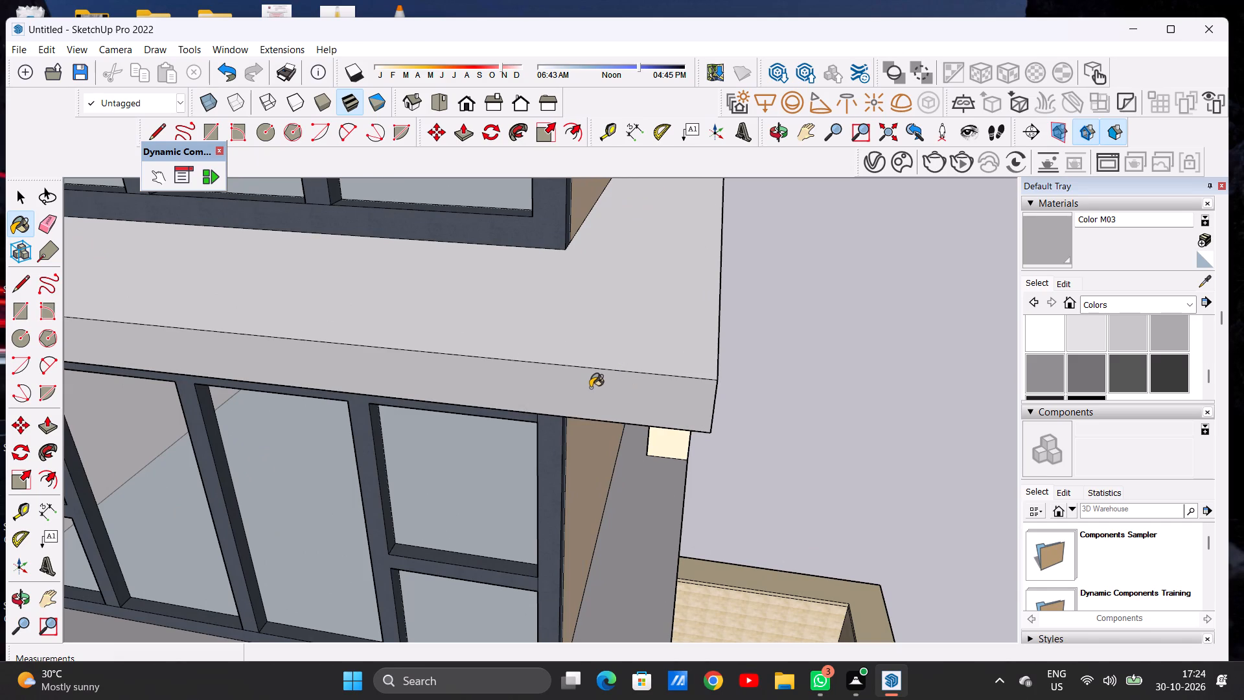
# Paint the side edge of the projecting slab between the two large window levels with Color M03.
pyautogui.scroll(-12, 581, 389)
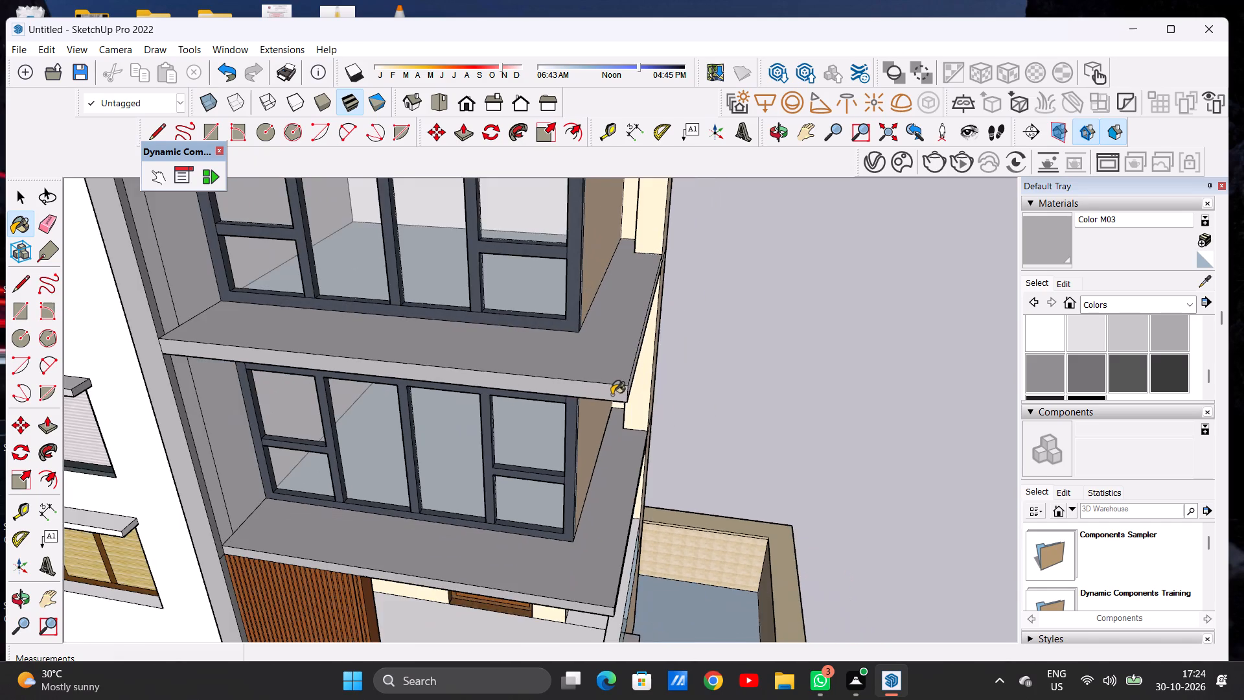
pyautogui.moveTo(611, 393); pyautogui.dragTo(487, 349, button='middle')
pyautogui.scroll(7, 509, 350)
pyautogui.click(511, 335)
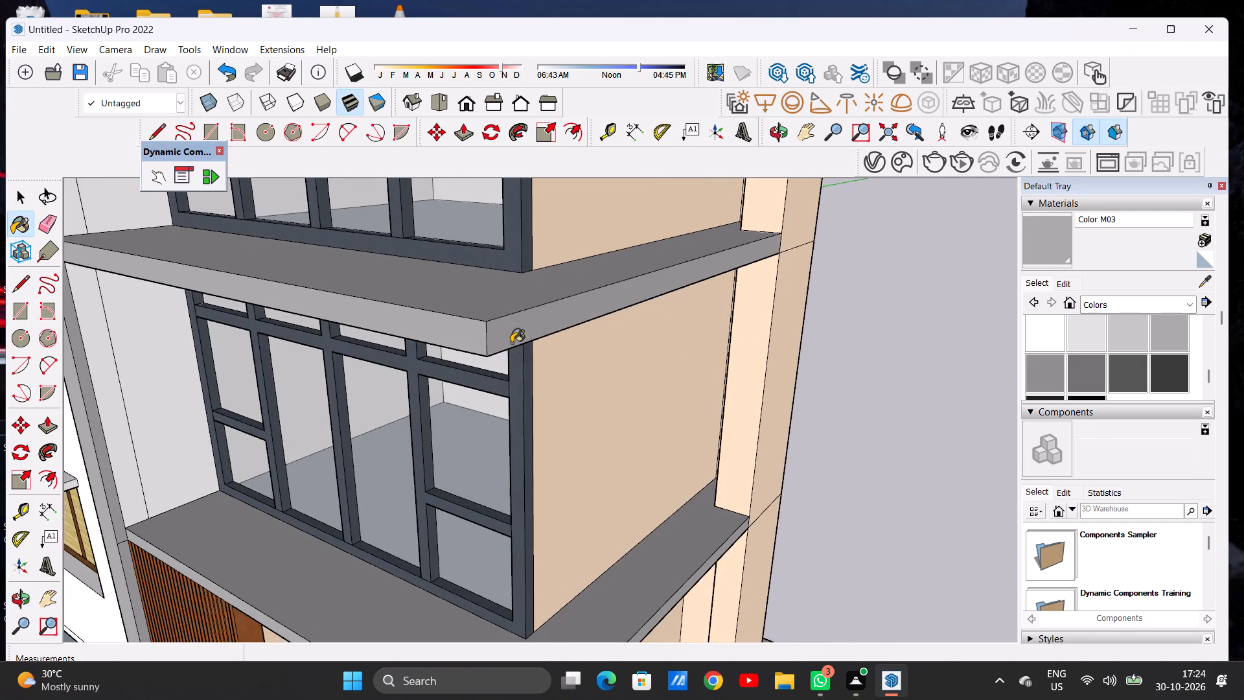
# Paint the front edge of the roof slab above the upper large window with Color M03.
pyautogui.scroll(-13, 507, 391)
pyautogui.moveTo(456, 435); pyautogui.dragTo(622, 403, button='middle')
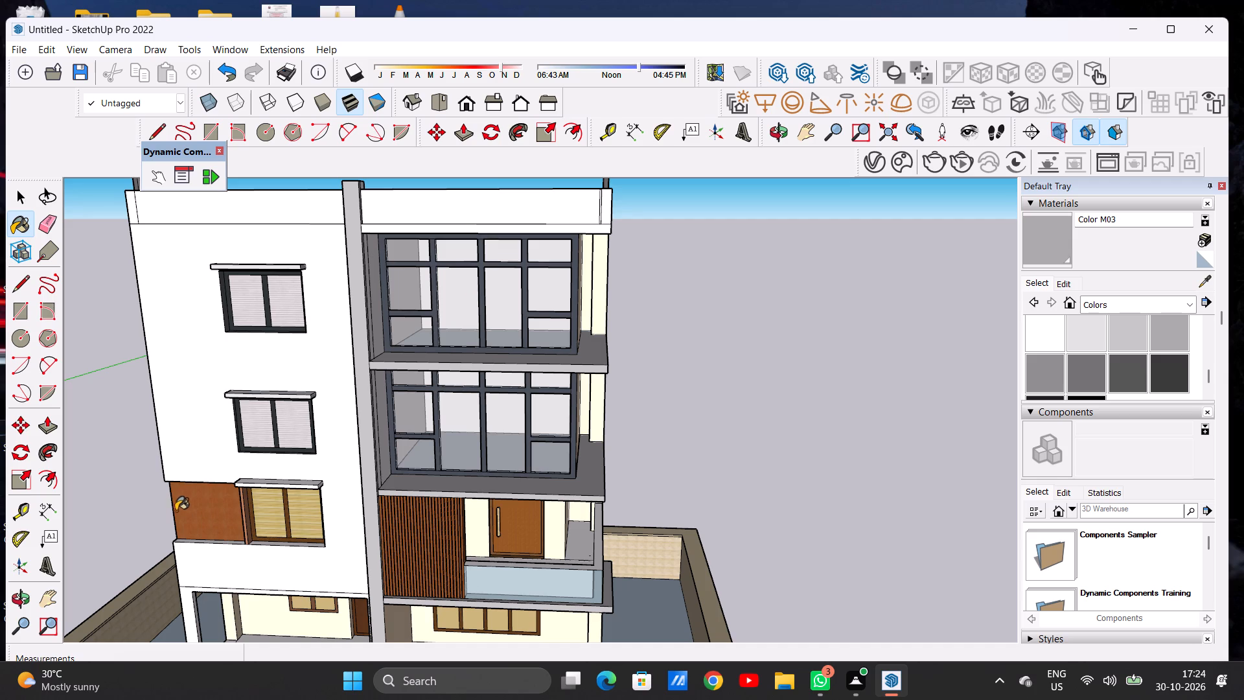
pyautogui.scroll(-9, 155, 544)
pyautogui.scroll(7, 204, 519)
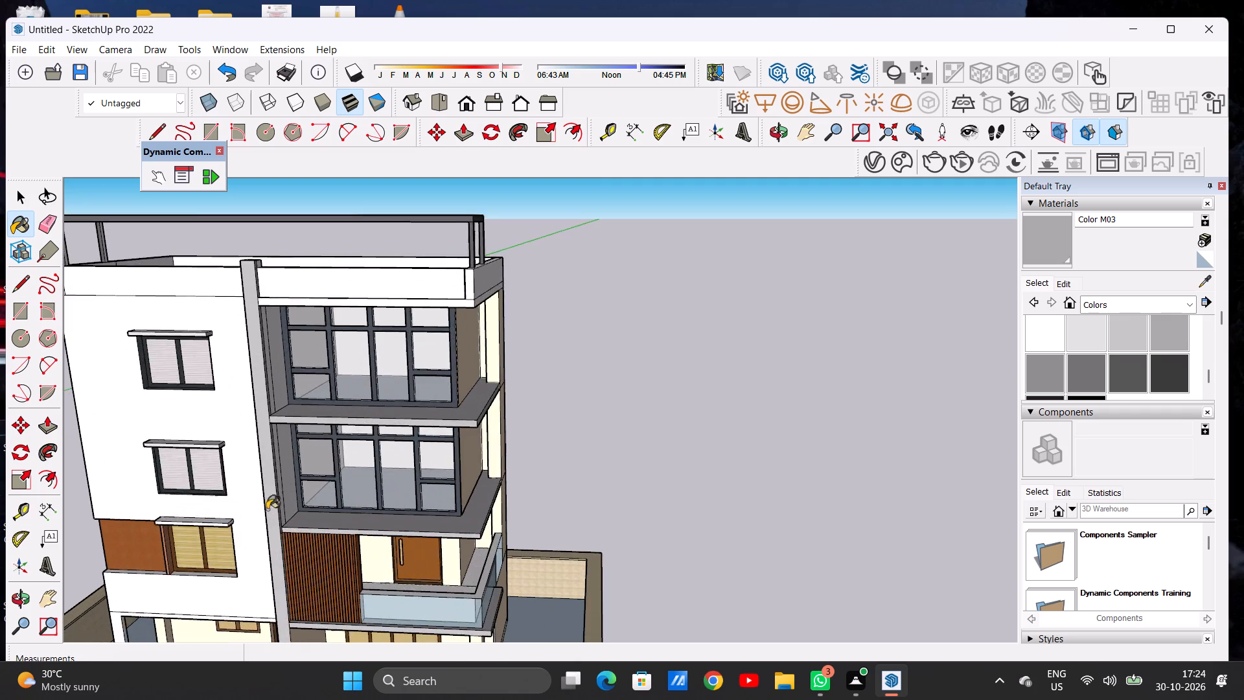
pyautogui.moveTo(274, 516); pyautogui.dragTo(290, 452, button='middle')
pyautogui.scroll(-8, 459, 438)
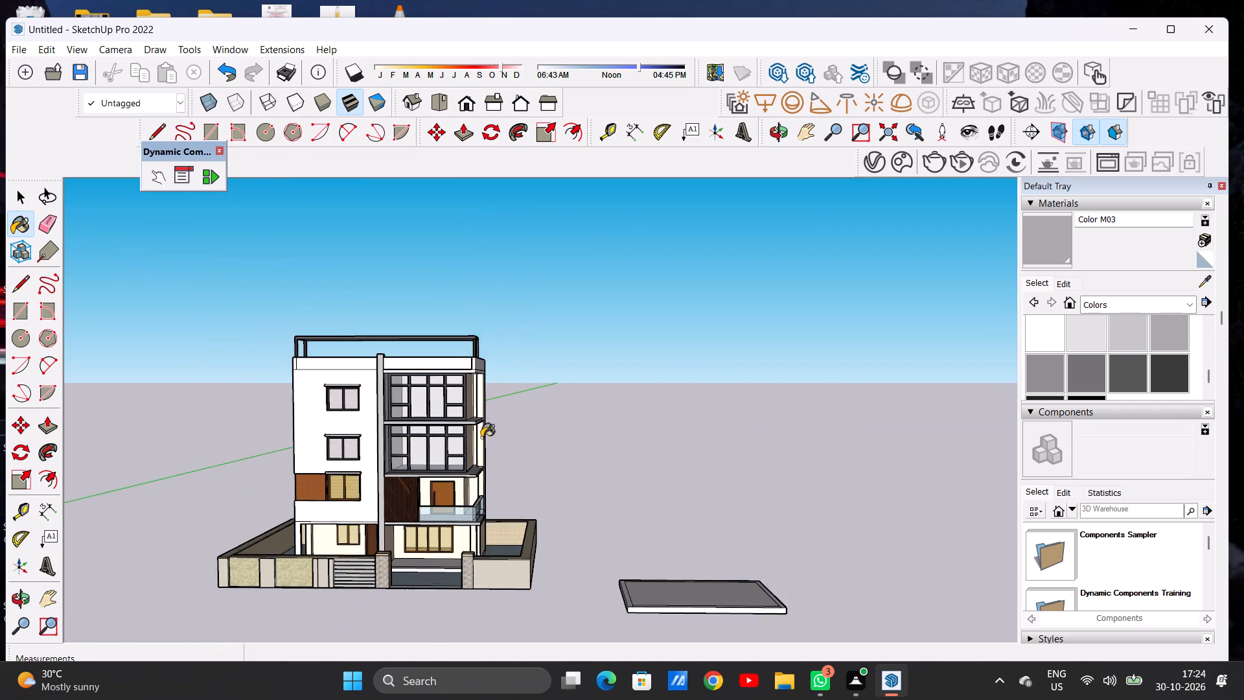
pyautogui.scroll(-1, 481, 437)
pyautogui.scroll(7, 465, 496)
pyautogui.scroll(-1, 432, 494)
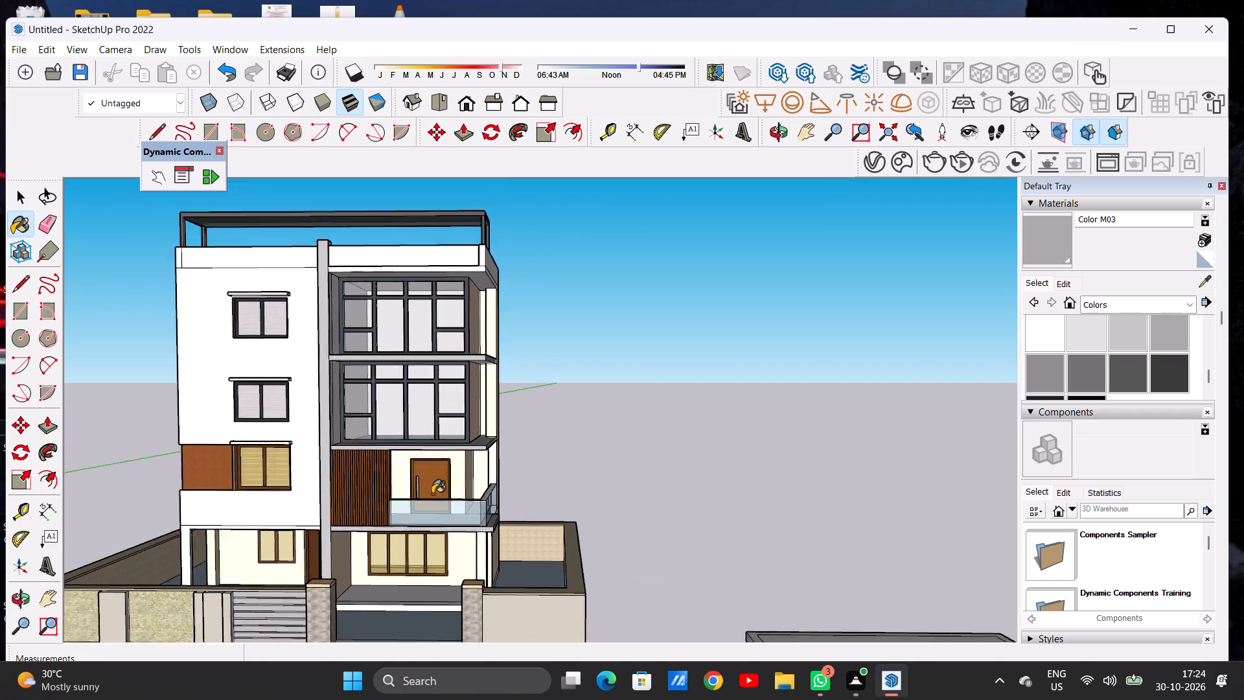
pyautogui.scroll(-3, 432, 494)
pyautogui.scroll(20, 441, 325)
pyautogui.scroll(2, 441, 325)
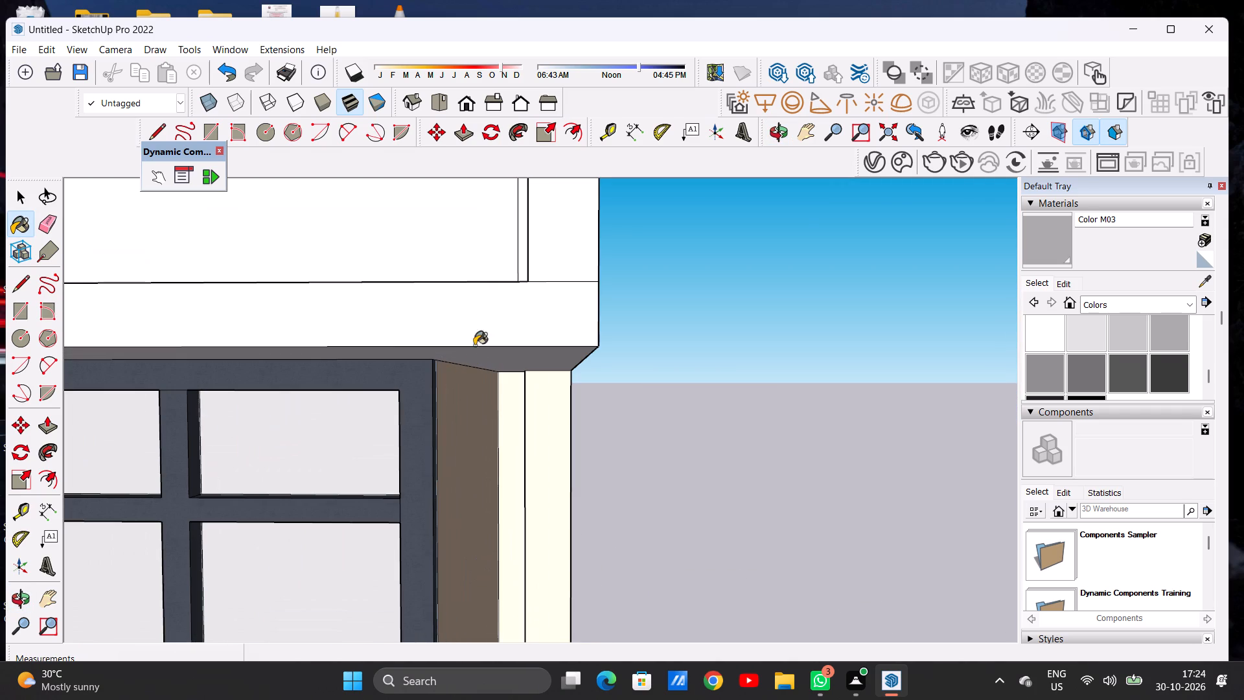
pyautogui.click(483, 309)
# Paint the front face of the parapet's outer end post above the large windows with Color M03.
pyautogui.scroll(-8, 474, 351)
pyautogui.moveTo(480, 340); pyautogui.dragTo(489, 386, button='middle')
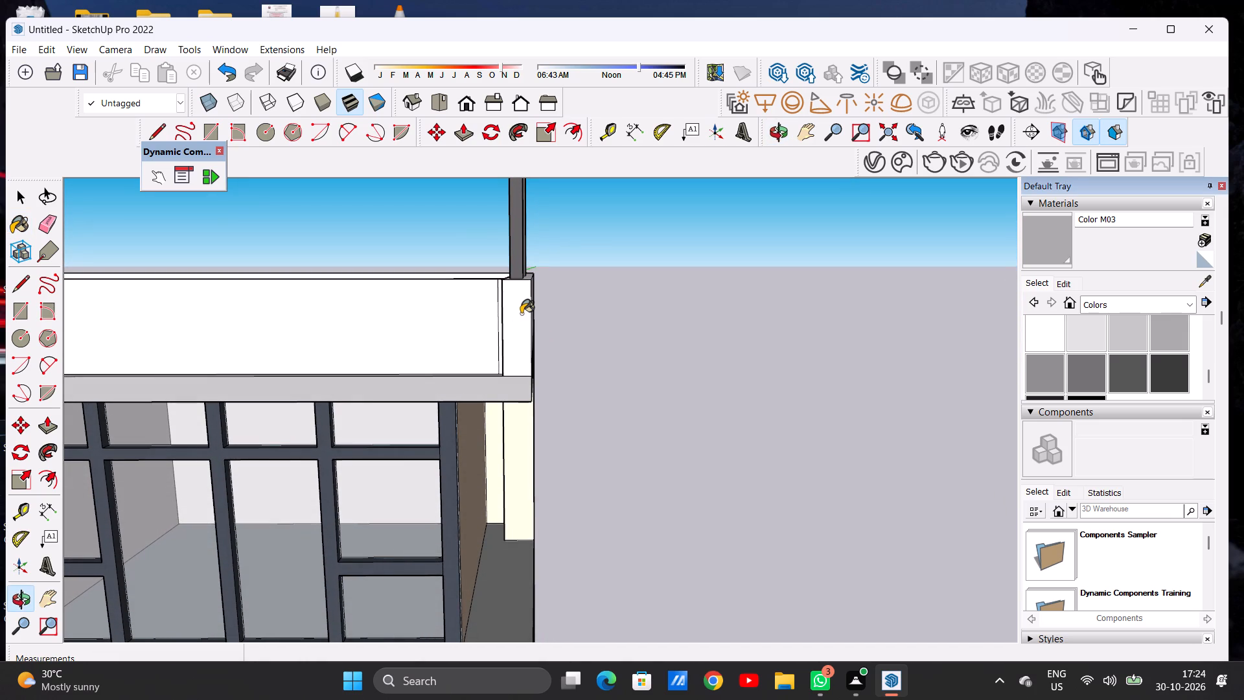
pyautogui.click(521, 314)
# Paint the narrow top ledge of the roof slab edge, in front of the white parapet panel, with Color M03.
pyautogui.scroll(-4, 517, 318)
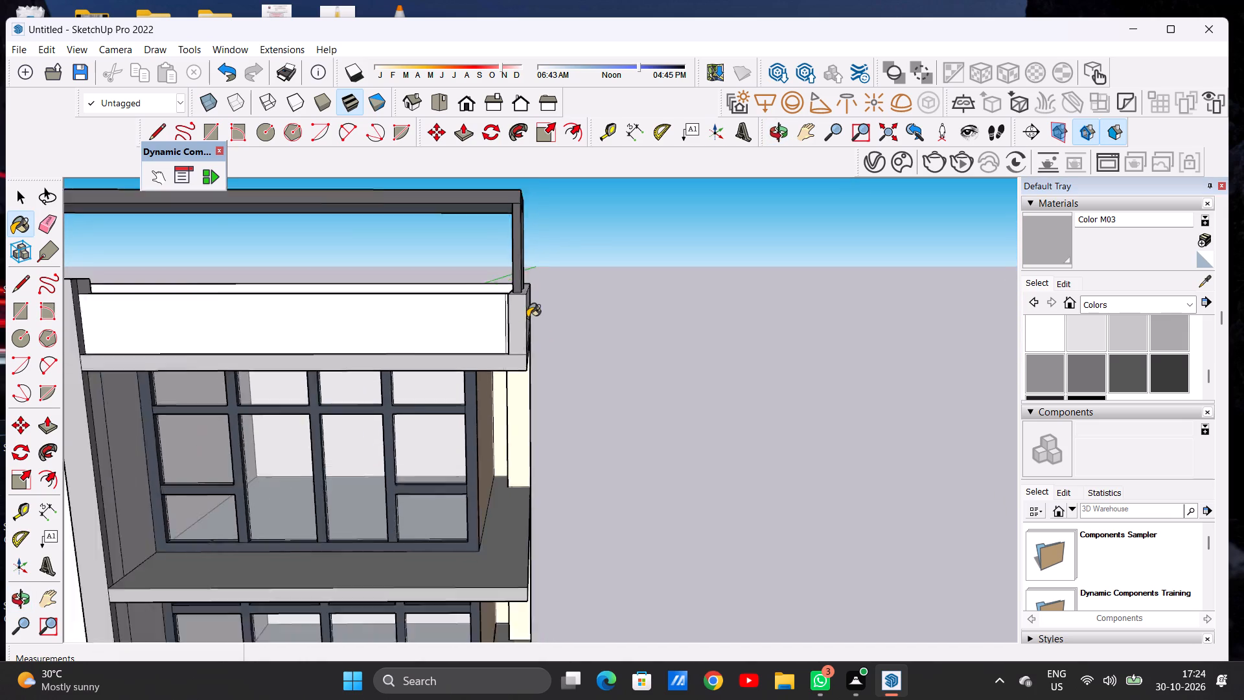
pyautogui.scroll(-10, 527, 318)
pyautogui.moveTo(367, 320); pyautogui.dragTo(328, 401, button='middle')
pyautogui.scroll(2, 356, 362)
pyautogui.scroll(-1, 356, 362)
pyautogui.scroll(20, 356, 362)
pyautogui.click(368, 340)
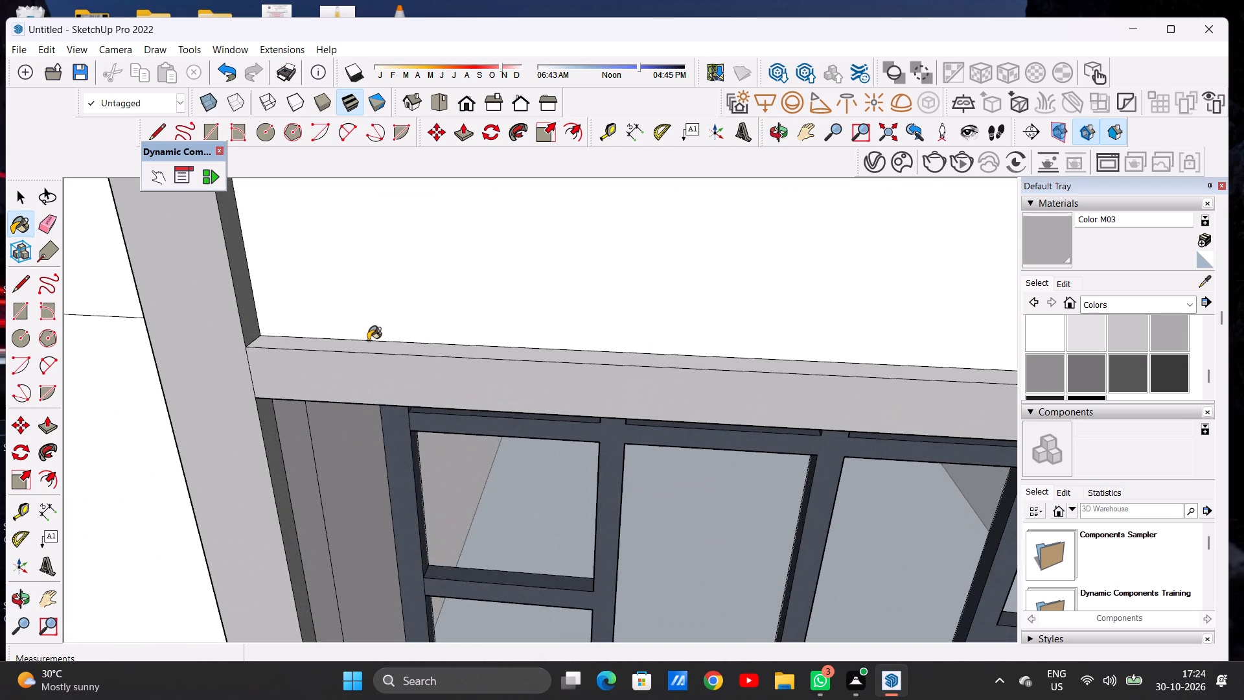
pyautogui.click(365, 347)
# Paint the inner side face of the parapet's outer end post, beside the white panel, with Color M03.
pyautogui.moveTo(365, 347); pyautogui.dragTo(176, 385, button='middle')
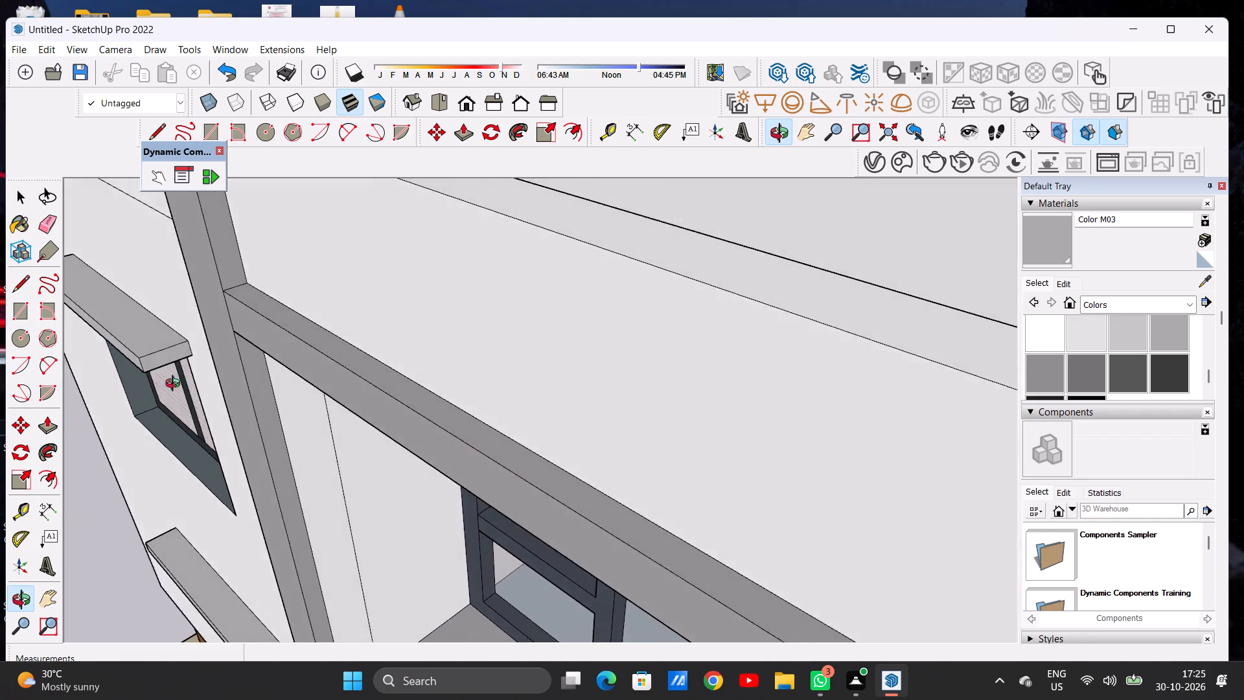
pyautogui.moveTo(176, 385); pyautogui.dragTo(391, 362, button='middle')
pyautogui.scroll(-9, 380, 359)
pyautogui.scroll(1, 380, 359)
pyautogui.scroll(-7, 380, 359)
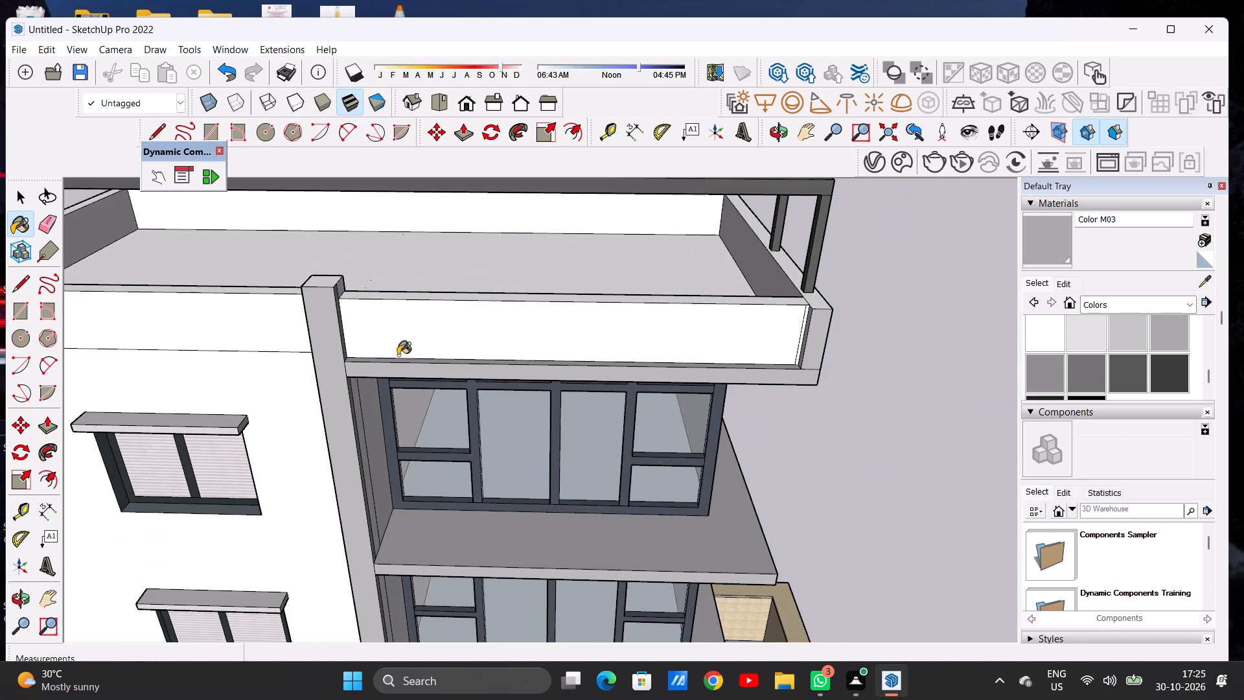
pyautogui.moveTo(549, 342); pyautogui.dragTo(625, 329, button='middle')
pyautogui.scroll(-3, 411, 346)
pyautogui.scroll(12, 685, 340)
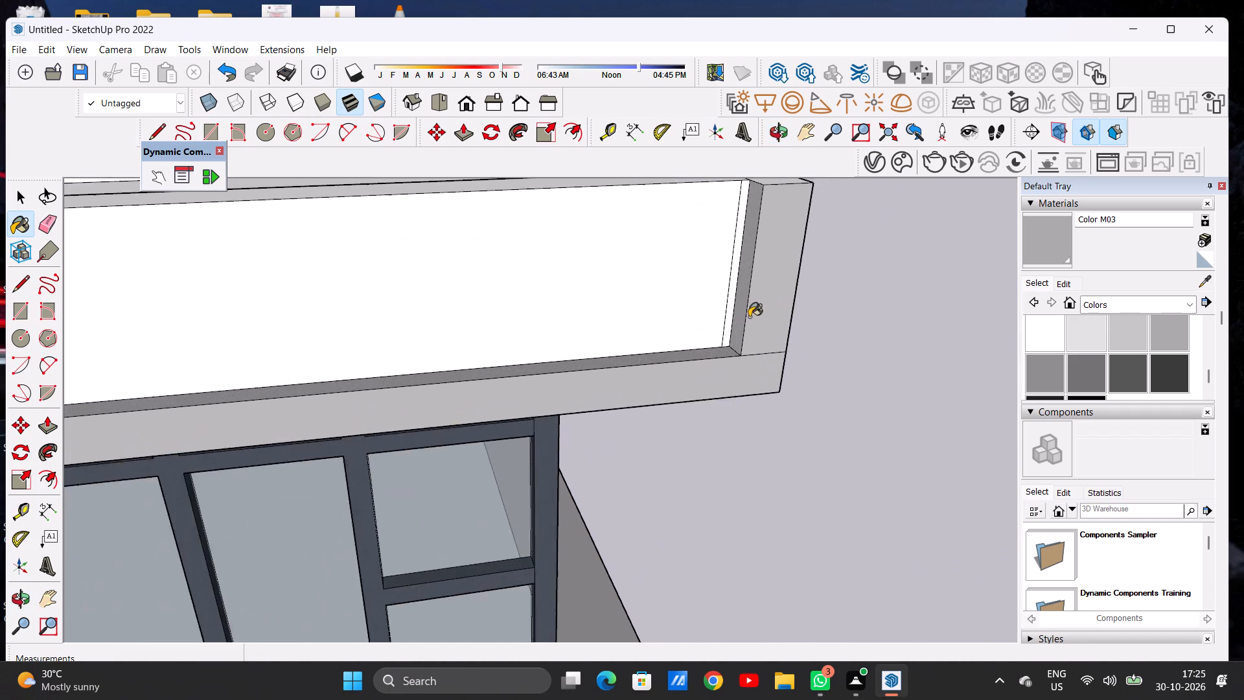
pyautogui.scroll(15, 749, 317)
pyautogui.click(733, 330)
# Paint the top end of the central pier at roof level with Color M03.
pyautogui.scroll(-9, 702, 356)
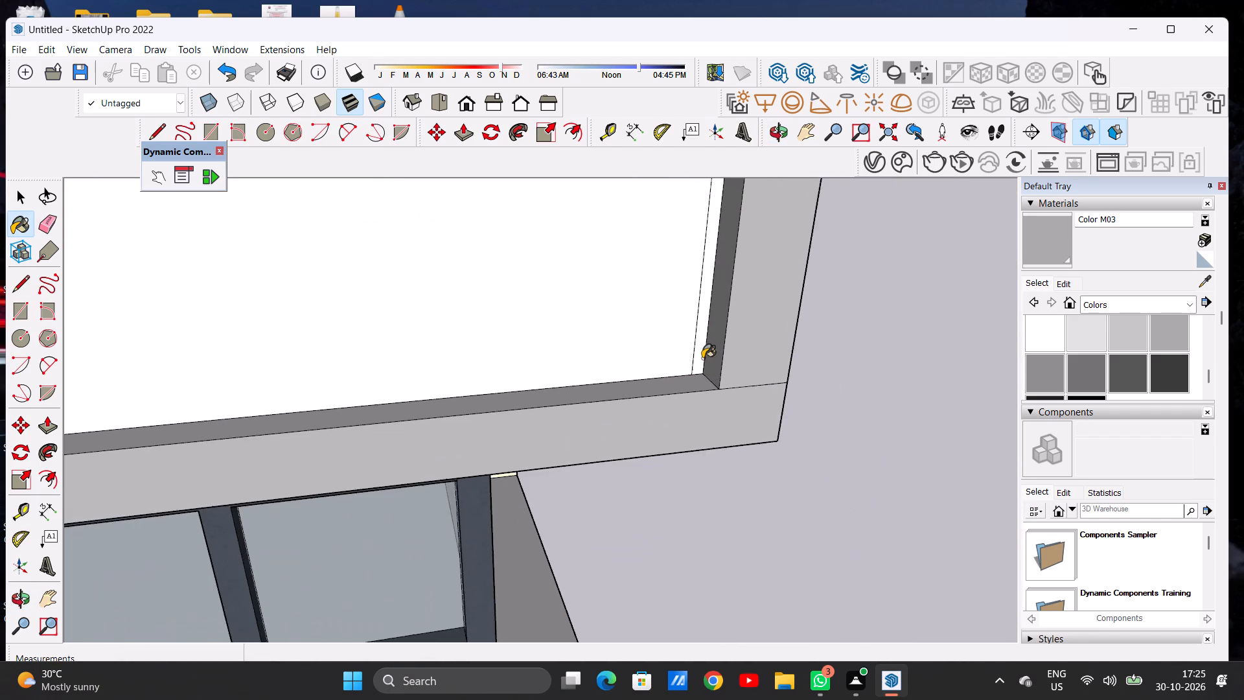
pyautogui.scroll(-7, 665, 371)
pyautogui.moveTo(669, 352); pyautogui.dragTo(650, 381, button='middle')
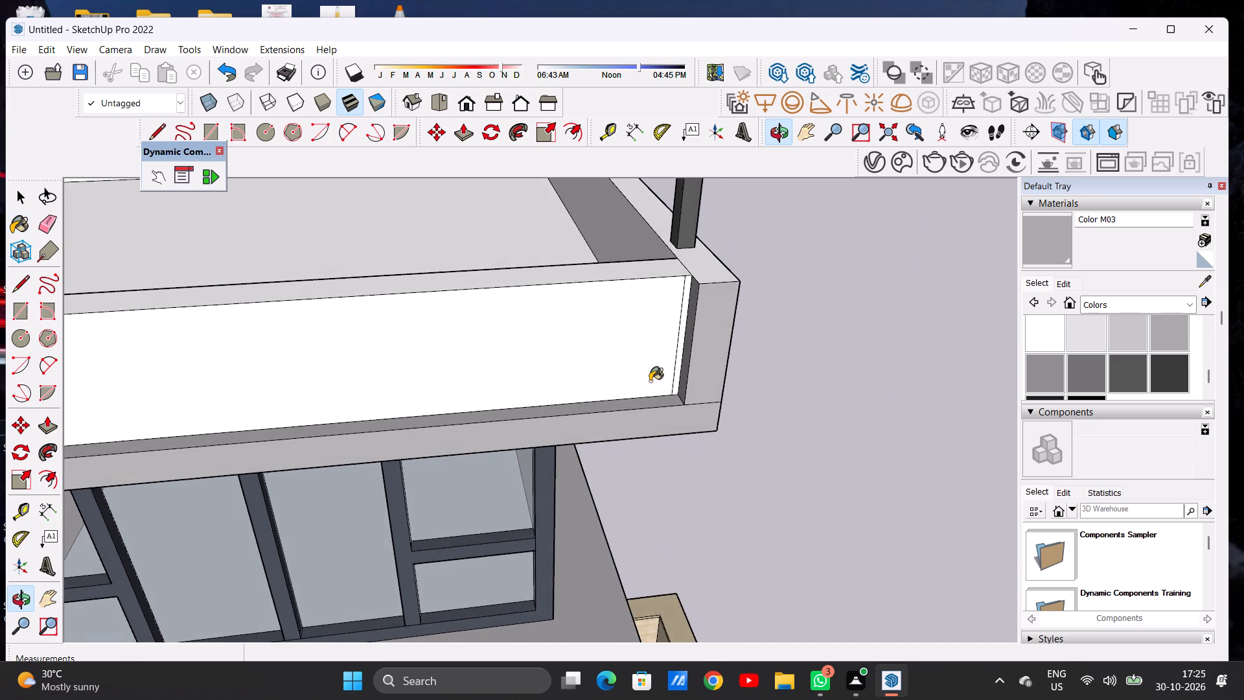
pyautogui.scroll(-10, 652, 381)
pyautogui.moveTo(362, 387); pyautogui.dragTo(596, 336, button='middle')
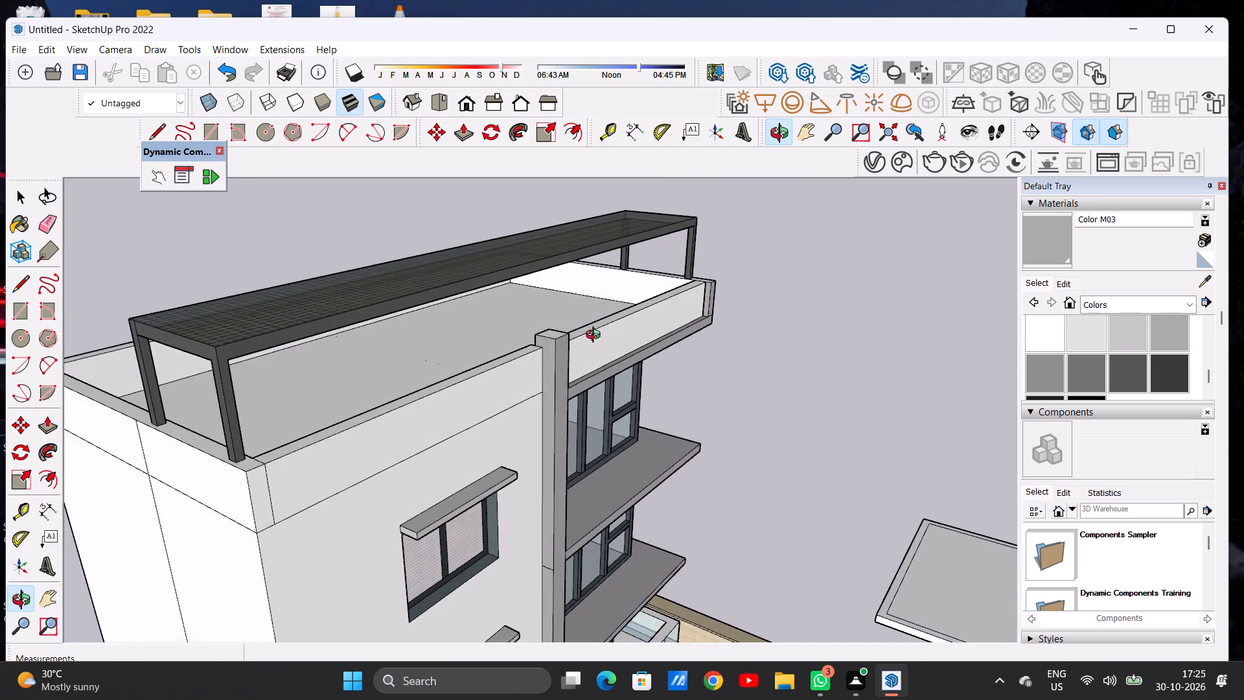
pyautogui.moveTo(596, 336); pyautogui.dragTo(597, 336, button='middle')
pyautogui.scroll(7, 554, 360)
pyautogui.scroll(-1, 547, 345)
pyautogui.scroll(4, 547, 345)
pyautogui.click(555, 331)
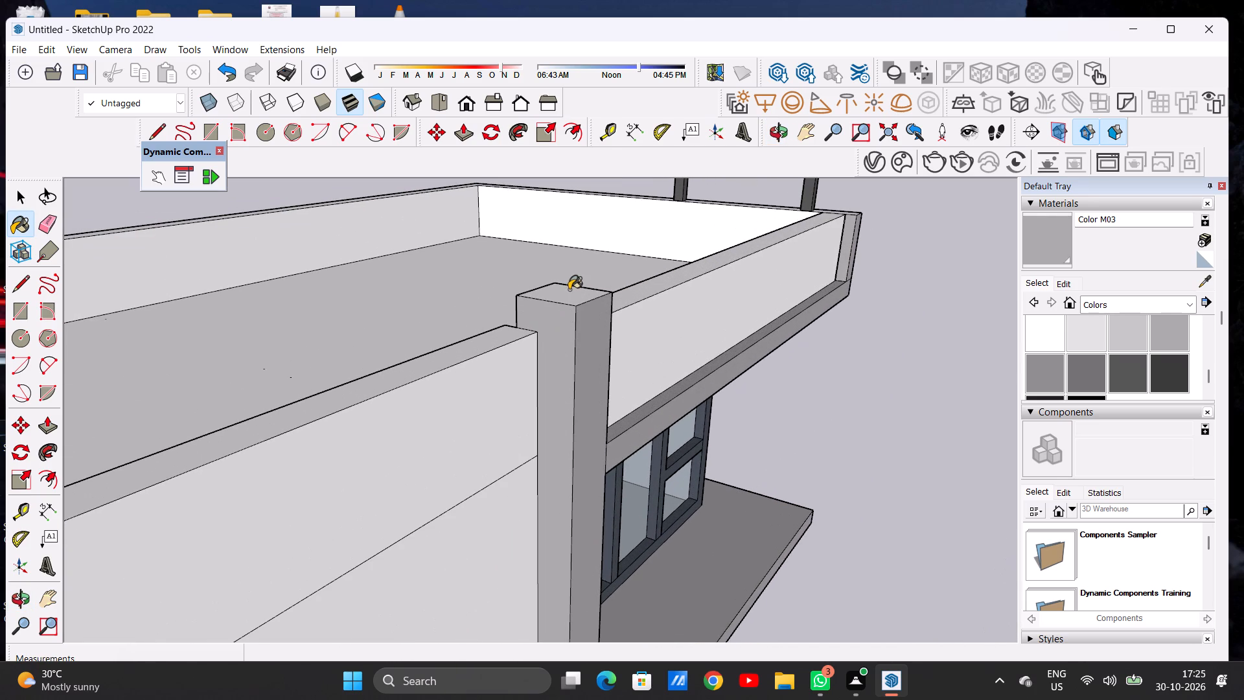
pyautogui.moveTo(570, 296); pyautogui.dragTo(568, 392, button='middle')
pyautogui.click(571, 383)
# Paint the central pier's side face above the parapet coping with Color M03.
pyautogui.moveTo(600, 374); pyautogui.dragTo(243, 331, button='middle')
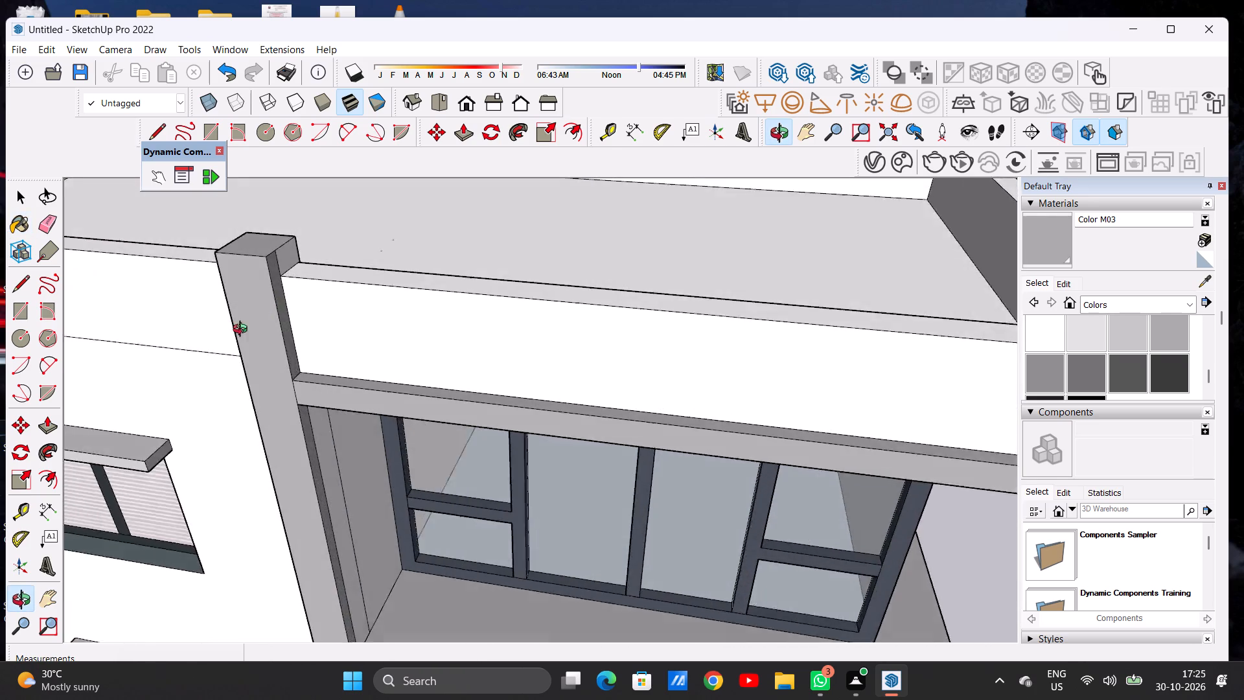
pyautogui.moveTo(243, 331); pyautogui.dragTo(173, 329, button='middle')
pyautogui.scroll(3, 262, 263)
pyautogui.scroll(-1, 266, 245)
pyautogui.scroll(8, 266, 245)
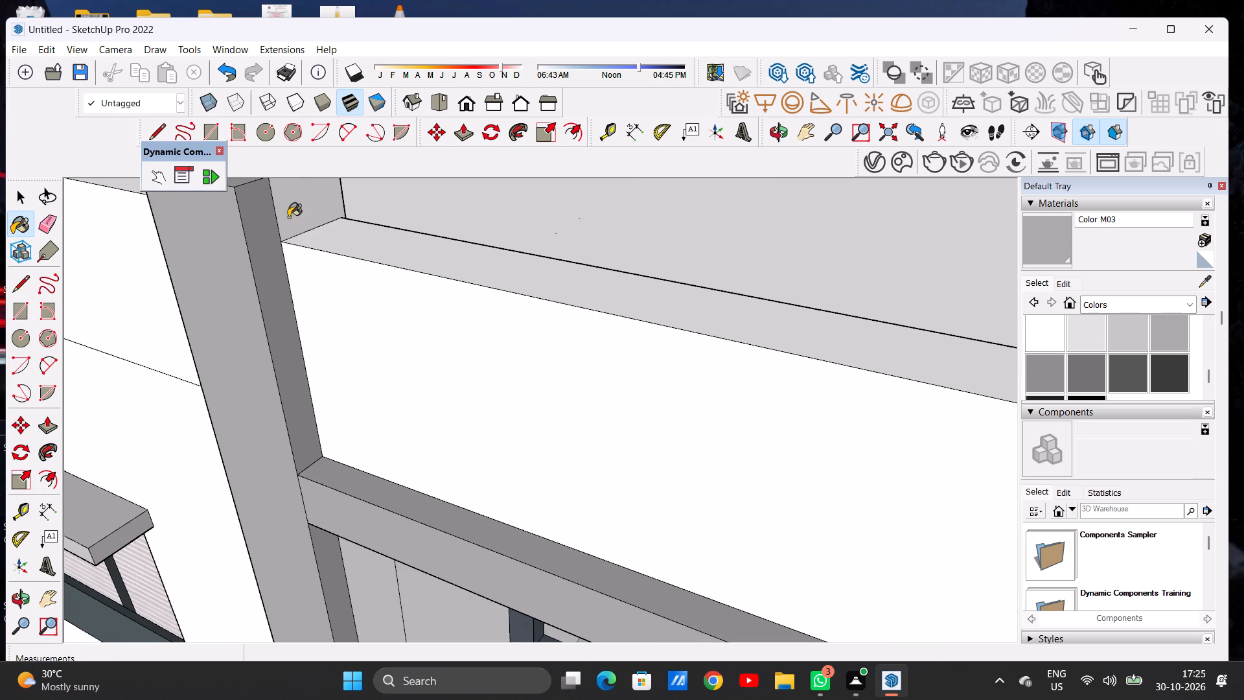
pyautogui.click(295, 213)
# Paint the central pier's rear face, on the roof terrace side of the parapet, with Color M03.
pyautogui.scroll(-17, 311, 309)
pyautogui.moveTo(416, 284); pyautogui.dragTo(345, 263, button='middle')
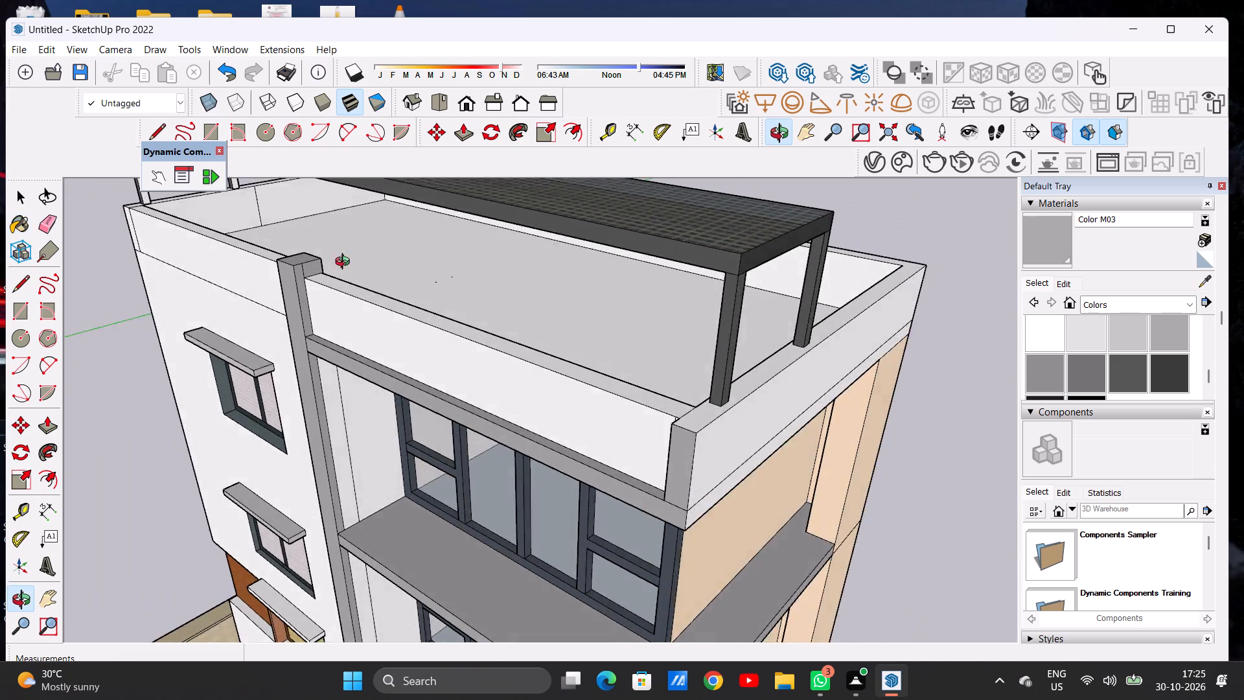
pyautogui.moveTo(345, 263); pyautogui.dragTo(102, 270, button='middle')
pyautogui.moveTo(538, 285); pyautogui.dragTo(401, 274, button='middle')
pyautogui.scroll(1, 429, 224)
pyautogui.scroll(-1, 429, 224)
pyautogui.scroll(5, 429, 224)
pyautogui.scroll(-1, 422, 222)
pyautogui.scroll(12, 422, 222)
pyautogui.click(414, 233)
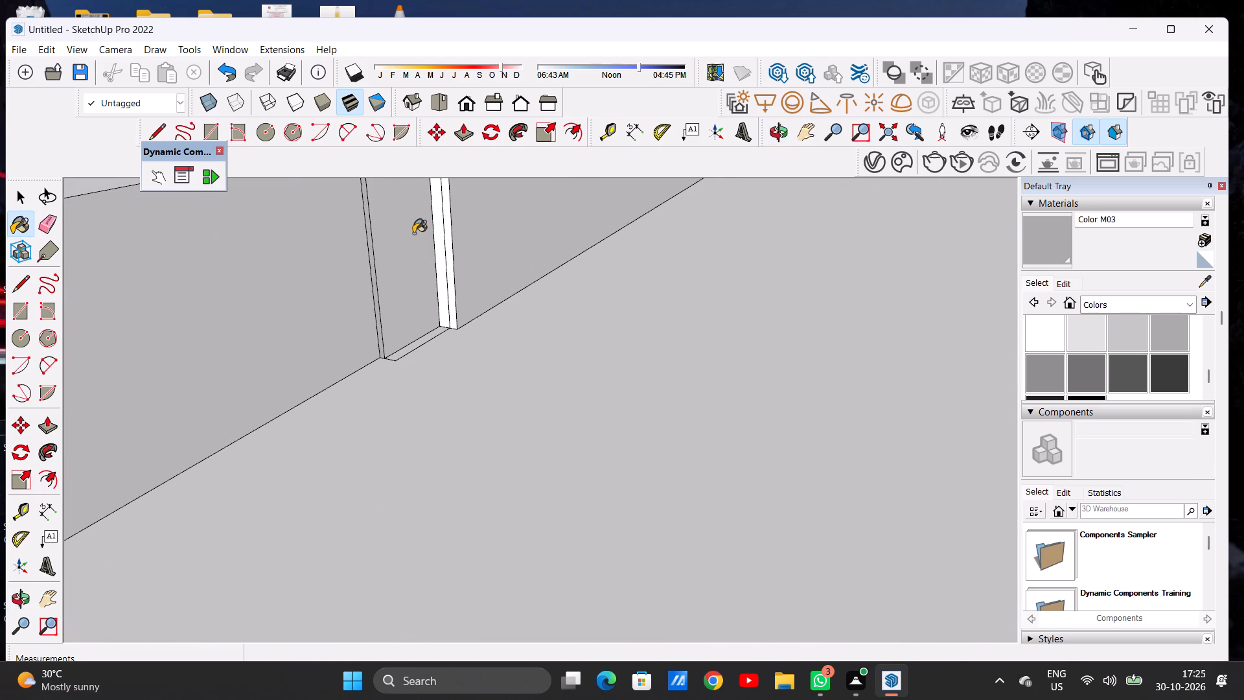
pyautogui.scroll(2, 374, 307)
pyautogui.scroll(-1, 374, 309)
pyautogui.scroll(3, 374, 309)
pyautogui.click(375, 309)
# Paint the narrow side strip where the central pier's back meets the inside of the roof parapet with Color M03.
pyautogui.scroll(-6, 398, 308)
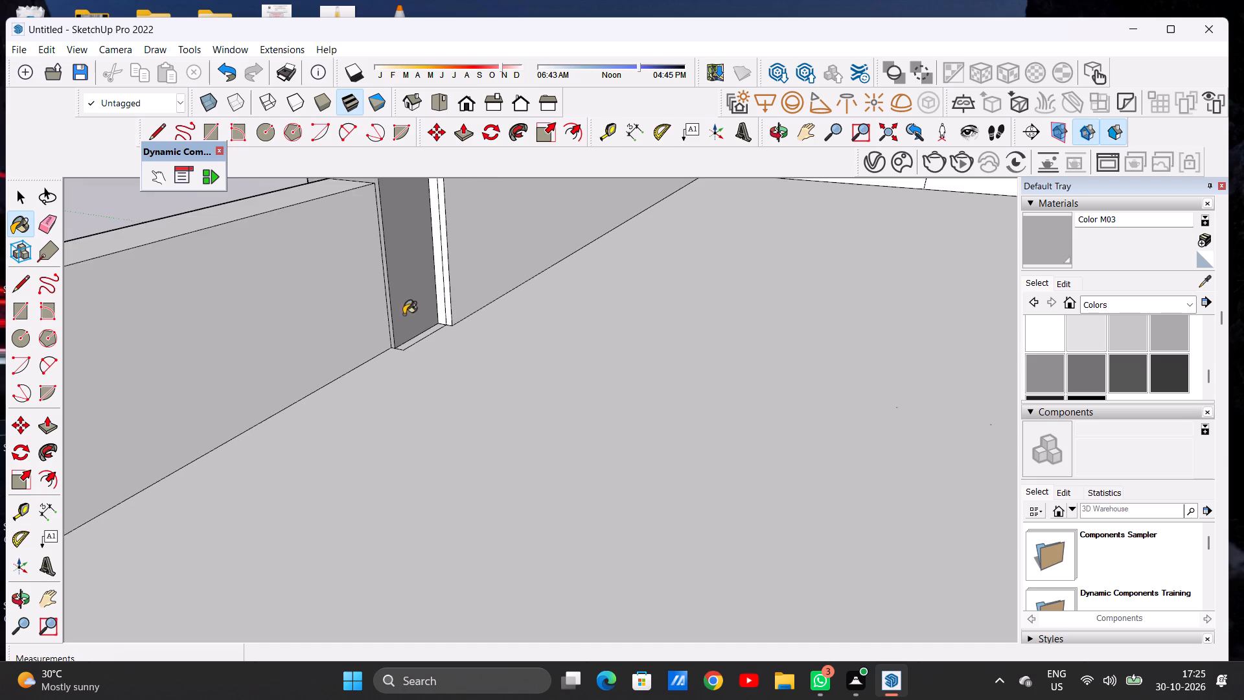
pyautogui.scroll(-1, 404, 314)
pyautogui.moveTo(386, 345); pyautogui.dragTo(525, 334, button='middle')
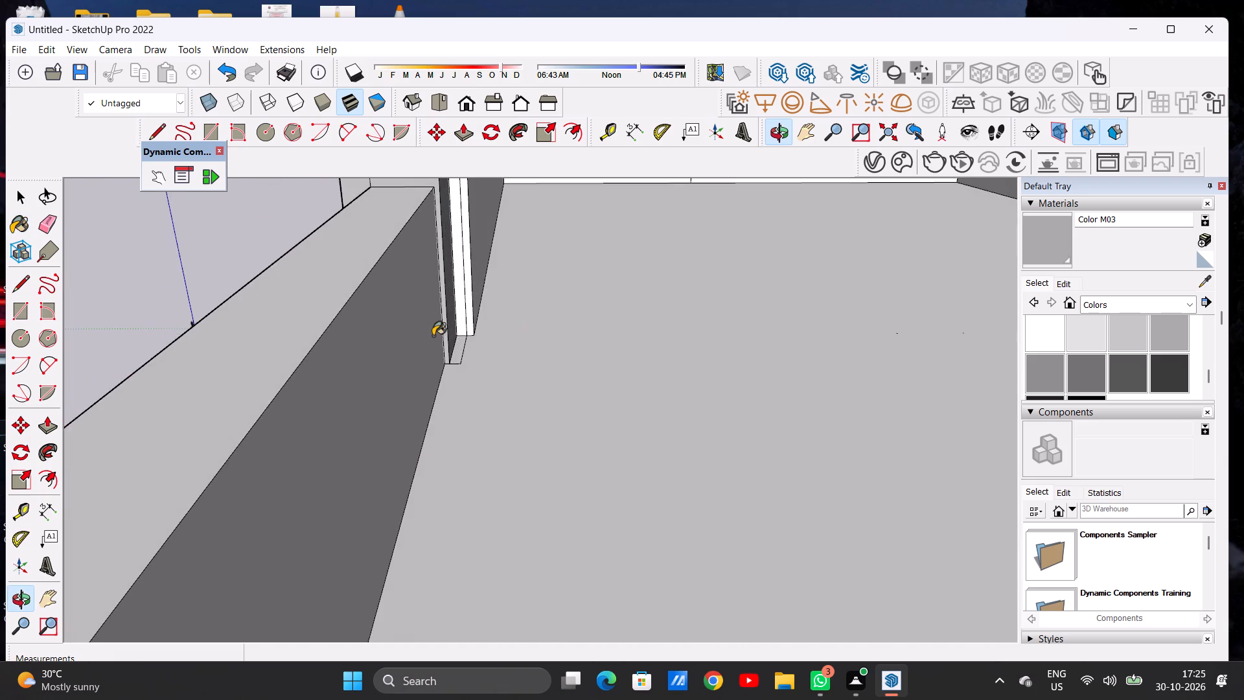
pyautogui.scroll(2, 425, 336)
pyautogui.scroll(-1, 425, 336)
pyautogui.scroll(1, 425, 336)
pyautogui.scroll(-1, 425, 336)
pyautogui.scroll(8, 425, 336)
pyautogui.click(424, 332)
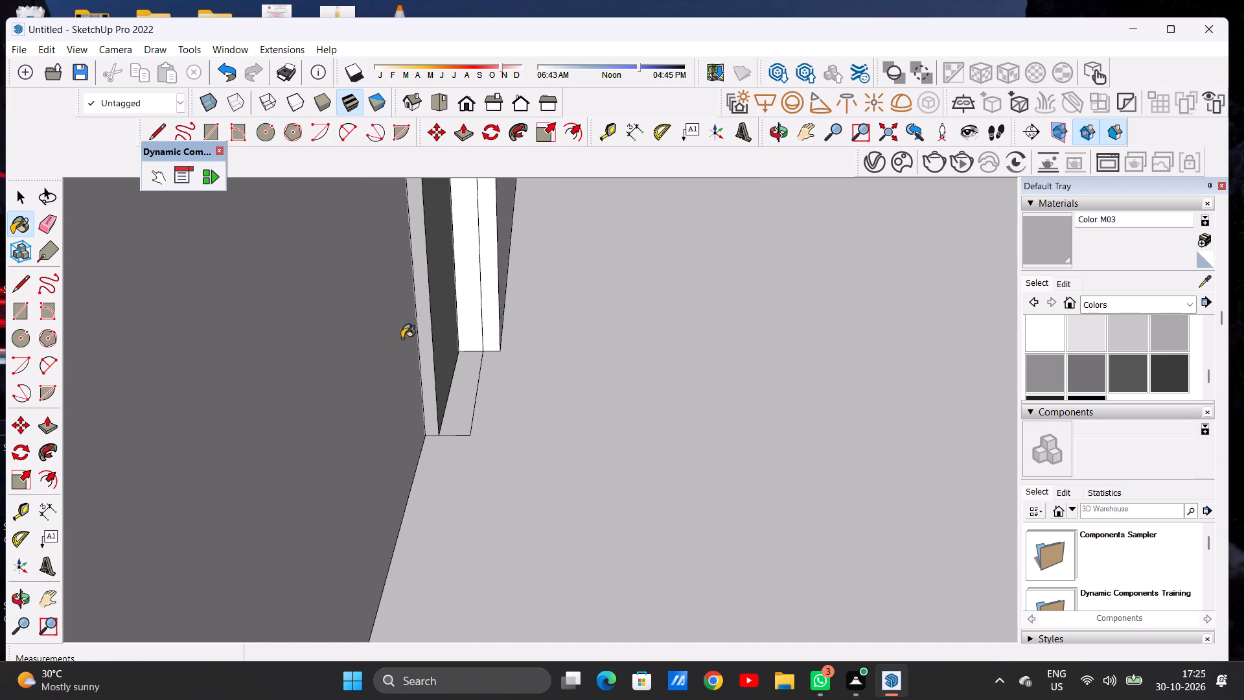
pyautogui.scroll(1, 424, 336)
pyautogui.scroll(-1, 426, 338)
pyautogui.scroll(11, 428, 339)
pyautogui.click(419, 330)
# Examine the grey finish across the front facade, from the roof parapet and pier down to the balcony and ground floor.
pyautogui.moveTo(407, 339); pyautogui.dragTo(415, 338, button='middle')
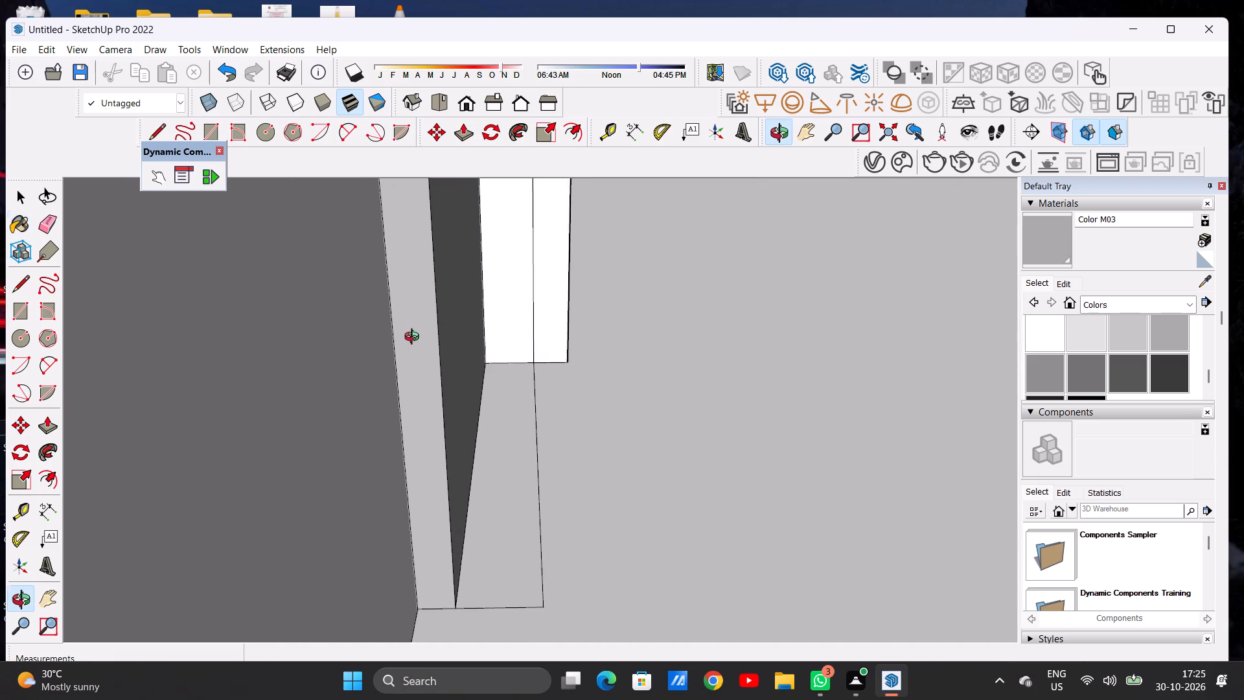
pyautogui.moveTo(415, 338); pyautogui.dragTo(634, 318, button='middle')
pyautogui.scroll(-20, 502, 348)
pyautogui.scroll(-3, 502, 348)
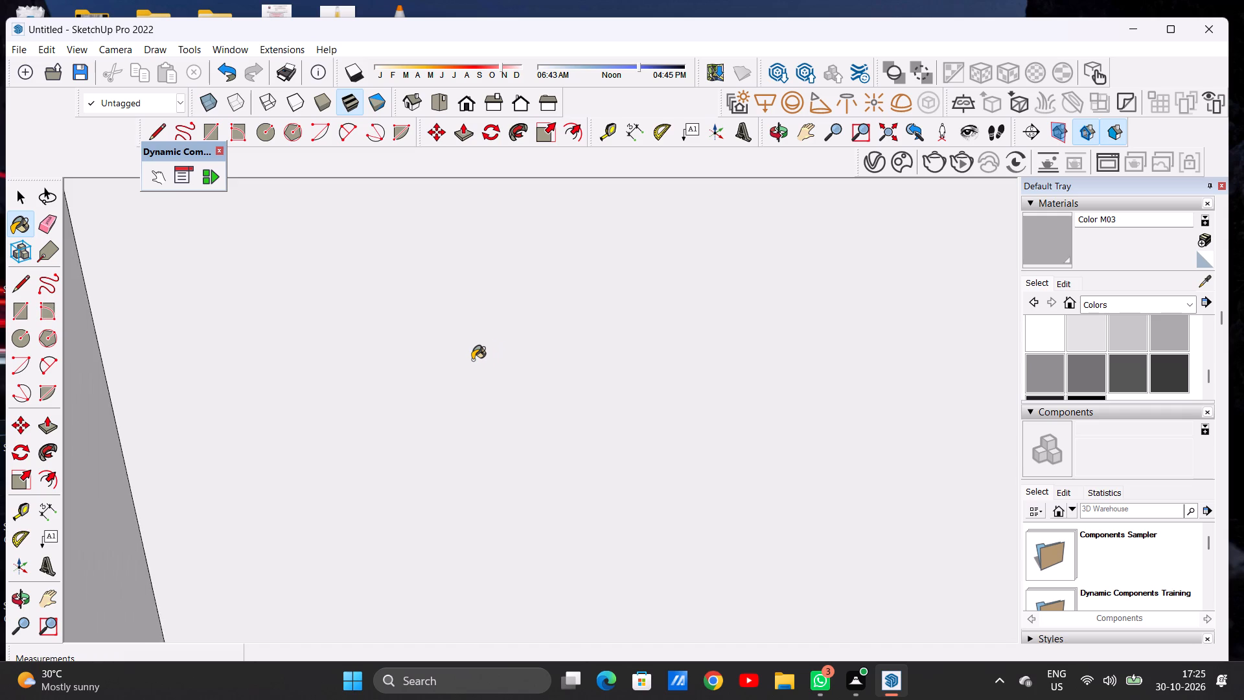
pyautogui.scroll(-20, 472, 360)
pyautogui.scroll(-6, 472, 360)
pyautogui.scroll(1, 444, 362)
pyautogui.scroll(-18, 444, 362)
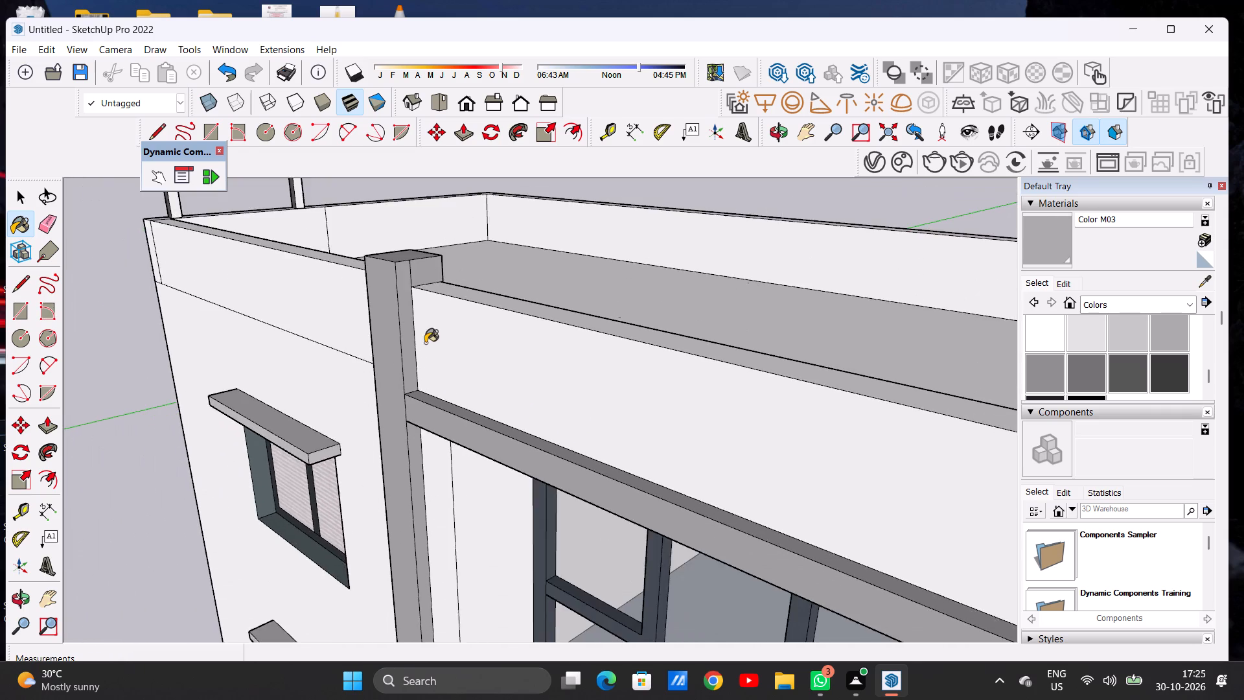
pyautogui.scroll(-3, 425, 343)
pyautogui.scroll(1, 430, 344)
pyautogui.scroll(-14, 437, 337)
pyautogui.moveTo(431, 361); pyautogui.dragTo(644, 317, button='middle')
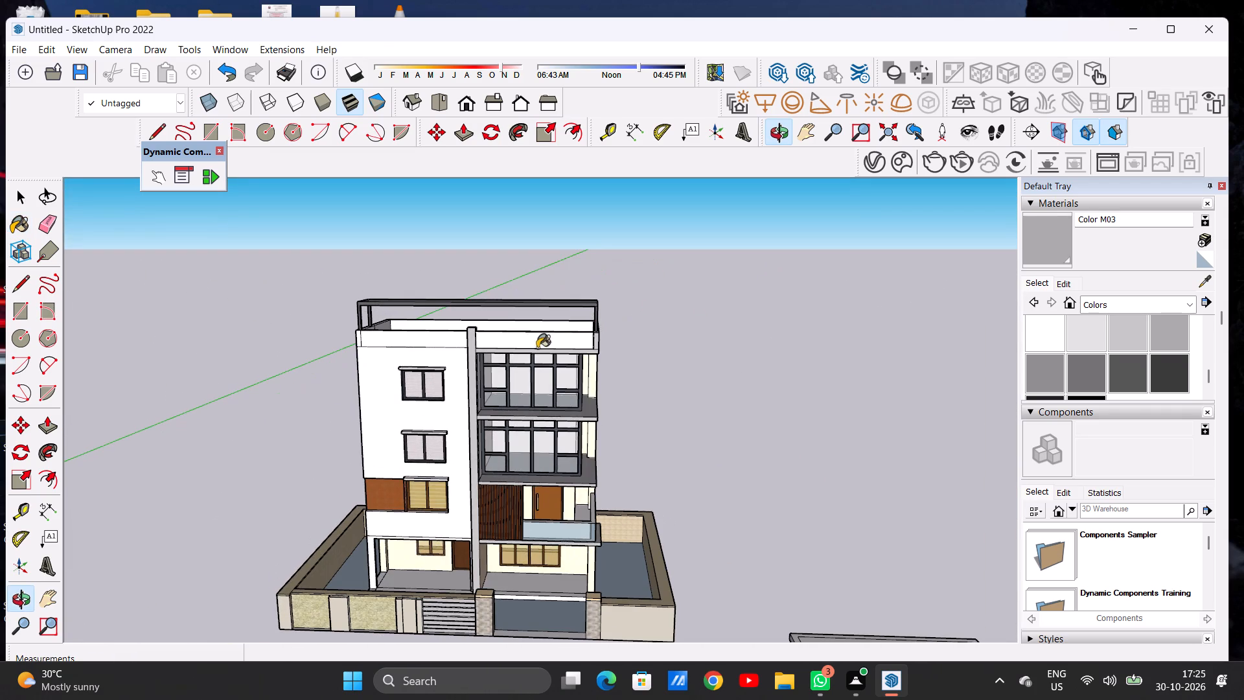
pyautogui.scroll(-8, 503, 338)
pyautogui.scroll(12, 492, 449)
pyautogui.scroll(-2, 501, 429)
pyautogui.scroll(5, 501, 429)
pyautogui.moveTo(501, 446); pyautogui.dragTo(511, 418, button='middle')
pyautogui.scroll(1, 501, 446)
pyautogui.scroll(-11, 490, 434)
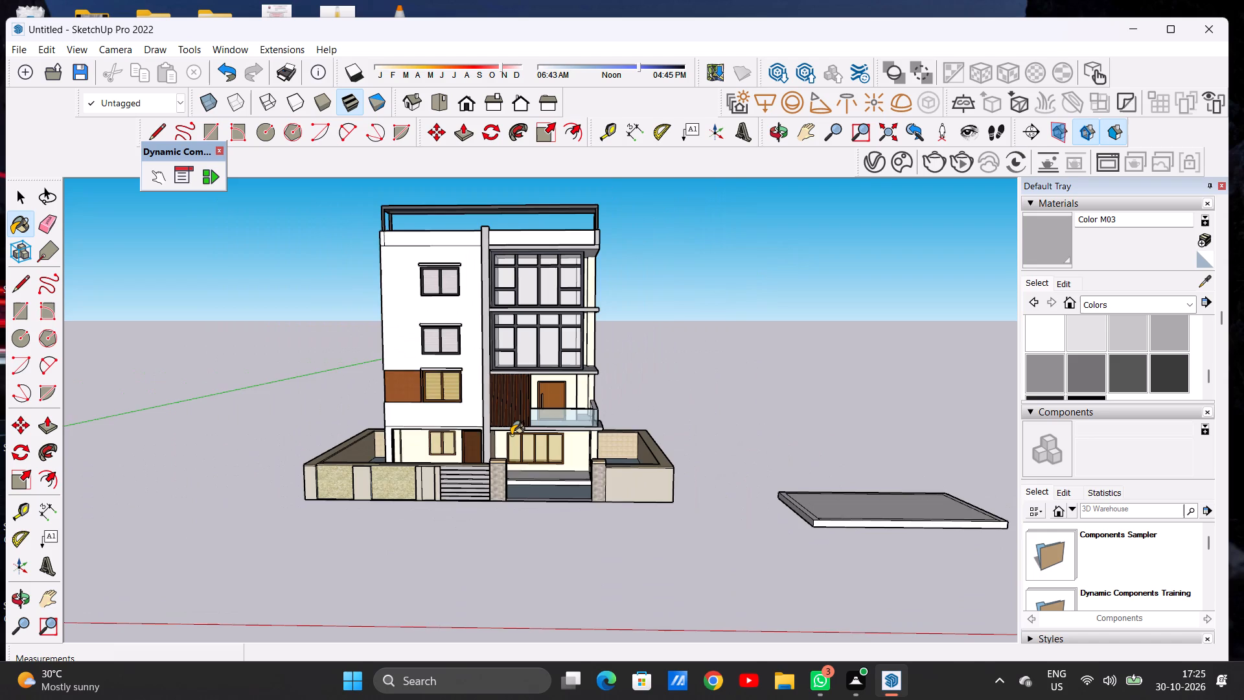
pyautogui.scroll(12, 527, 440)
pyautogui.scroll(-1, 571, 417)
pyautogui.scroll(5, 571, 417)
pyautogui.moveTo(606, 414); pyautogui.dragTo(556, 401, button='middle')
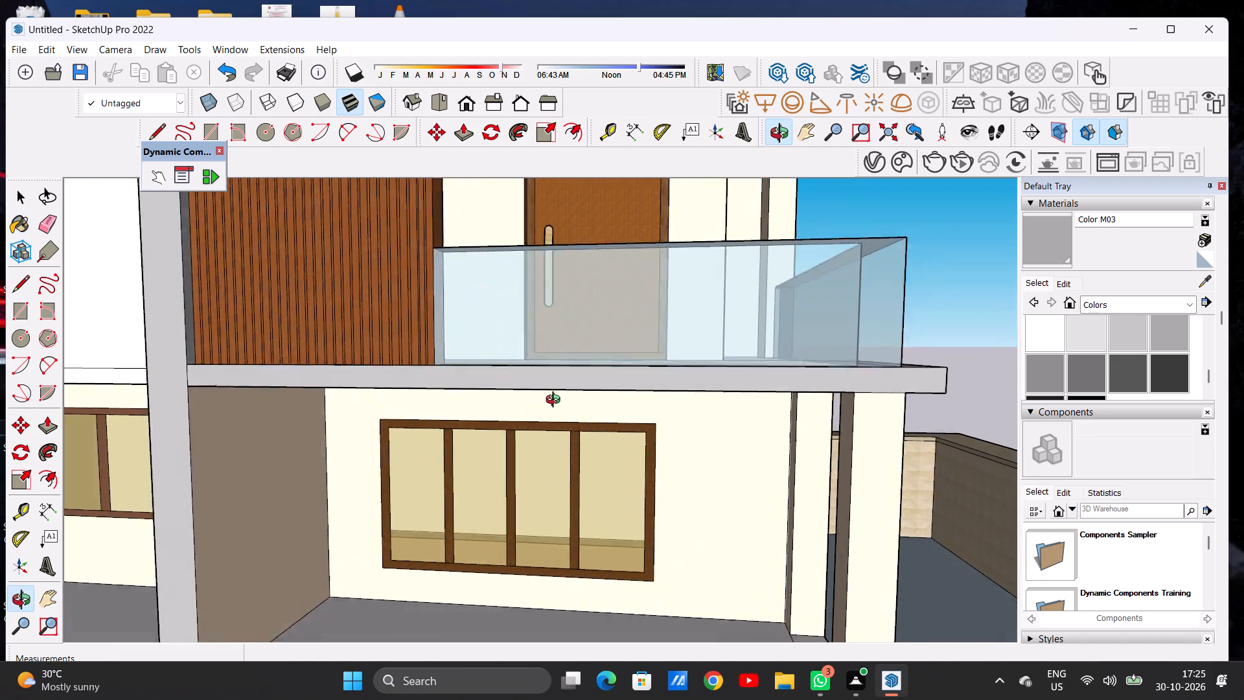
pyautogui.moveTo(556, 401); pyautogui.dragTo(622, 424, button='middle')
pyautogui.scroll(-6, 516, 405)
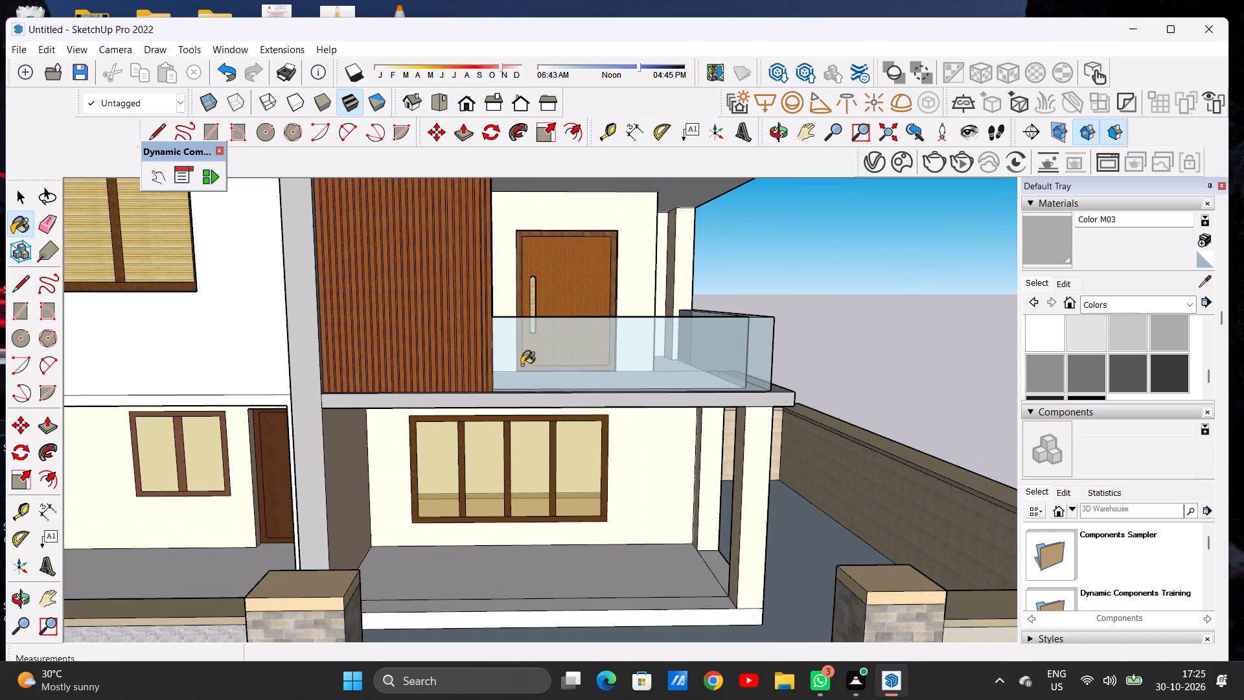
pyautogui.moveTo(524, 354); pyautogui.dragTo(536, 456, button='middle')
pyautogui.scroll(-7, 514, 423)
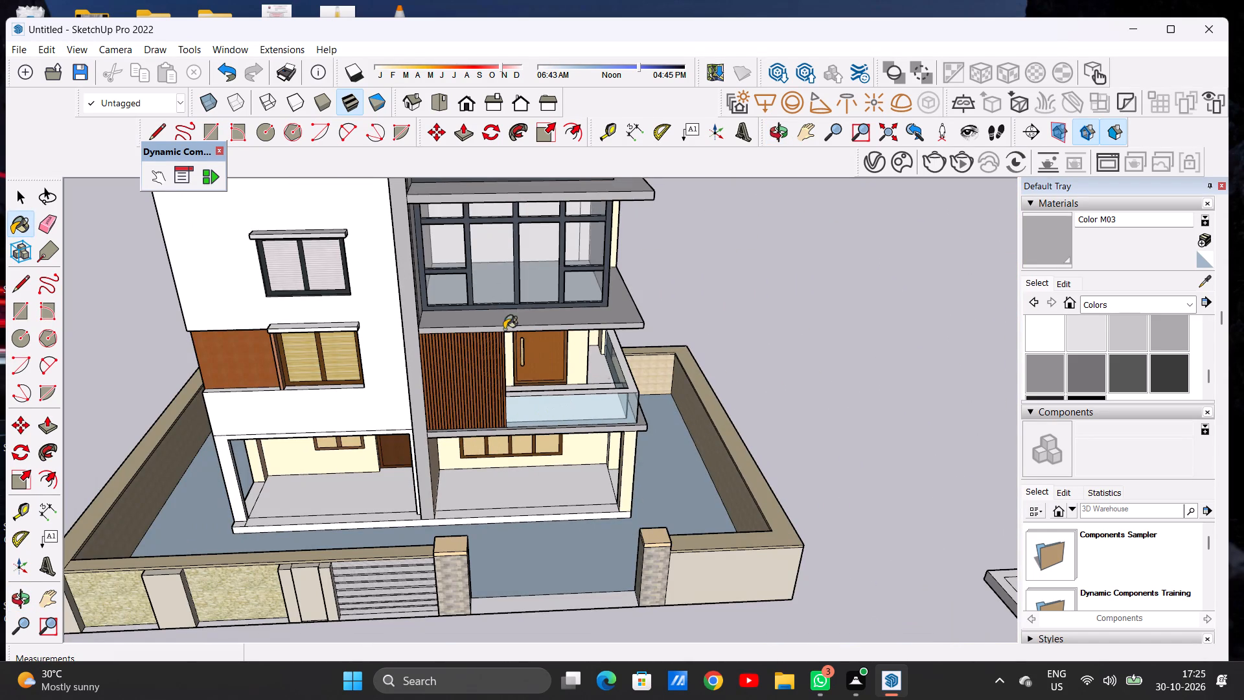
pyautogui.moveTo(511, 349); pyautogui.dragTo(526, 421, button='middle')
pyautogui.scroll(-10, 509, 397)
pyautogui.moveTo(525, 406); pyautogui.dragTo(525, 368, button='middle')
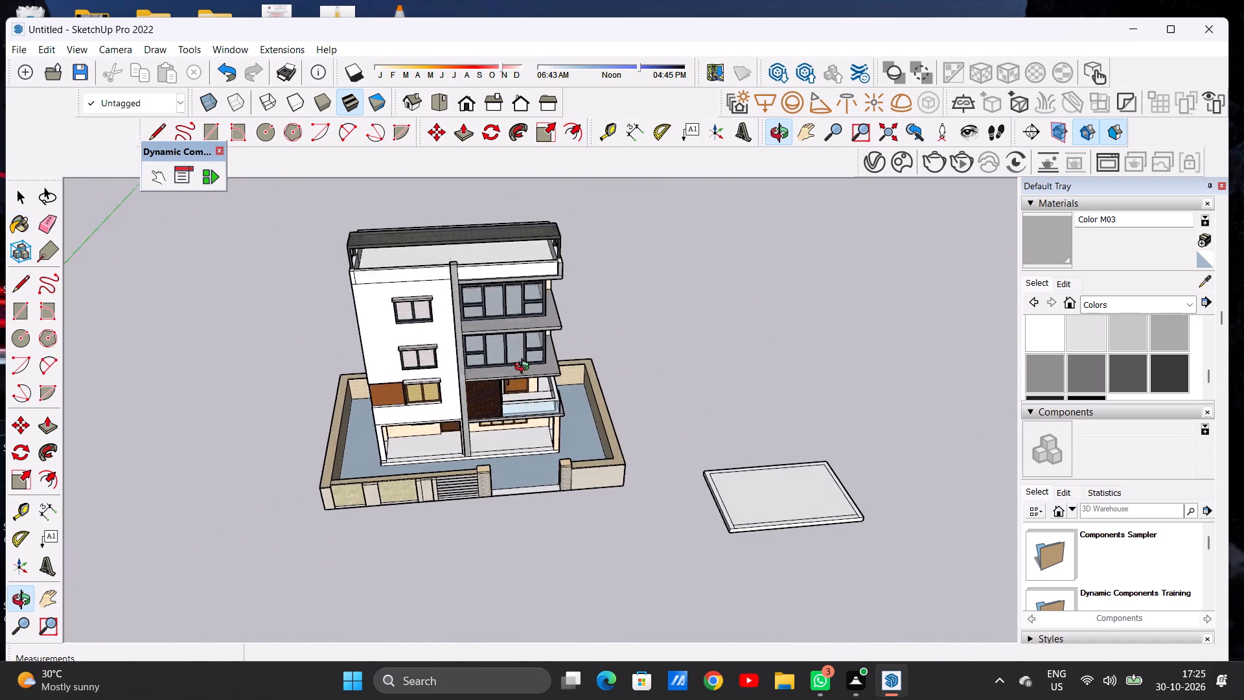
pyautogui.moveTo(525, 368); pyautogui.dragTo(503, 270, button='middle')
pyautogui.moveTo(553, 364); pyautogui.dragTo(529, 320, button='middle')
pyautogui.scroll(11, 504, 310)
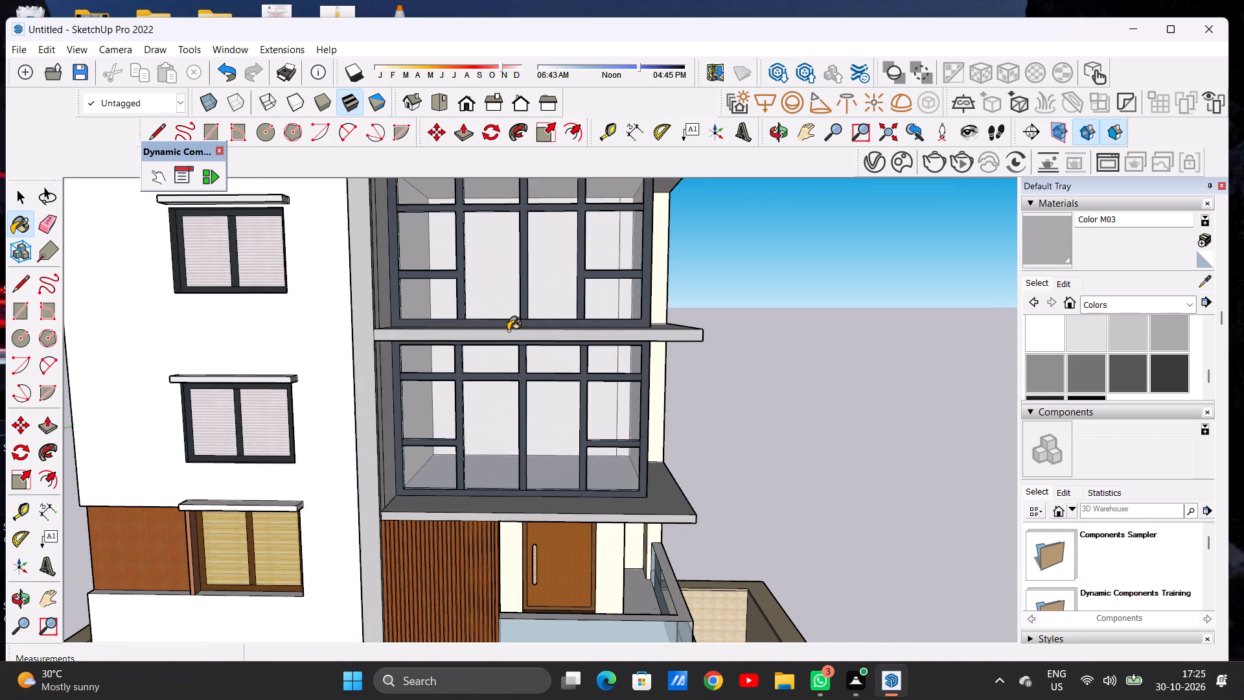
# Paint the underside of the projecting slab between the two glazed upper floors with 0035_Tan from the Colors-Named collection.
pyautogui.scroll(1, 508, 331)
pyautogui.press('space')
pyautogui.click(1109, 306)
pyautogui.click(1109, 374)
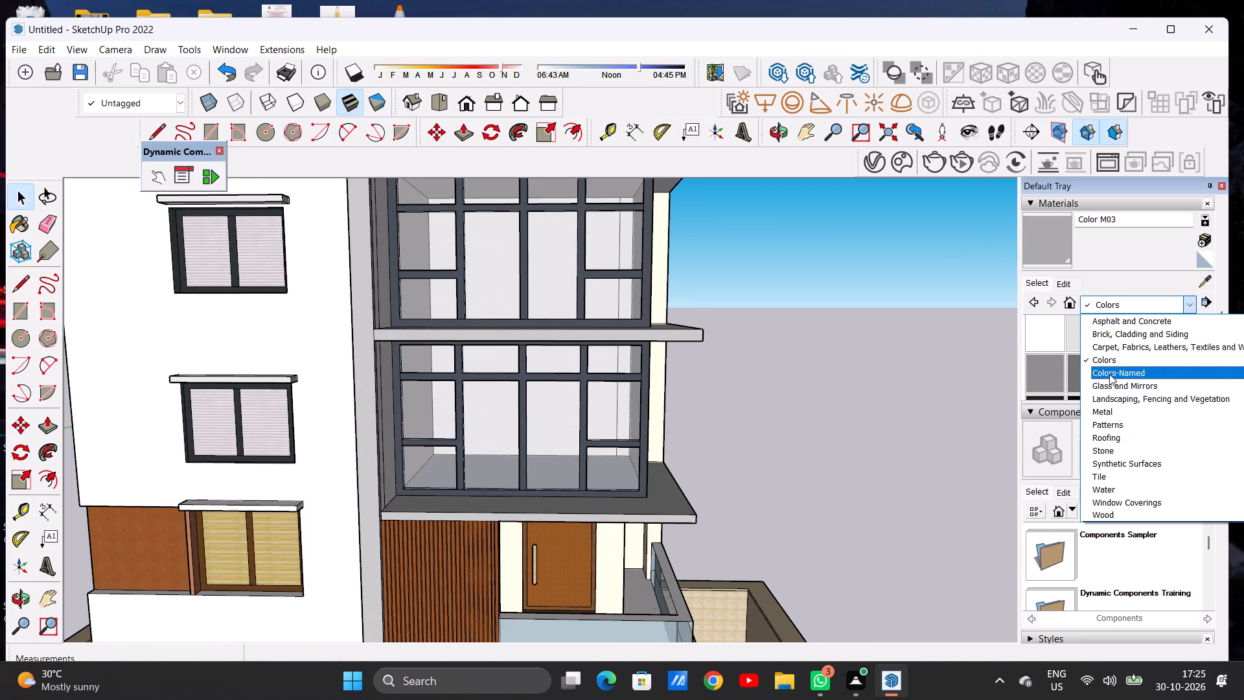
pyautogui.scroll(-4, 1109, 374)
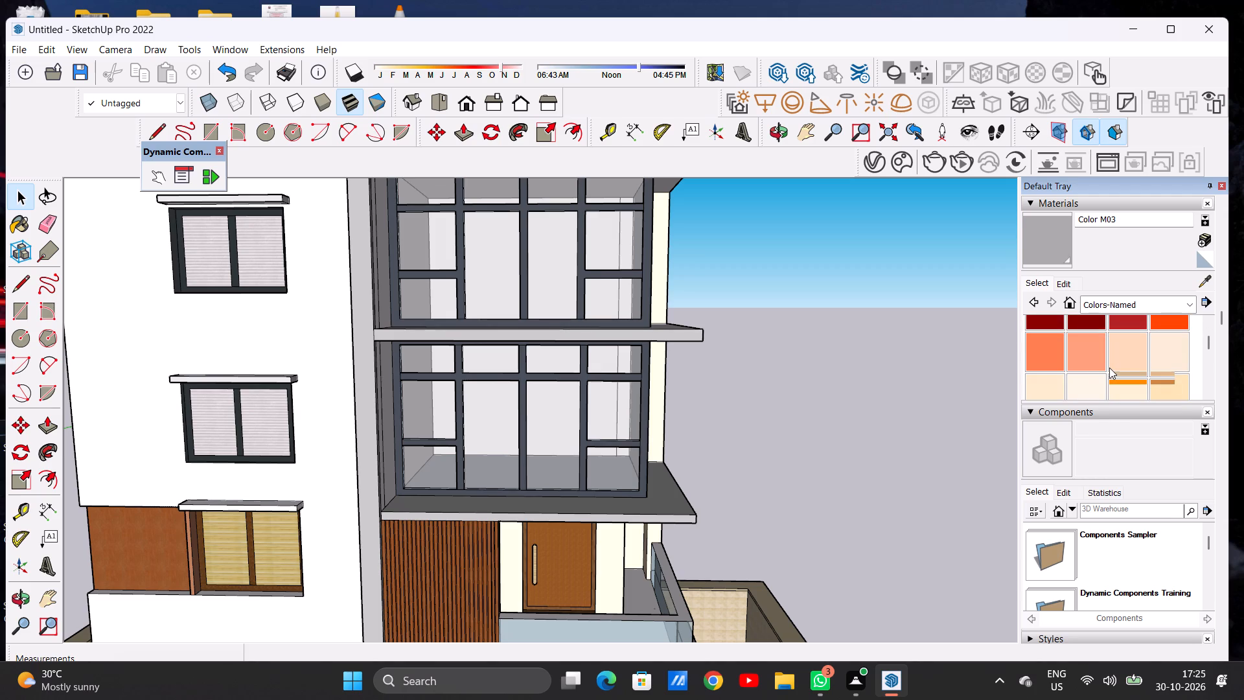
pyautogui.click(1137, 352)
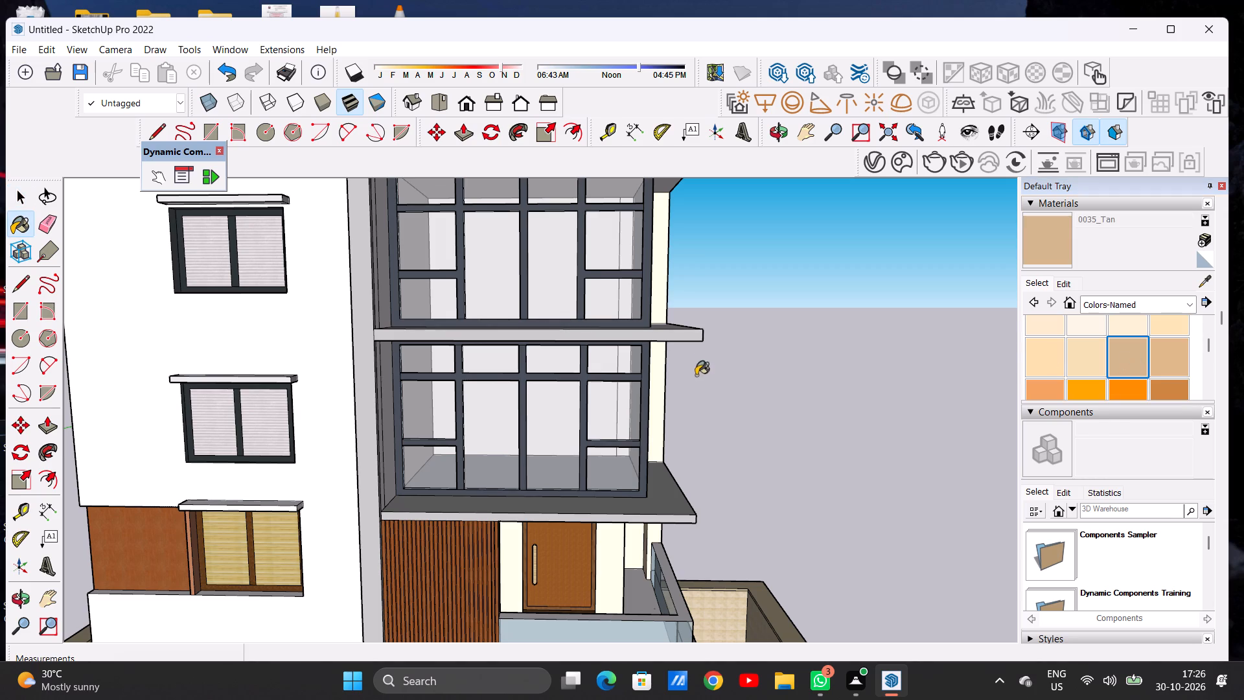
pyautogui.moveTo(675, 425); pyautogui.dragTo(656, 255, button='middle')
pyautogui.scroll(6, 610, 305)
pyautogui.click(582, 286)
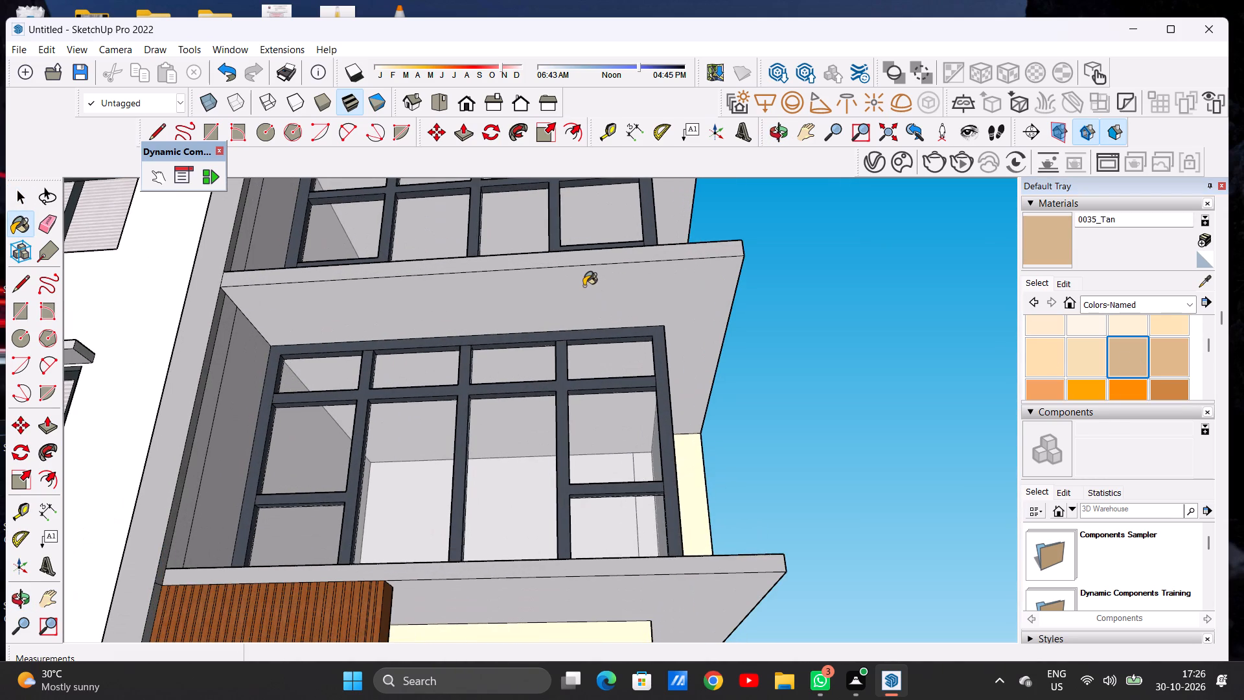
# Paint the underside of the projecting slab above the entrance door and glass-railed balcony with 0035_Tan.
pyautogui.moveTo(595, 303); pyautogui.dragTo(603, 366, button='middle')
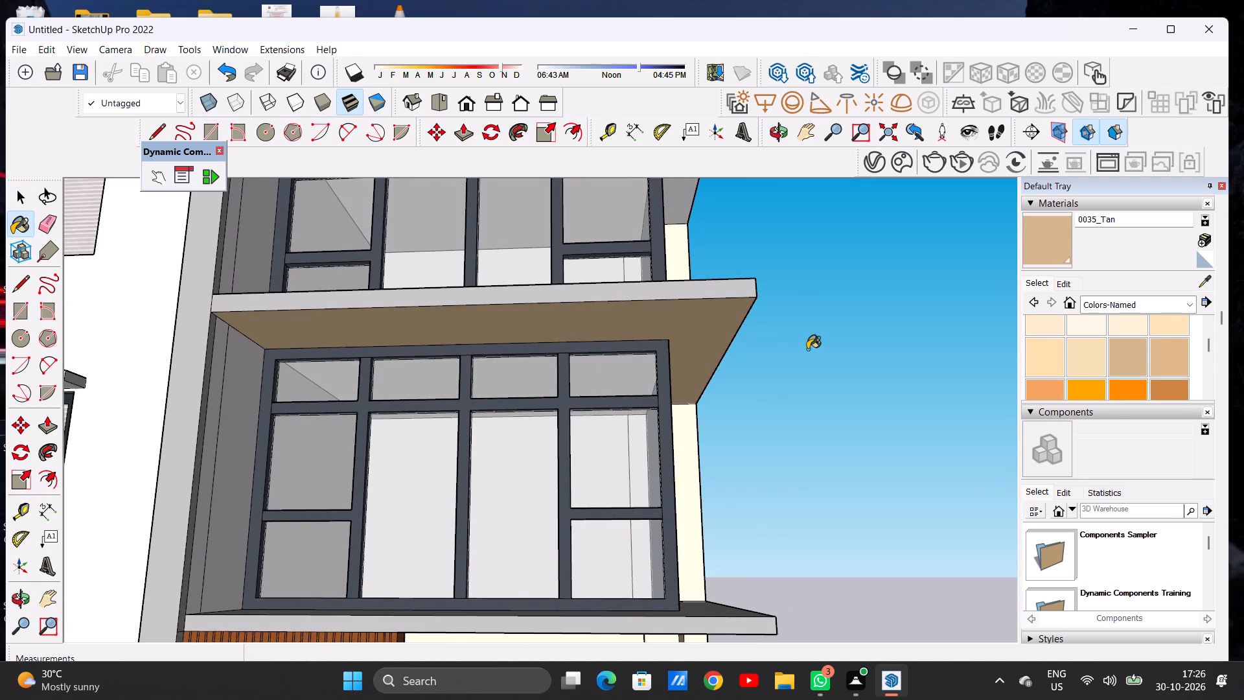
pyautogui.scroll(13, 642, 340)
pyautogui.scroll(-20, 657, 346)
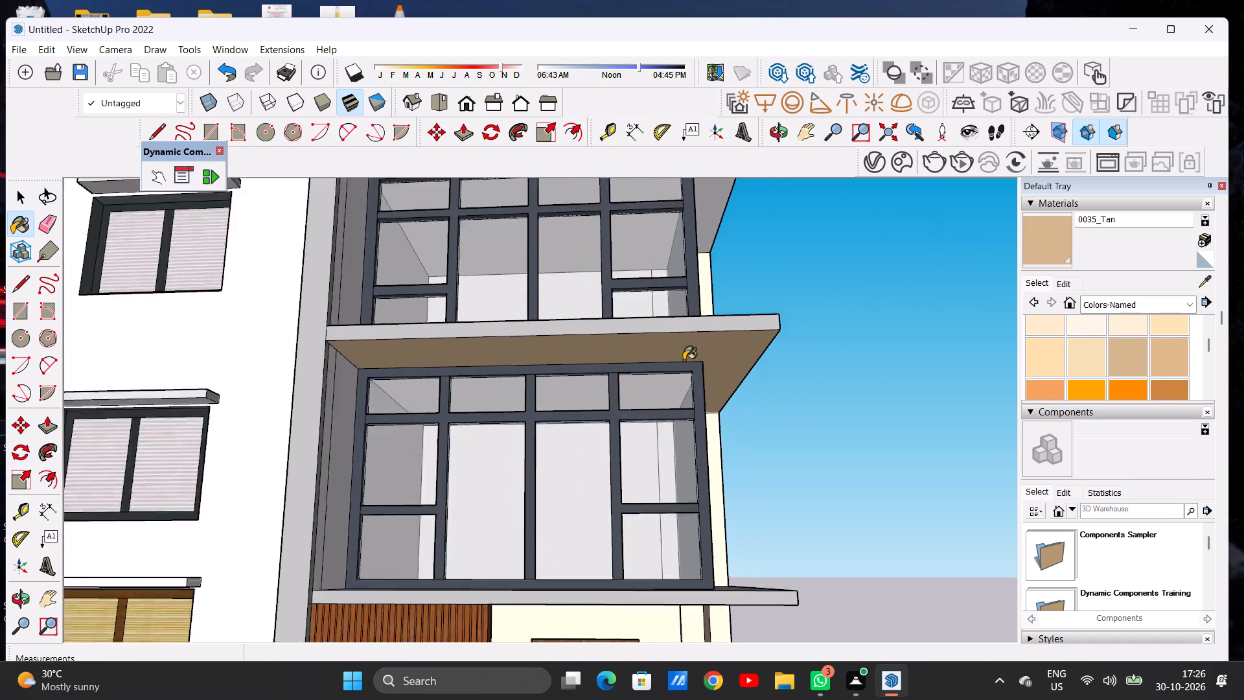
pyautogui.scroll(-2, 684, 360)
pyautogui.moveTo(688, 373); pyautogui.dragTo(501, 449, button='middle')
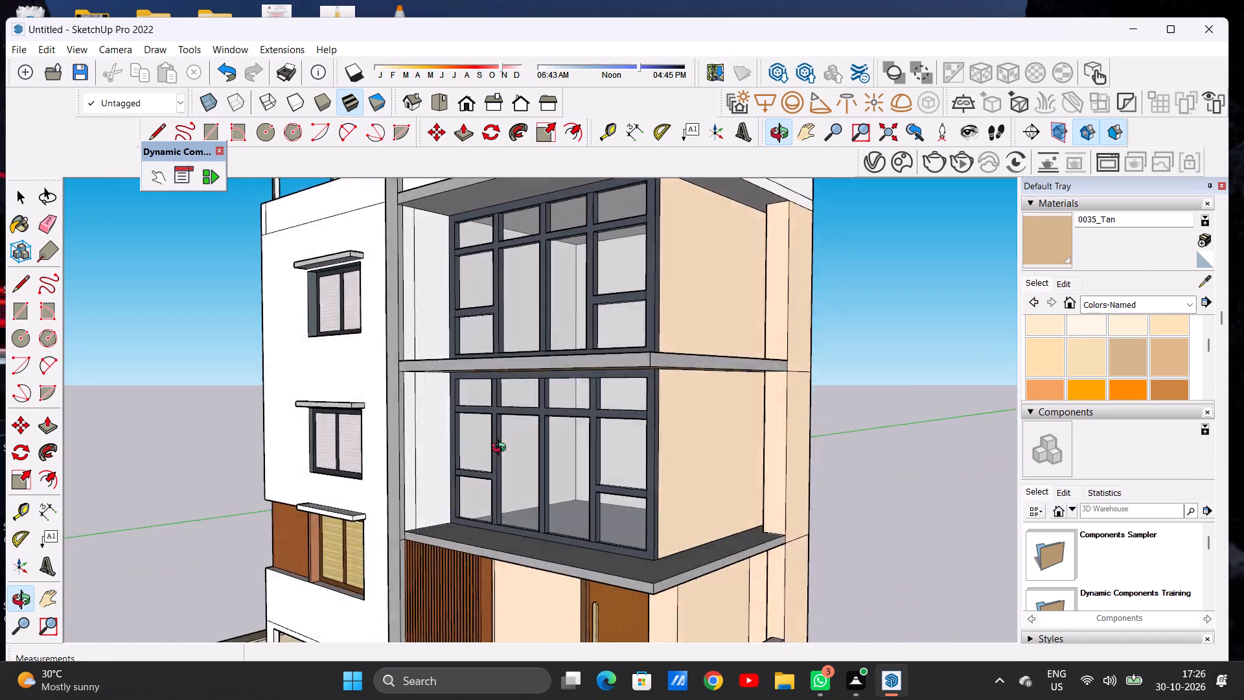
pyautogui.moveTo(501, 449); pyautogui.dragTo(711, 458, button='middle')
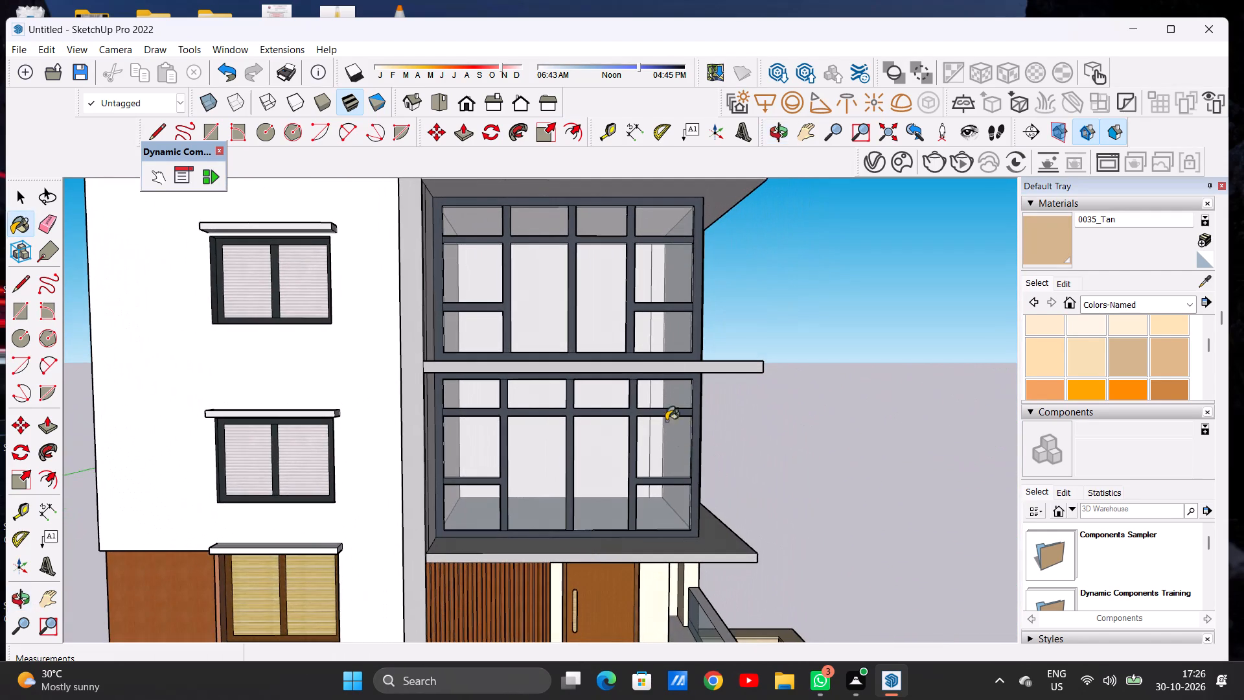
pyautogui.moveTo(665, 357); pyautogui.dragTo(651, 324, button='middle')
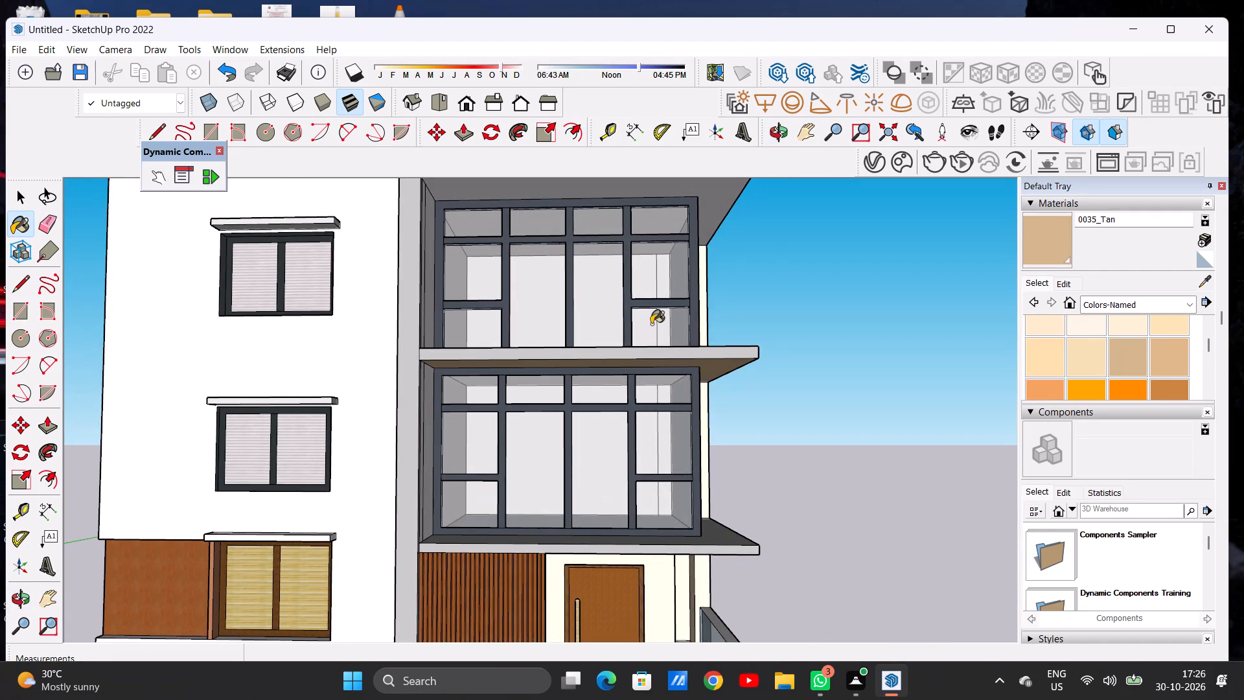
pyautogui.scroll(-6, 631, 347)
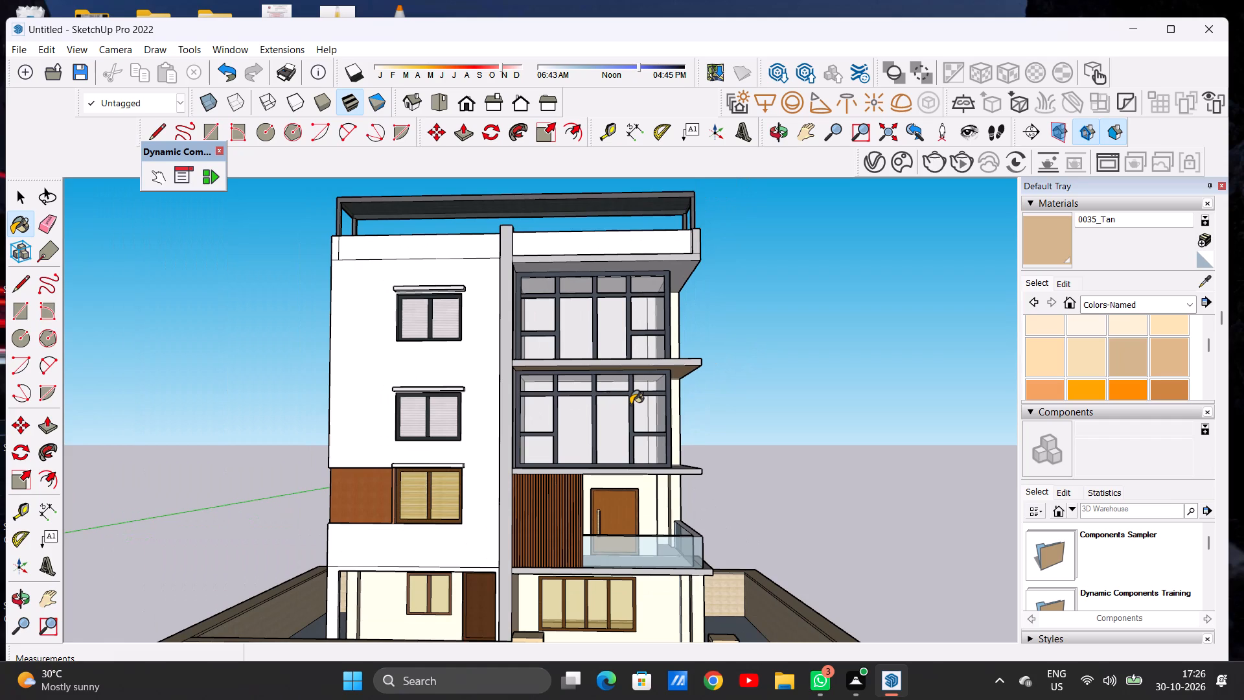
pyautogui.moveTo(645, 493); pyautogui.dragTo(642, 417, button='middle')
pyautogui.scroll(2, 648, 463)
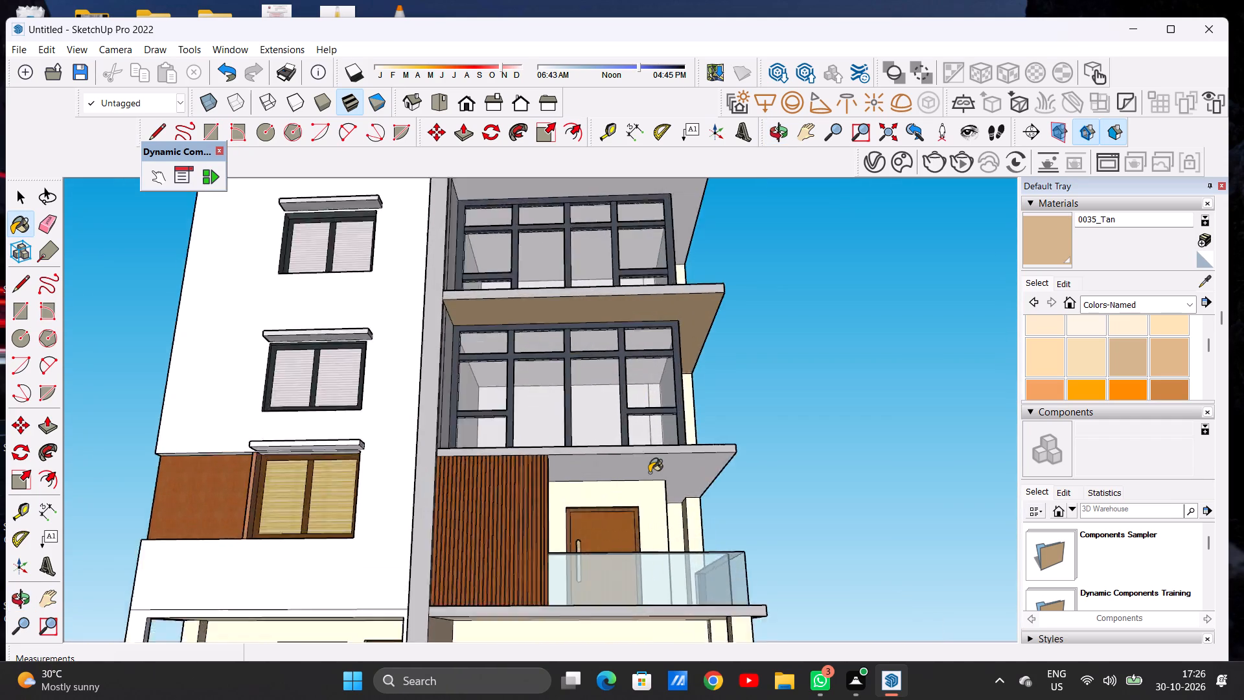
pyautogui.scroll(8, 649, 472)
pyautogui.scroll(-1, 649, 476)
pyautogui.scroll(2, 649, 476)
pyautogui.click(630, 456)
# Paint the underside of the roof-level overhang above the topmost glazed window with 0035_Tan.
pyautogui.moveTo(694, 455); pyautogui.dragTo(649, 460, button='middle')
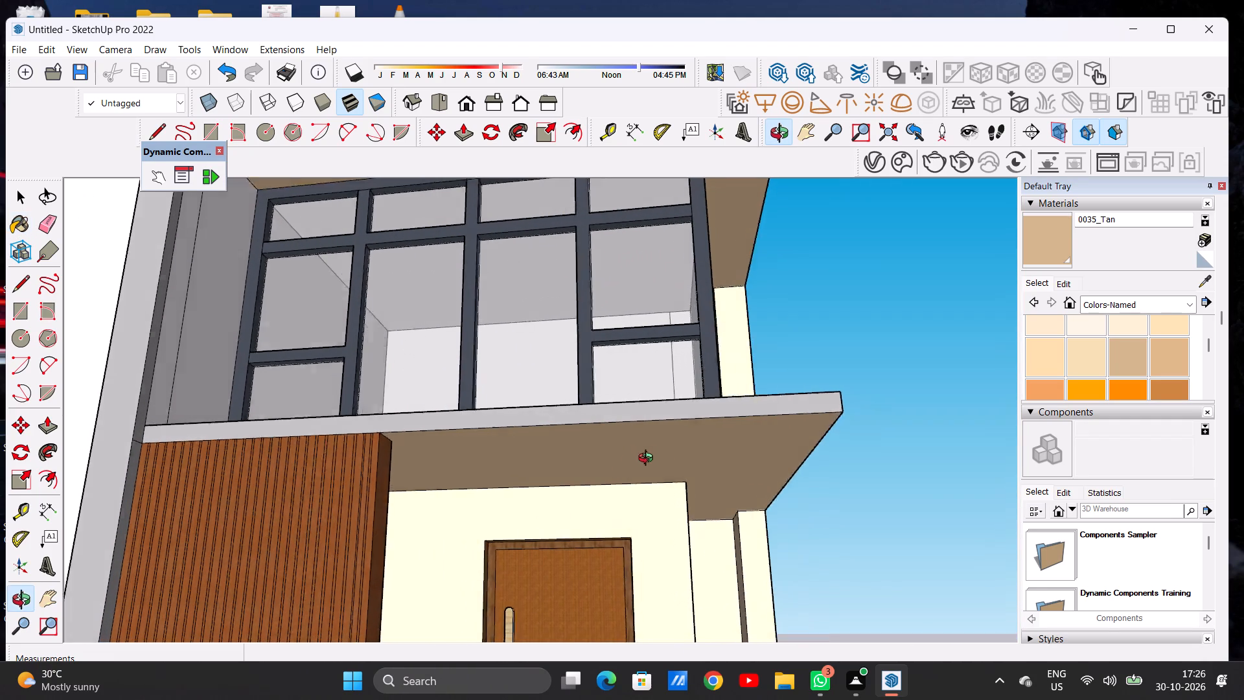
pyautogui.moveTo(649, 460); pyautogui.dragTo(691, 495, button='middle')
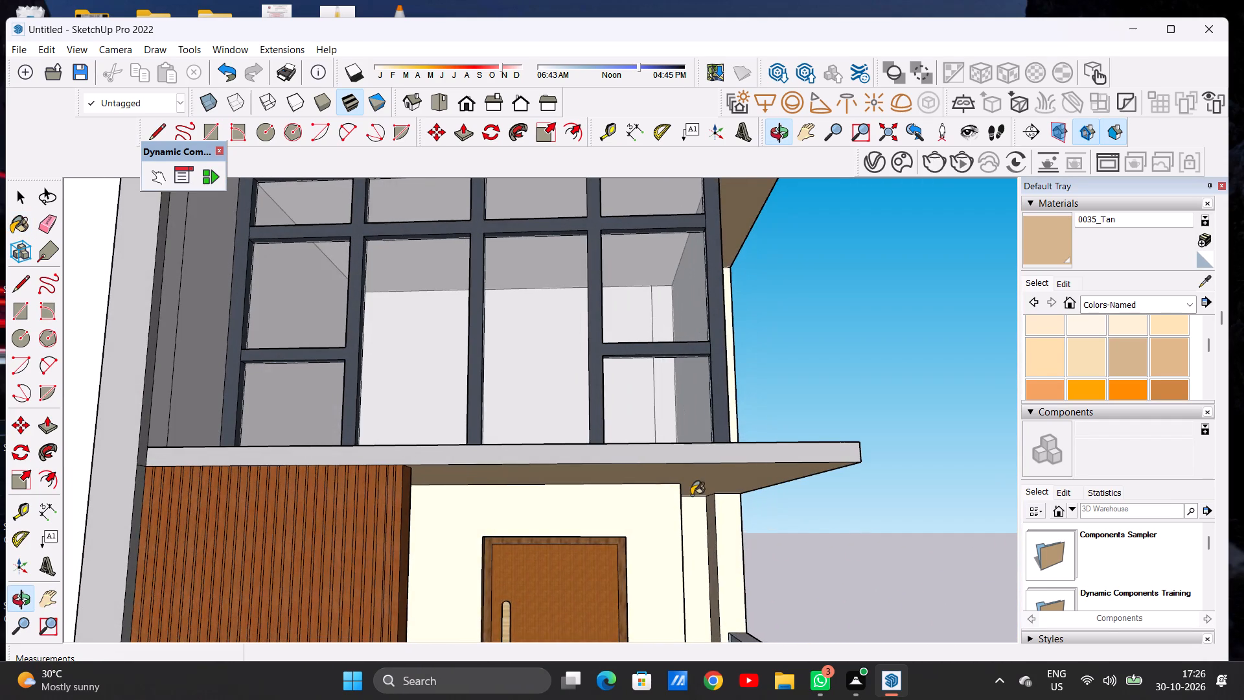
pyautogui.moveTo(603, 404); pyautogui.dragTo(584, 558, button='middle')
pyautogui.scroll(-8, 606, 495)
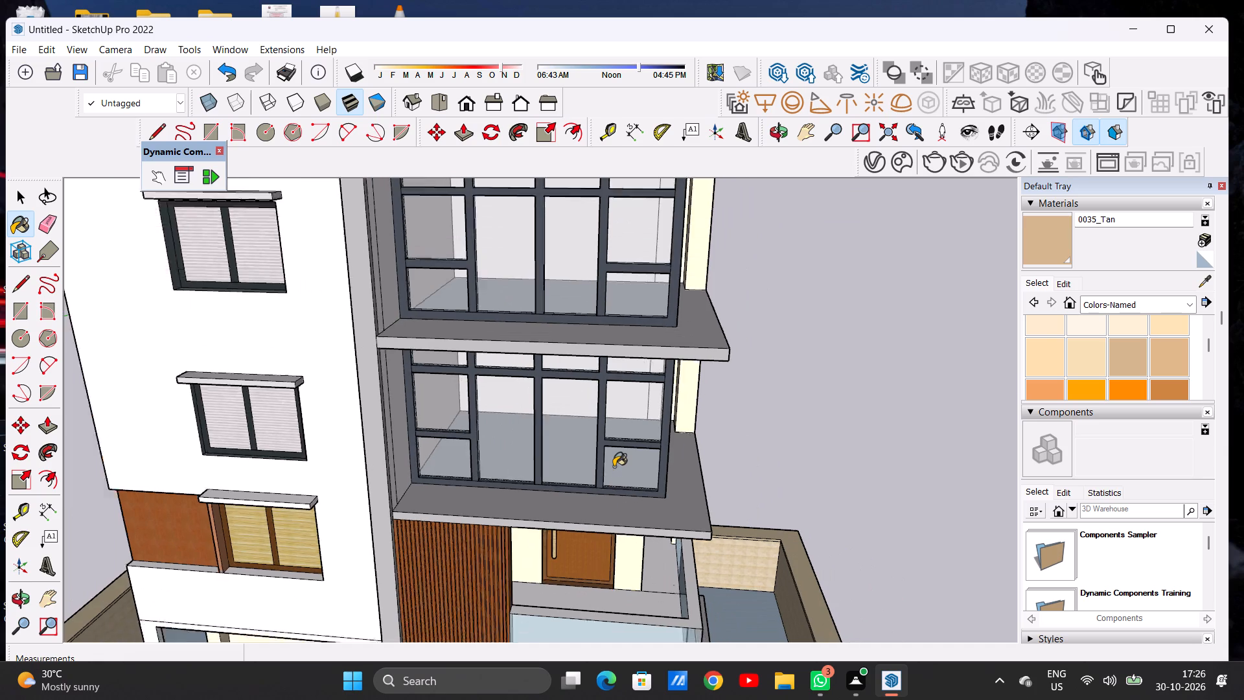
pyautogui.scroll(-6, 614, 467)
pyautogui.moveTo(614, 467); pyautogui.dragTo(634, 349, button='middle')
pyautogui.scroll(7, 636, 286)
pyautogui.moveTo(619, 353); pyautogui.dragTo(620, 294, button='middle')
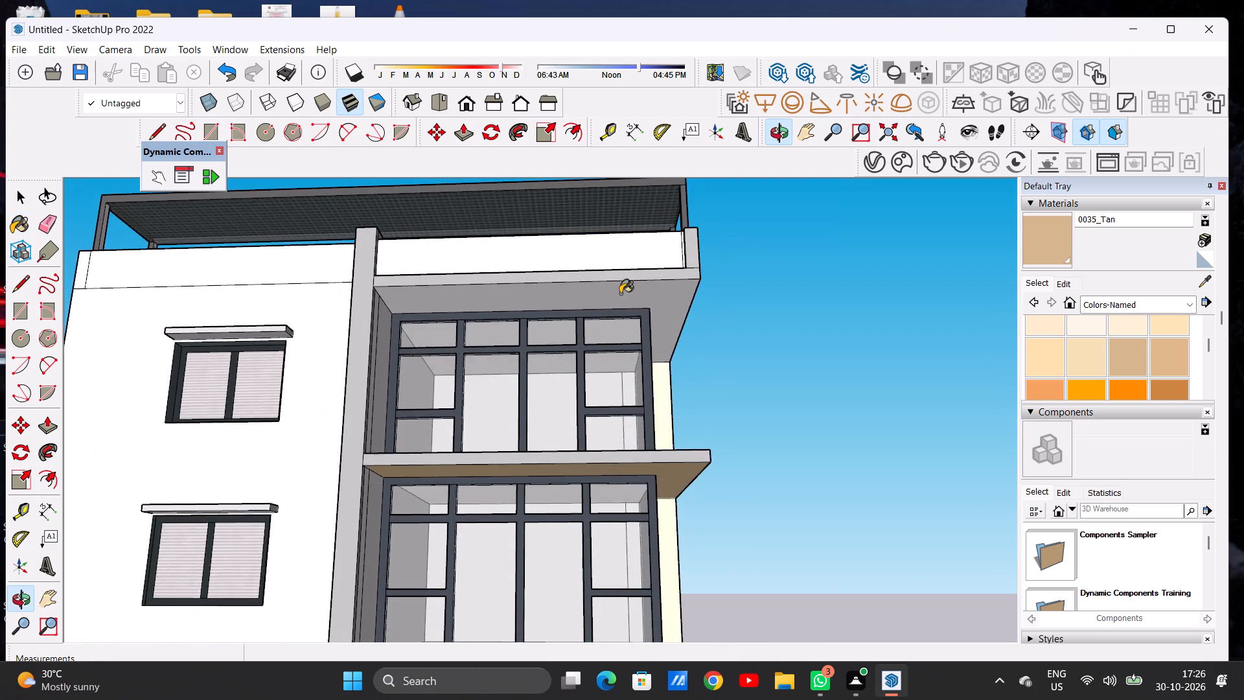
pyautogui.scroll(3, 617, 293)
pyautogui.scroll(-1, 616, 292)
pyautogui.scroll(1, 616, 292)
pyautogui.click(616, 292)
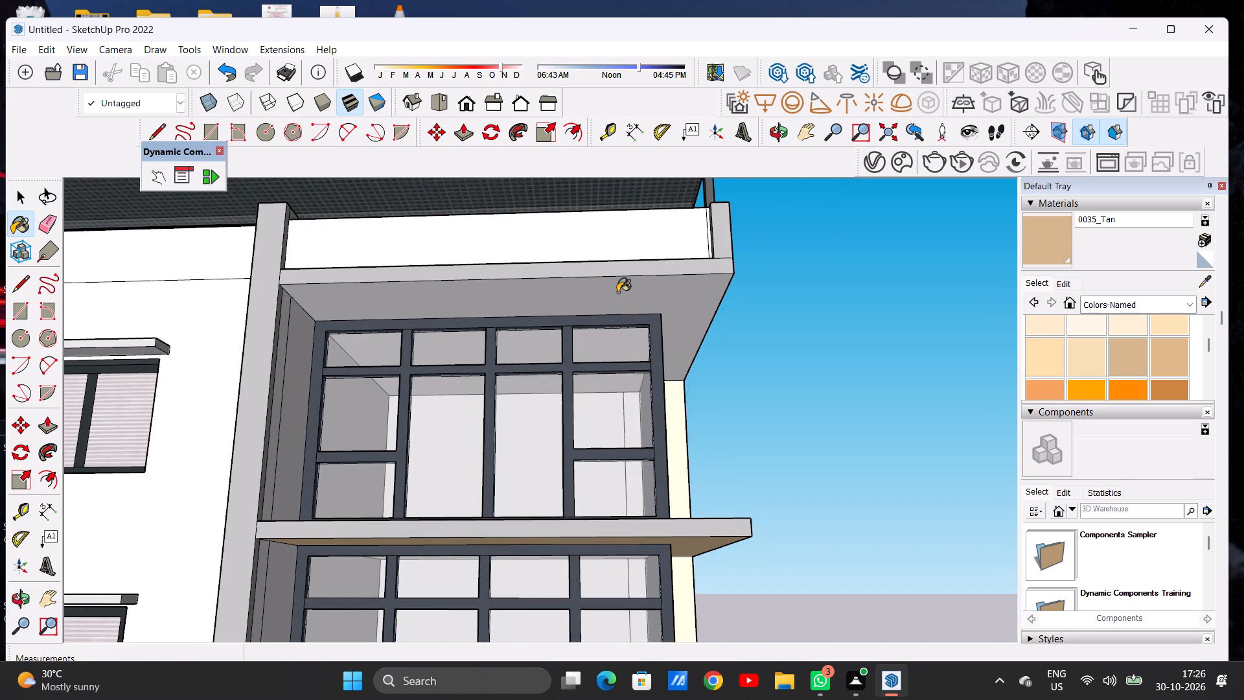
# Examine the tan soffits and the front facade's finishes, from the roof frame down to the ground floor and boundary wall.
pyautogui.scroll(-6, 573, 335)
pyautogui.moveTo(612, 380); pyautogui.dragTo(553, 472, button='middle')
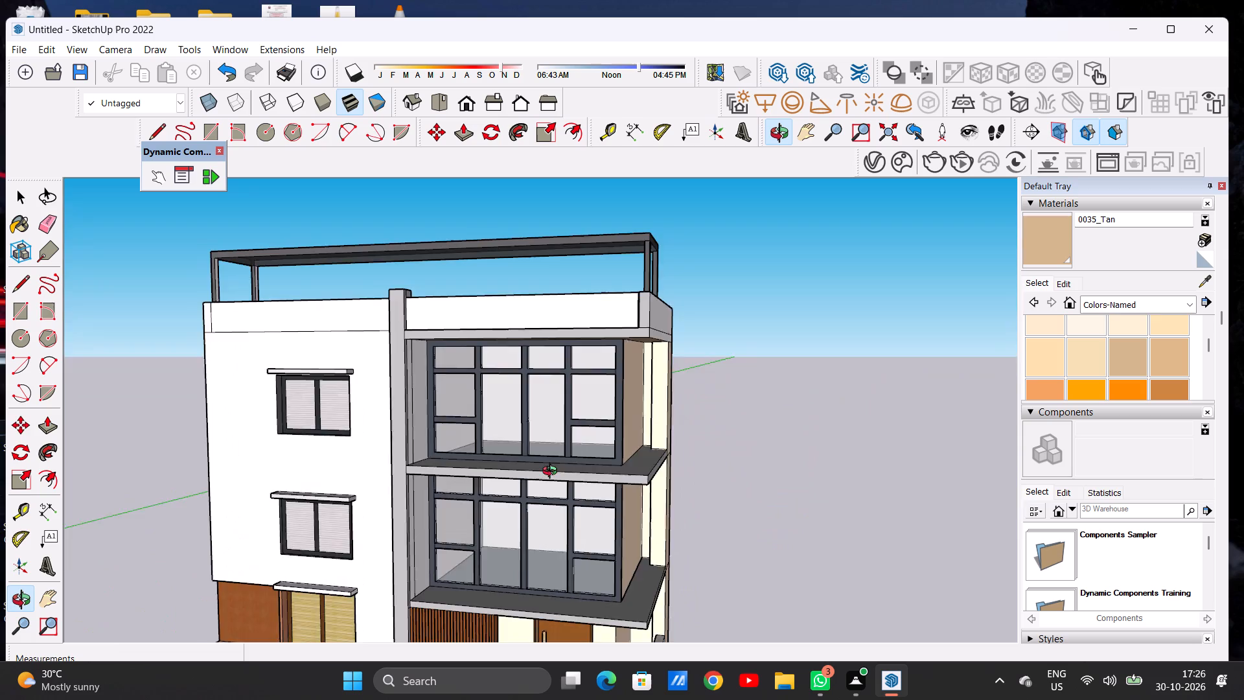
pyautogui.moveTo(553, 472); pyautogui.dragTo(580, 435, button='middle')
pyautogui.scroll(-1, 612, 337)
pyautogui.moveTo(622, 353); pyautogui.dragTo(629, 483, button='middle')
pyautogui.scroll(-8, 681, 357)
pyautogui.scroll(-10, 618, 323)
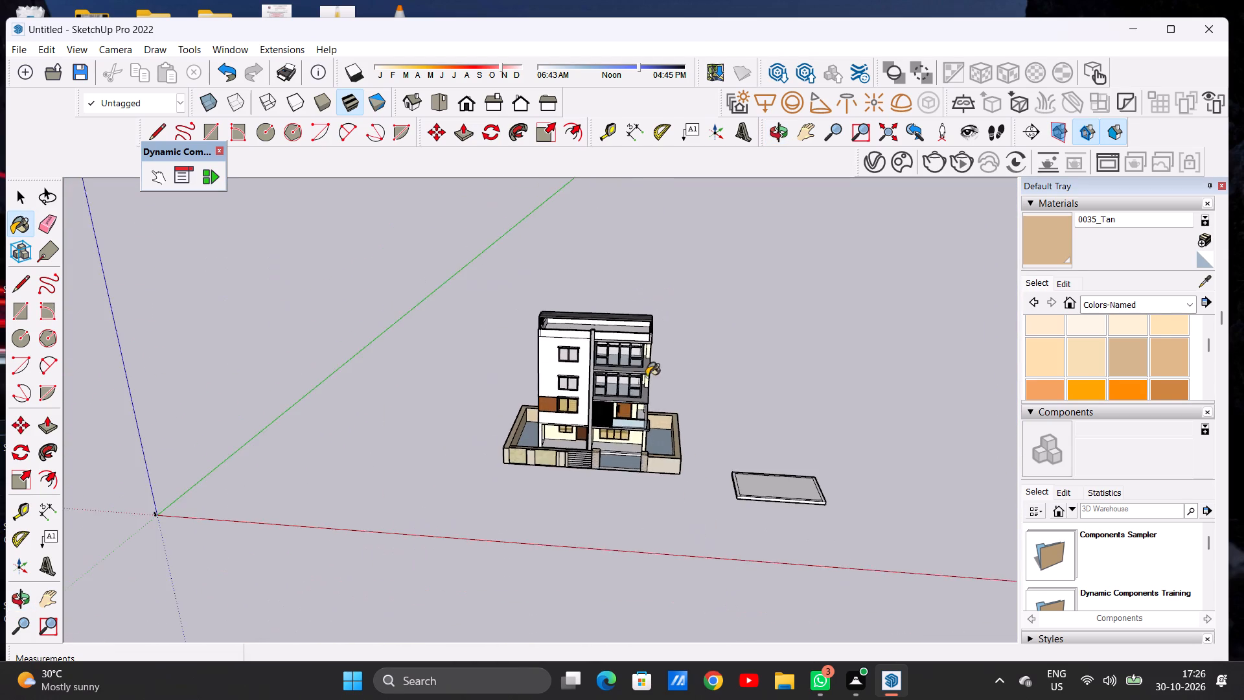
pyautogui.scroll(13, 629, 397)
pyautogui.moveTo(635, 430); pyautogui.dragTo(653, 363, button='middle')
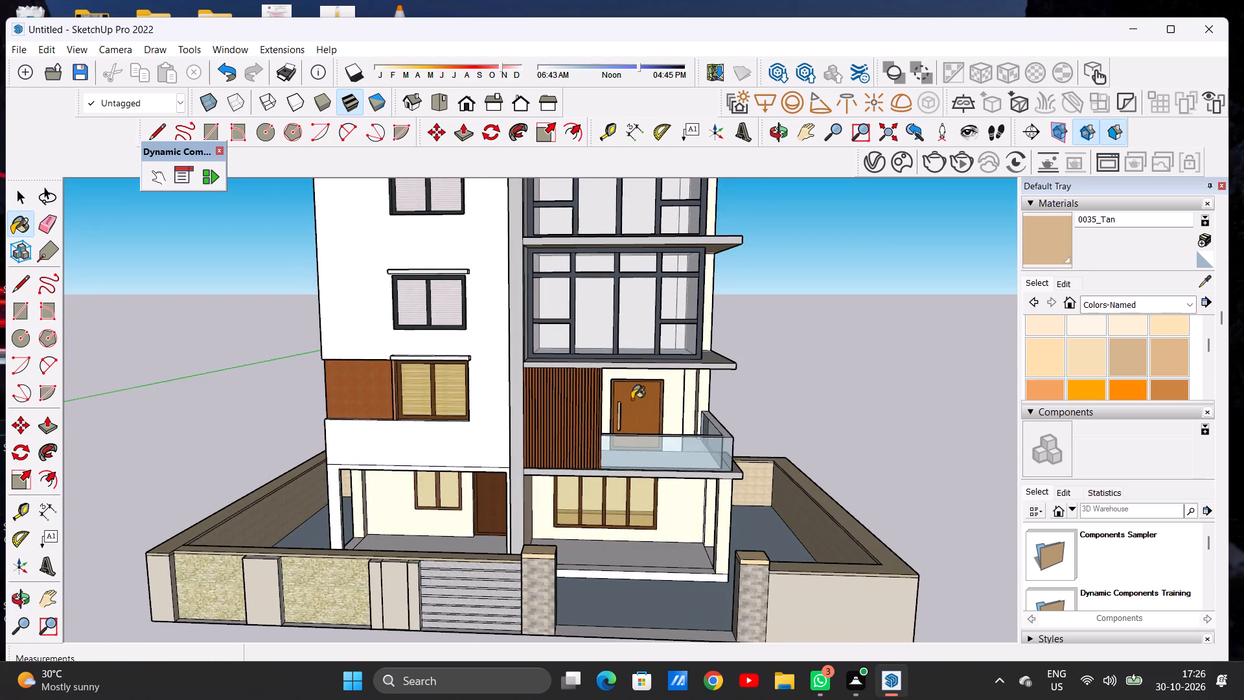
pyautogui.scroll(-11, 632, 410)
pyautogui.moveTo(630, 441); pyautogui.dragTo(639, 404, button='middle')
pyautogui.scroll(7, 636, 365)
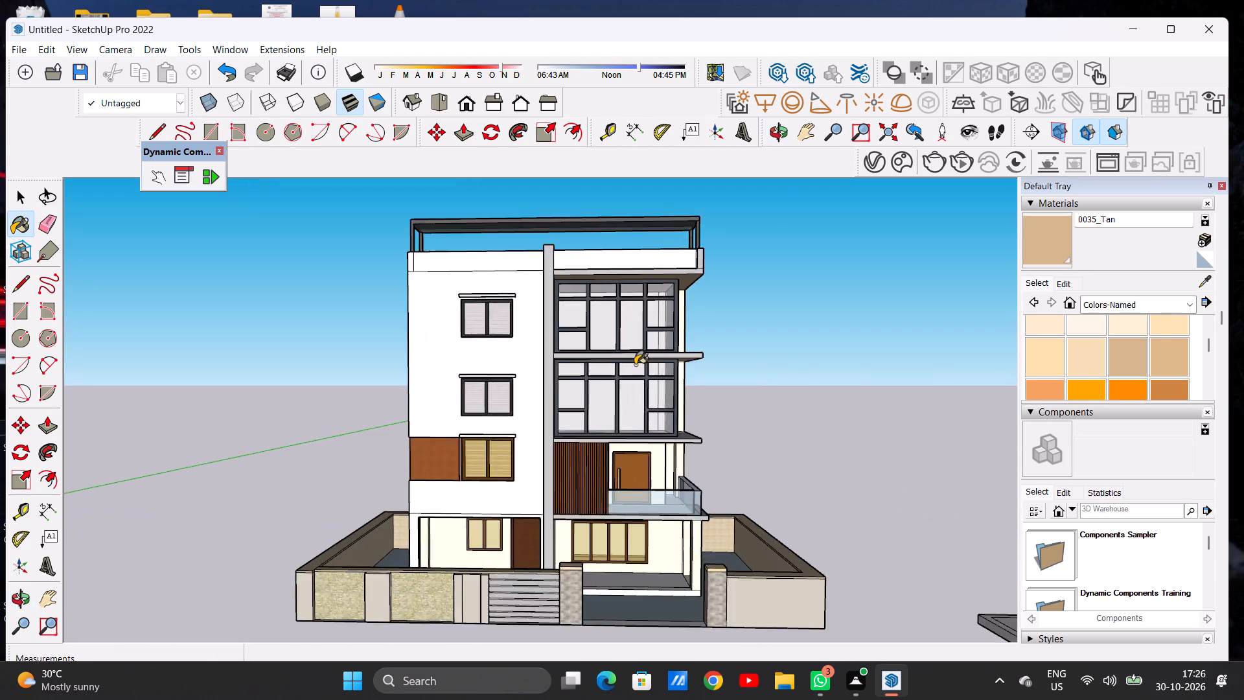
pyautogui.scroll(6, 635, 365)
pyautogui.press('space')
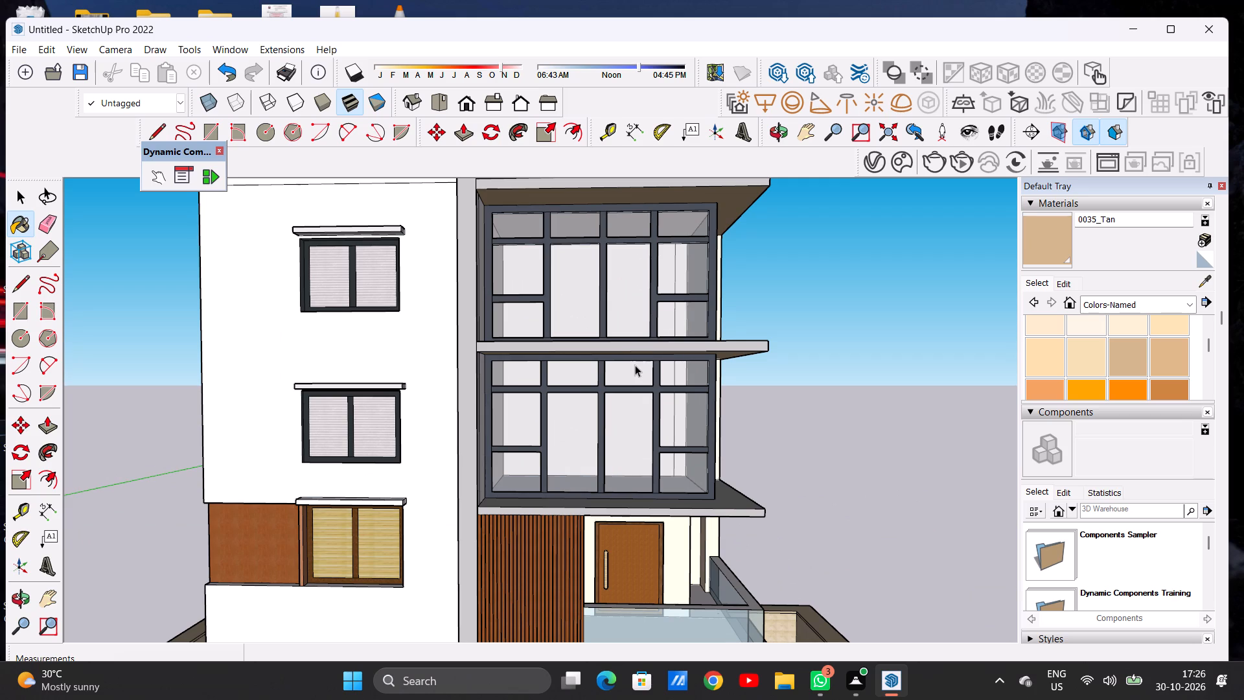
pyautogui.scroll(-15, 671, 414)
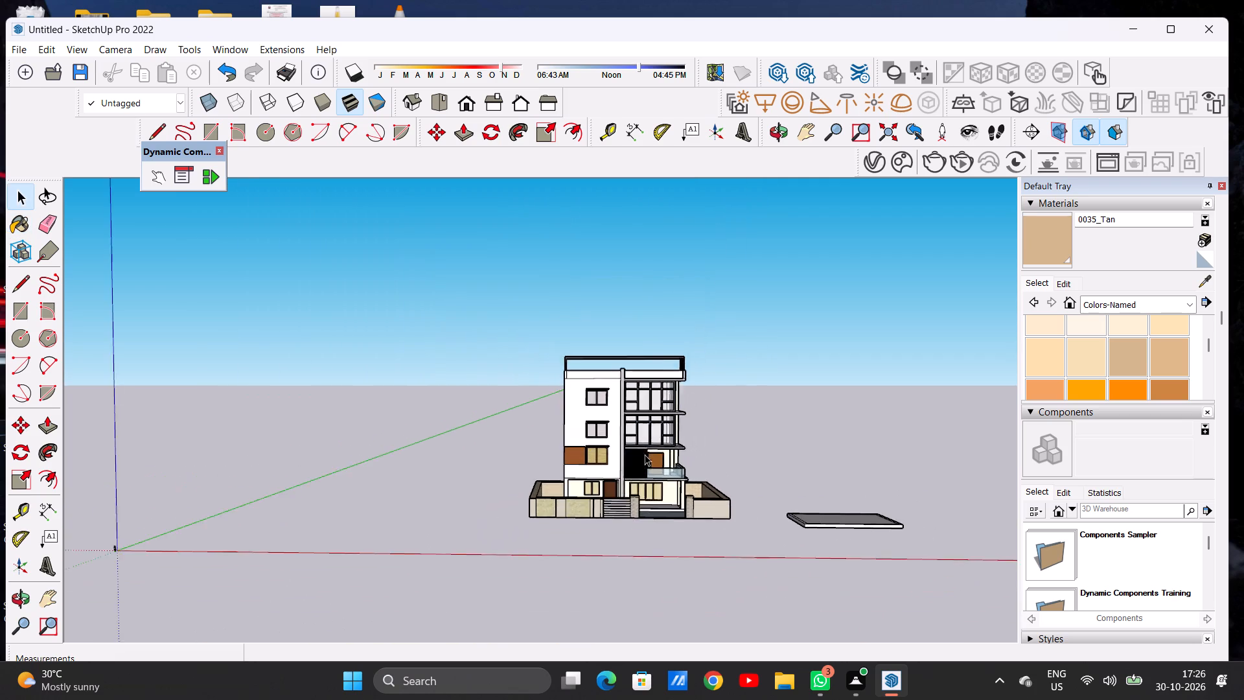
pyautogui.scroll(-1, 645, 454)
pyautogui.moveTo(634, 468); pyautogui.dragTo(630, 583, button='middle')
pyautogui.scroll(6, 613, 506)
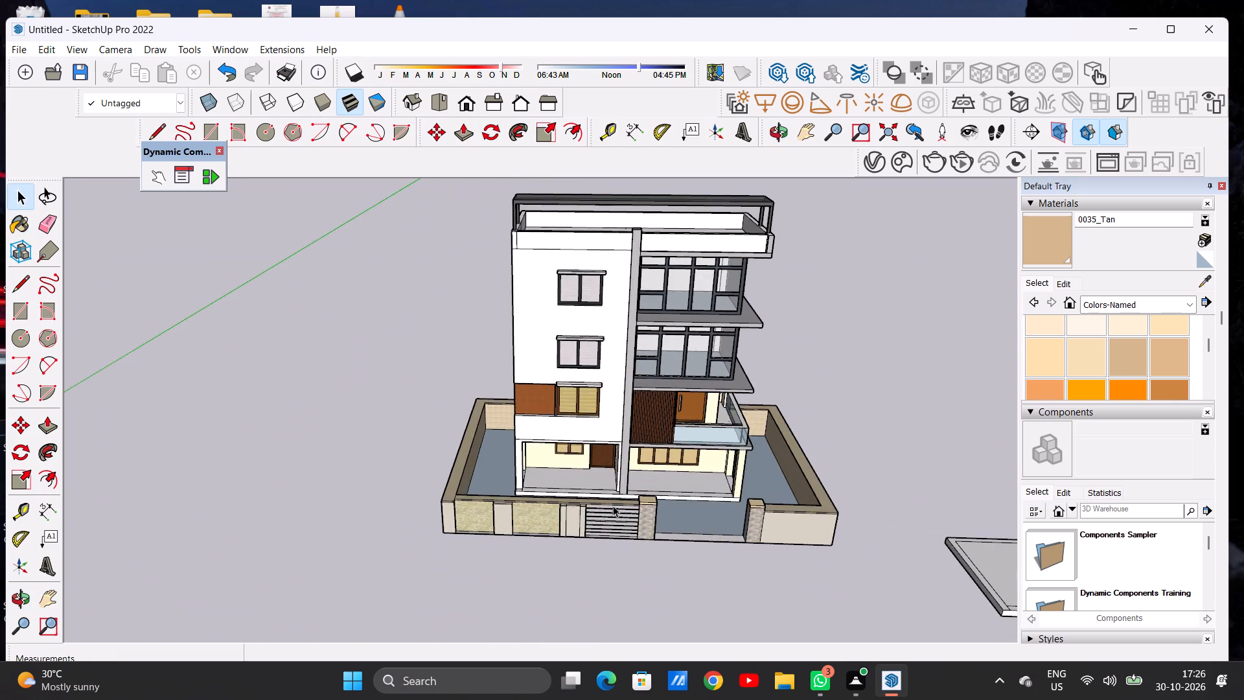
pyautogui.scroll(8, 613, 506)
pyautogui.moveTo(592, 504); pyautogui.dragTo(730, 430, button='middle')
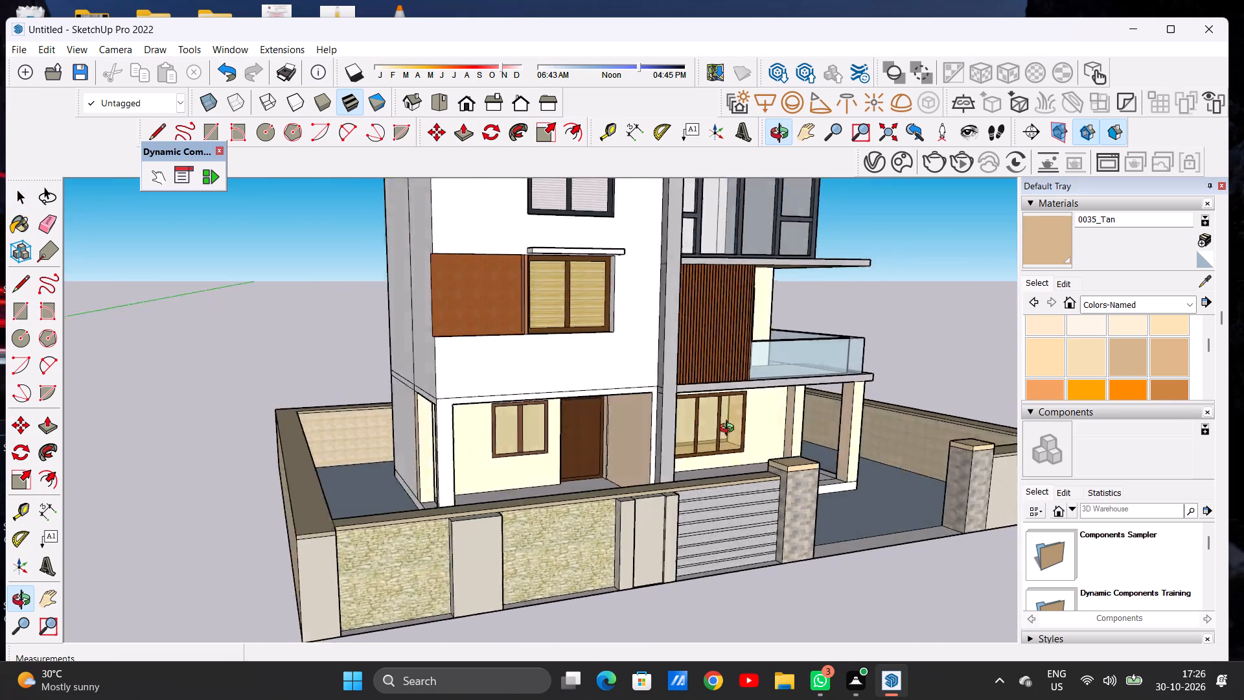
pyautogui.moveTo(730, 430); pyautogui.dragTo(576, 437, button='middle')
pyautogui.scroll(1, 576, 437)
pyautogui.scroll(-3, 577, 437)
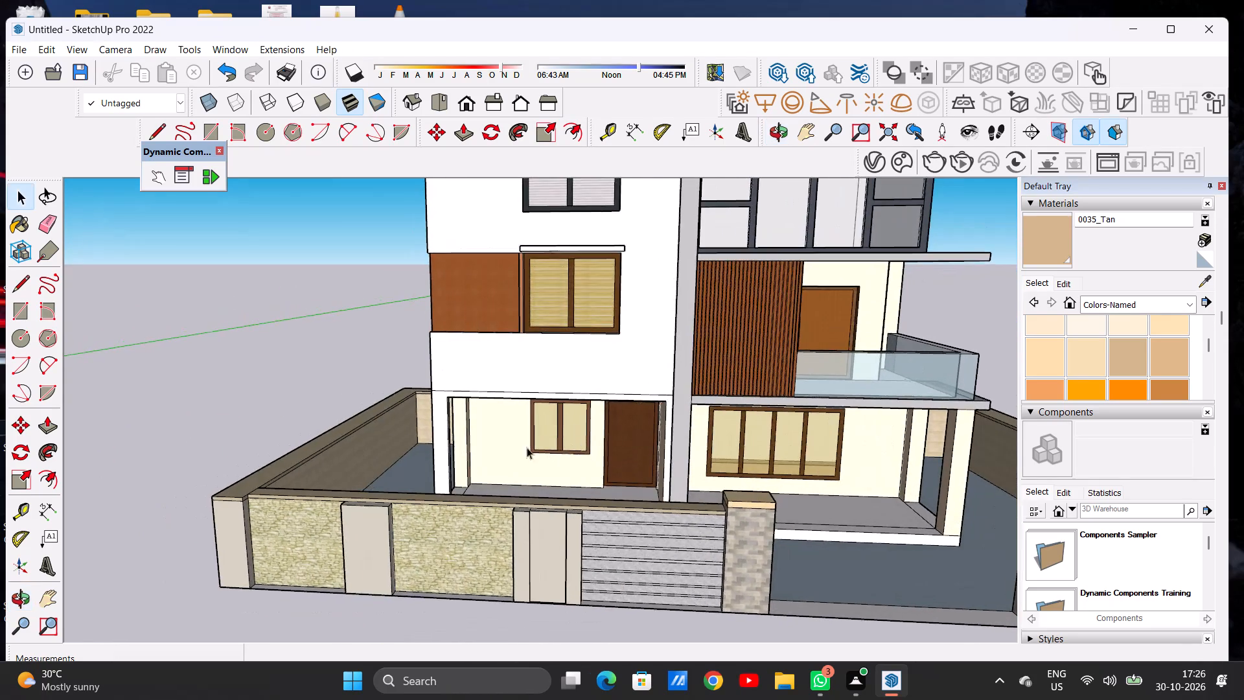
# Examine the detached rectangular slab with the inset border beside the house, from above and at a low angle.
pyautogui.scroll(-9, 527, 447)
pyautogui.scroll(-4, 444, 465)
pyautogui.scroll(-9, 384, 472)
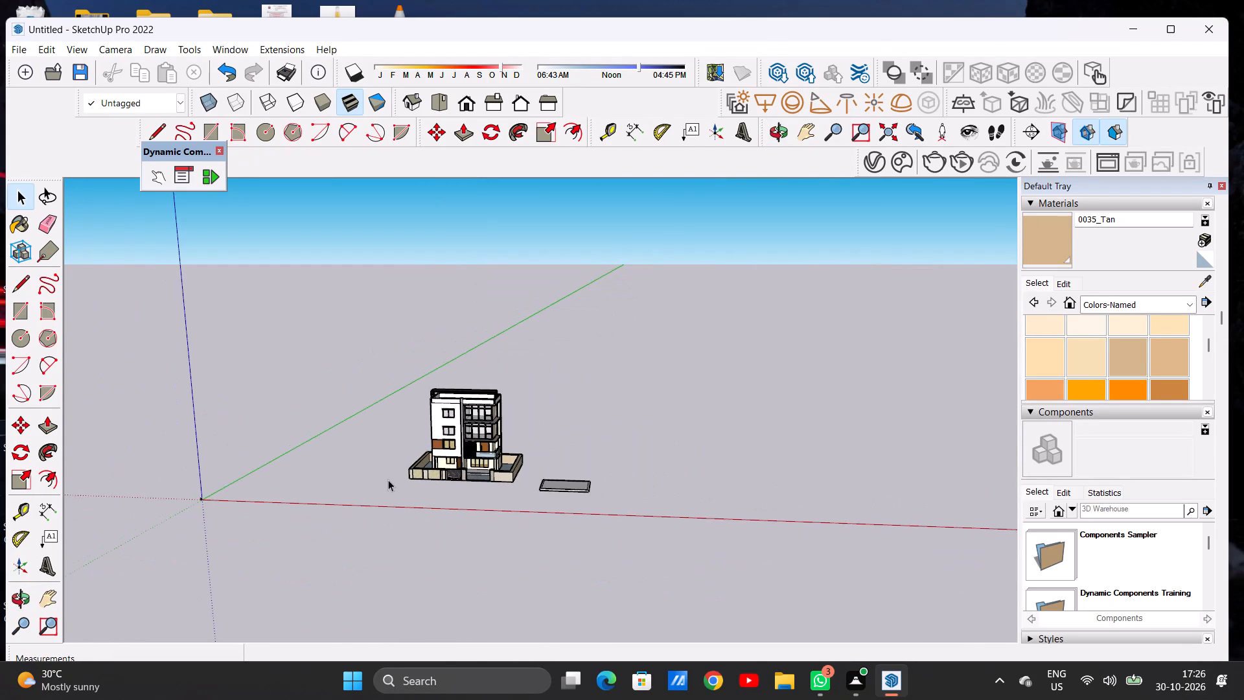
pyautogui.scroll(13, 452, 467)
pyautogui.scroll(-6, 448, 471)
pyautogui.moveTo(661, 491); pyautogui.dragTo(662, 528, button='middle')
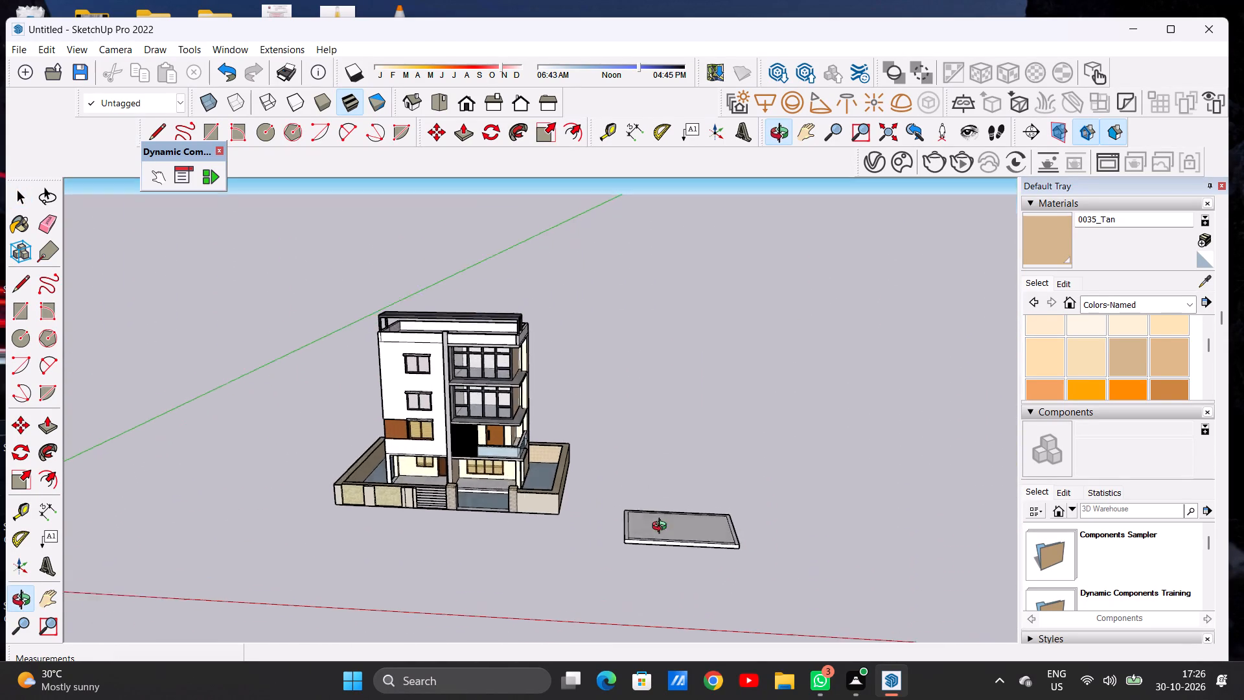
pyautogui.moveTo(662, 528); pyautogui.dragTo(656, 570, button='middle')
pyautogui.scroll(2, 468, 430)
pyautogui.scroll(-9, 571, 458)
pyautogui.moveTo(679, 489); pyautogui.dragTo(693, 583, button='middle')
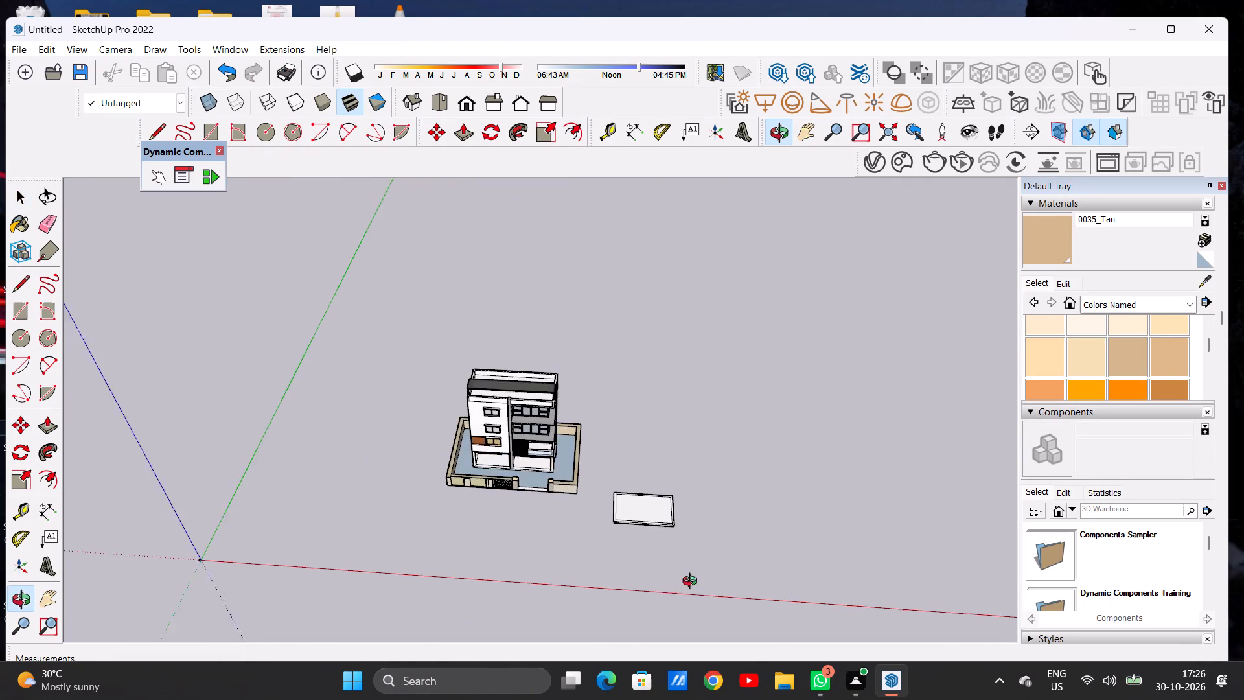
pyautogui.moveTo(693, 583); pyautogui.dragTo(688, 589, button='middle')
pyautogui.middleClick(684, 589)
pyautogui.scroll(2, 654, 535)
pyautogui.scroll(-1, 654, 535)
pyautogui.scroll(11, 654, 535)
pyautogui.moveTo(610, 476); pyautogui.dragTo(619, 559, button='middle')
pyautogui.scroll(-4, 536, 478)
pyautogui.scroll(11, 571, 517)
pyautogui.moveTo(599, 445); pyautogui.dragTo(608, 484, button='middle')
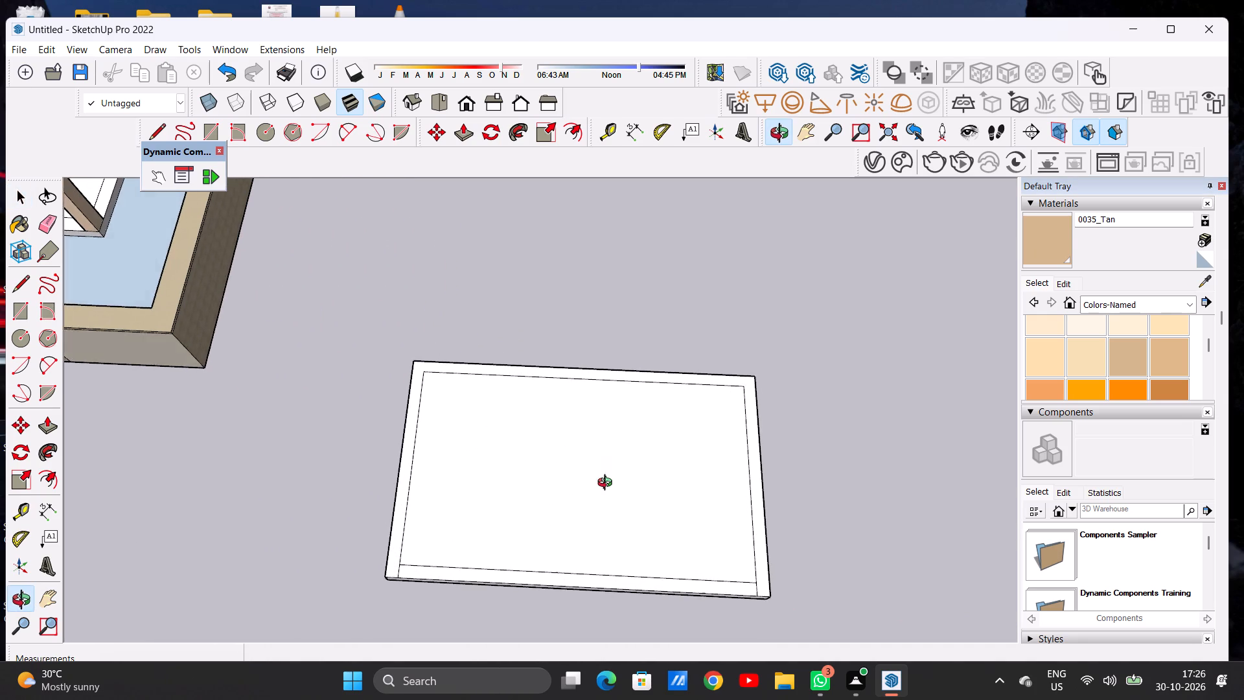
pyautogui.moveTo(608, 484); pyautogui.dragTo(611, 491, button='middle')
pyautogui.scroll(-4, 568, 419)
pyautogui.scroll(2, 598, 472)
pyautogui.scroll(-1, 604, 490)
pyautogui.scroll(8, 605, 493)
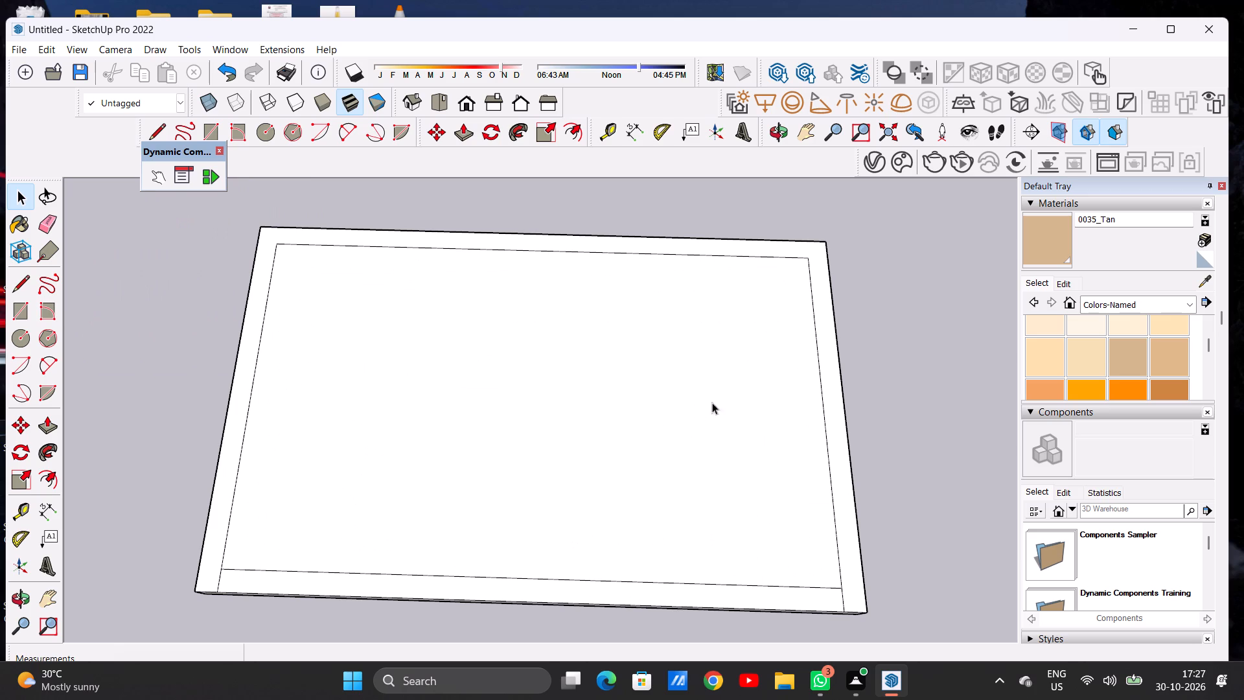
pyautogui.scroll(-7, 715, 402)
pyautogui.moveTo(779, 487); pyautogui.dragTo(785, 339, button='middle')
pyautogui.moveTo(769, 493); pyautogui.dragTo(768, 448, button='middle')
pyautogui.scroll(6, 809, 433)
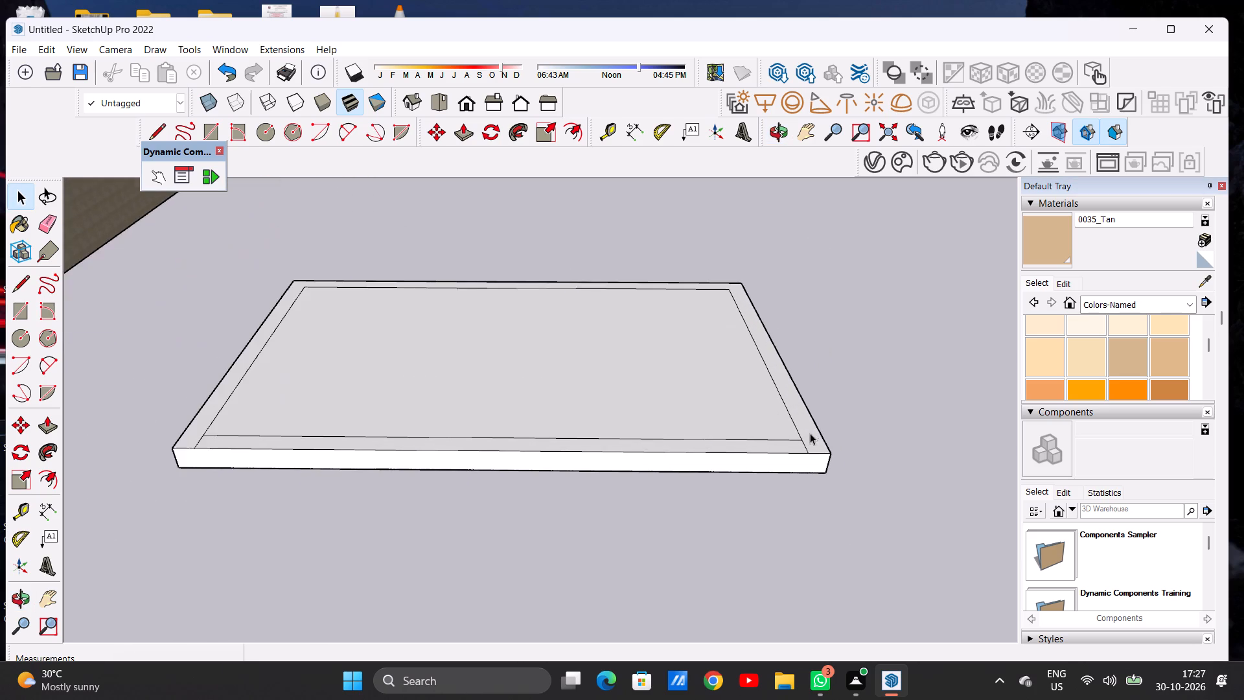
pyautogui.moveTo(724, 356); pyautogui.dragTo(747, 498, button='middle')
pyautogui.scroll(-7, 751, 426)
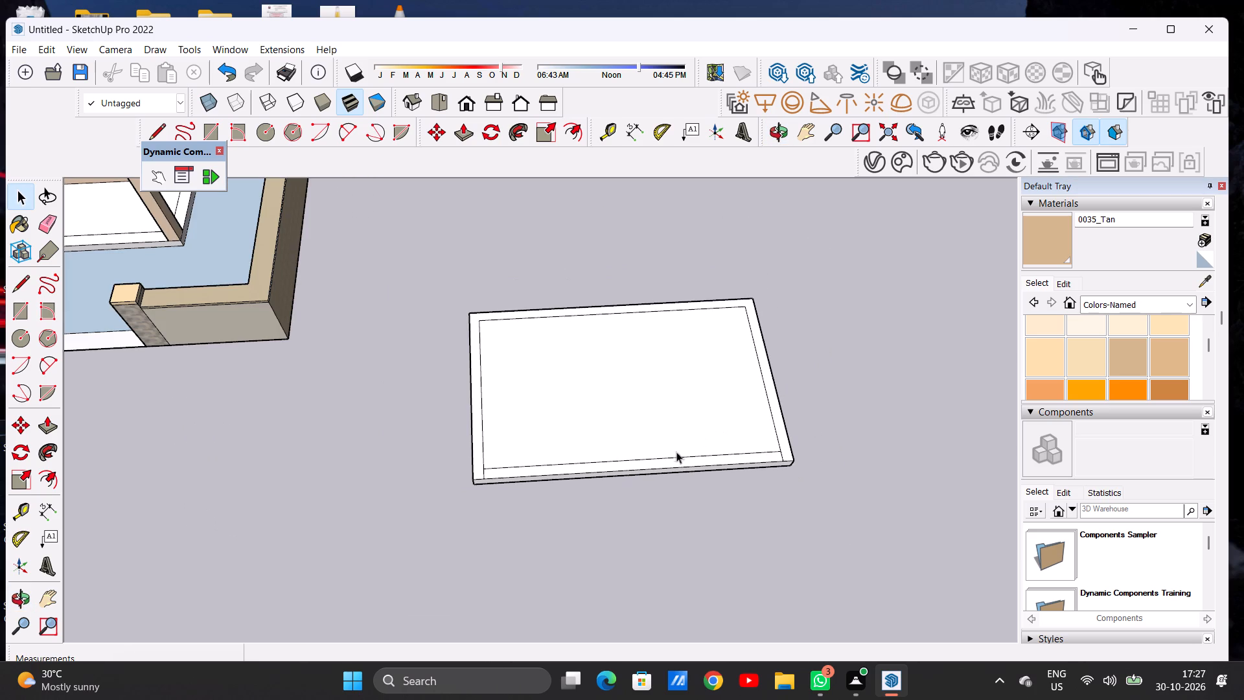
pyautogui.moveTo(664, 482); pyautogui.dragTo(619, 530, button='middle')
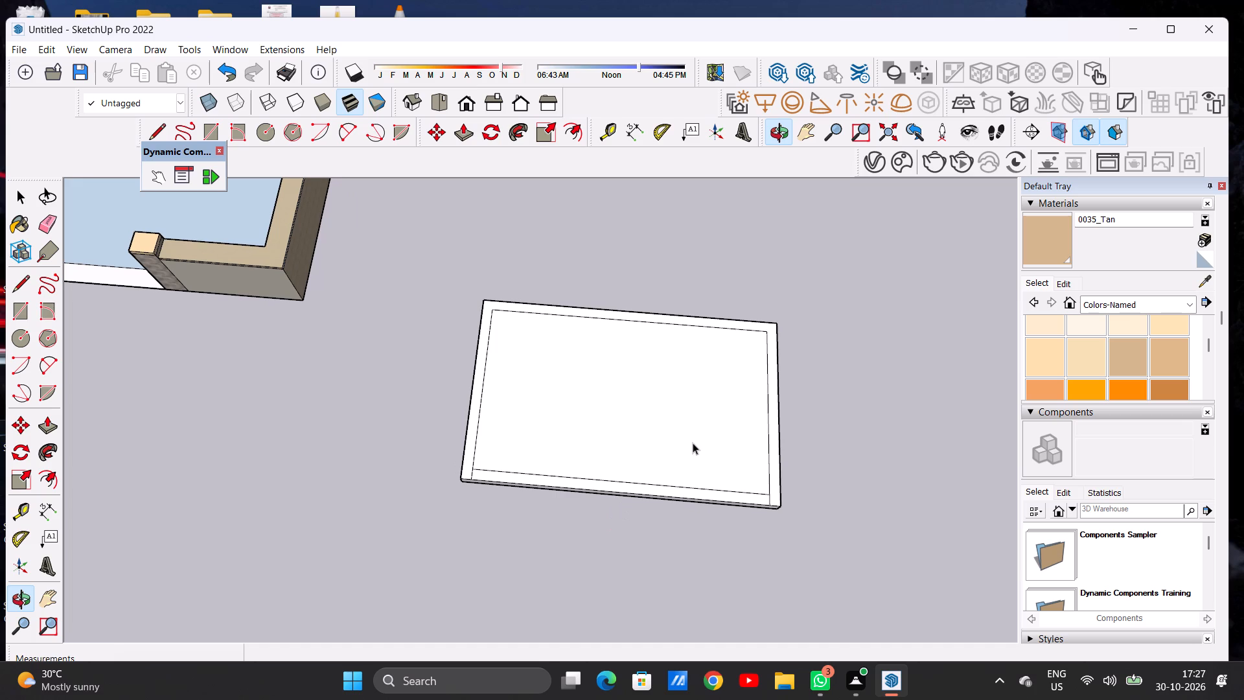
# Draw a line about 120' 3" long across the middle of the detached slab, between the midpoints of its short outer edges.
pyautogui.press('l')
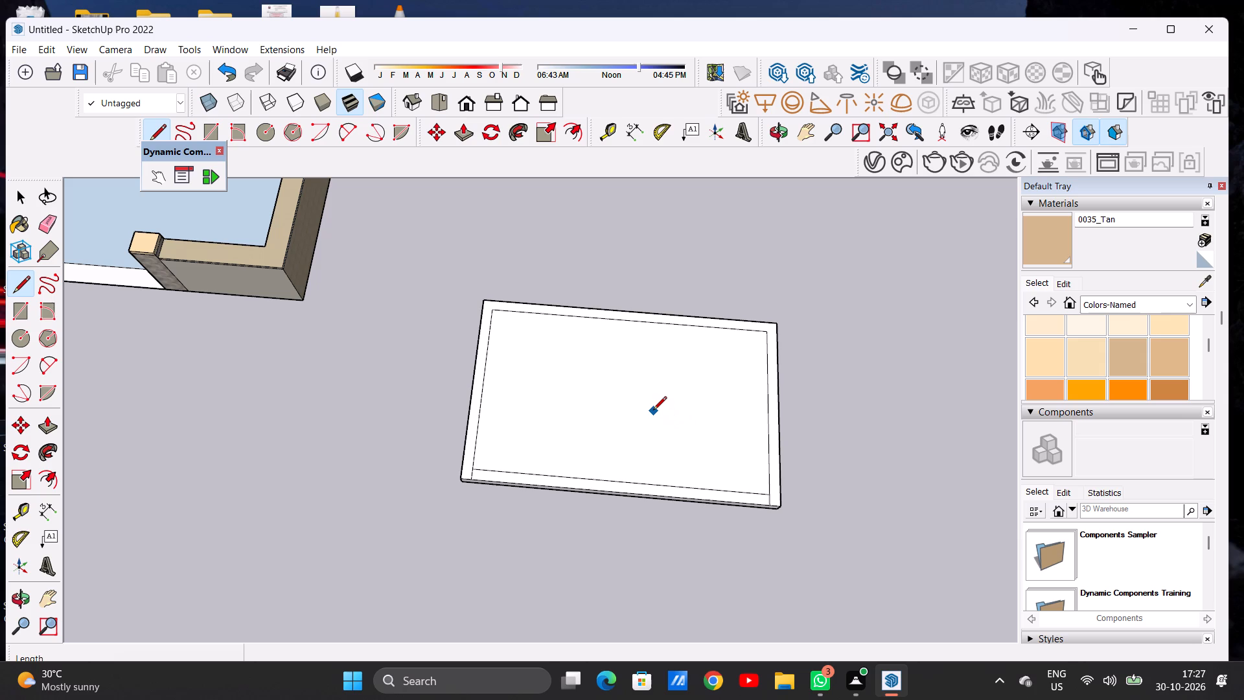
pyautogui.scroll(2, 496, 388)
pyautogui.scroll(-1, 496, 388)
pyautogui.scroll(4, 496, 388)
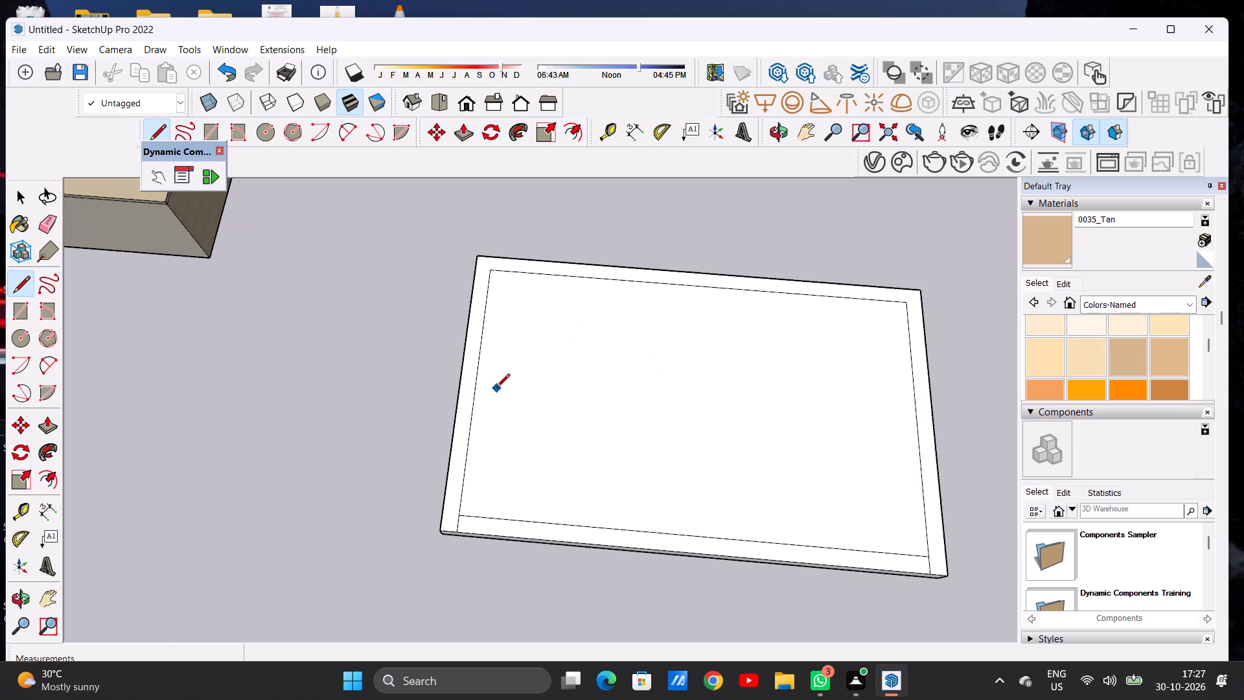
pyautogui.moveTo(519, 391); pyautogui.dragTo(544, 396, button='middle')
pyautogui.scroll(-3, 531, 388)
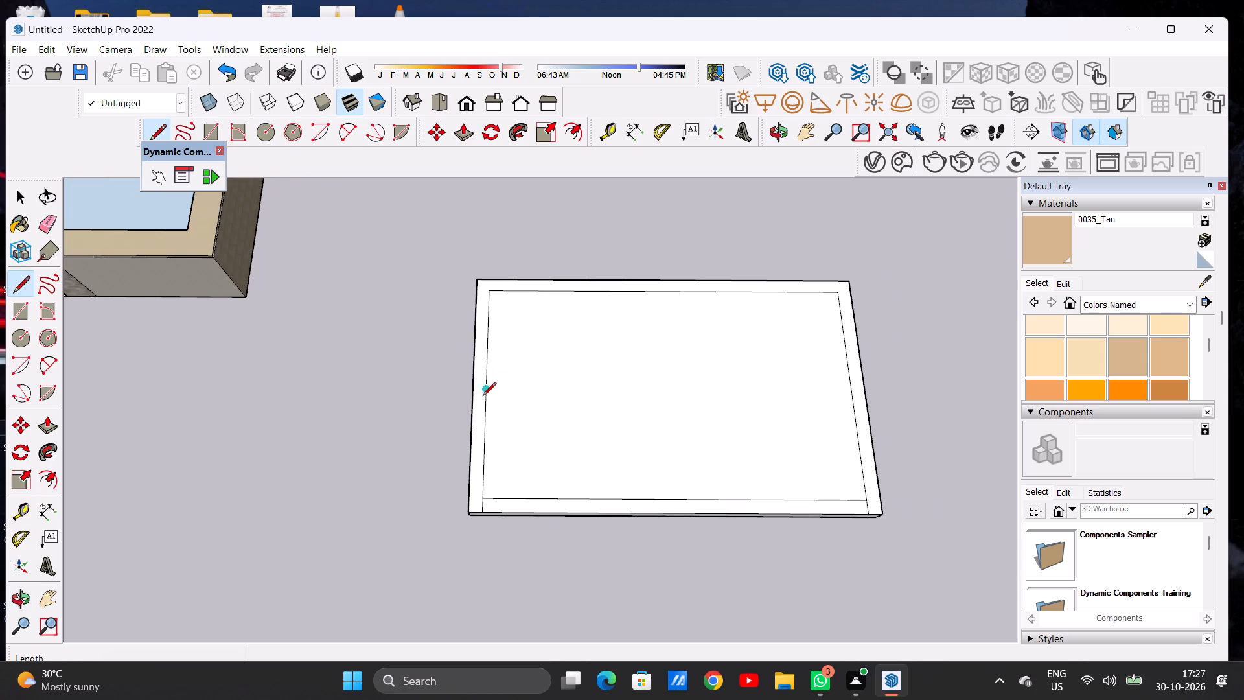
pyautogui.scroll(6, 485, 392)
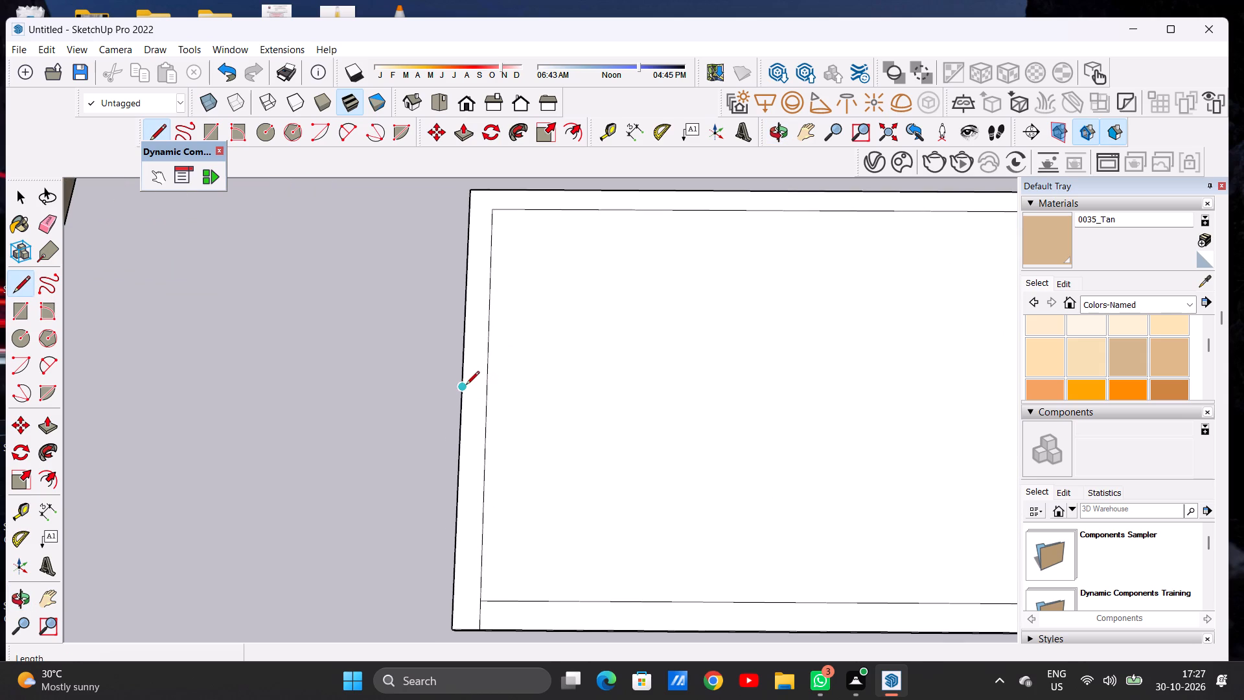
pyautogui.click(466, 386)
pyautogui.scroll(-7, 495, 391)
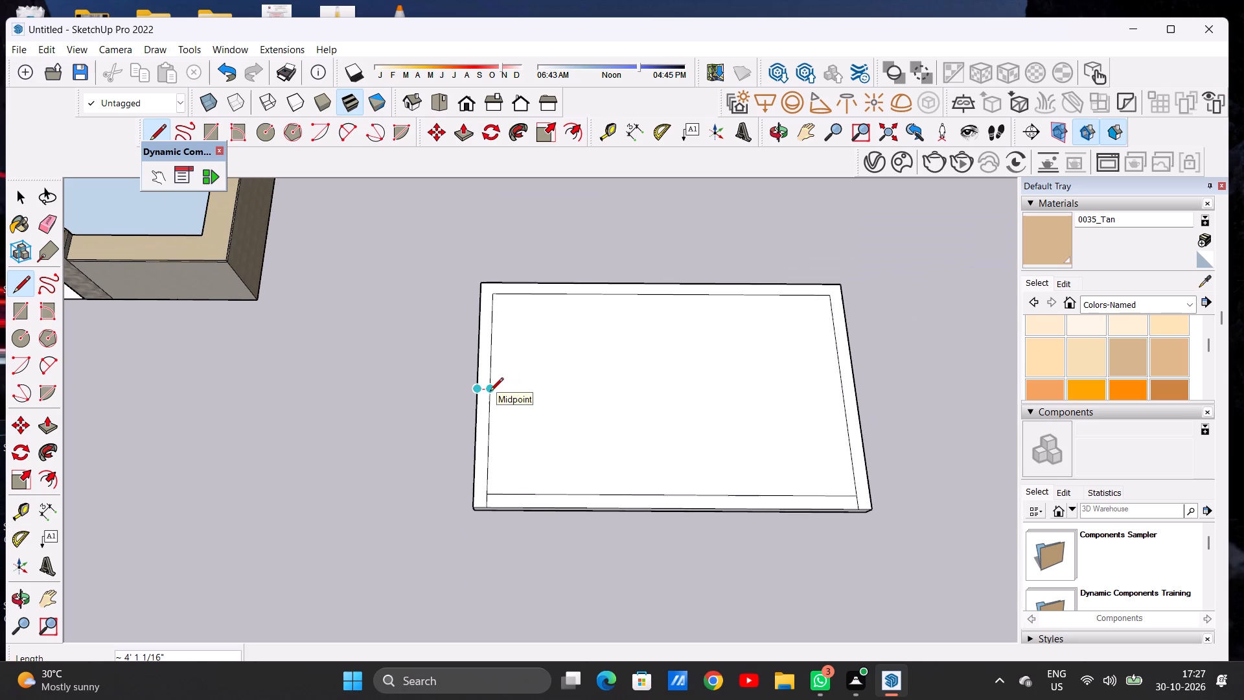
pyautogui.scroll(7, 854, 395)
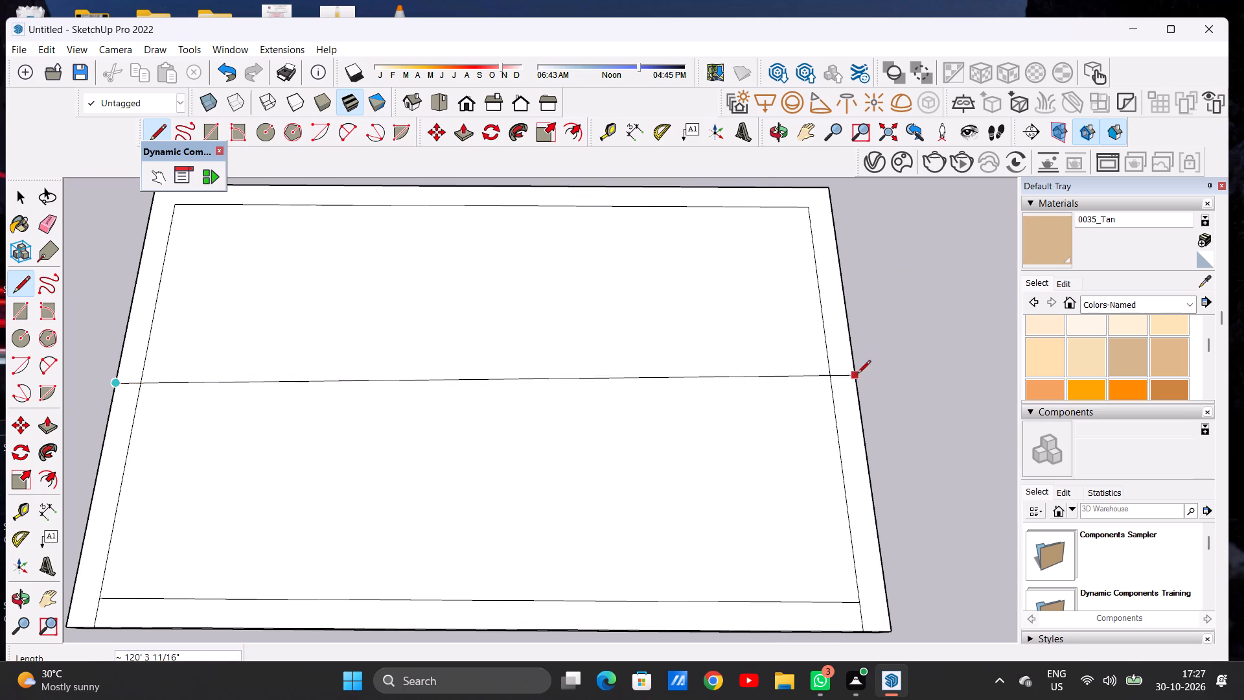
pyautogui.click(856, 390)
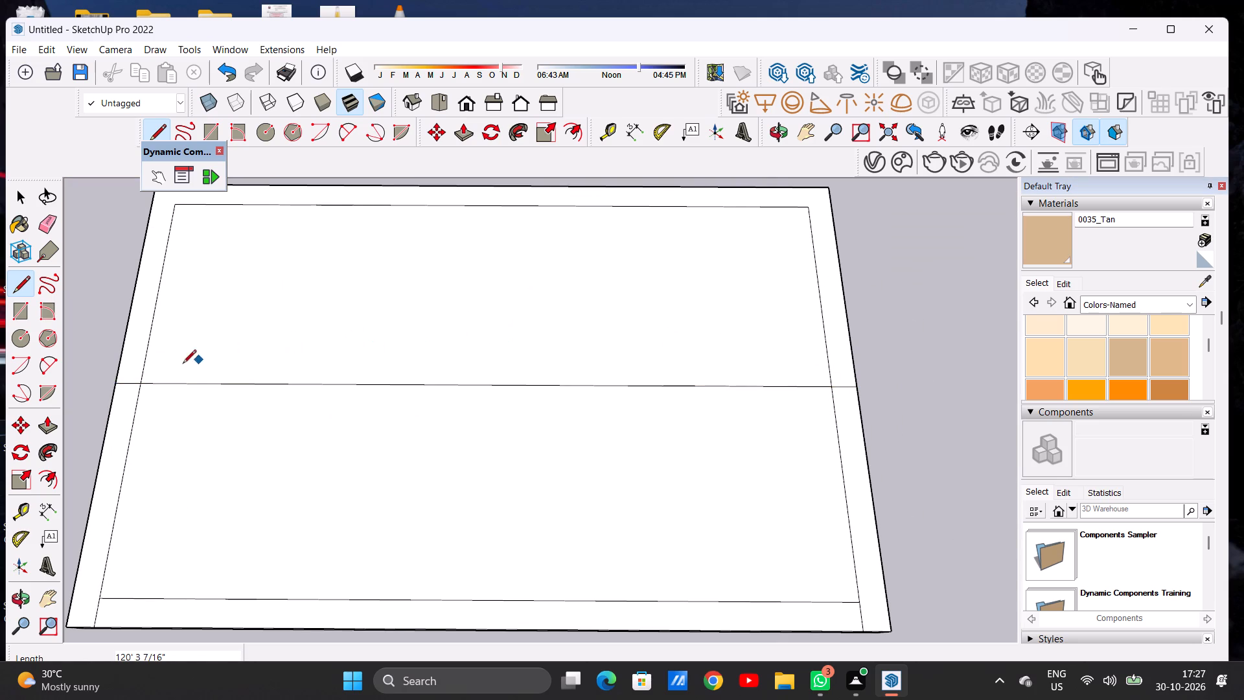
# Draw a parallel line about 112' long just behind the slab's centre line, spanning between the inner border lines.
pyautogui.click(147, 356)
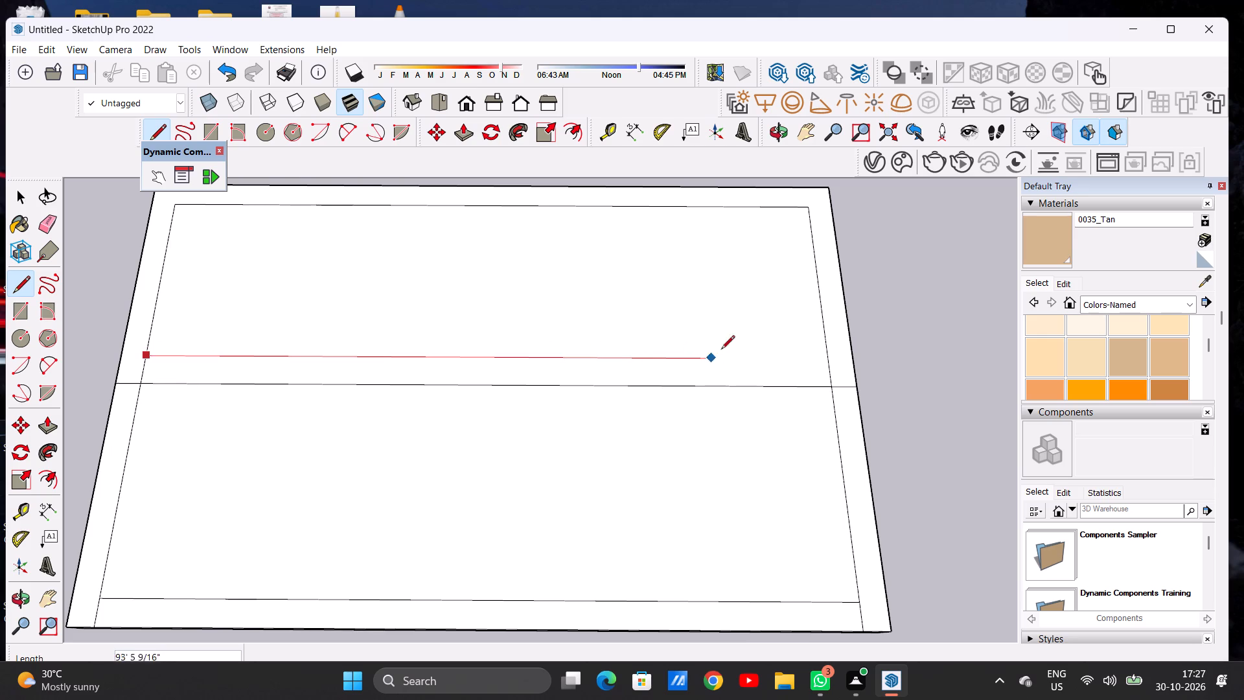
pyautogui.click(829, 360)
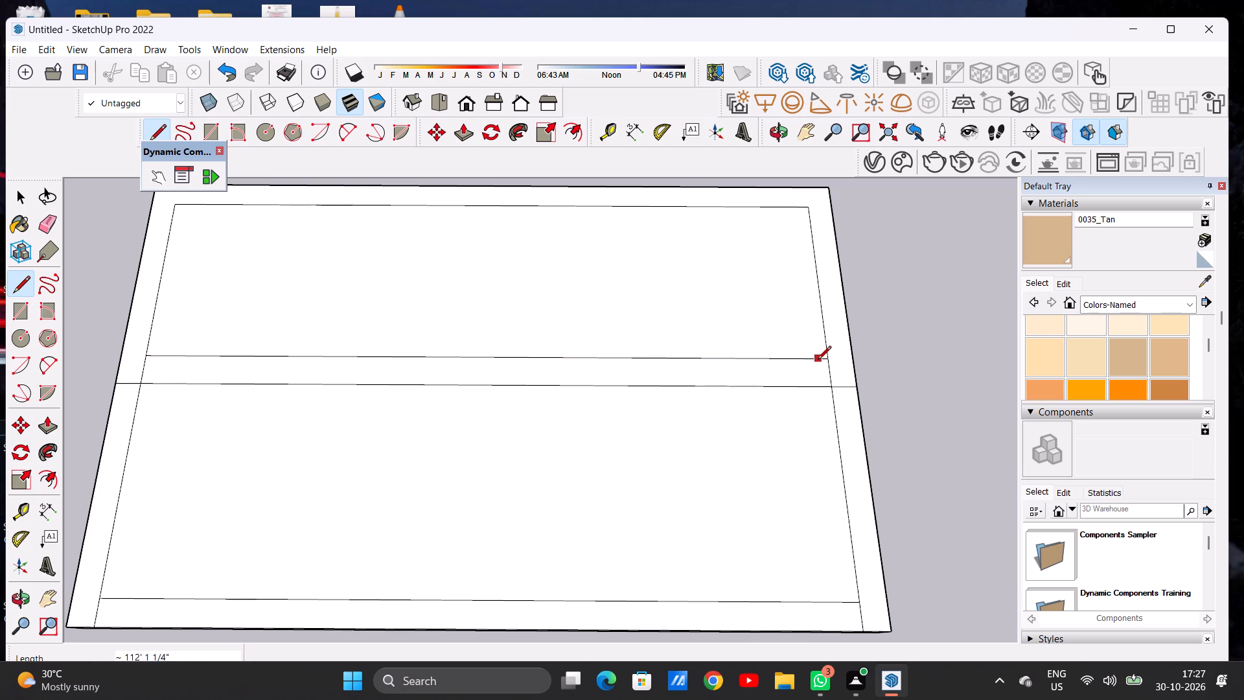
pyautogui.press('space')
pyautogui.press('space')
pyautogui.press('space')
pyautogui.press('space')
pyautogui.press('space')
pyautogui.press('space')
pyautogui.press('space')
pyautogui.press('space')
pyautogui.press('space')
pyautogui.press('space')
pyautogui.press('space')
pyautogui.press('space')
pyautogui.press('space')
pyautogui.press('space')
pyautogui.press('space')
pyautogui.press('space')
pyautogui.press('space')
pyautogui.press('space')
pyautogui.press('space')
pyautogui.press('space')
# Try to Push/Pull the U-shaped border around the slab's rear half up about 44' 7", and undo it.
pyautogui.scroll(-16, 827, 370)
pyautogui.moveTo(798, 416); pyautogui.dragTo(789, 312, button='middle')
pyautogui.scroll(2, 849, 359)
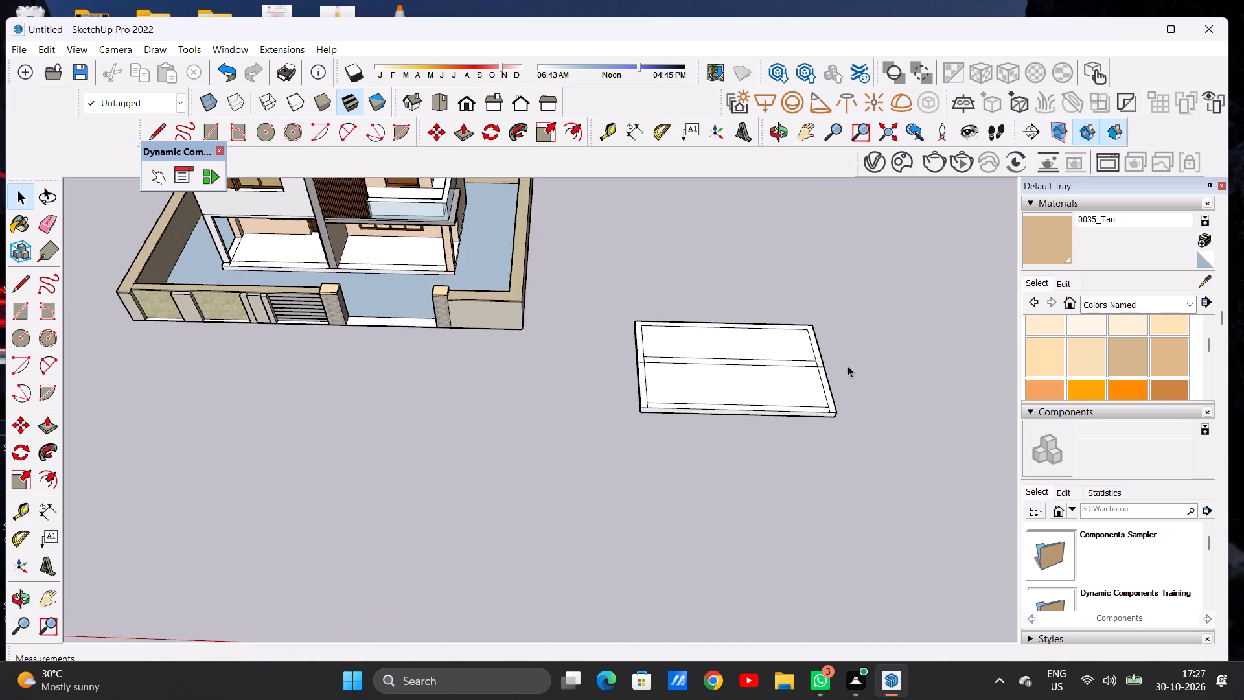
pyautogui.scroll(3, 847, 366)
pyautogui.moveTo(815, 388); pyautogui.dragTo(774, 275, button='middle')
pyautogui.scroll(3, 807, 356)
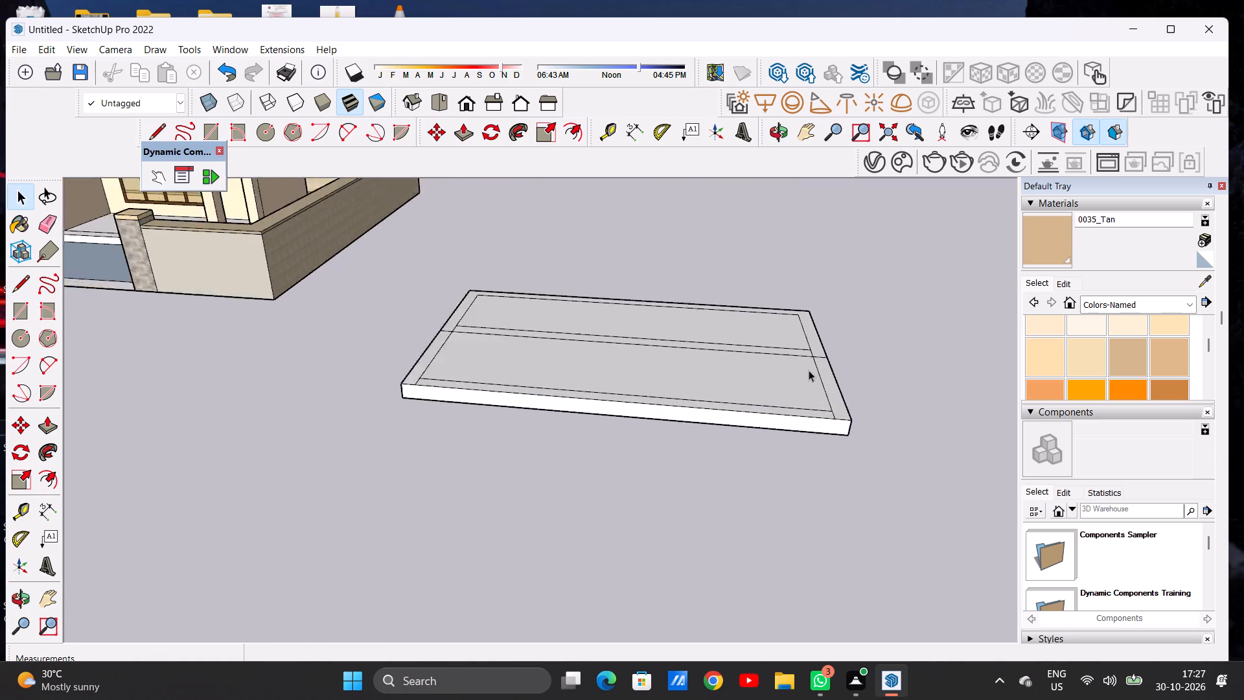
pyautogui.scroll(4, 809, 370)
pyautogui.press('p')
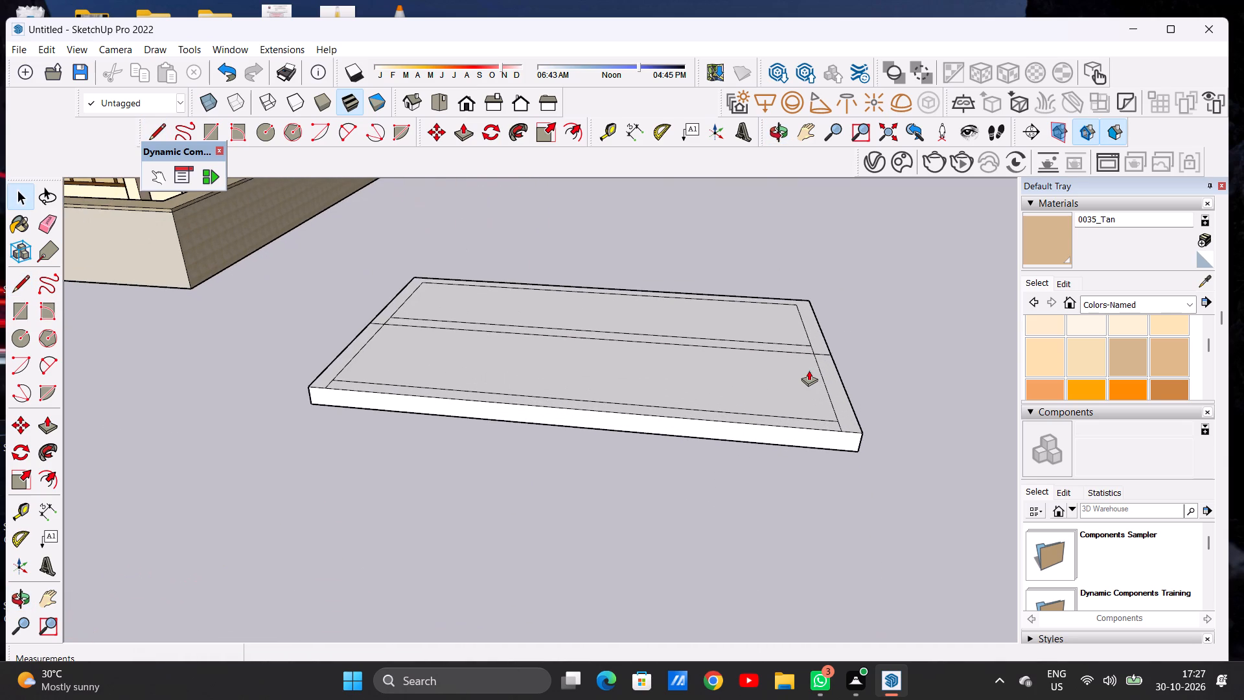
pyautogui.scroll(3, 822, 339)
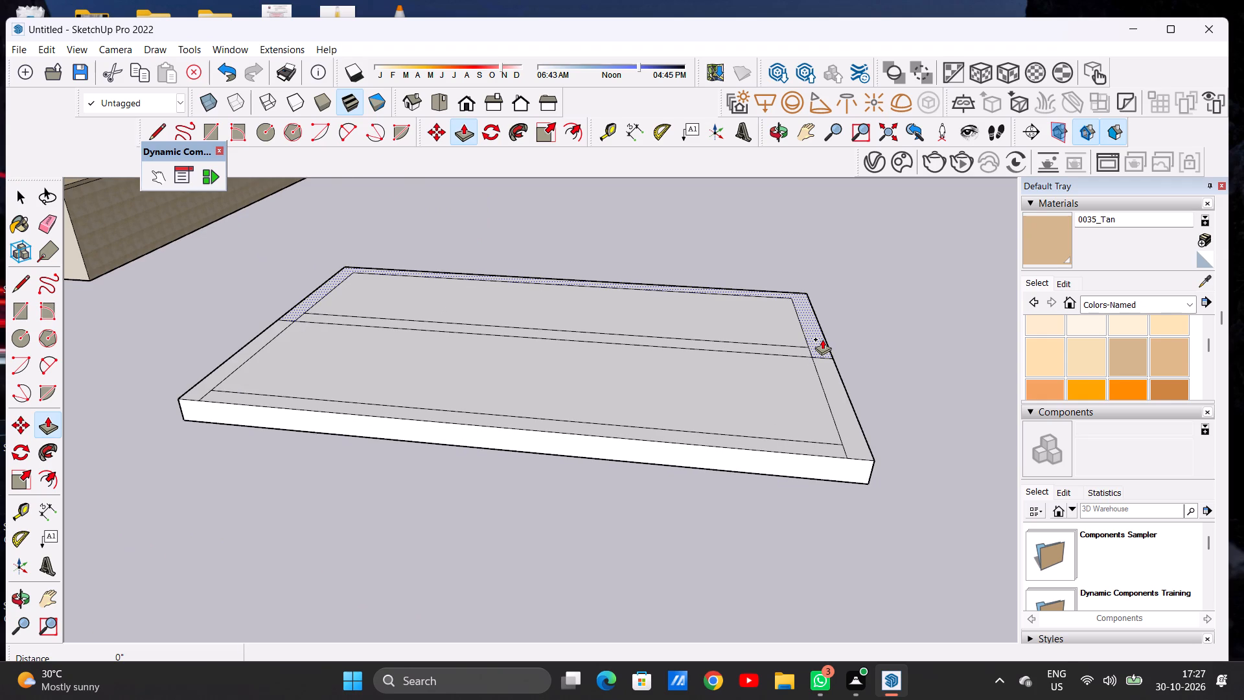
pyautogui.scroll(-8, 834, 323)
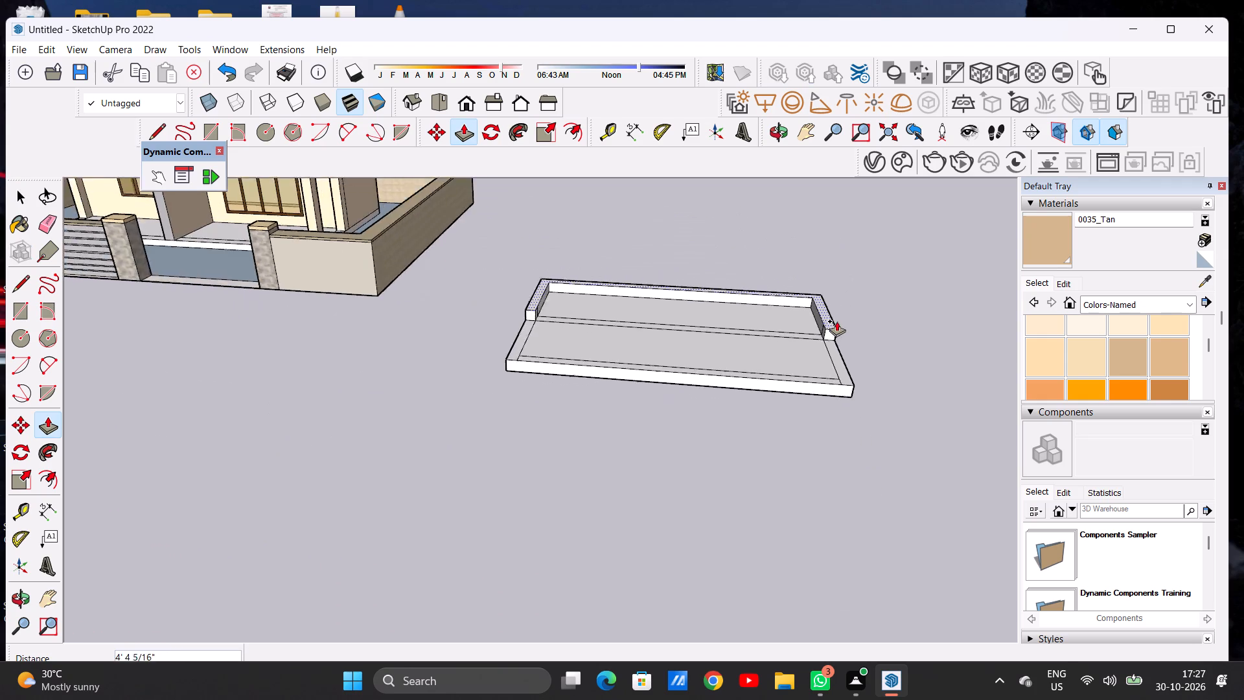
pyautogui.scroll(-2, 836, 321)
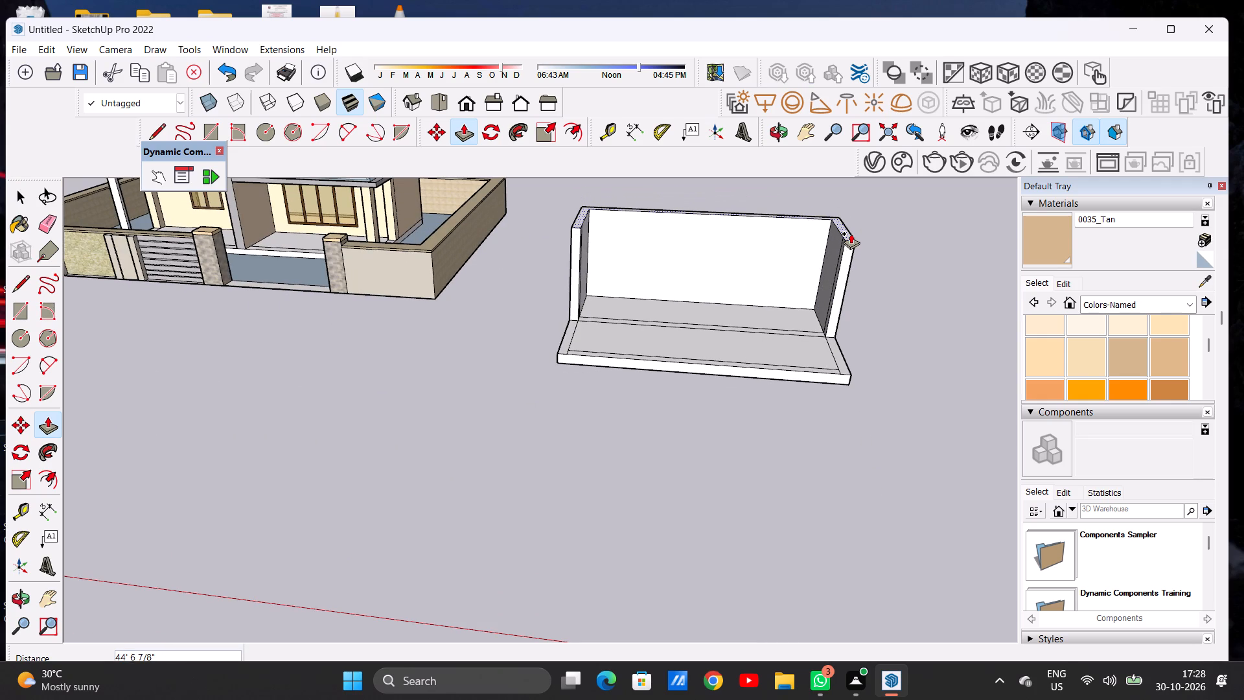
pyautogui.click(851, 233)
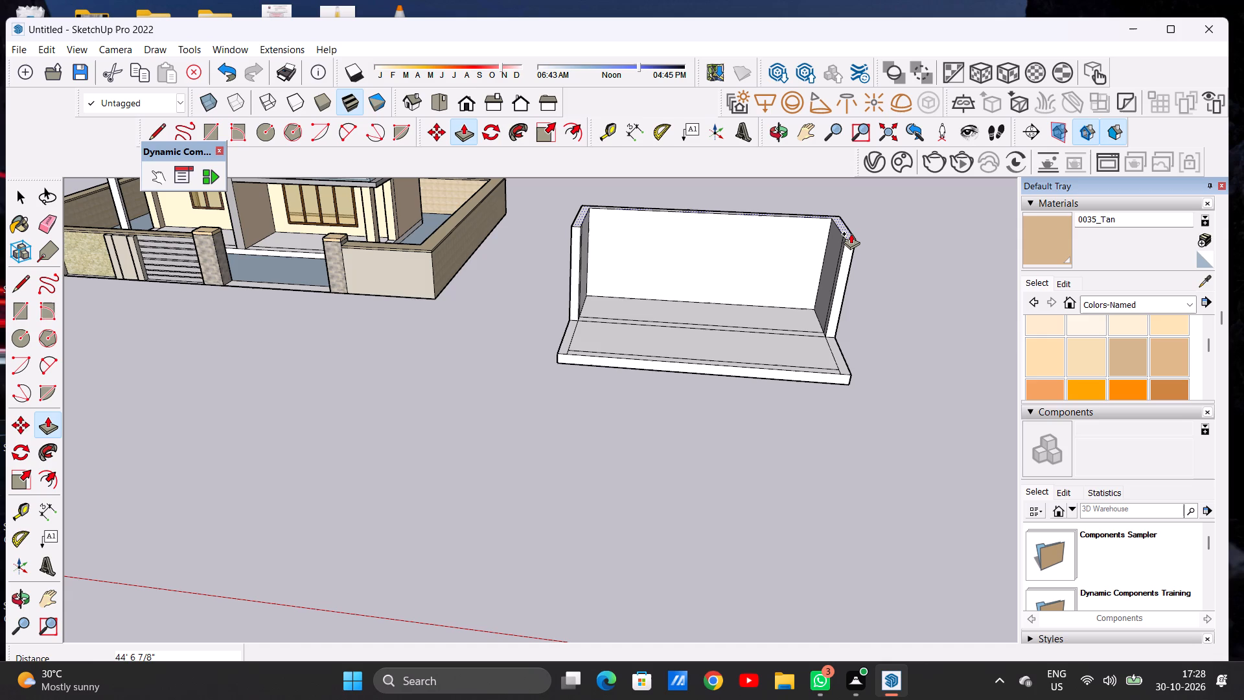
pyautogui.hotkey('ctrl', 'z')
# Push/Pull the U-shaped border around the slab's rear half up 10'.
pyautogui.press('p')
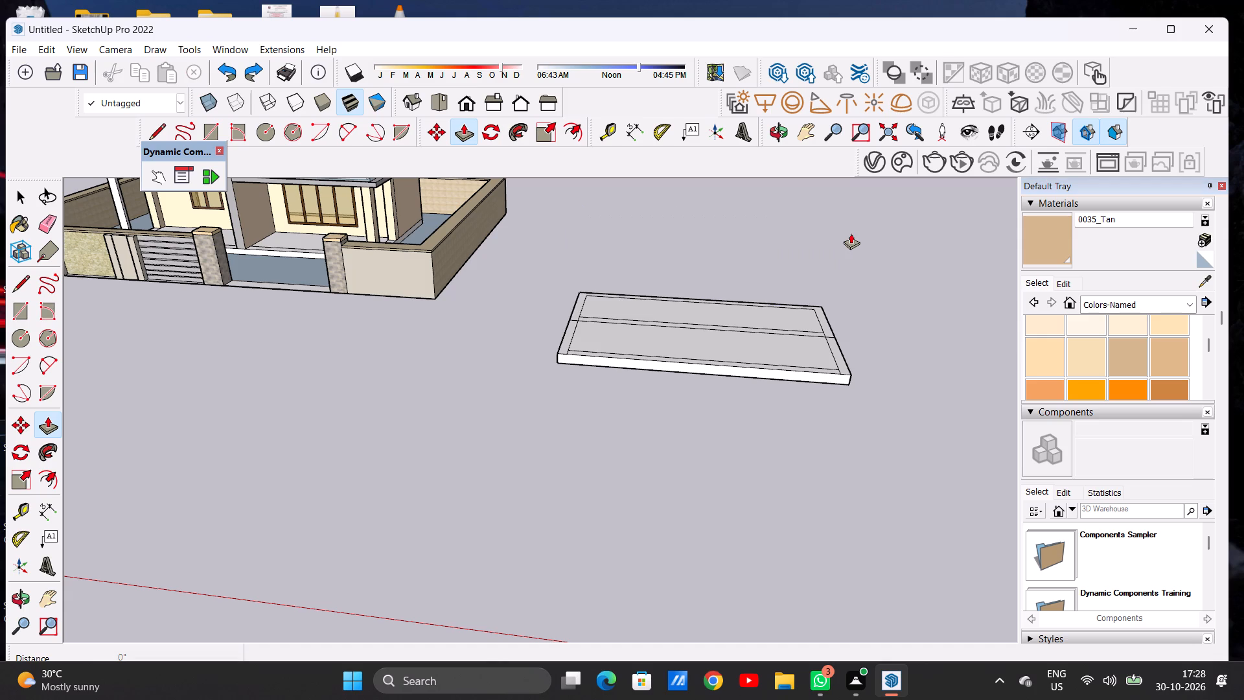
pyautogui.scroll(12, 843, 253)
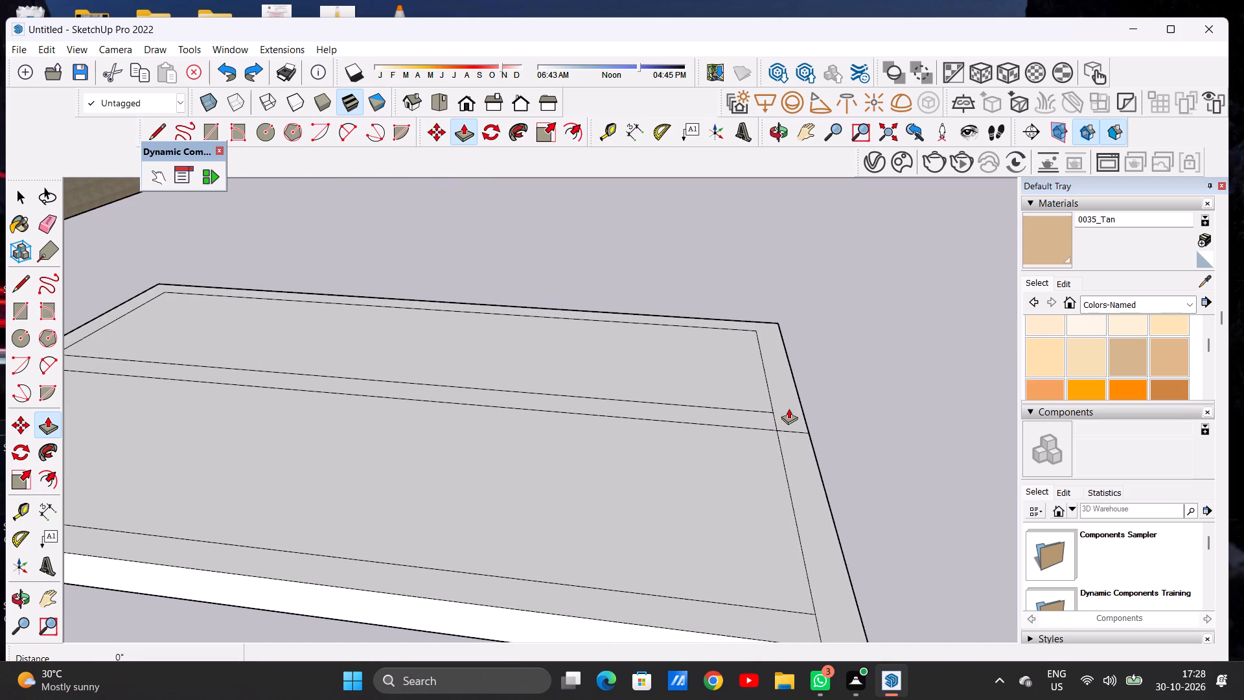
pyautogui.click(789, 408)
pyautogui.scroll(-13, 781, 334)
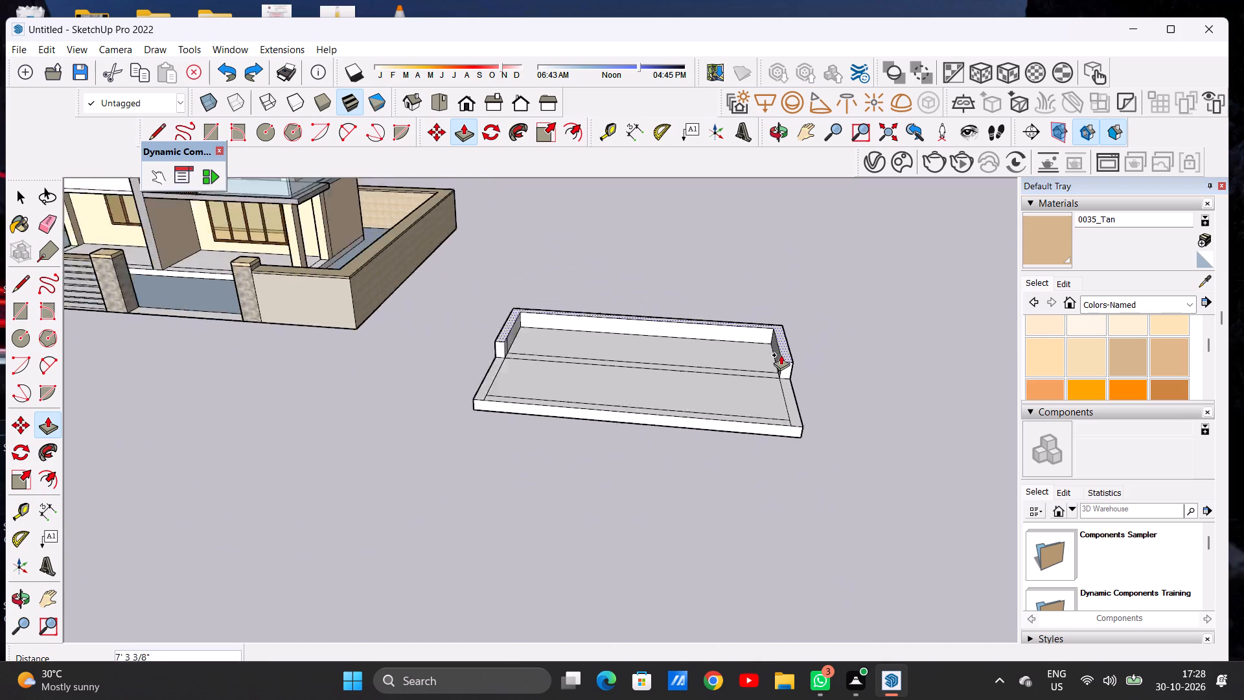
pyautogui.scroll(-2, 781, 355)
pyautogui.write("10'")
pyautogui.press('Return')
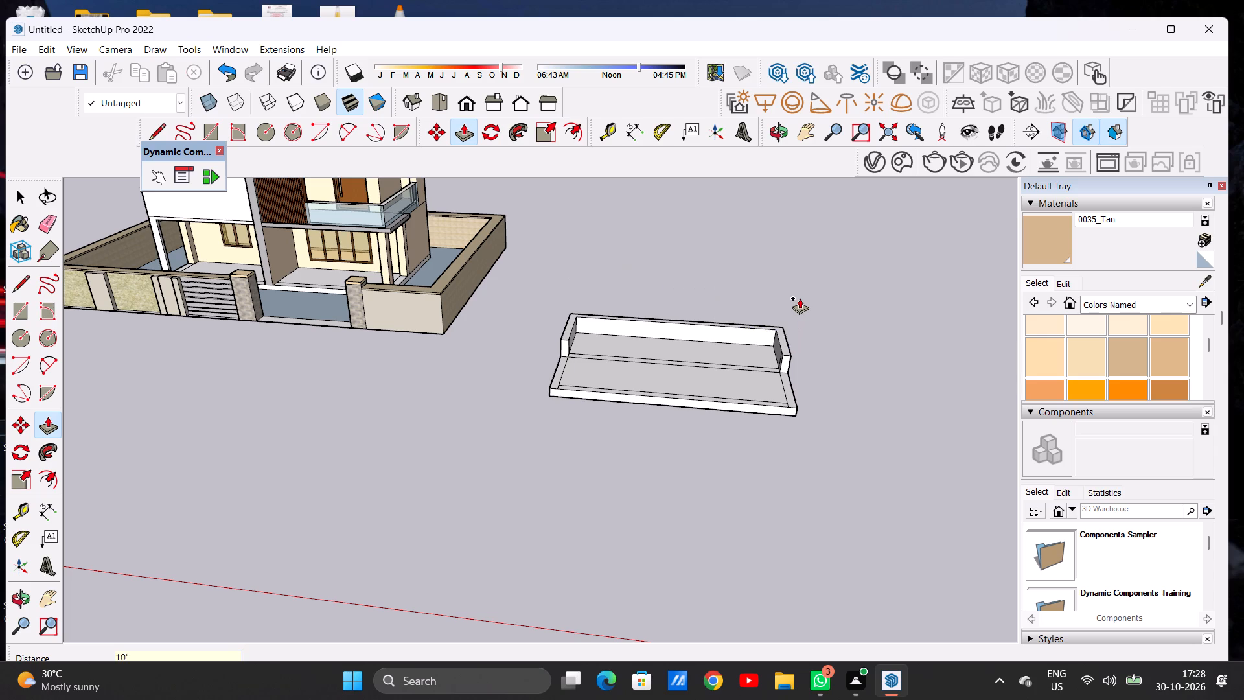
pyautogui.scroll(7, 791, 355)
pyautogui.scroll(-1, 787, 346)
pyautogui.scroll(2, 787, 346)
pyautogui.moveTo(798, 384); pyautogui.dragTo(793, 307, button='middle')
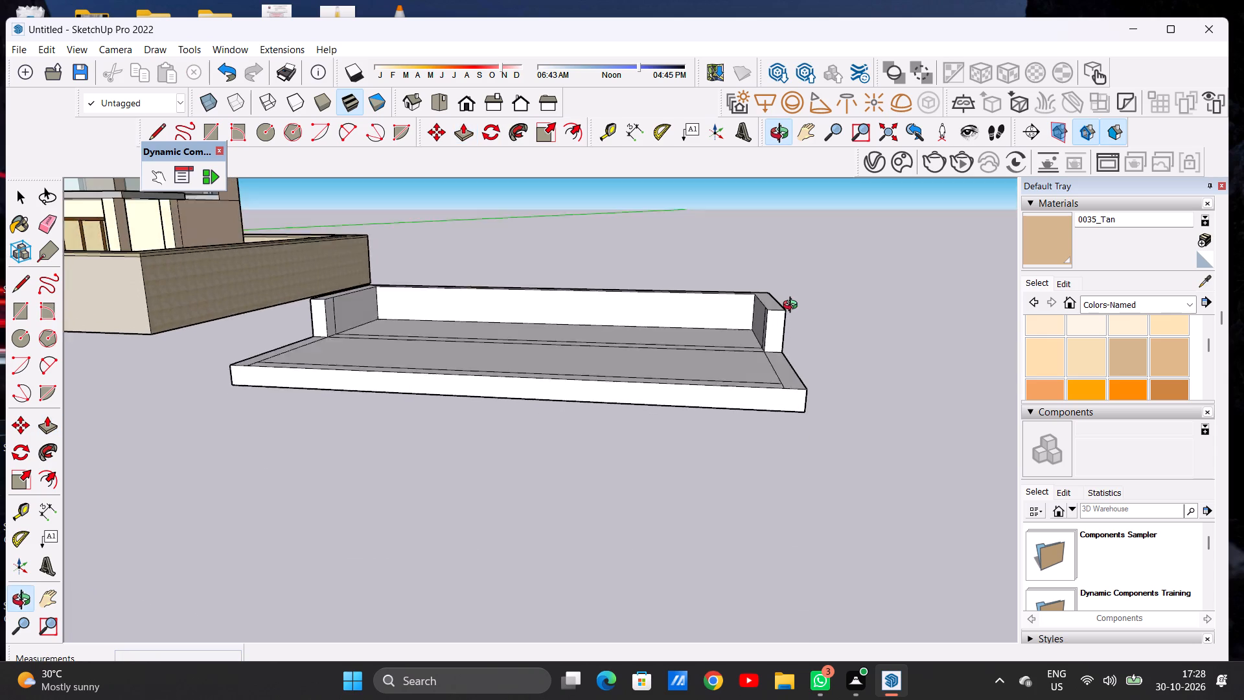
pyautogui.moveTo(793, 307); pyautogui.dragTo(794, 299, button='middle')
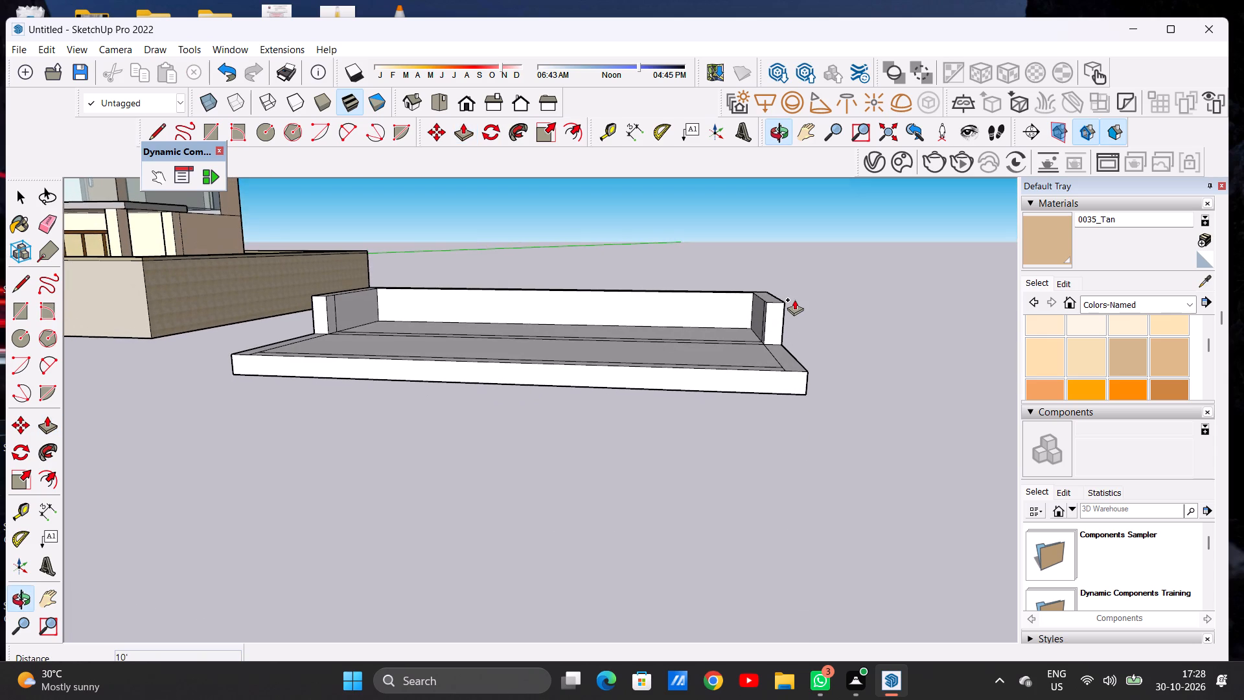
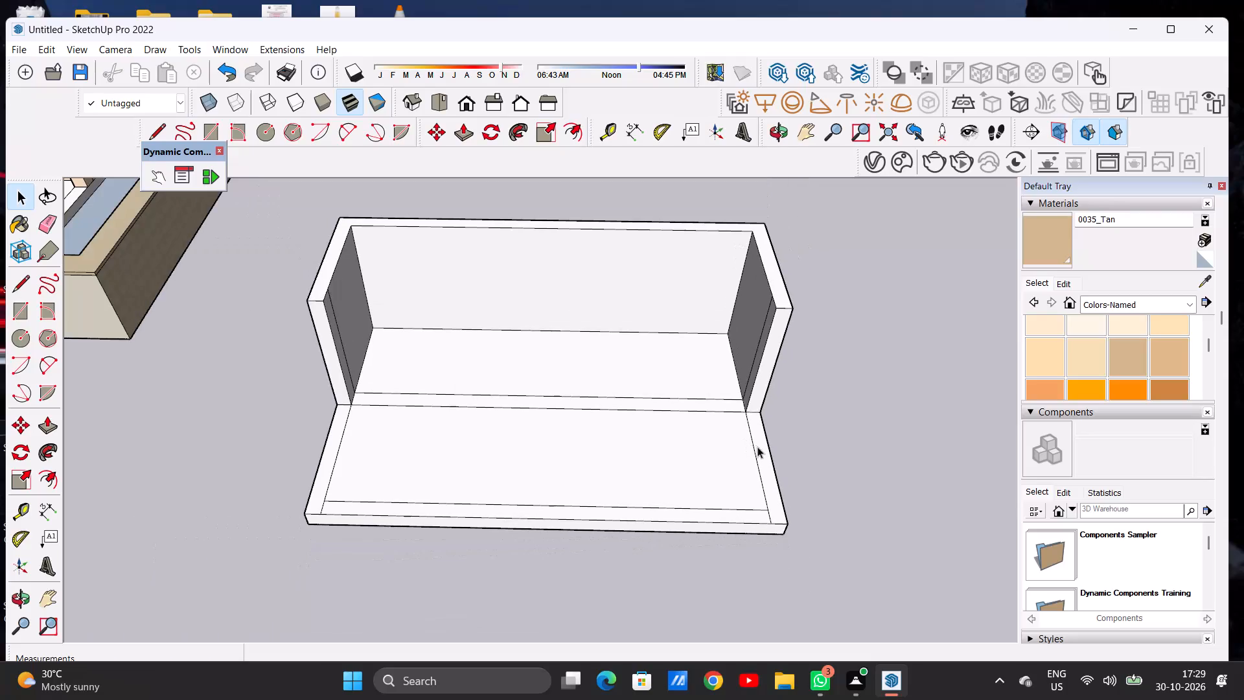
# Push/Pull the strip along the slab's centre line up about 37' 3", level with the tops of the adjoining walls.
pyautogui.scroll(6, 739, 402)
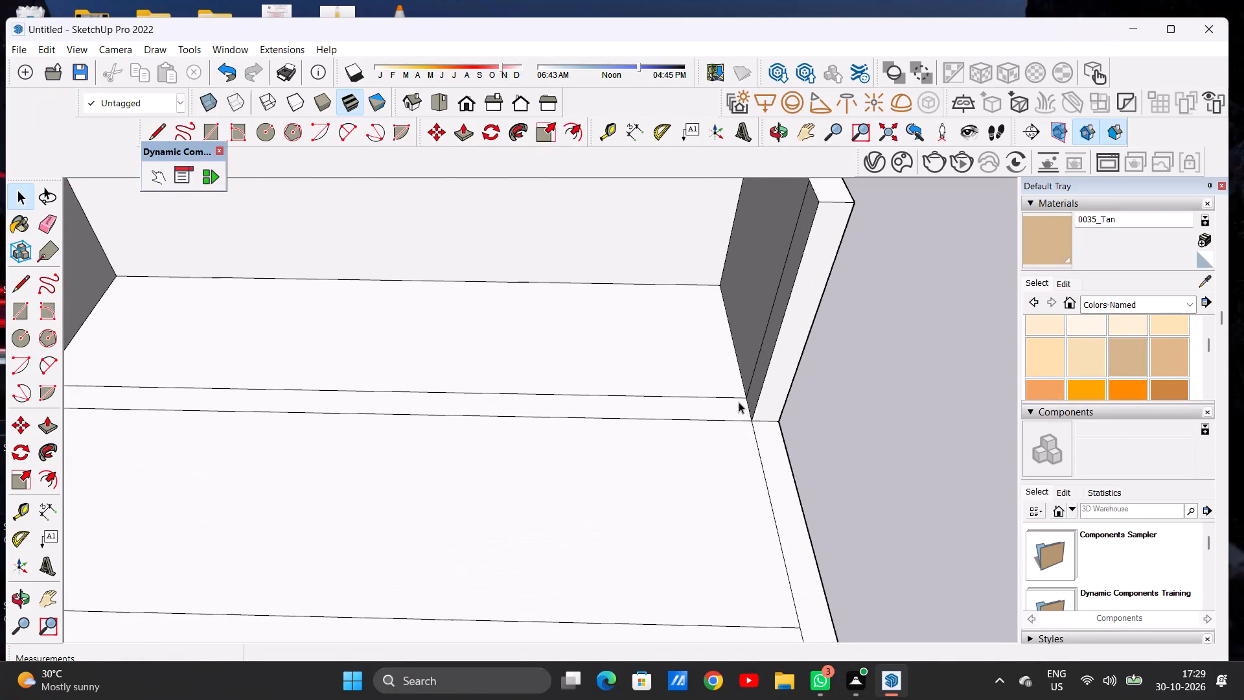
pyautogui.press('p')
pyautogui.scroll(6, 739, 402)
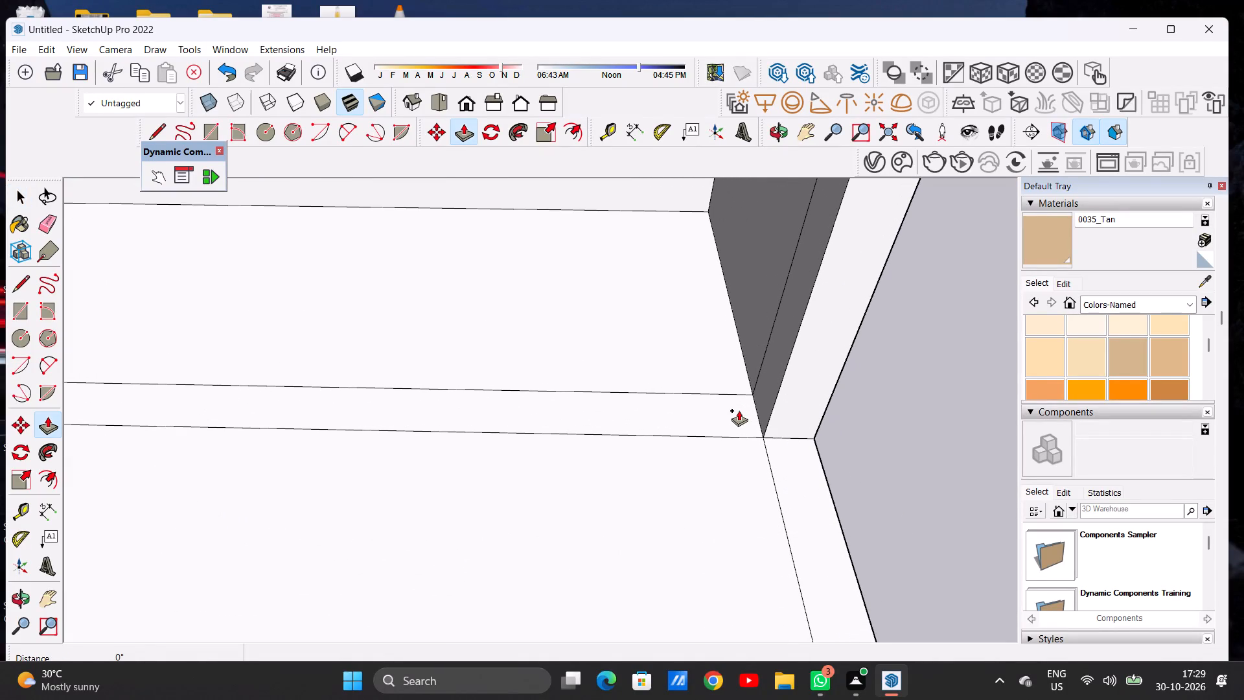
pyautogui.click(739, 410)
pyautogui.scroll(-18, 741, 363)
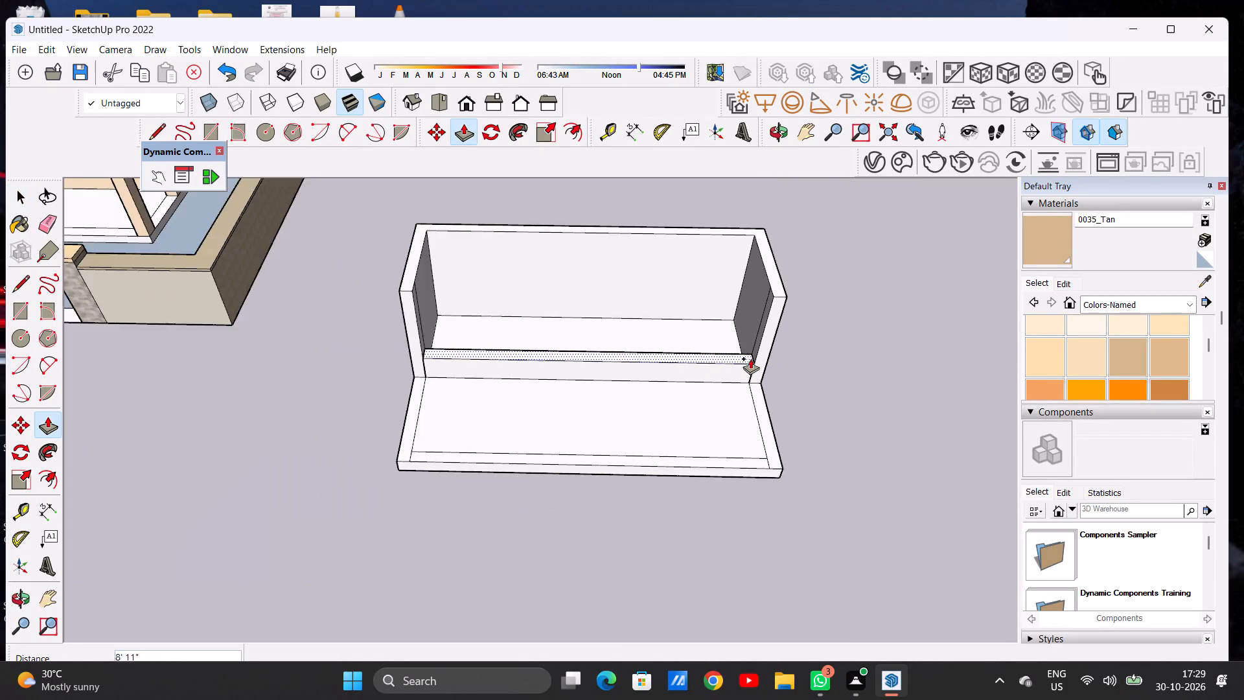
pyautogui.scroll(-4, 750, 358)
pyautogui.scroll(3, 777, 307)
pyautogui.scroll(-1, 777, 307)
pyautogui.scroll(8, 777, 307)
pyautogui.scroll(-1, 761, 327)
pyautogui.scroll(7, 761, 328)
pyautogui.scroll(-1, 757, 327)
pyautogui.scroll(4, 757, 327)
pyautogui.scroll(-1, 757, 326)
pyautogui.scroll(6, 757, 326)
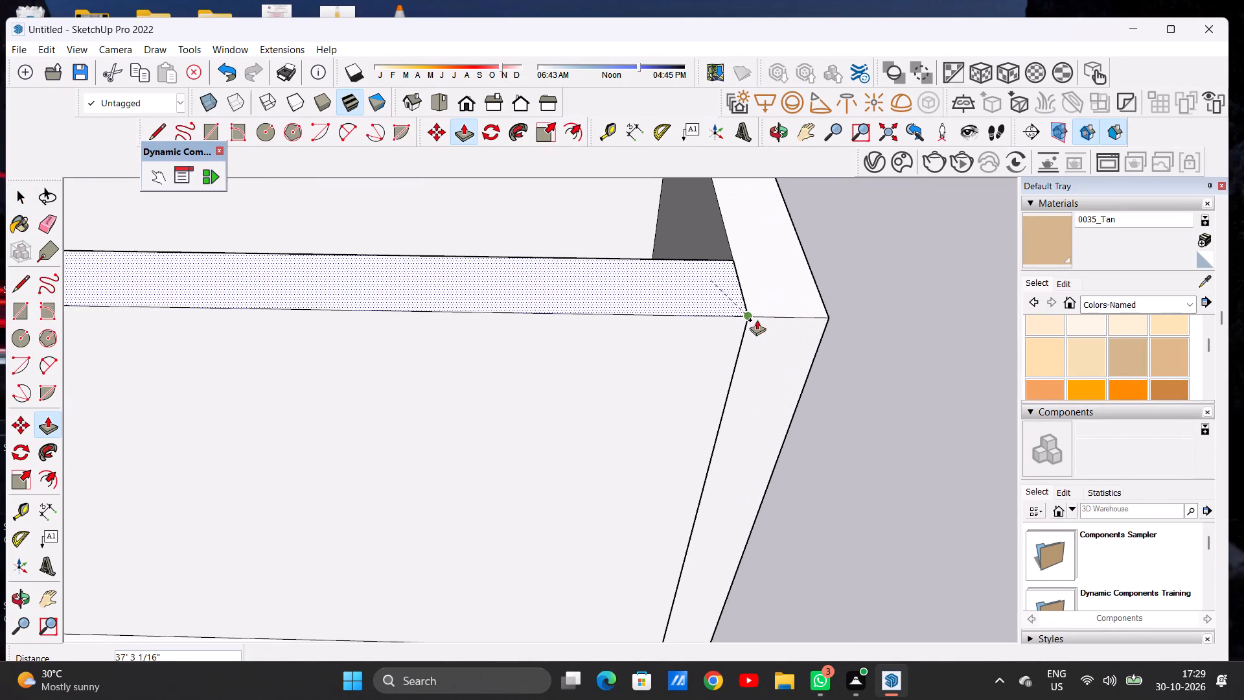
pyautogui.click(752, 317)
pyautogui.press('space')
# Examine the four-walled block and its front slab beside the finished house from several angles.
pyautogui.scroll(-16, 753, 524)
pyautogui.scroll(1, 752, 461)
pyautogui.scroll(-14, 752, 461)
pyautogui.moveTo(654, 511); pyautogui.dragTo(614, 378, button='middle')
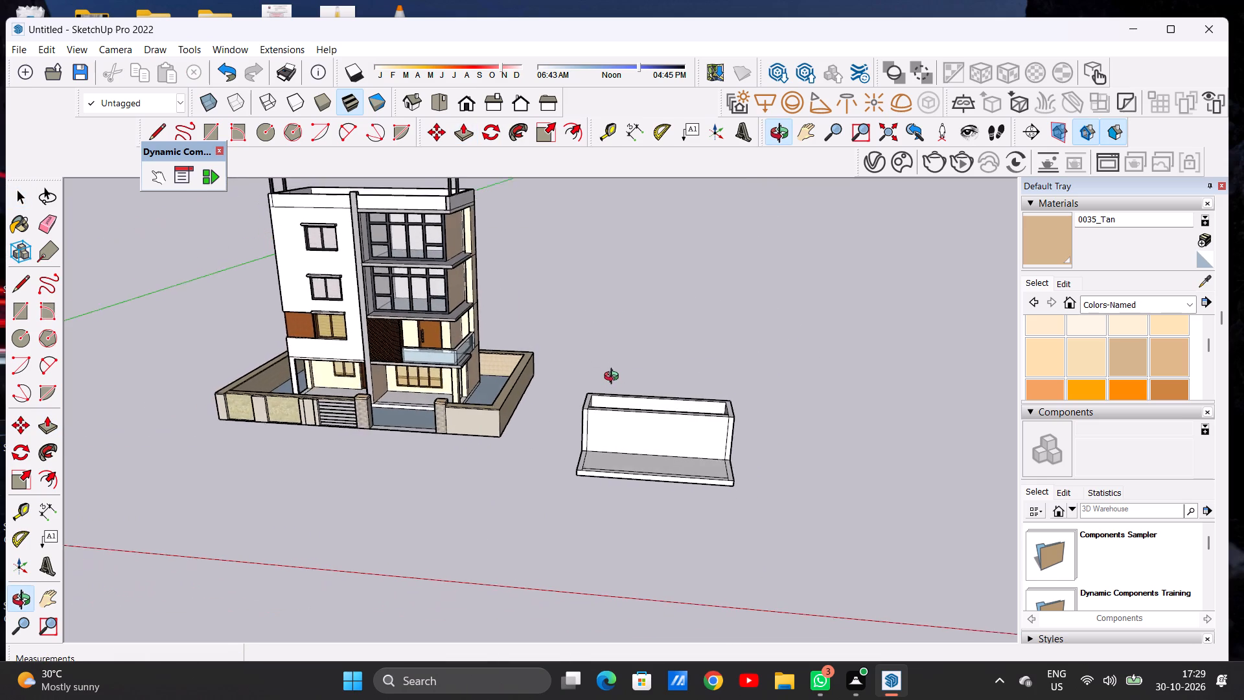
pyautogui.moveTo(614, 378); pyautogui.dragTo(614, 374, button='middle')
pyautogui.scroll(7, 636, 438)
pyautogui.scroll(-7, 511, 447)
pyautogui.scroll(2, 573, 458)
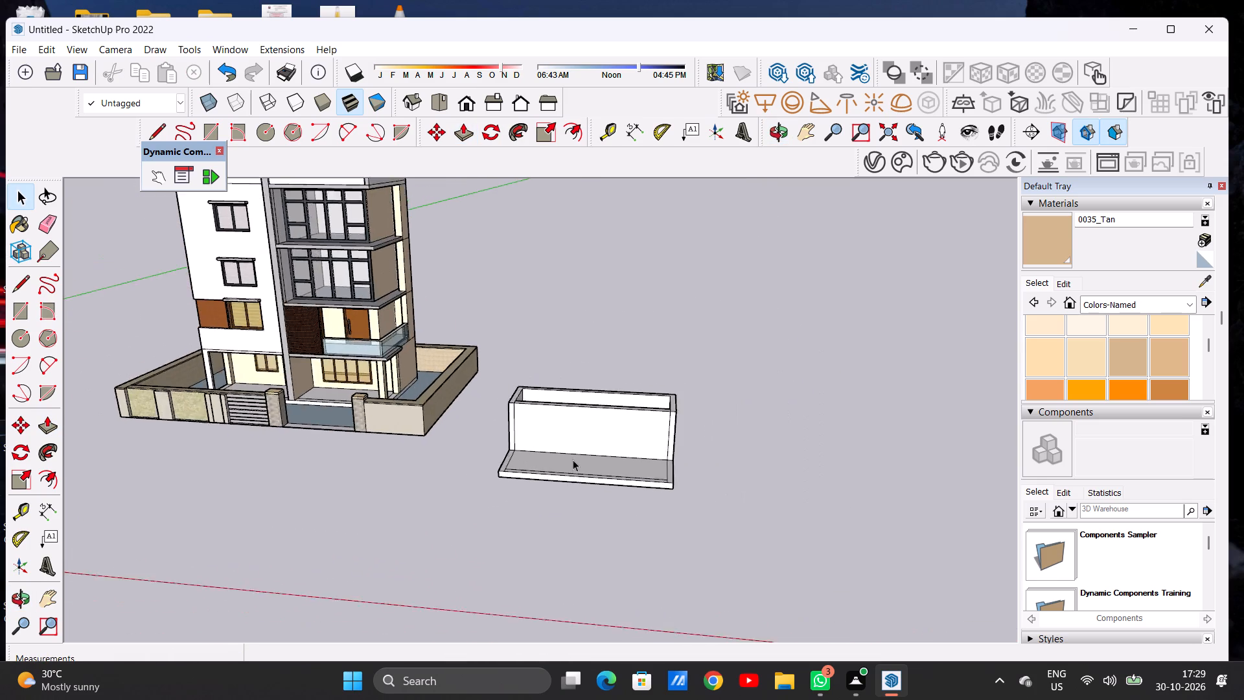
pyautogui.scroll(4, 573, 460)
pyautogui.moveTo(568, 465); pyautogui.dragTo(597, 428, button='middle')
pyautogui.scroll(-7, 516, 457)
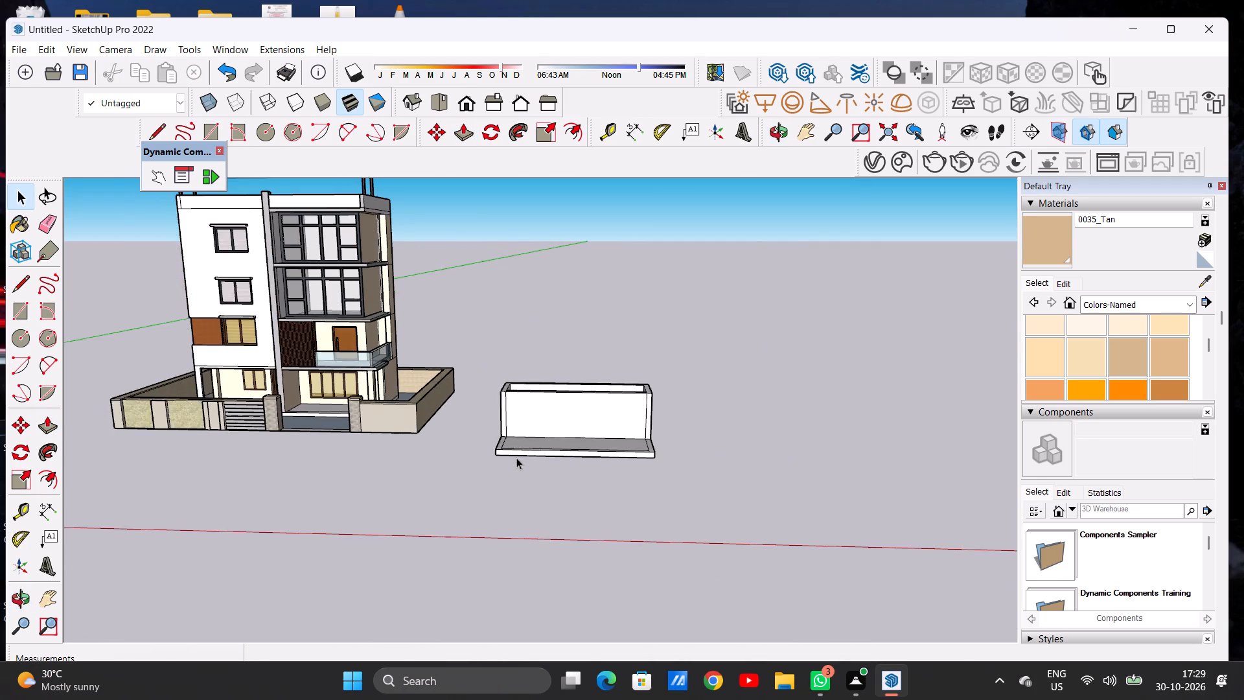
pyautogui.scroll(1, 539, 431)
pyautogui.scroll(-1, 539, 431)
pyautogui.scroll(6, 539, 431)
pyautogui.scroll(-6, 539, 431)
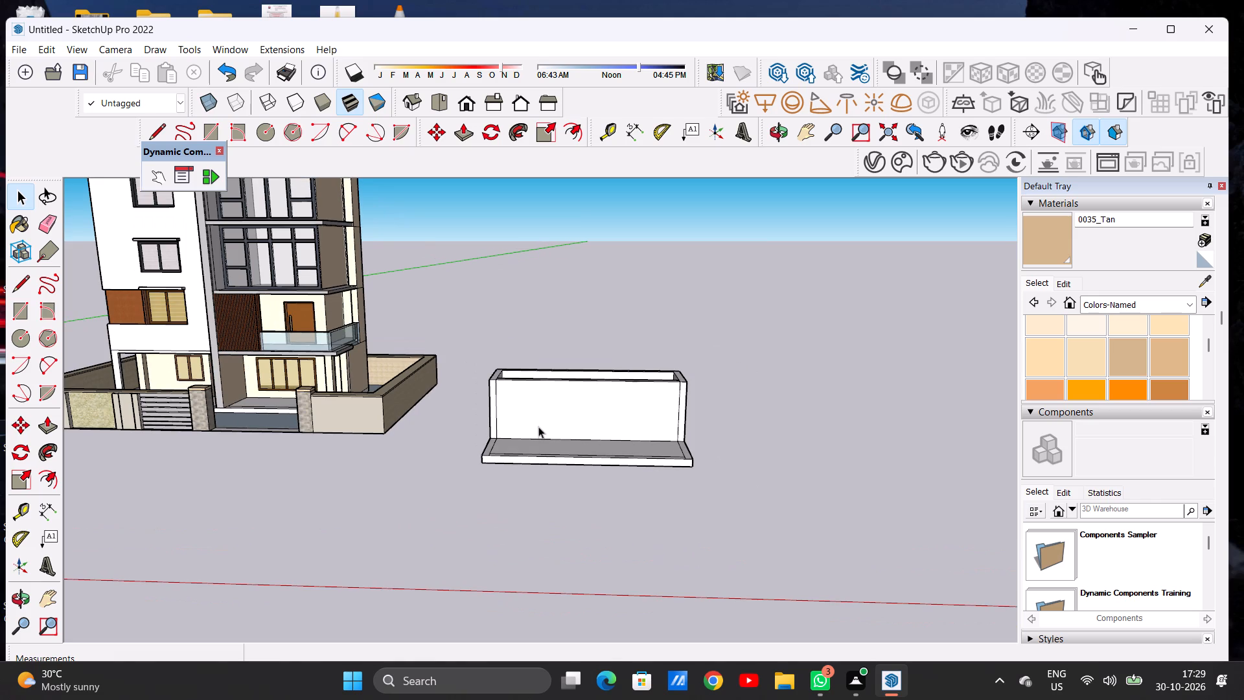
pyautogui.scroll(-5, 533, 434)
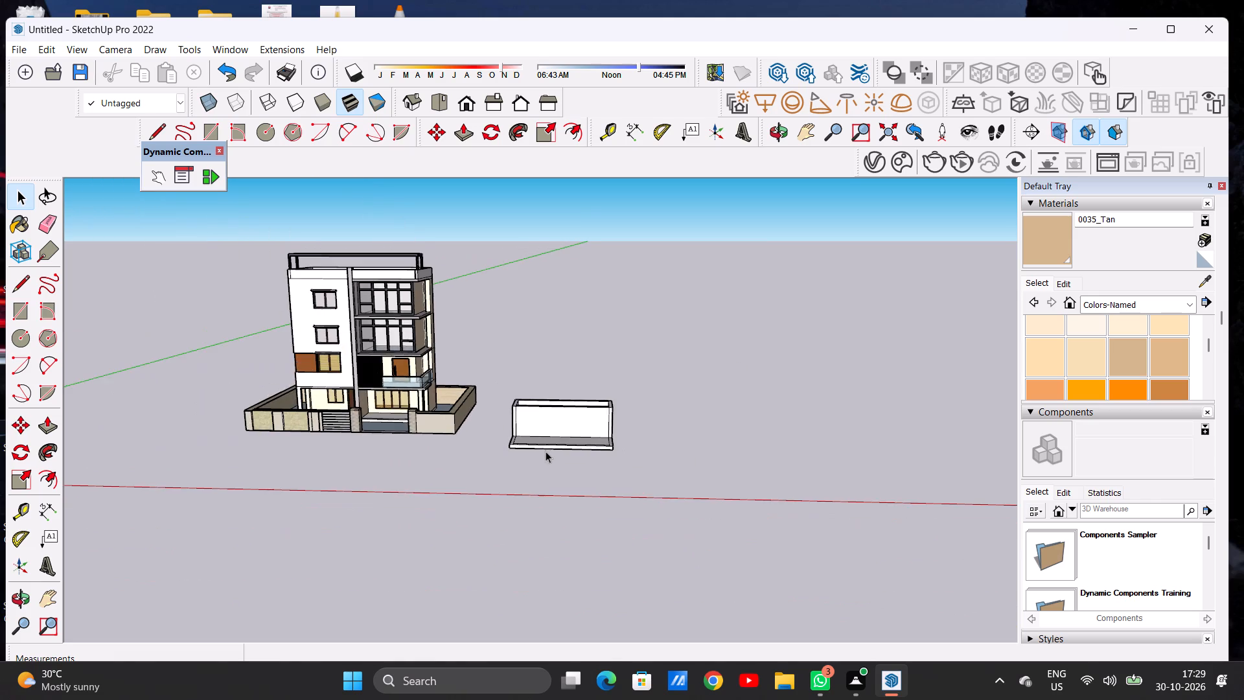
pyautogui.scroll(11, 544, 440)
pyautogui.moveTo(553, 403); pyautogui.dragTo(558, 457, button='middle')
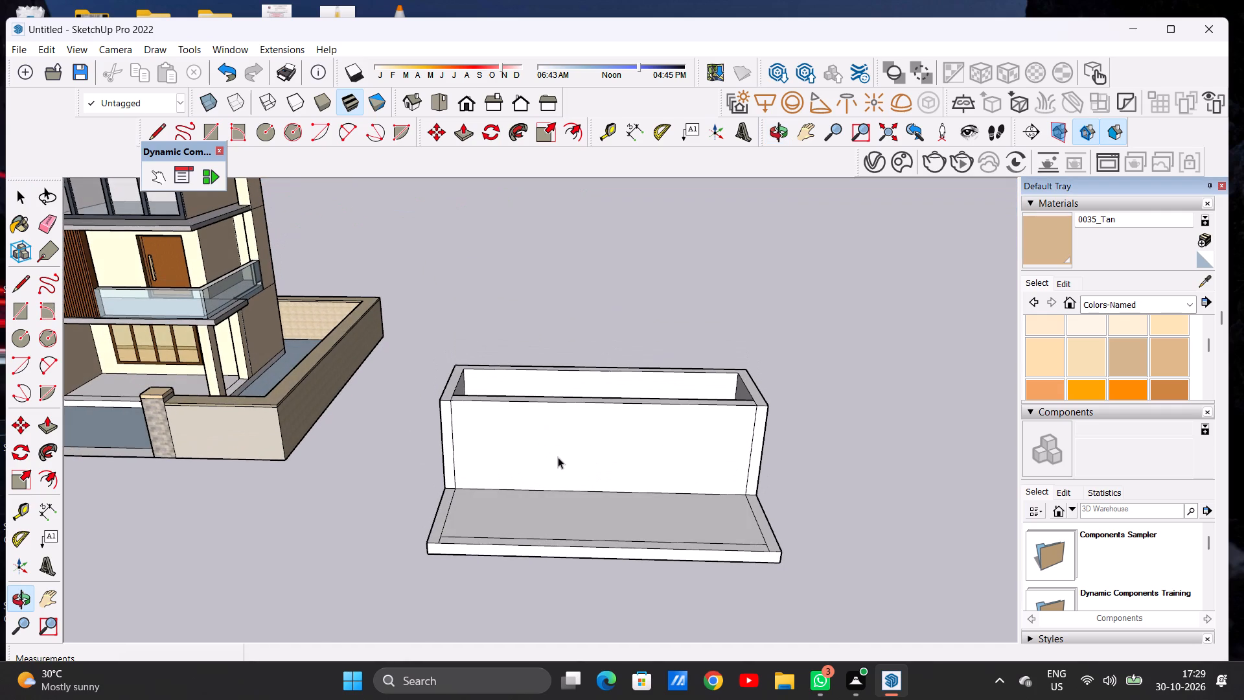
pyautogui.scroll(-7, 559, 449)
pyautogui.moveTo(572, 474); pyautogui.dragTo(569, 561, button='middle')
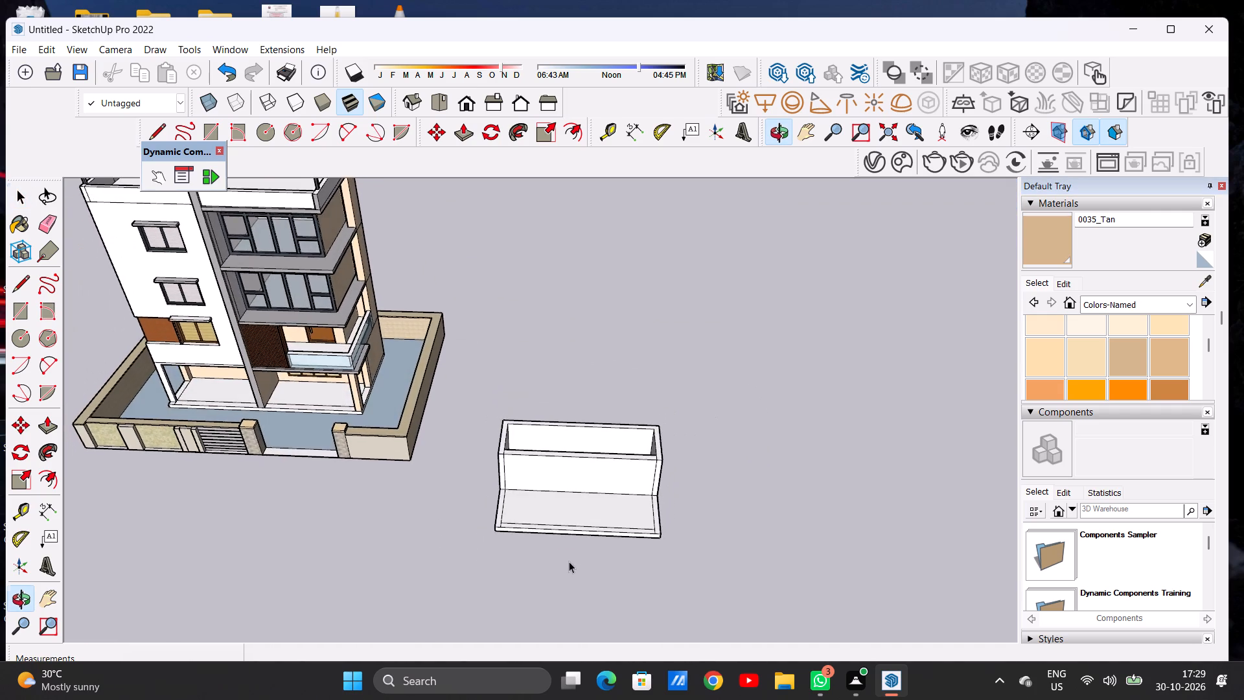
pyautogui.scroll(7, 580, 543)
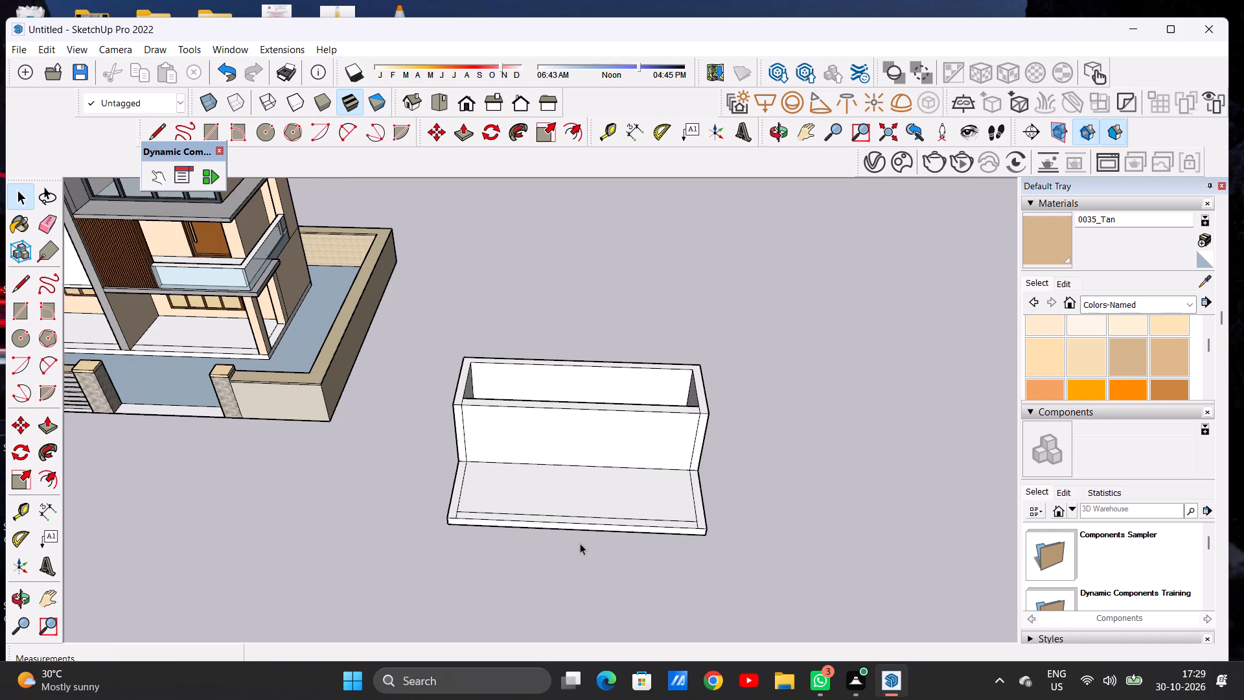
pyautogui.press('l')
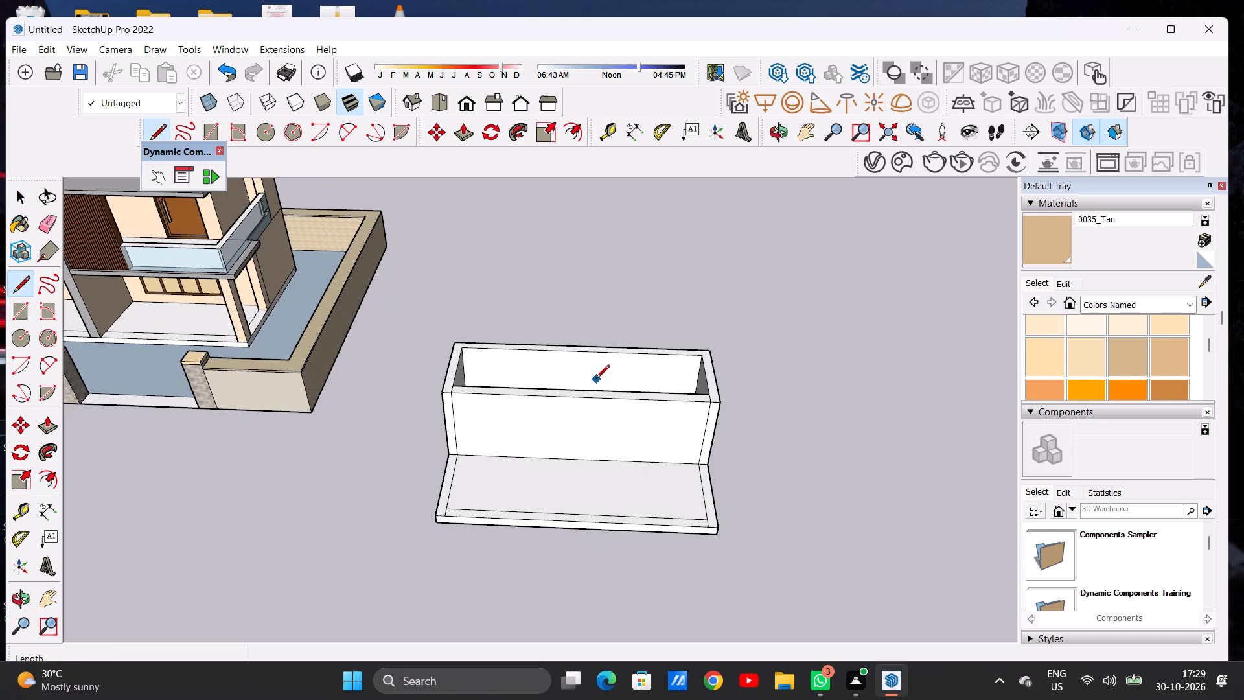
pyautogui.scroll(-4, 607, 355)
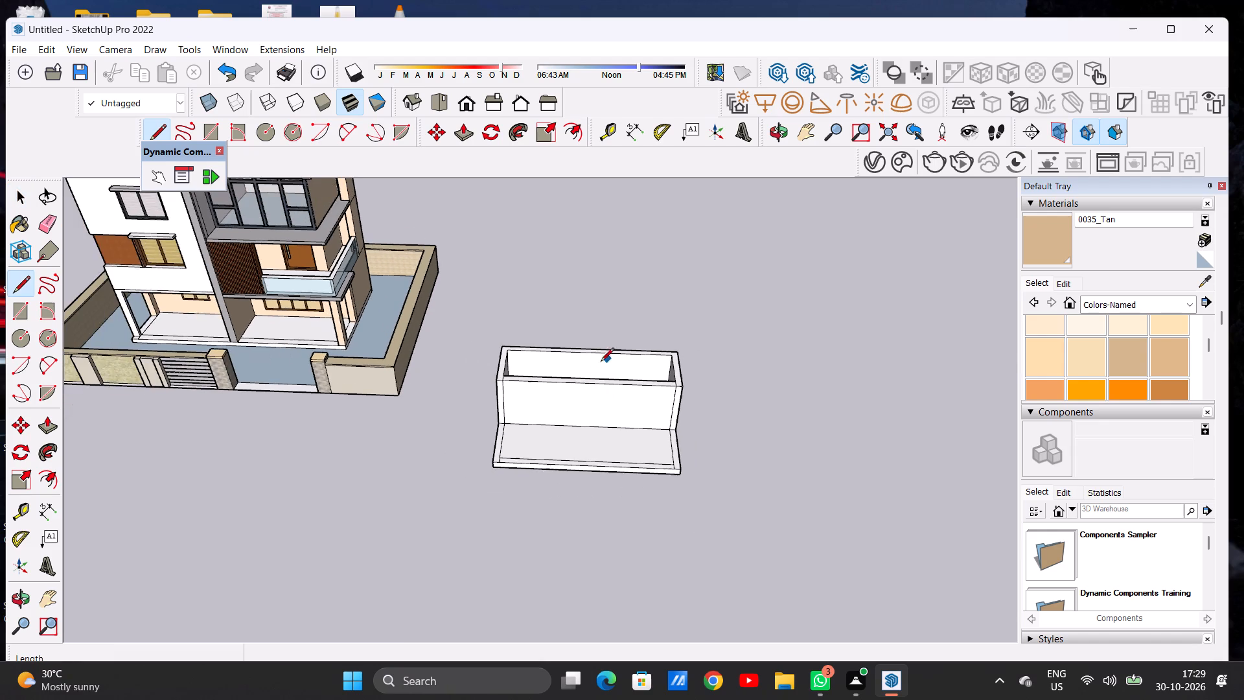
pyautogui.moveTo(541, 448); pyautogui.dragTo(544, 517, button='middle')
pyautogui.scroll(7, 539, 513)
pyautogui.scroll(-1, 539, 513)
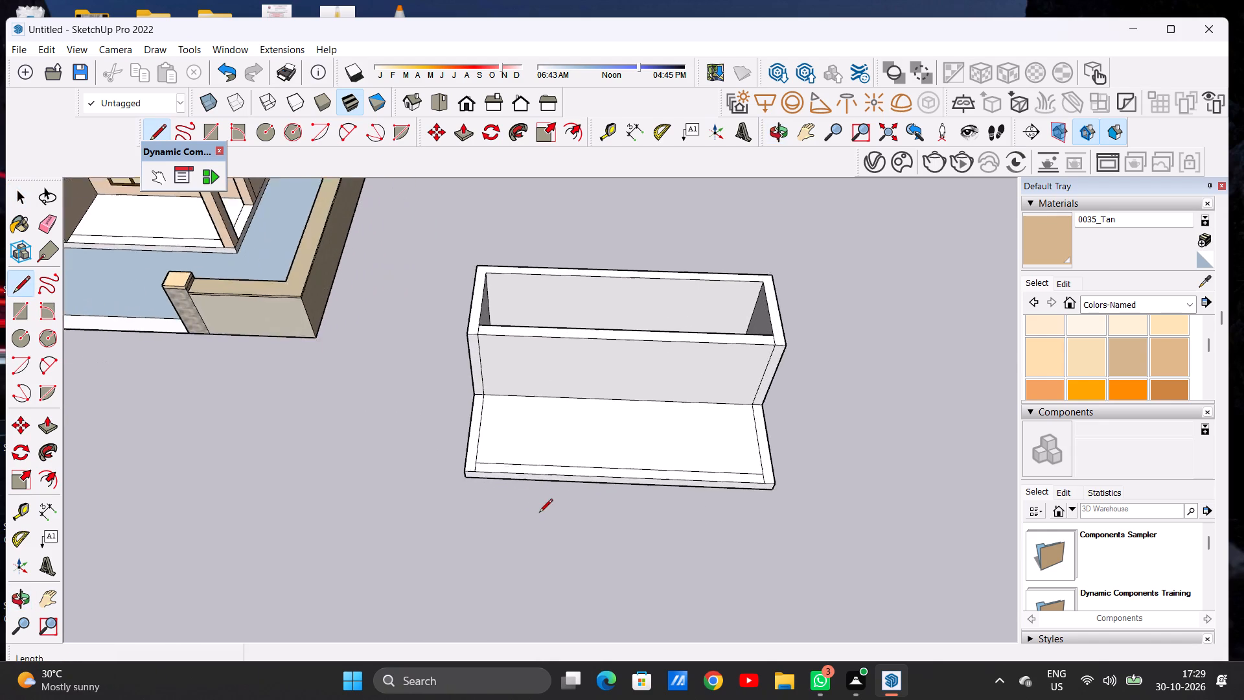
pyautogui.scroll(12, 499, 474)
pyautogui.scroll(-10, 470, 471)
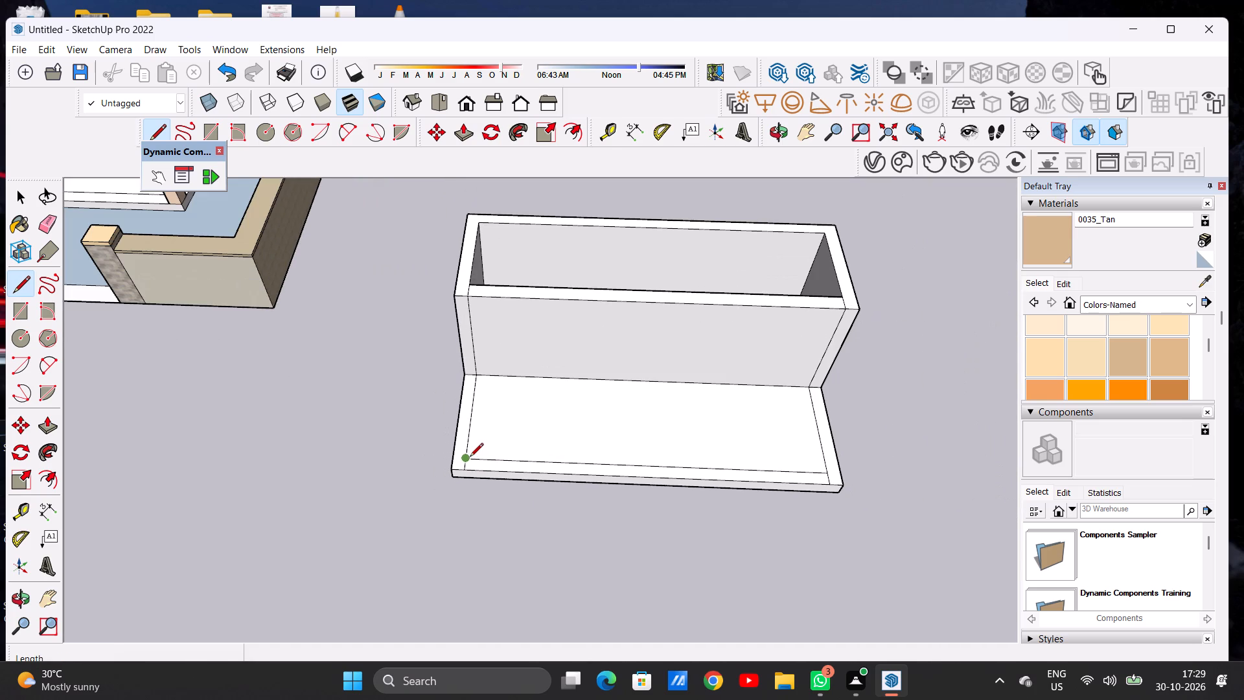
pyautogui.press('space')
# Draw a door rectangle about 20' 5" wide by 33' 1" high at the base of the front wall, near the end facing the house.
pyautogui.scroll(-6, 511, 456)
pyautogui.moveTo(537, 476); pyautogui.dragTo(524, 290, button='middle')
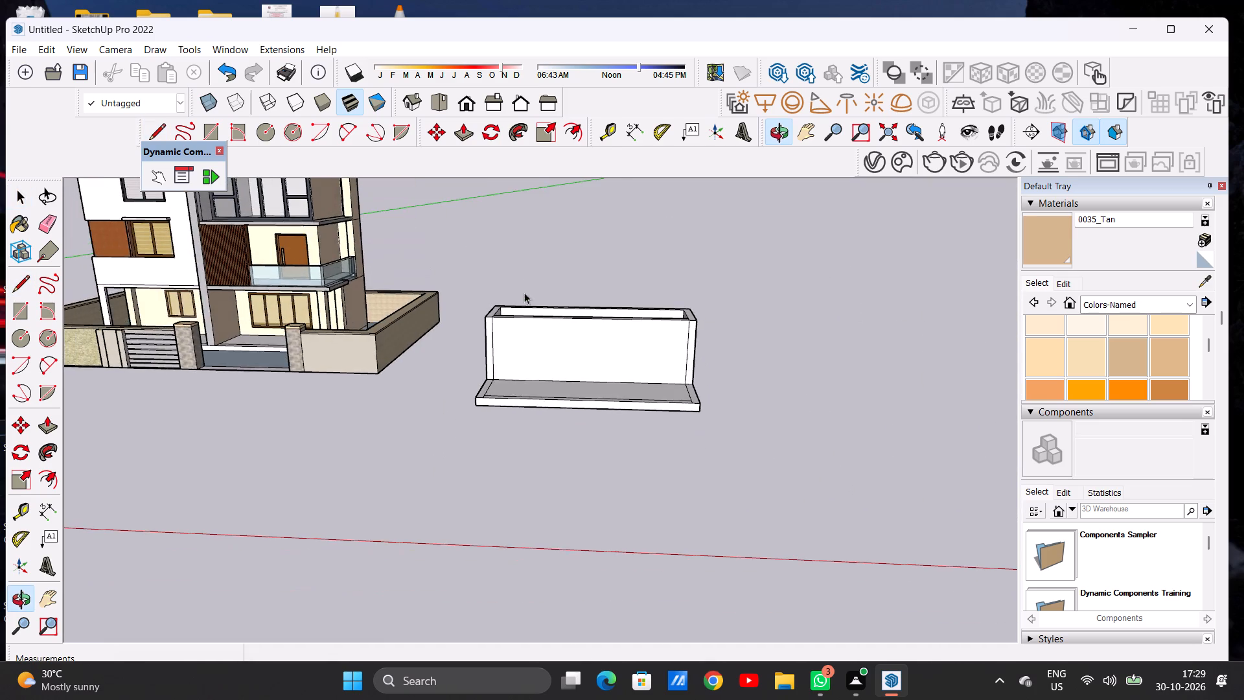
pyautogui.scroll(5, 525, 337)
pyautogui.scroll(-1, 525, 338)
pyautogui.press('r')
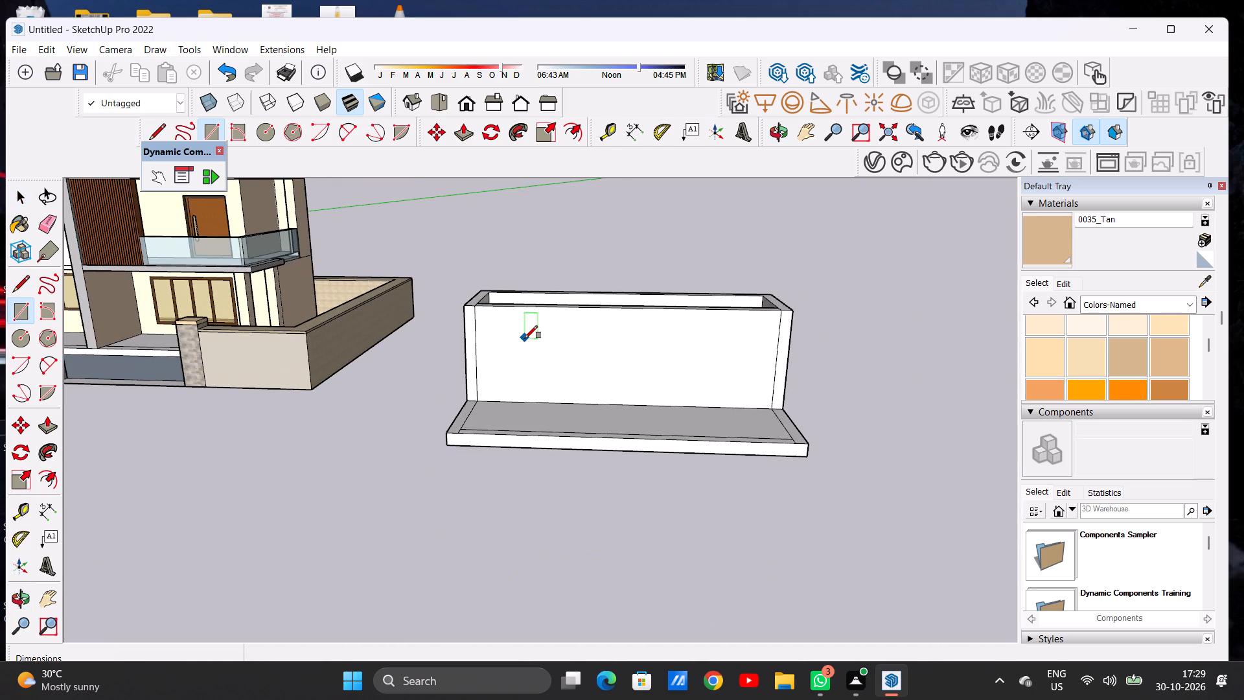
pyautogui.scroll(-9, 483, 332)
pyautogui.moveTo(527, 348); pyautogui.dragTo(535, 346, button='middle')
pyautogui.scroll(8, 499, 358)
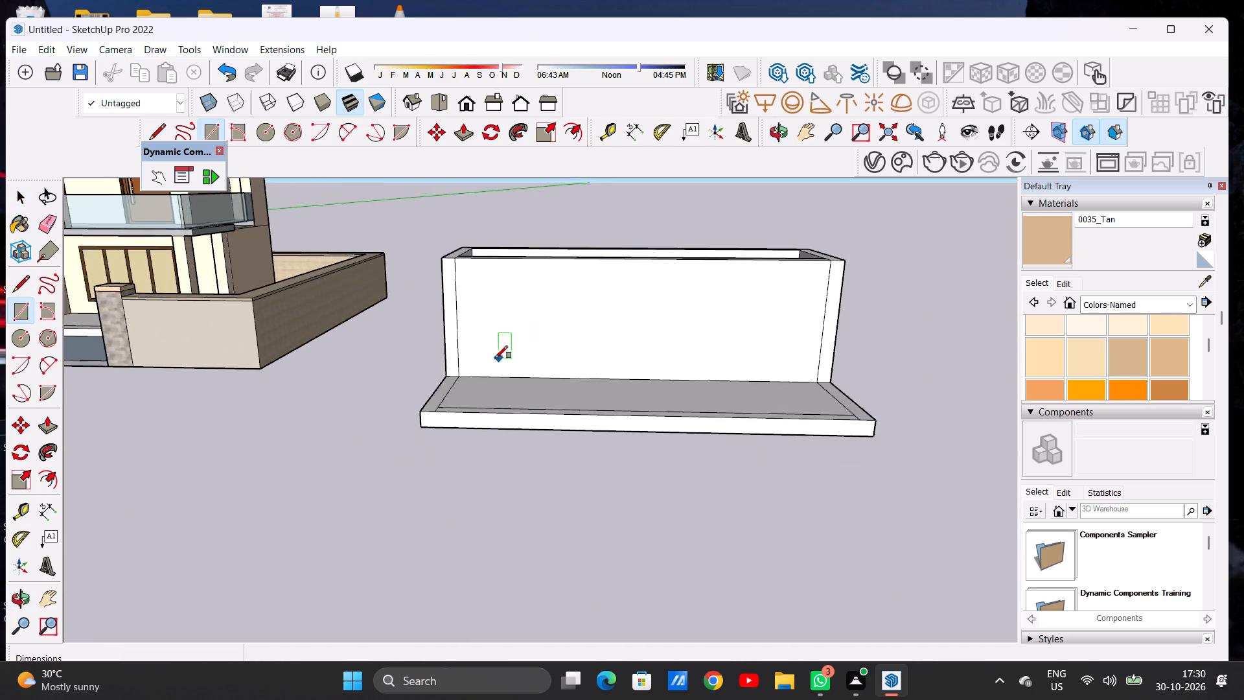
pyautogui.scroll(5, 495, 358)
pyautogui.moveTo(490, 361); pyautogui.dragTo(503, 352, button='middle')
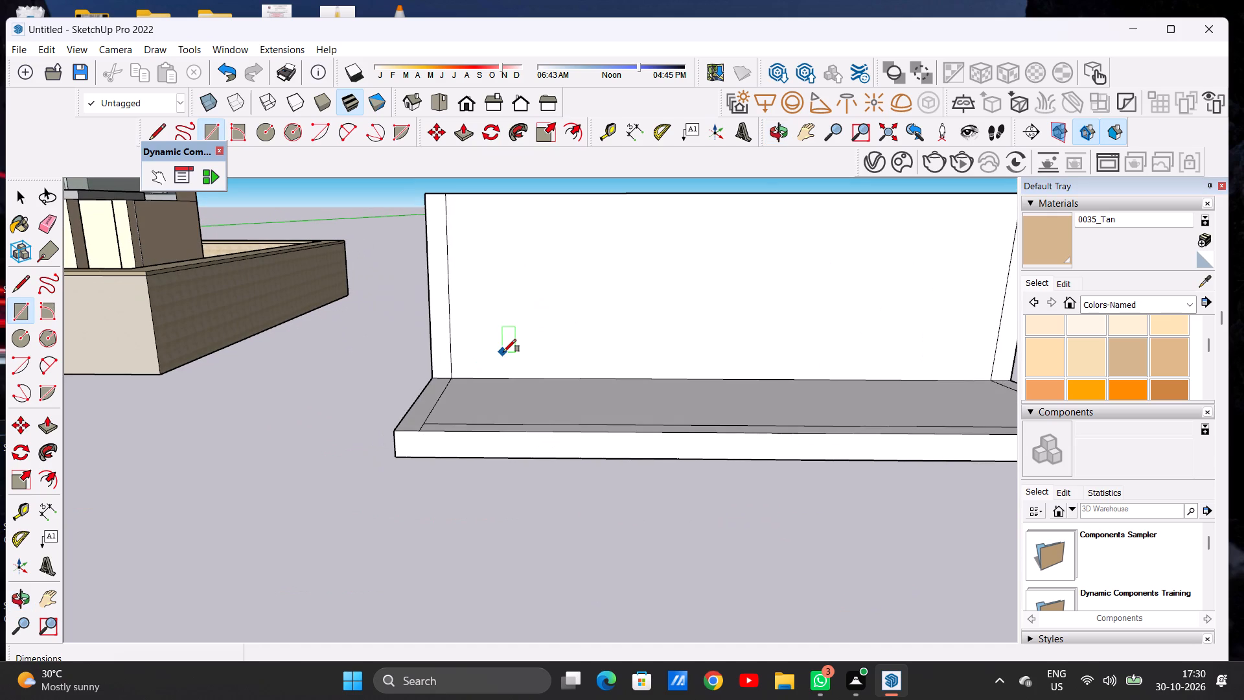
pyautogui.scroll(5, 544, 349)
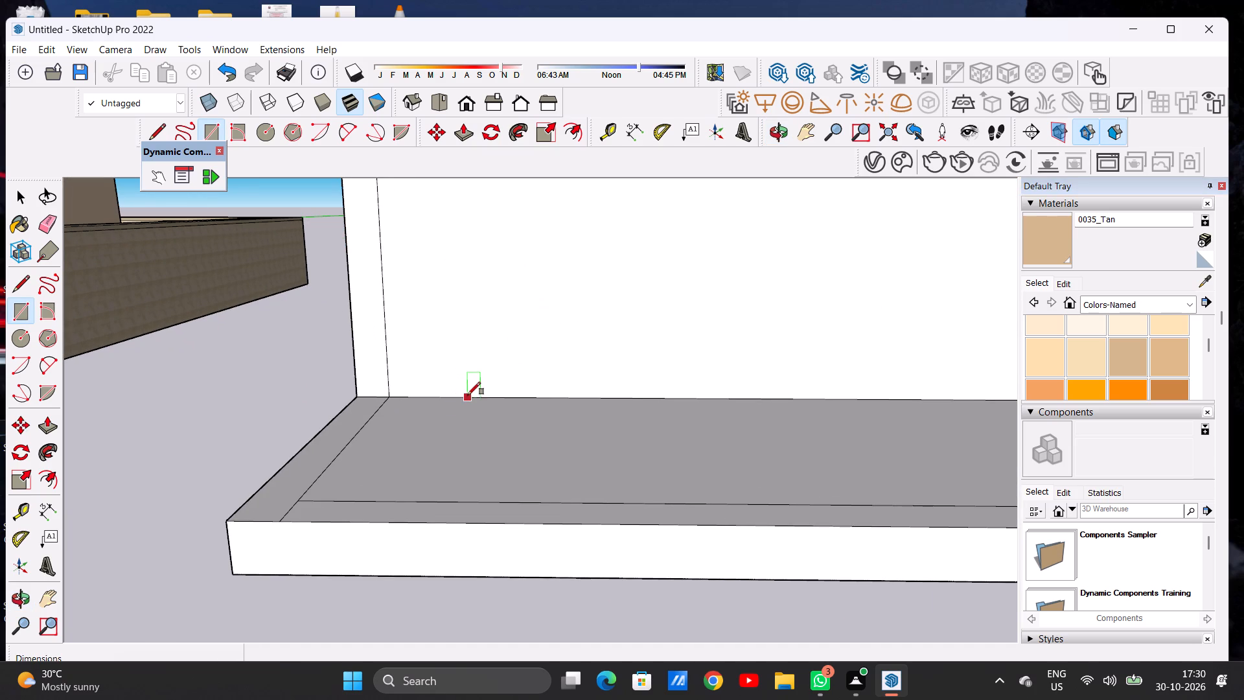
pyautogui.click(472, 391)
pyautogui.press('space')
pyautogui.write('R')
pyautogui.click(468, 393)
pyautogui.scroll(-6, 478, 326)
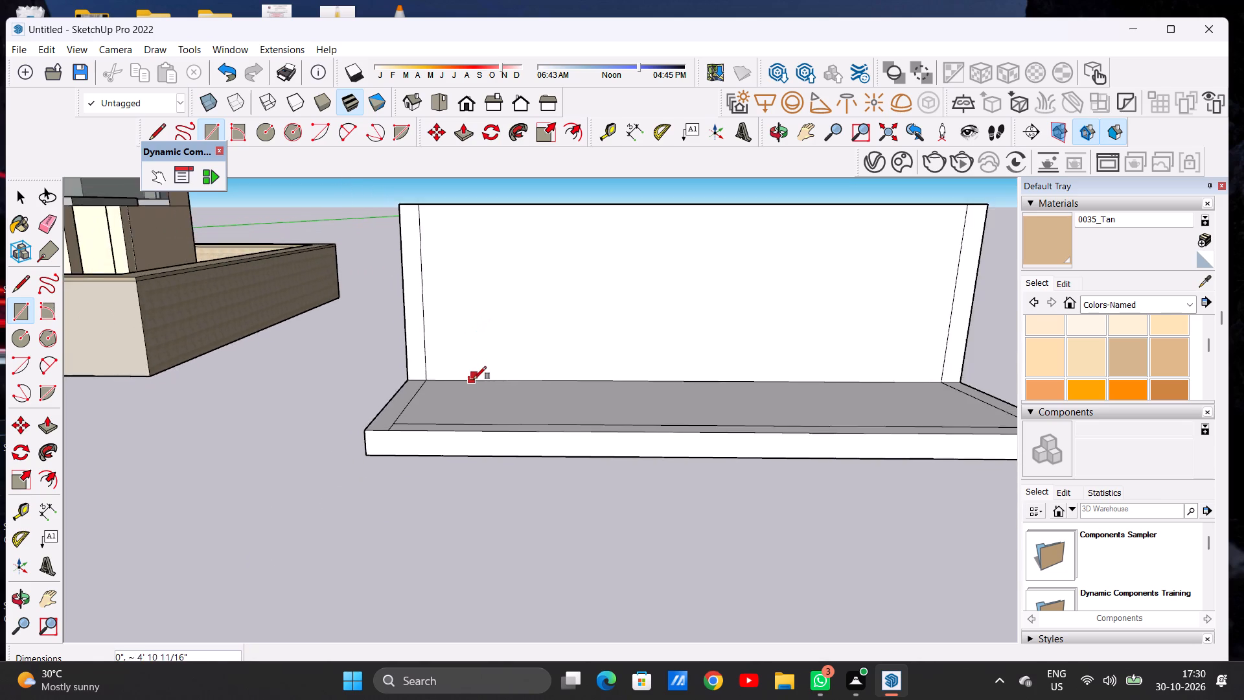
pyautogui.scroll(-12, 474, 379)
pyautogui.scroll(7, 499, 330)
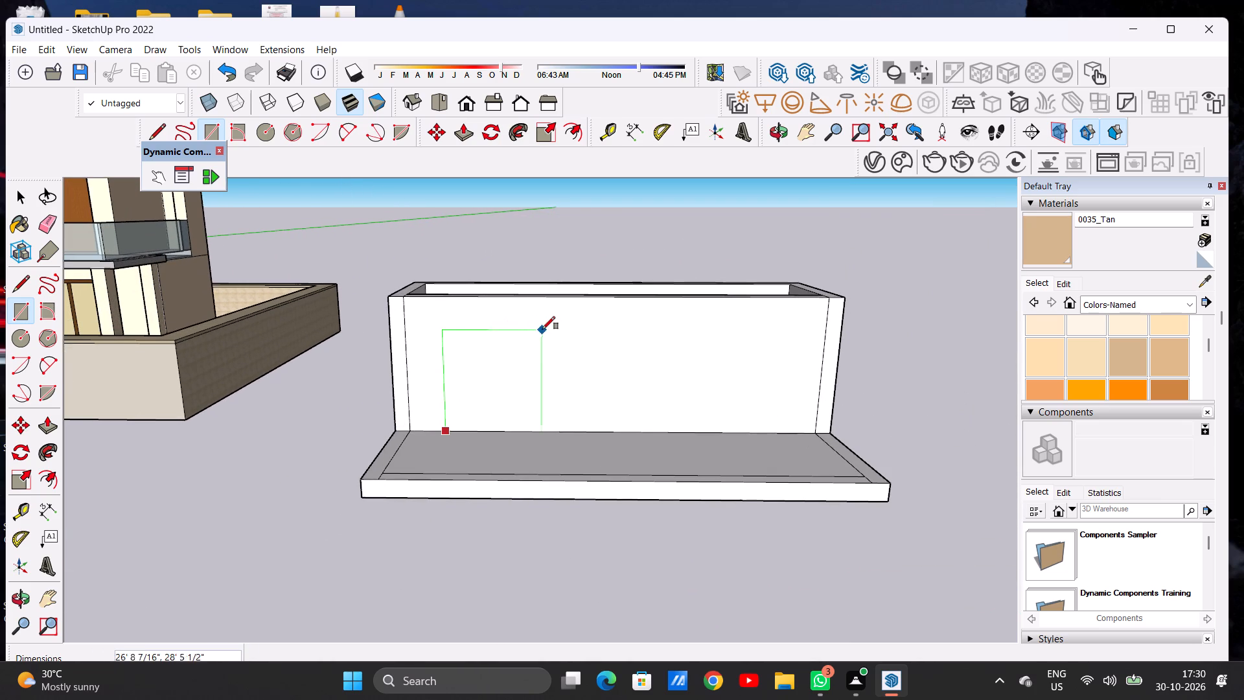
pyautogui.scroll(3, 535, 324)
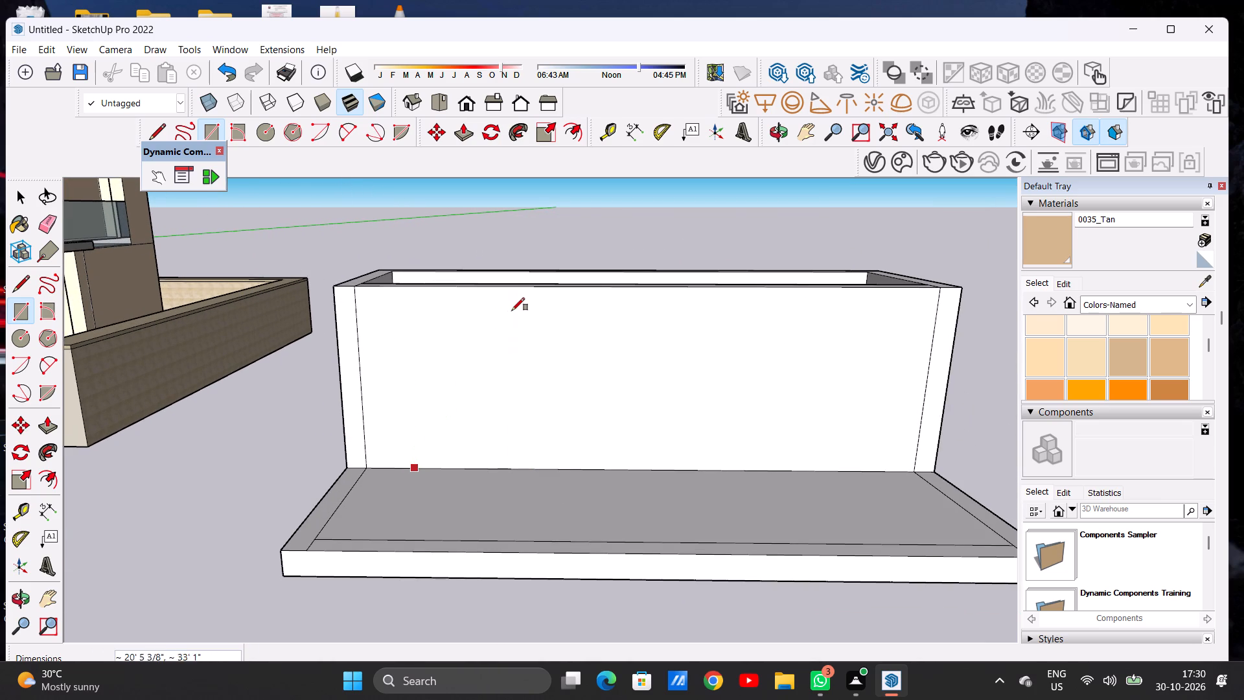
pyautogui.click(513, 311)
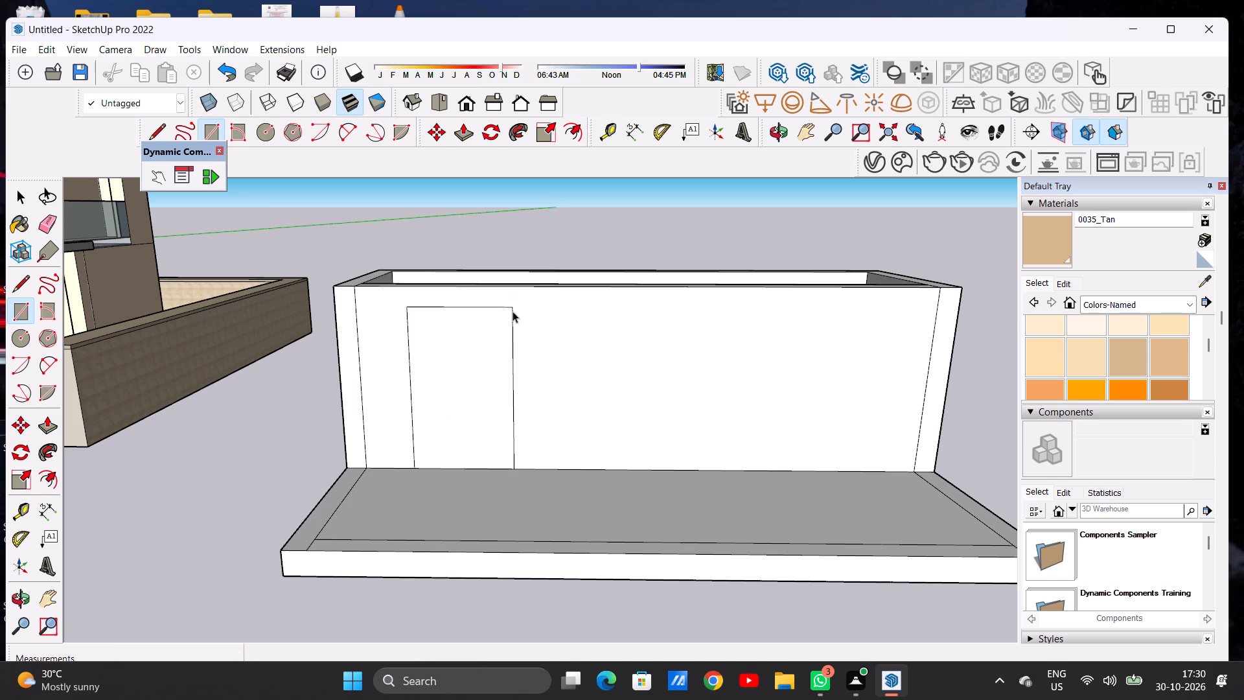
pyautogui.press('space')
# Push/Pull the door rectangle back through the front wall's full thickness to cut an opening.
pyautogui.scroll(-14, 514, 331)
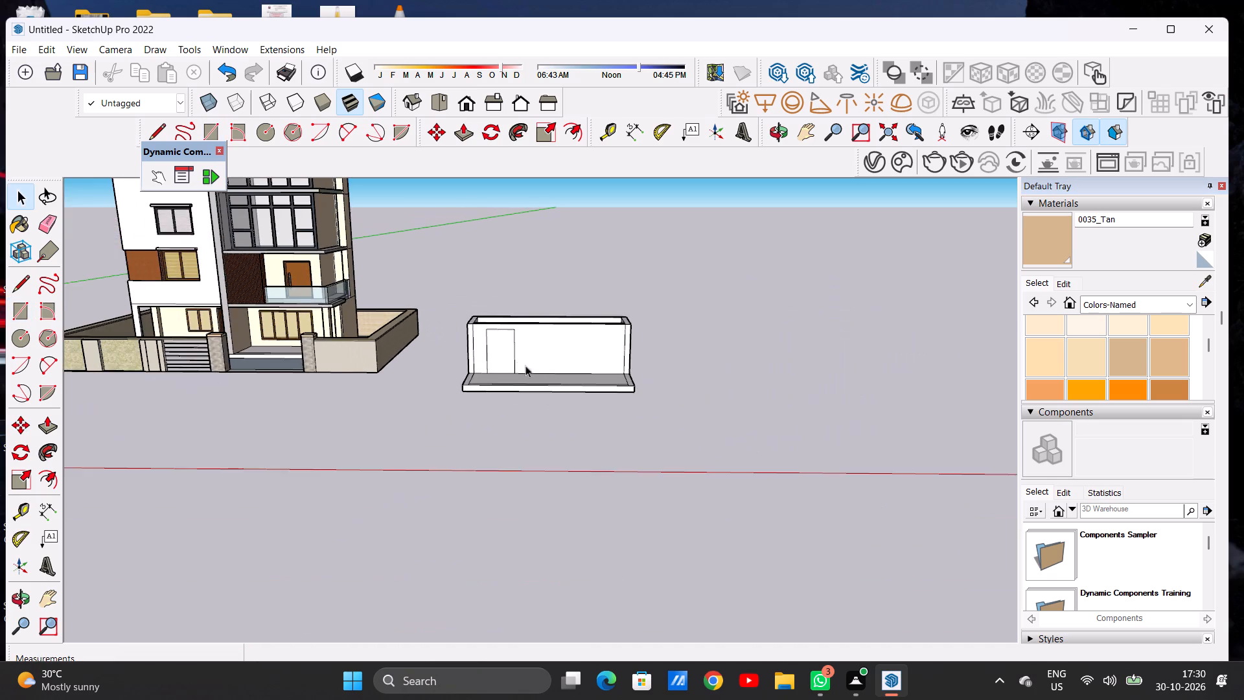
pyautogui.moveTo(533, 362); pyautogui.dragTo(509, 328, button='middle')
pyautogui.scroll(-1, 488, 325)
pyautogui.scroll(11, 488, 325)
pyautogui.moveTo(551, 312); pyautogui.dragTo(461, 333, button='middle')
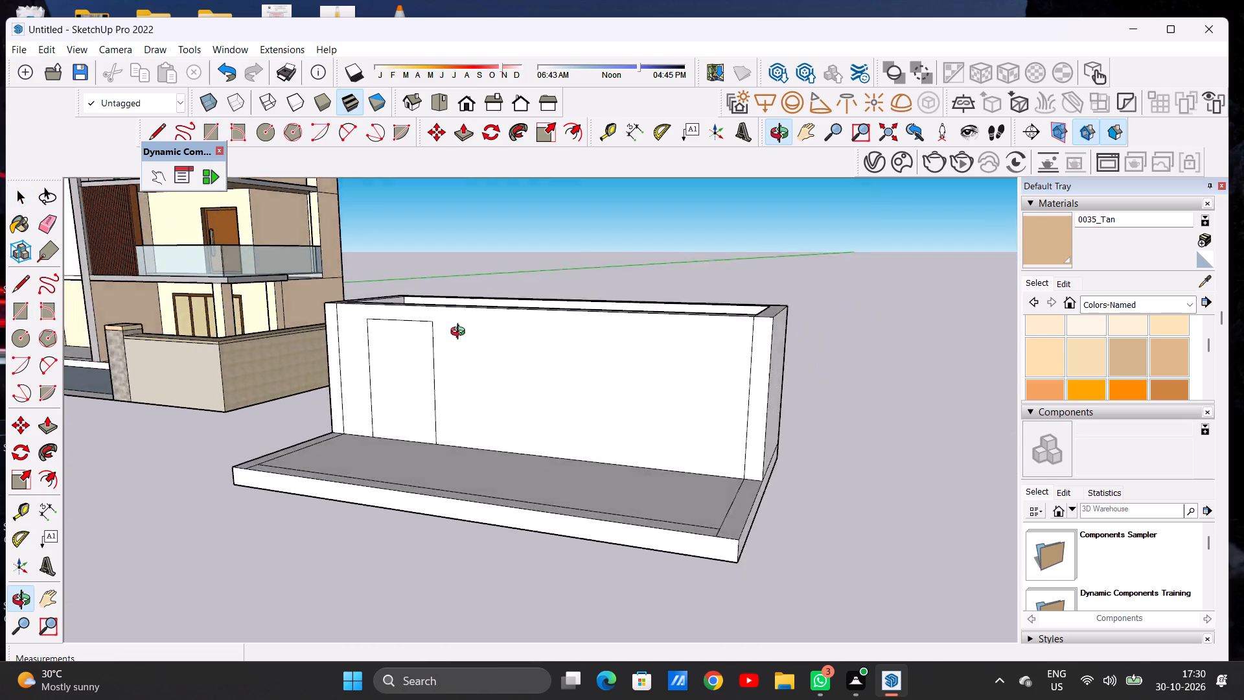
pyautogui.moveTo(461, 333); pyautogui.dragTo(443, 394, button='middle')
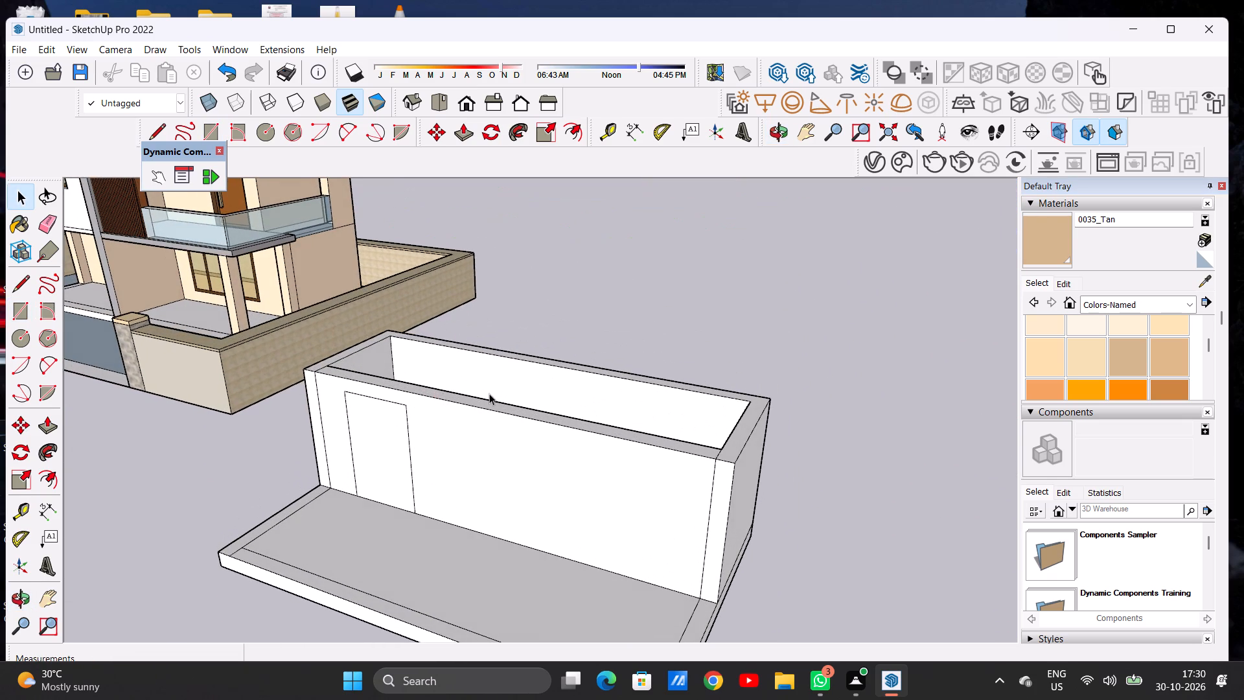
pyautogui.press('p')
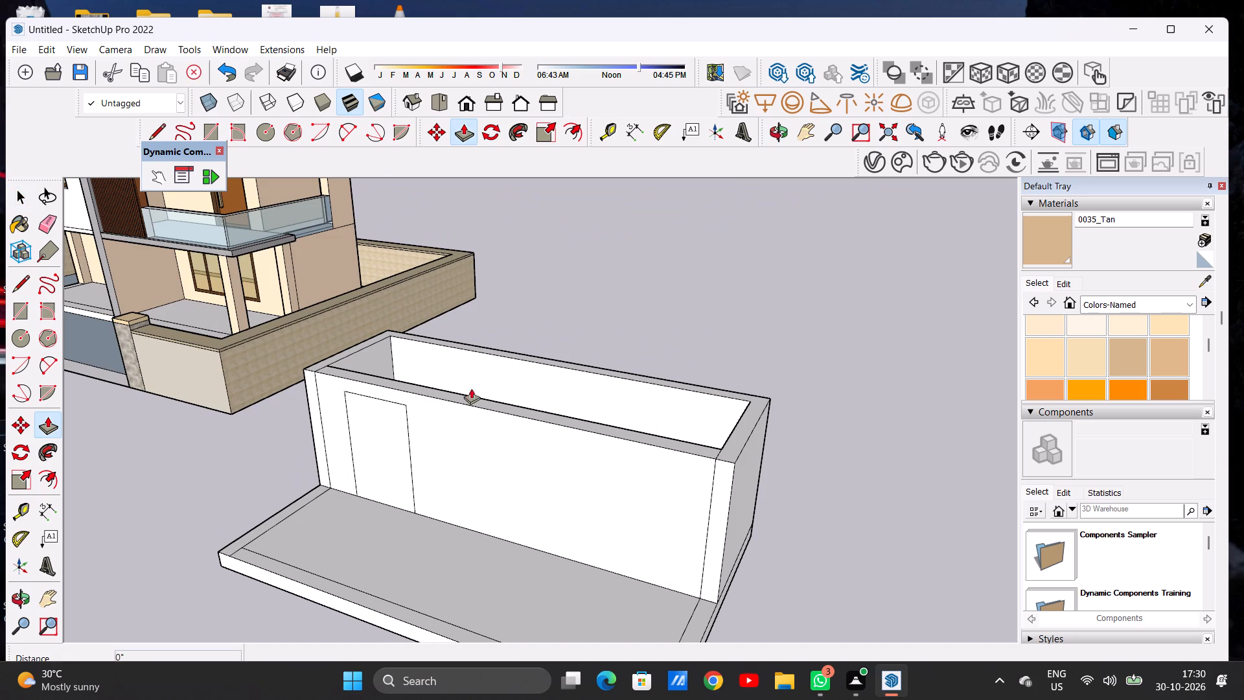
pyautogui.click(391, 428)
pyautogui.scroll(11, 415, 385)
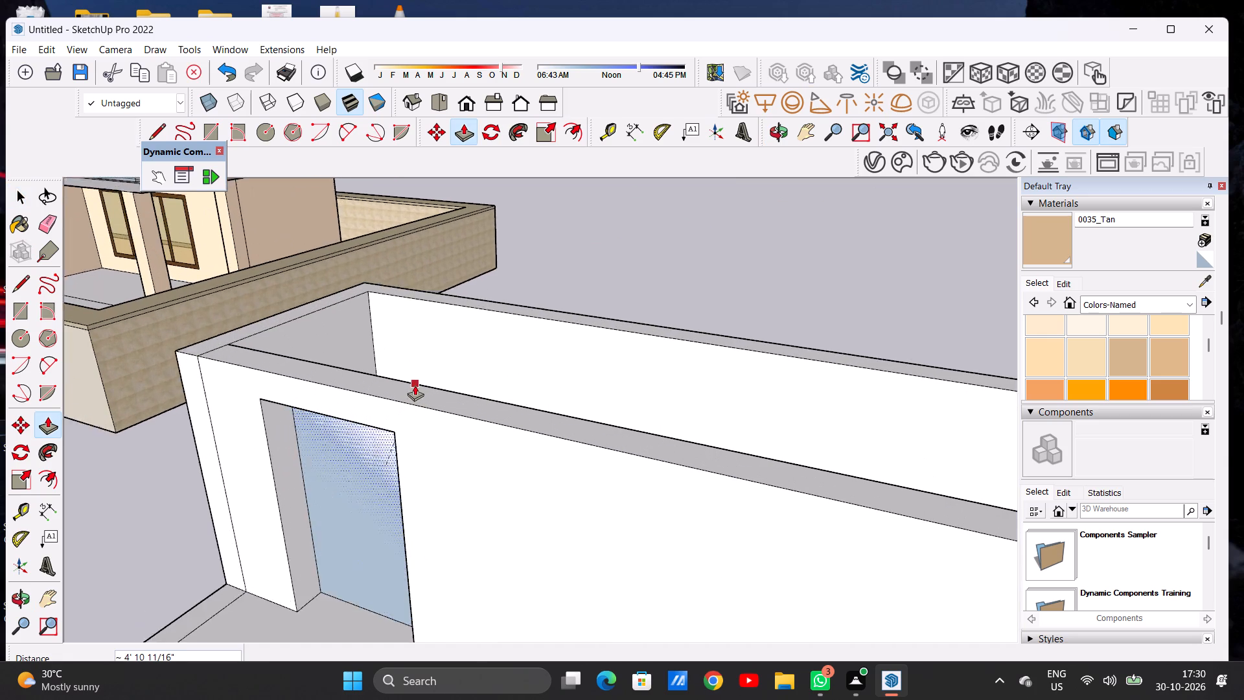
pyautogui.scroll(3, 415, 385)
pyautogui.click(418, 380)
pyautogui.press('space')
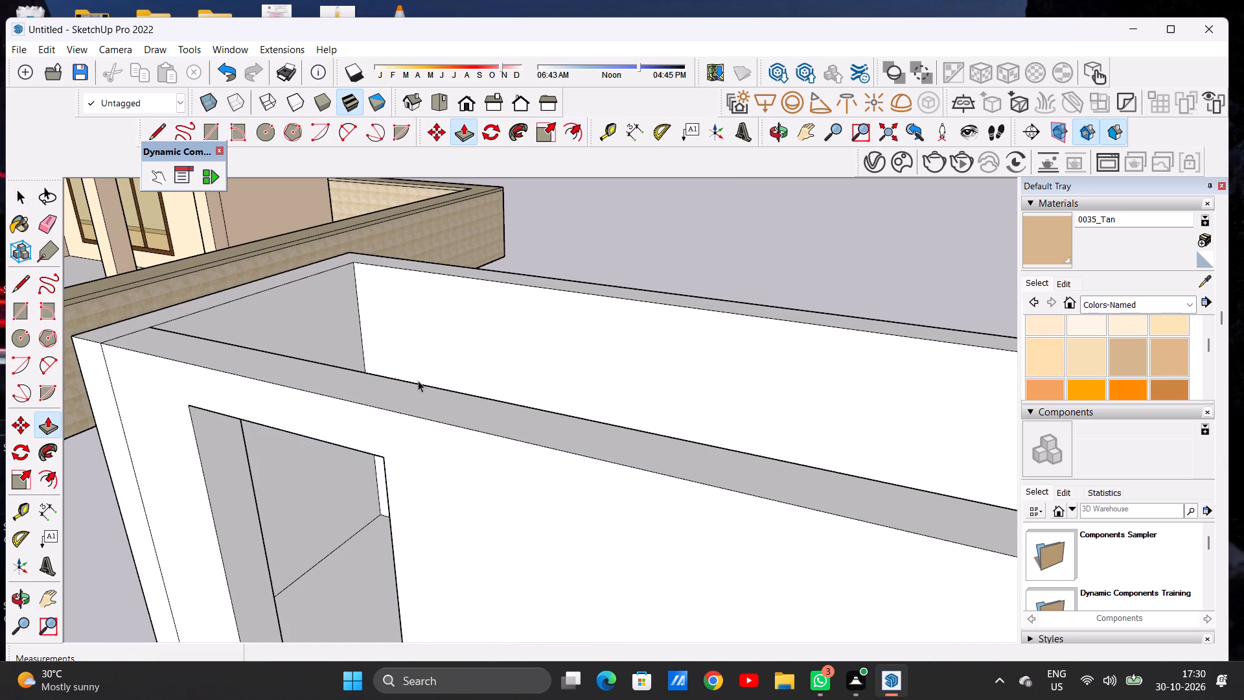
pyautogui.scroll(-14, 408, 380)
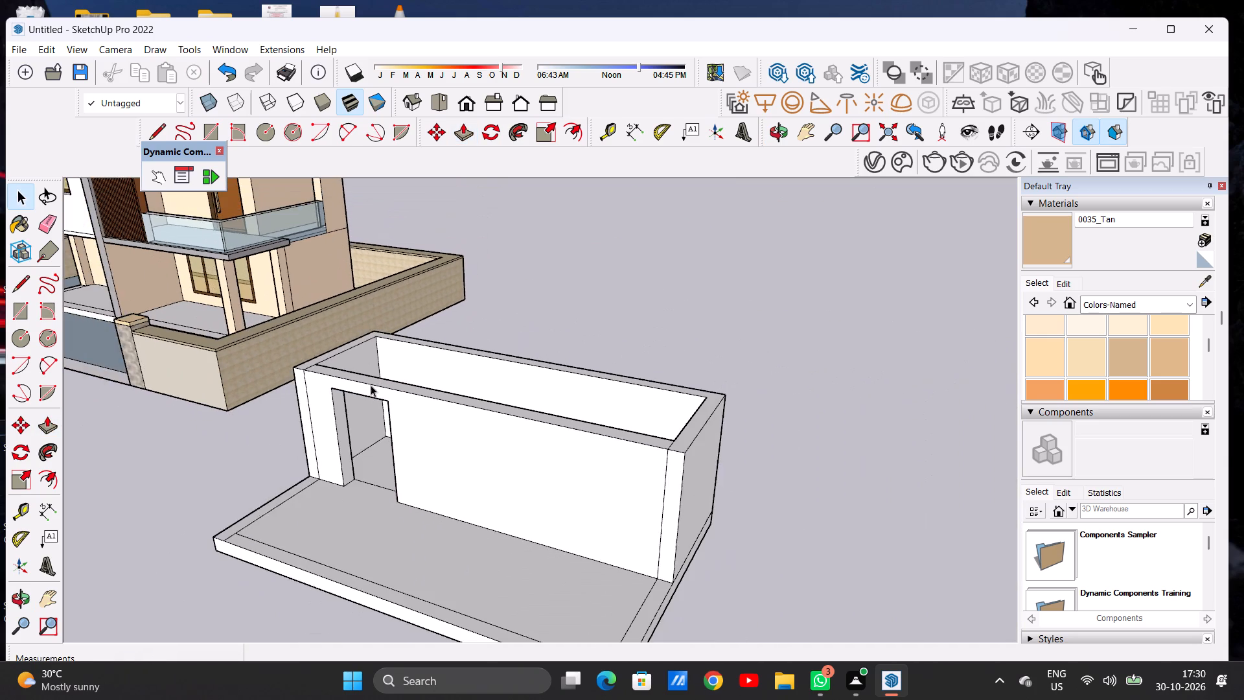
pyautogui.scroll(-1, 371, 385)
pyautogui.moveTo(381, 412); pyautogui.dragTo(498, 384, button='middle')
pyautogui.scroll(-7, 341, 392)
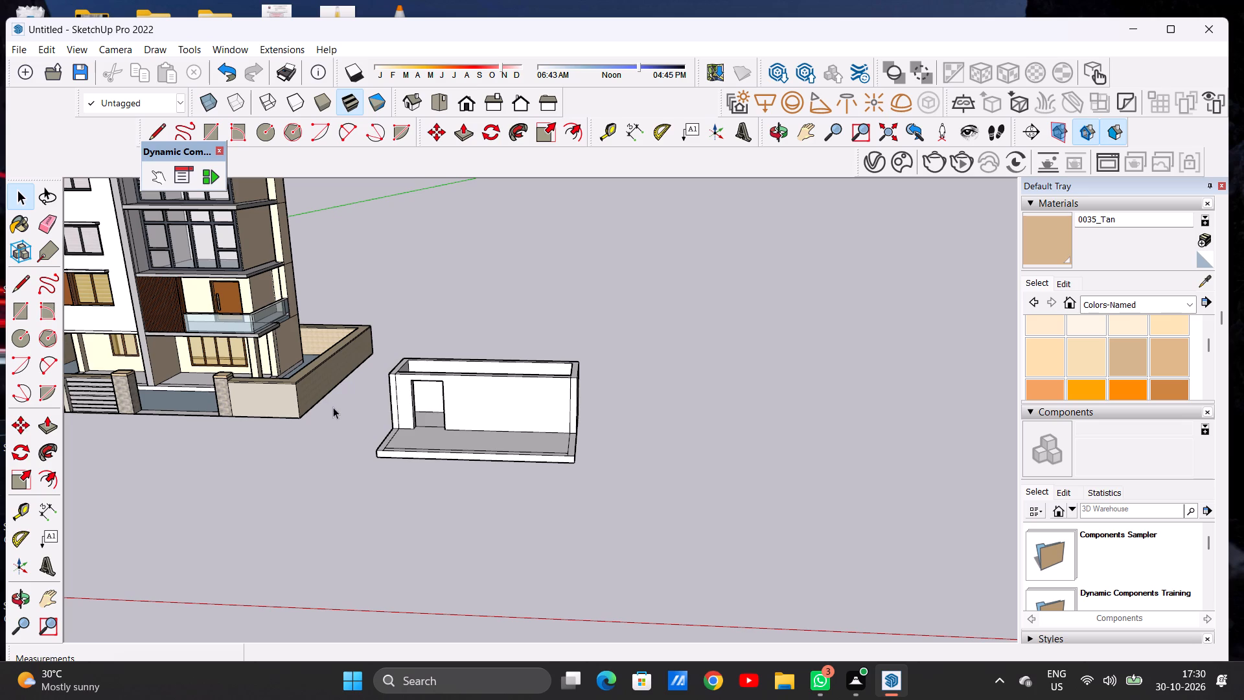
# Examine the front wall and its door opening beside the house, from overhead and near eye level.
pyautogui.scroll(-5, 511, 395)
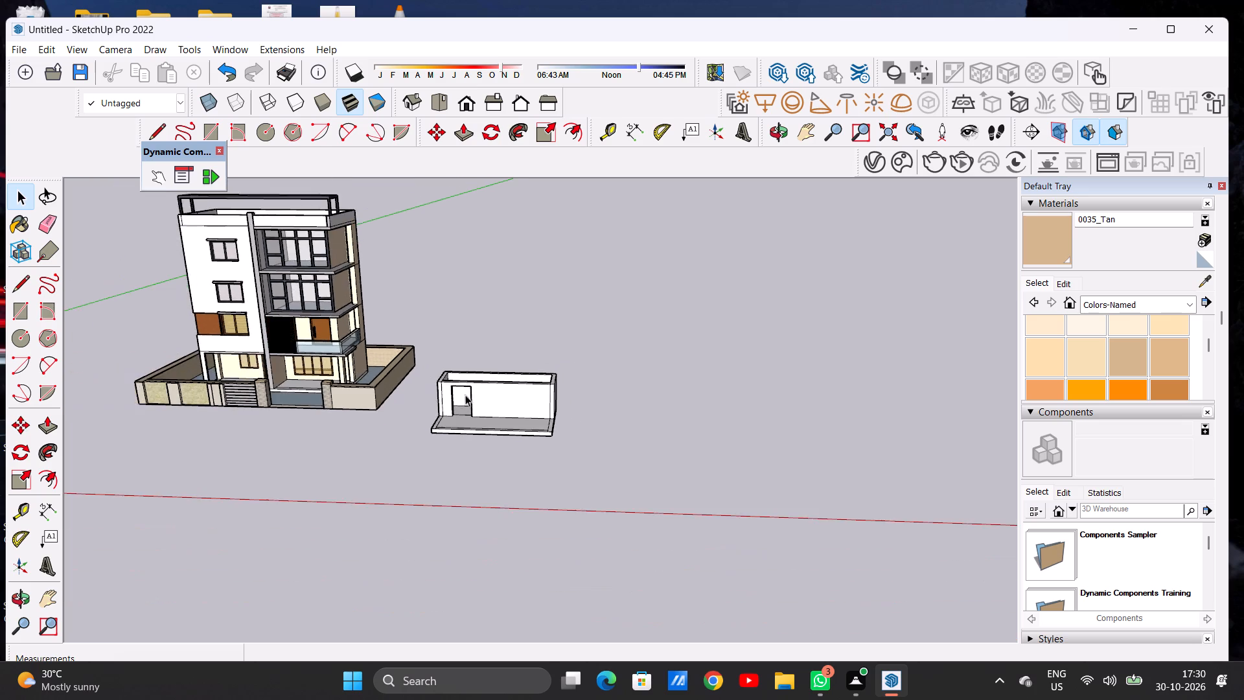
pyautogui.scroll(8, 436, 395)
pyautogui.moveTo(593, 413); pyautogui.dragTo(604, 354, button='middle')
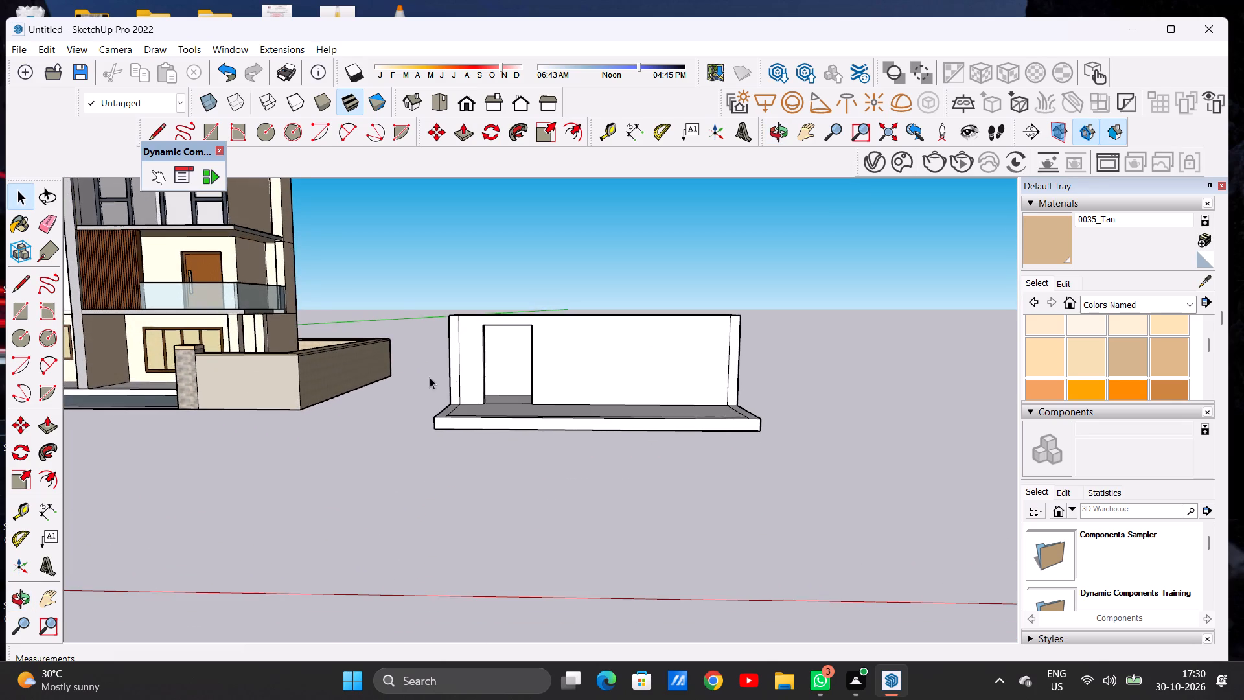
pyautogui.scroll(-7, 404, 383)
pyautogui.moveTo(502, 376); pyautogui.dragTo(500, 369, button='middle')
pyautogui.scroll(2, 481, 366)
pyautogui.scroll(-1, 481, 366)
pyautogui.scroll(4, 481, 366)
pyautogui.scroll(-1, 483, 365)
pyautogui.scroll(5, 483, 365)
pyautogui.moveTo(488, 380); pyautogui.dragTo(489, 369, button='middle')
pyautogui.scroll(1, 503, 357)
pyautogui.scroll(-1, 503, 357)
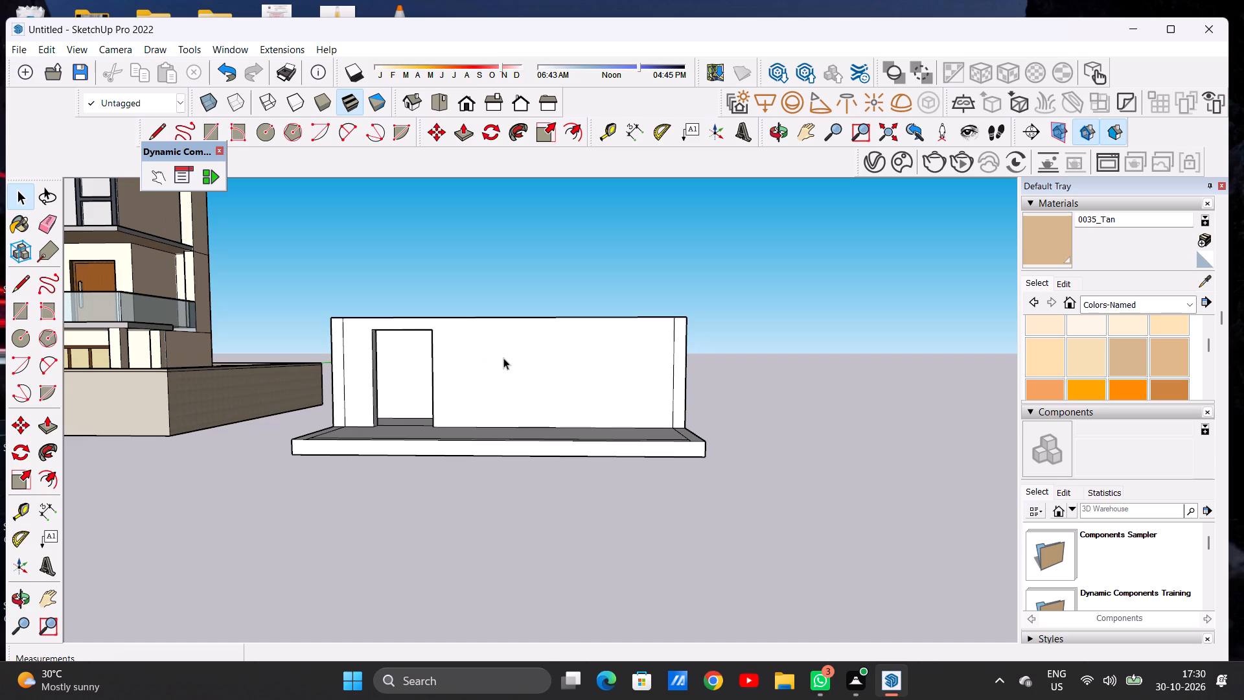
# Draw a window rectangle about 34' 4" wide by 21' 3" high on the front wall, beside the door opening.
pyautogui.press('r')
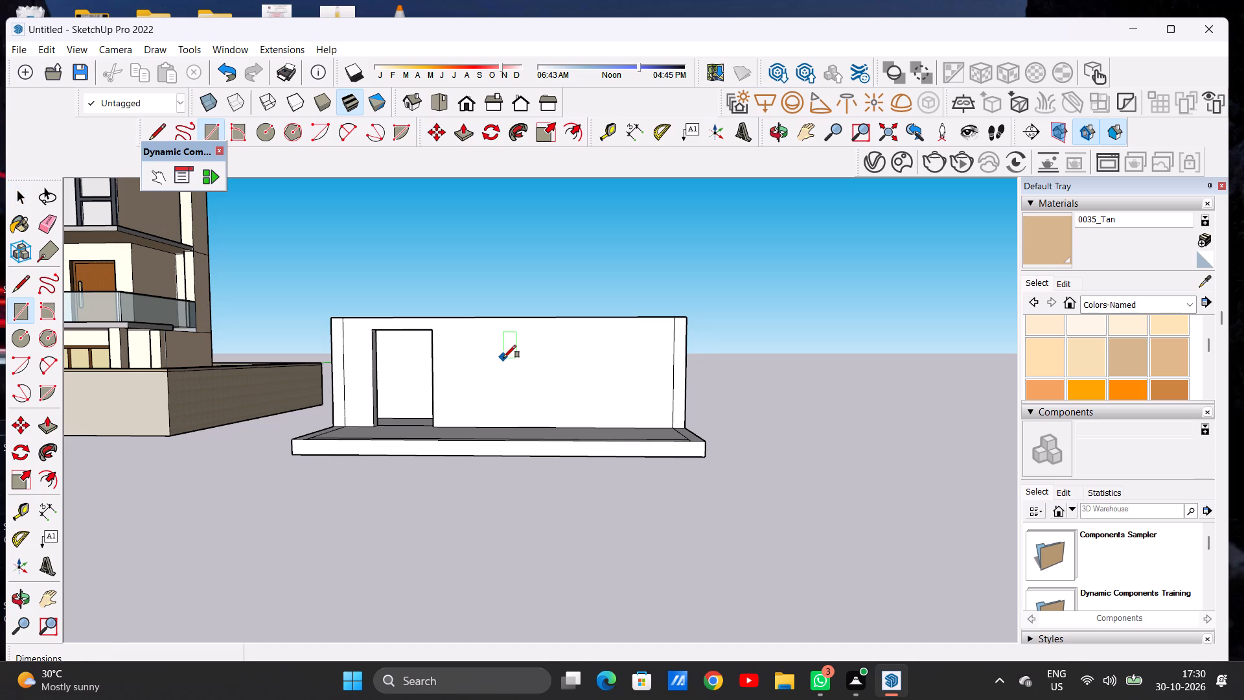
pyautogui.click(455, 335)
pyautogui.click(559, 398)
pyautogui.press('space')
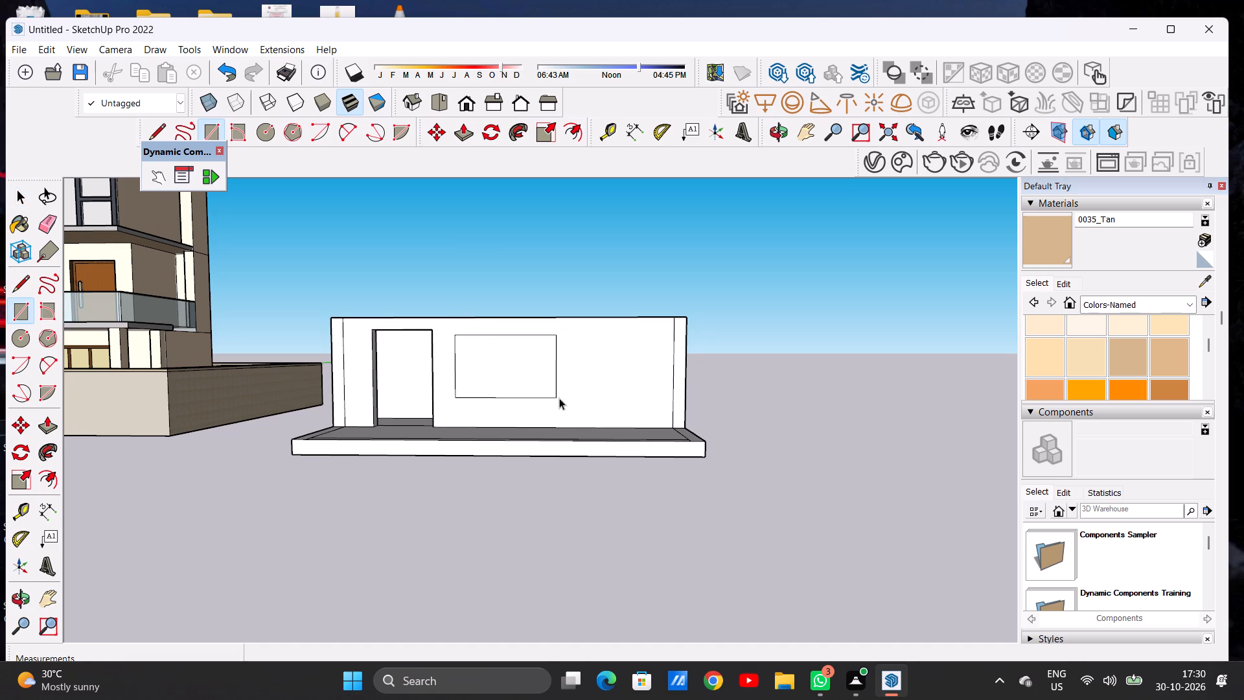
# Push/Pull the window rectangle back through the front wall's full thickness to cut an opening.
pyautogui.scroll(-6, 532, 356)
pyautogui.moveTo(418, 386); pyautogui.dragTo(168, 473, button='middle')
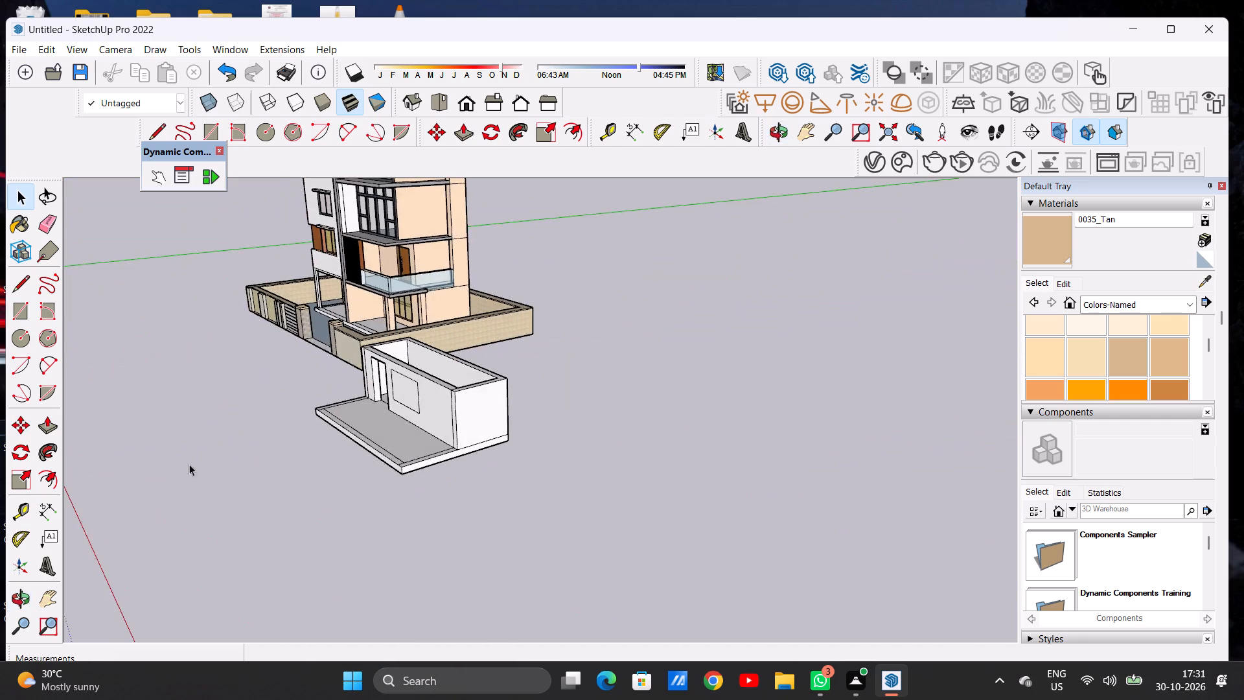
pyautogui.scroll(15, 374, 358)
pyautogui.press('p')
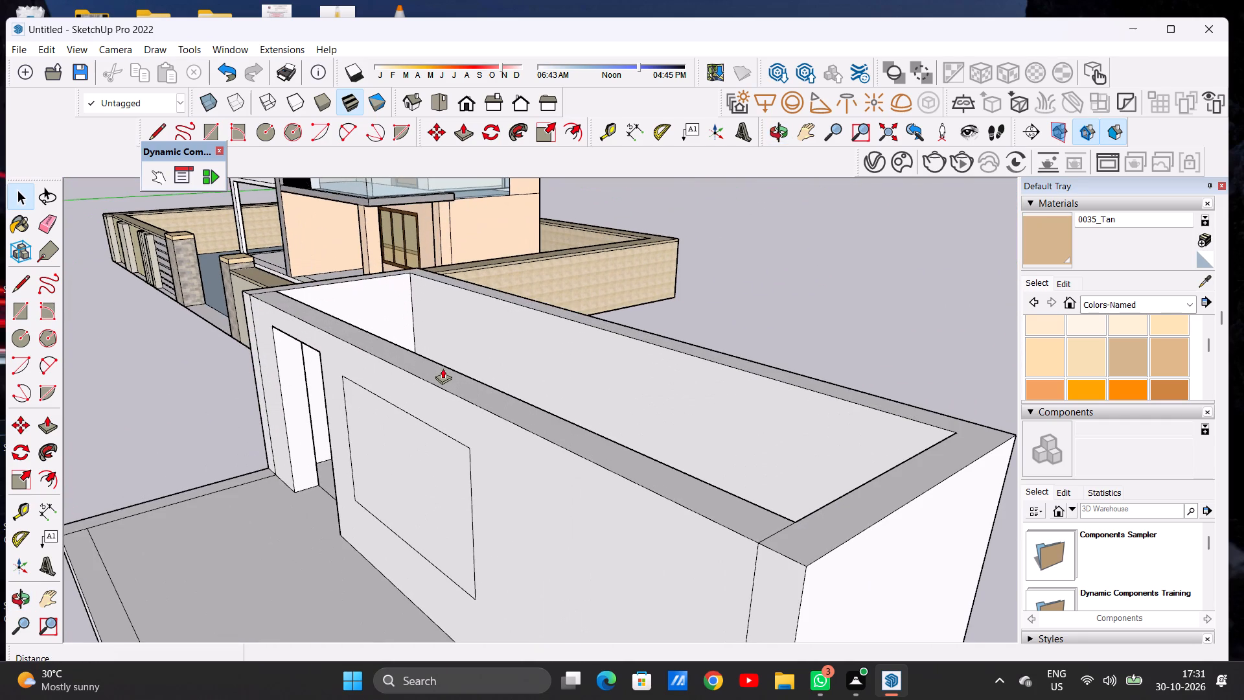
pyautogui.click(439, 465)
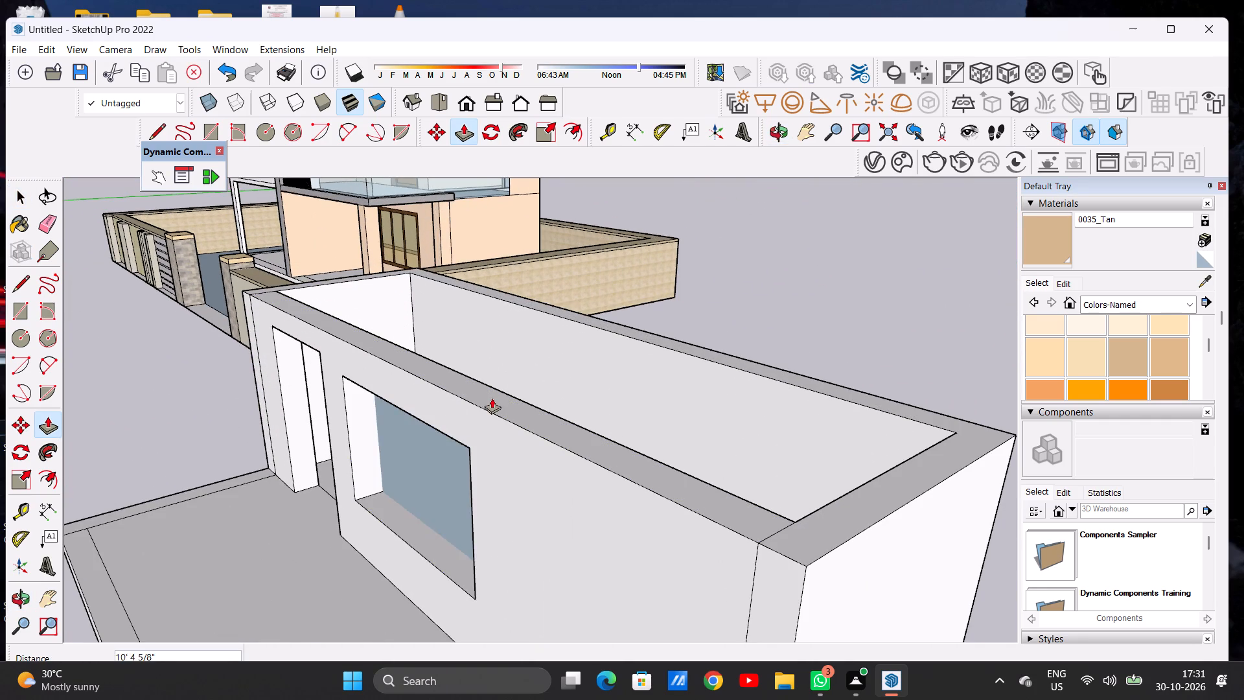
pyautogui.scroll(6, 492, 398)
pyautogui.scroll(-1, 492, 398)
pyautogui.scroll(1, 492, 398)
pyautogui.click(515, 383)
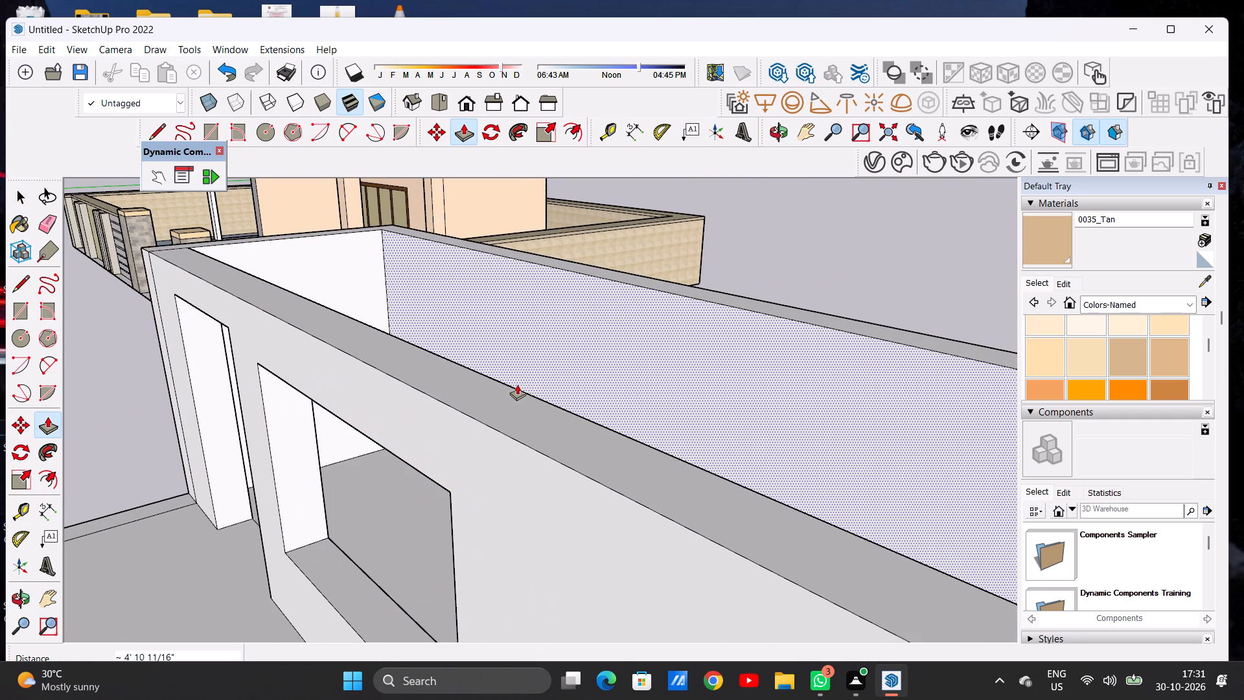
pyautogui.press('space')
# Examine the front wall's door and window openings from the front, close up and from above.
pyautogui.scroll(-11, 485, 377)
pyautogui.moveTo(462, 409); pyautogui.dragTo(461, 409, button='middle')
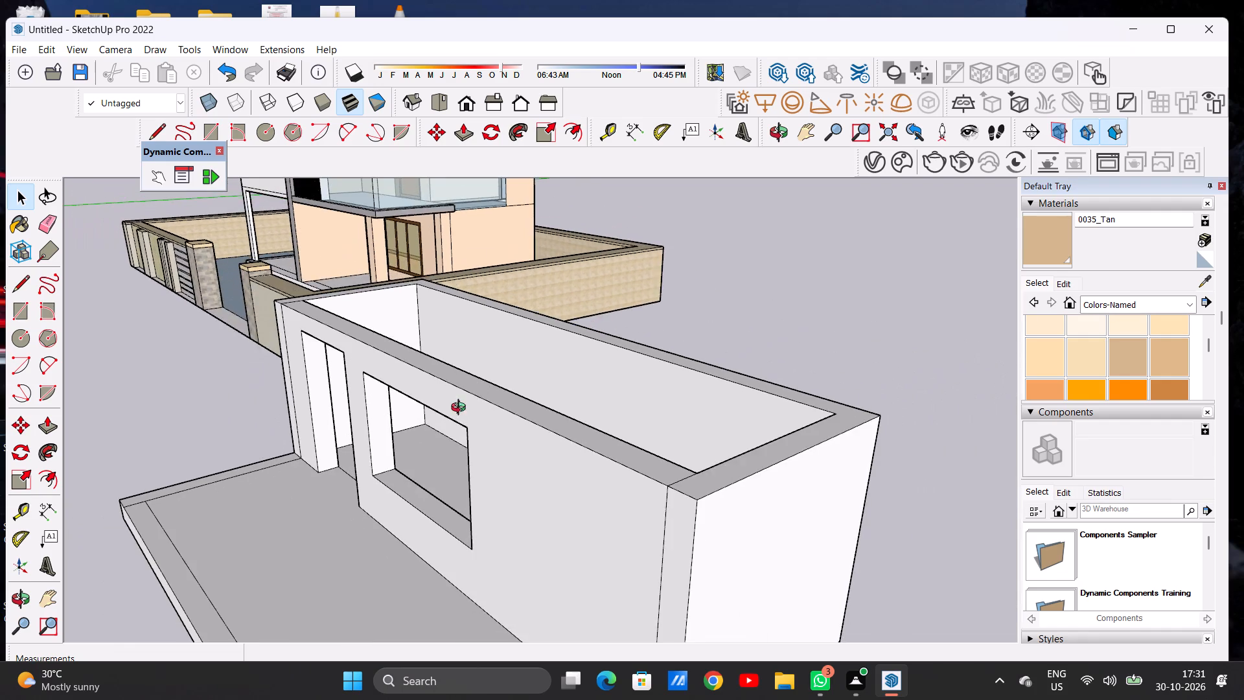
pyautogui.moveTo(461, 409); pyautogui.dragTo(642, 377, button='middle')
pyautogui.scroll(-4, 634, 366)
pyautogui.moveTo(543, 447); pyautogui.dragTo(576, 416, button='middle')
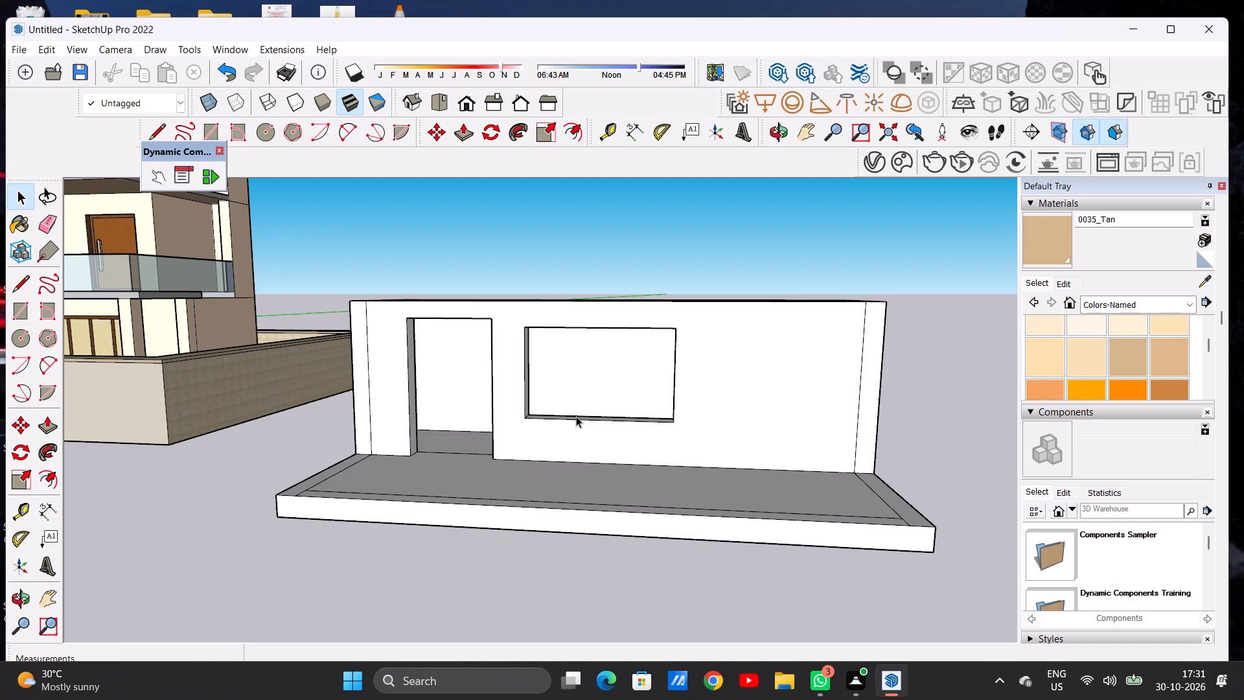
pyautogui.scroll(-4, 576, 416)
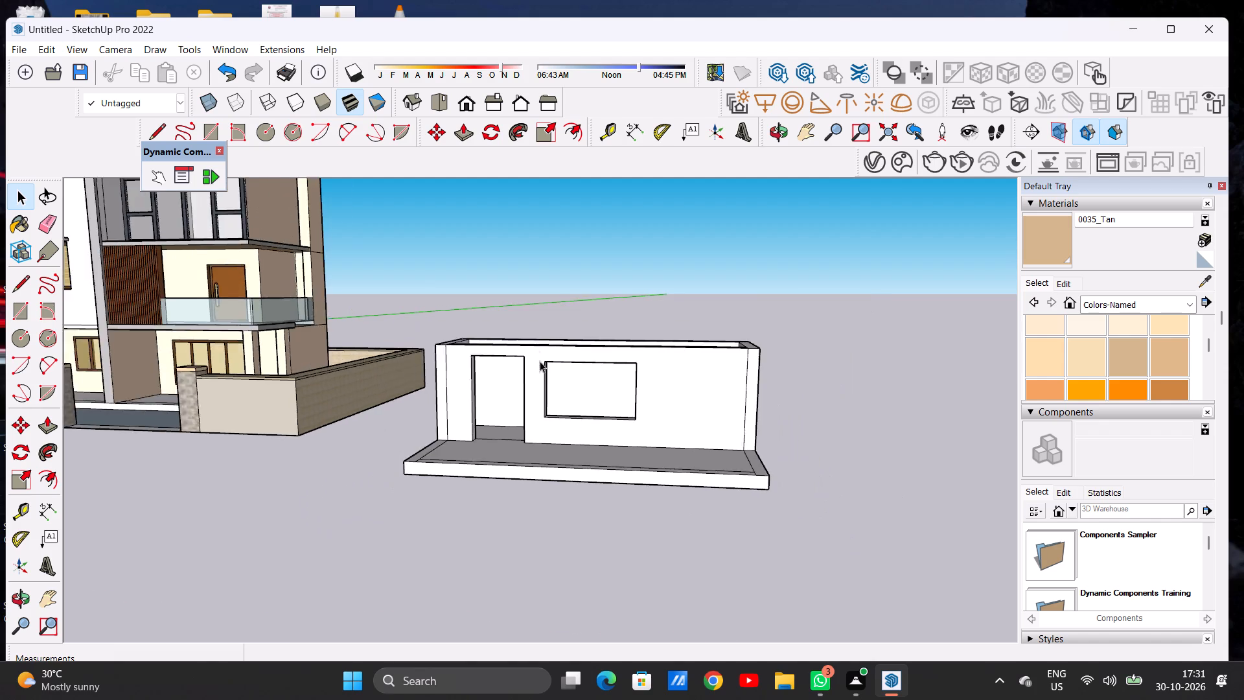
pyautogui.scroll(-3, 540, 361)
pyautogui.moveTo(532, 362); pyautogui.dragTo(549, 376, button='middle')
pyautogui.scroll(16, 606, 404)
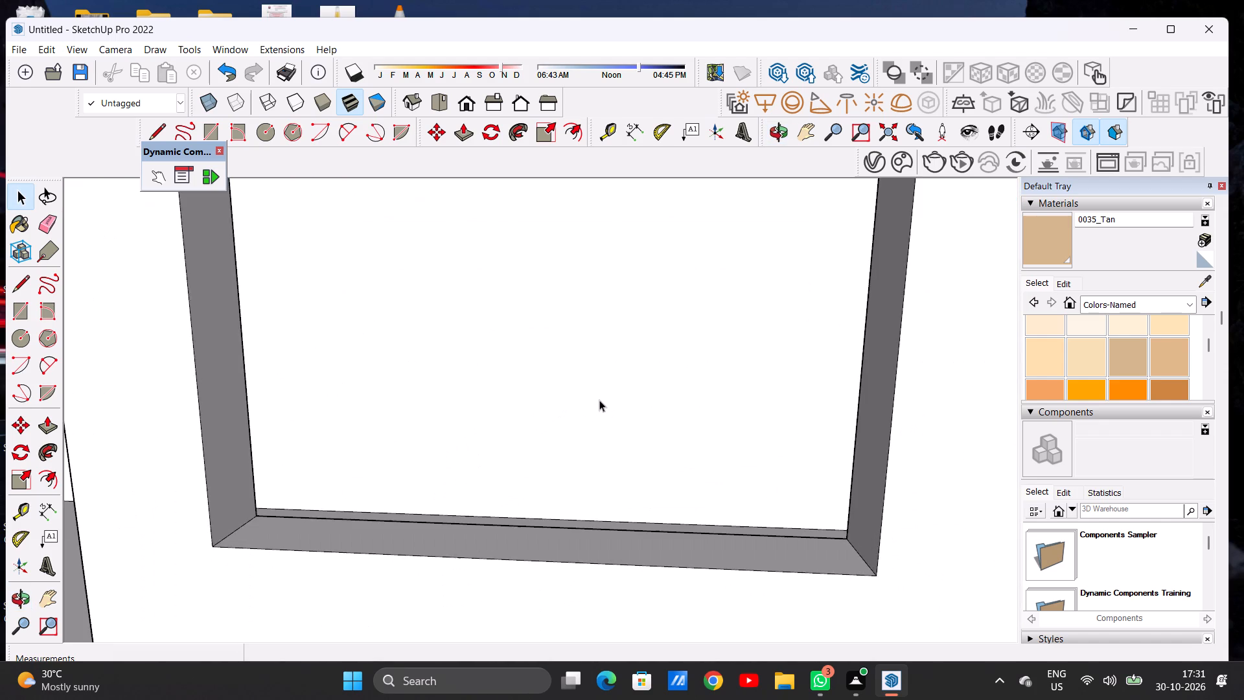
pyautogui.scroll(-10, 581, 393)
pyautogui.moveTo(584, 415); pyautogui.dragTo(585, 396, button='middle')
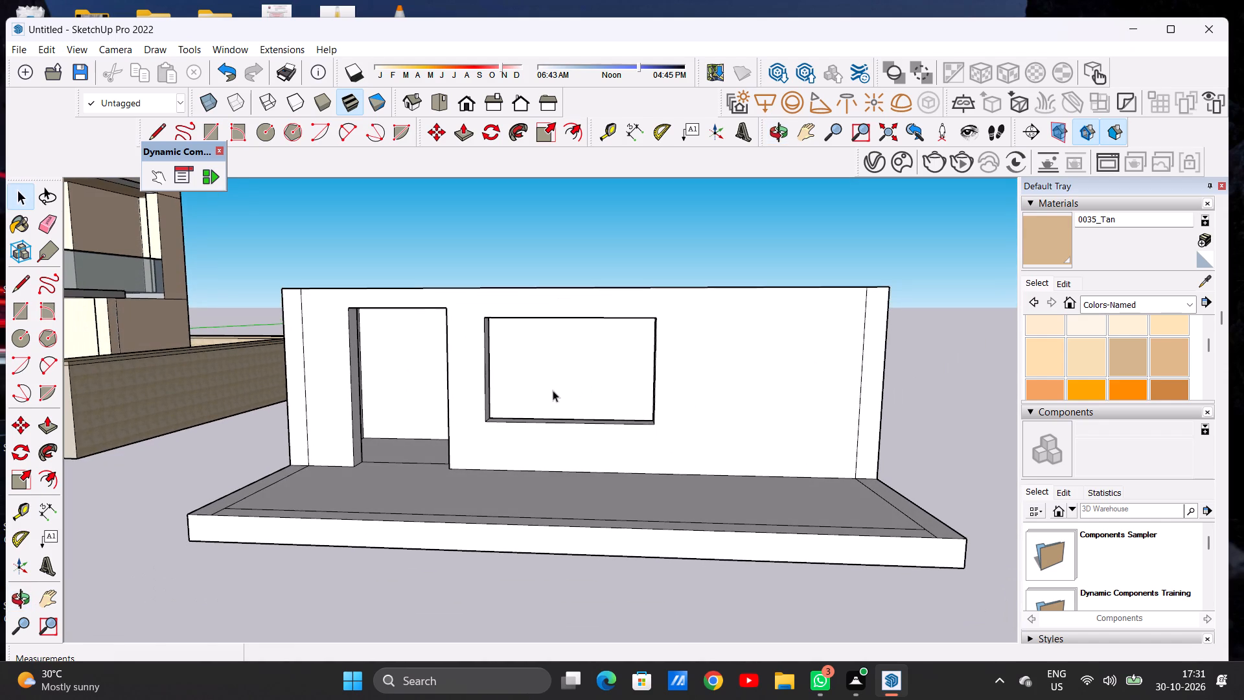
pyautogui.moveTo(602, 371); pyautogui.dragTo(649, 430, button='middle')
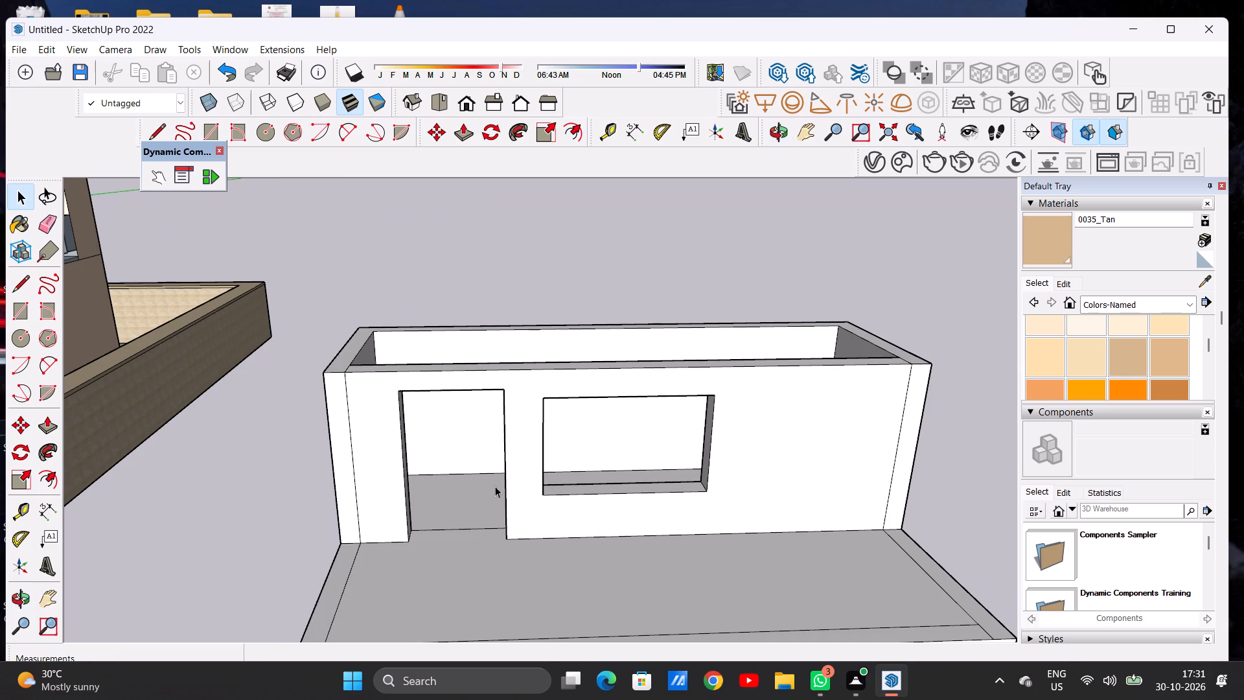
# Draw a line about 20' 7" long across the door opening's base along the wall's outer face, filling it with a face.
pyautogui.scroll(-6, 489, 378)
pyautogui.moveTo(469, 471); pyautogui.dragTo(455, 533, button='middle')
pyautogui.scroll(12, 444, 513)
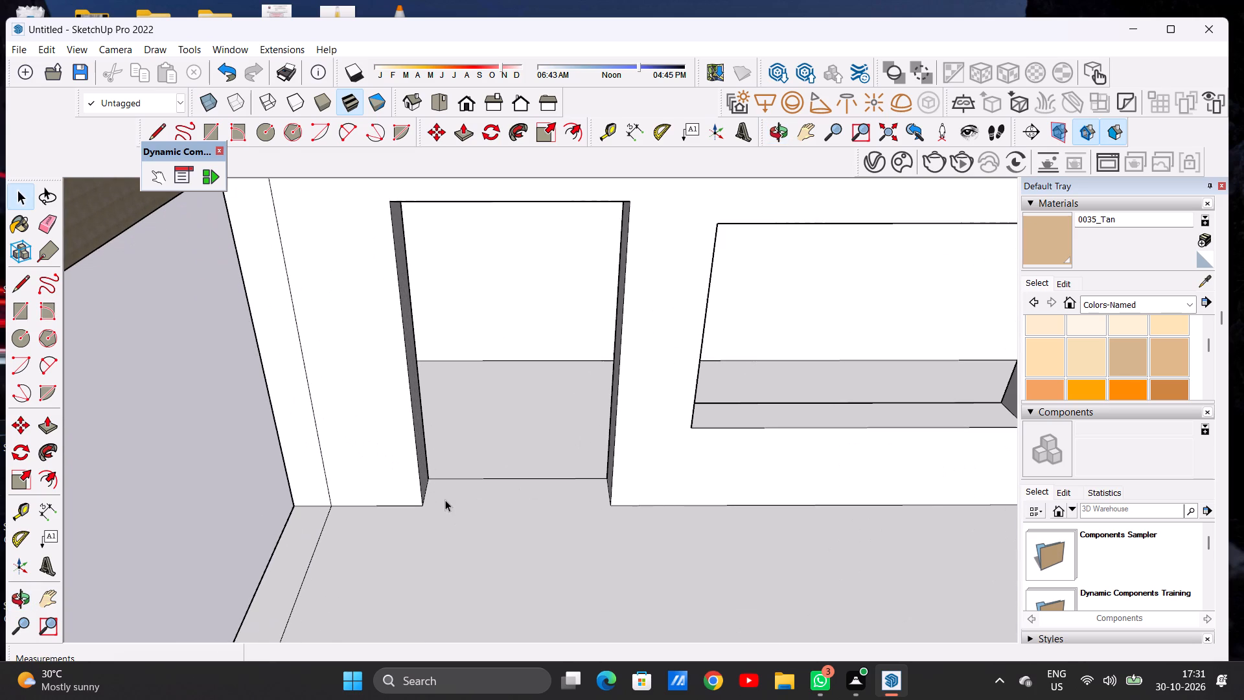
pyautogui.press('l')
pyautogui.scroll(6, 385, 524)
pyautogui.scroll(-1, 393, 524)
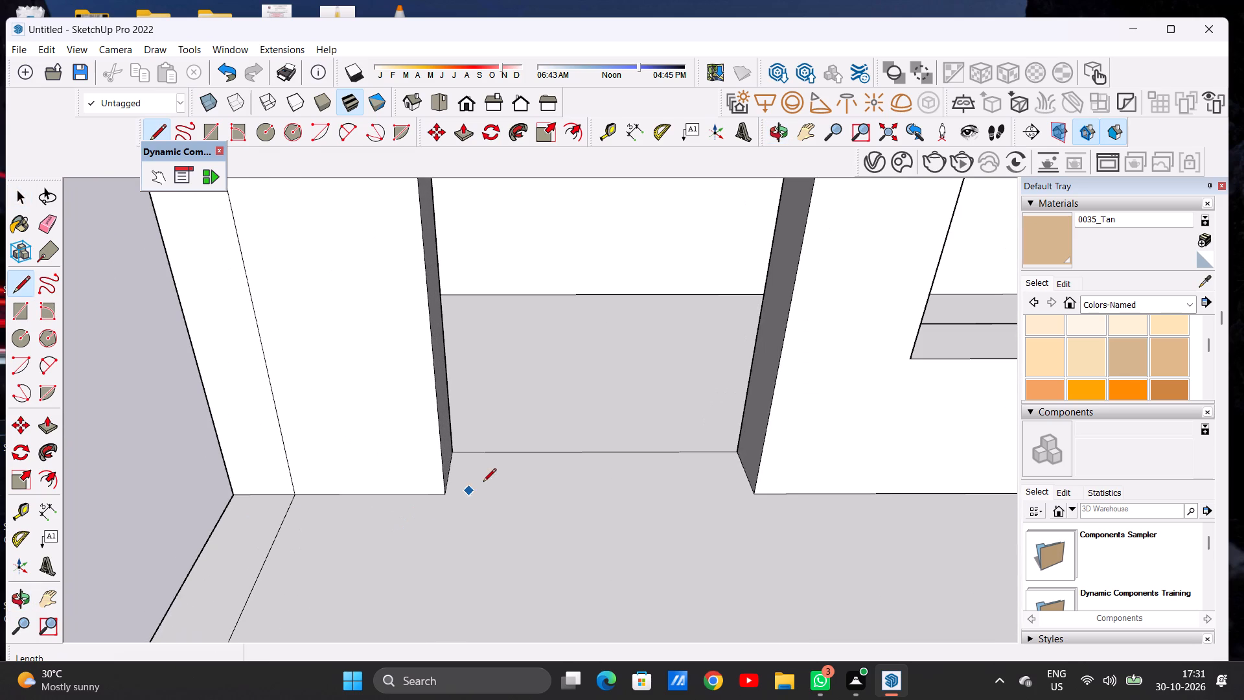
pyautogui.click(446, 494)
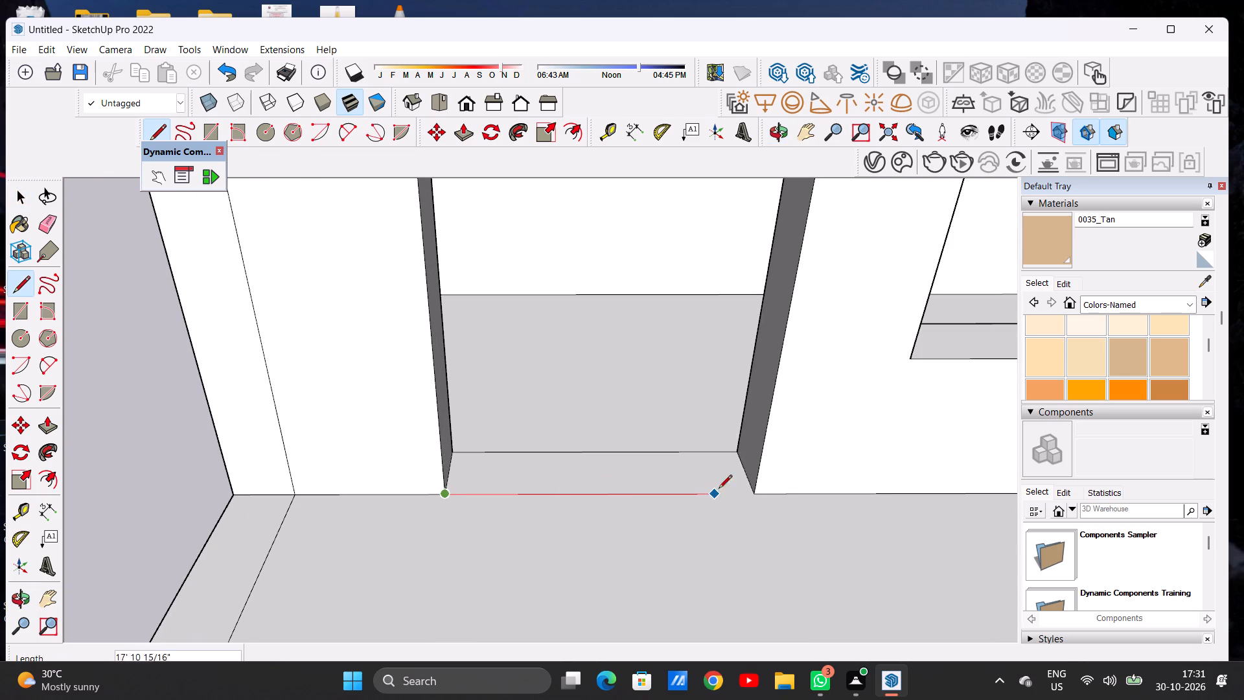
pyautogui.click(753, 493)
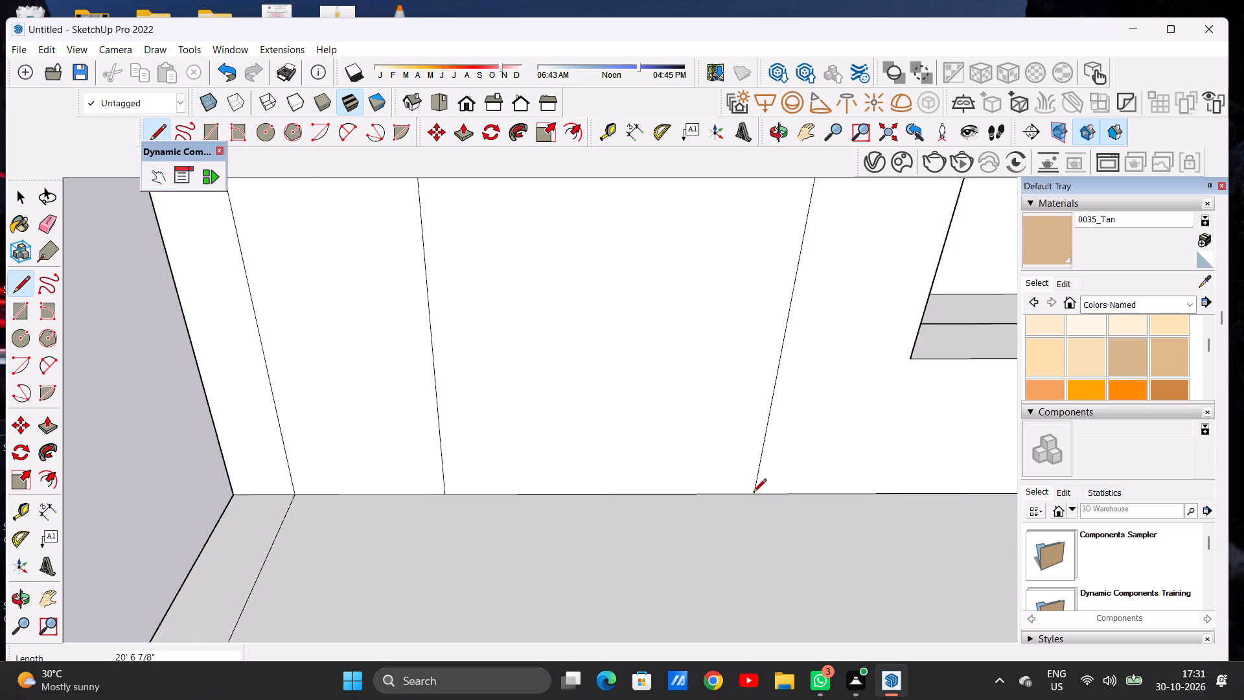
pyautogui.press('space')
# Offset the door face's outline inward about 2' 7" to form a door frame border.
pyautogui.scroll(-15, 365, 450)
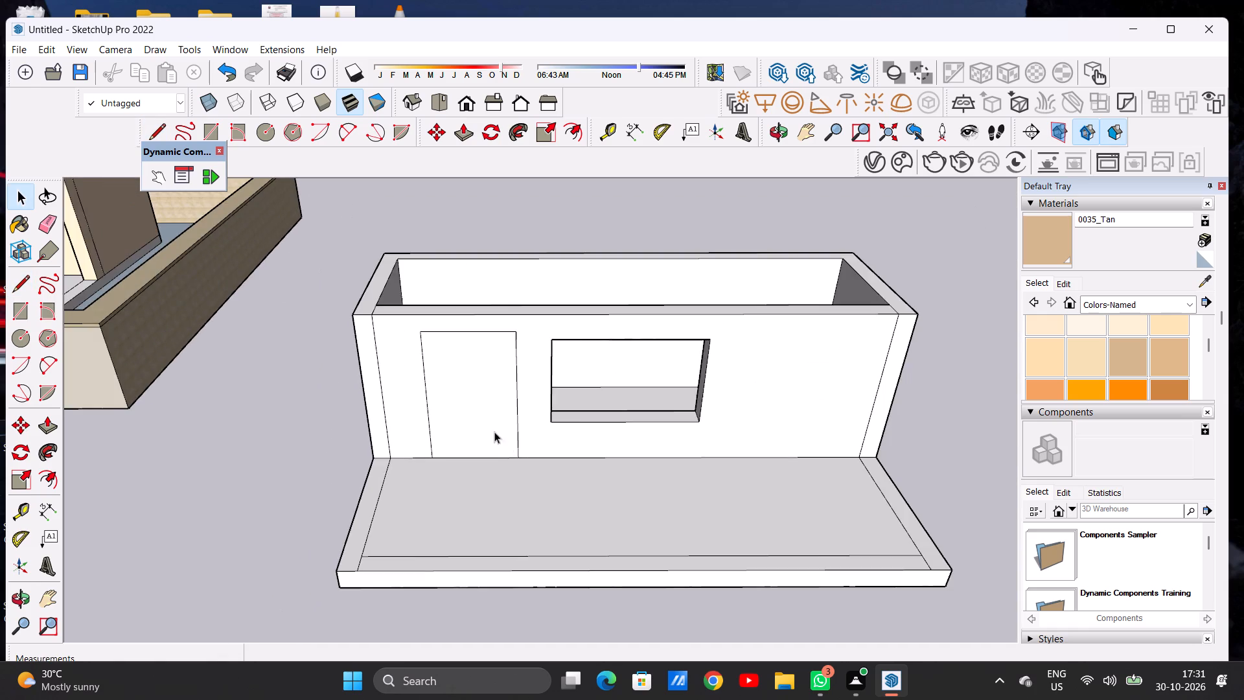
pyautogui.moveTo(504, 462); pyautogui.dragTo(492, 420, button='middle')
pyautogui.scroll(4, 483, 397)
pyautogui.write('OF')
pyautogui.click(430, 277)
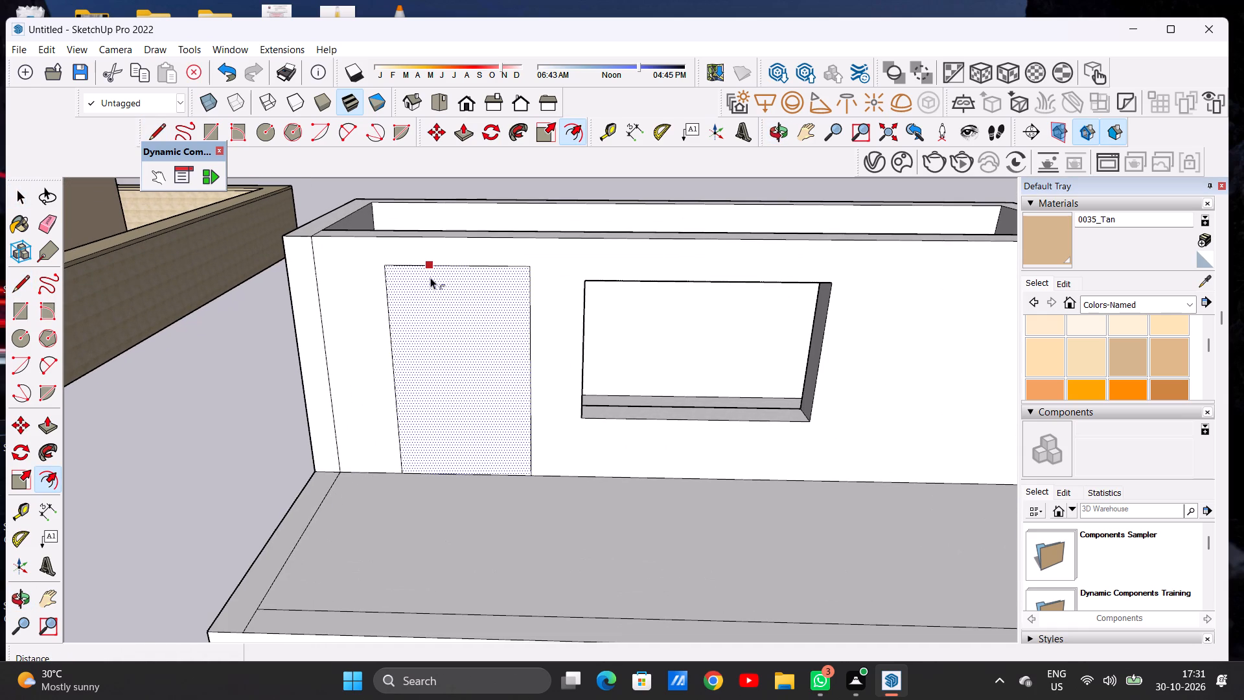
pyautogui.click(430, 284)
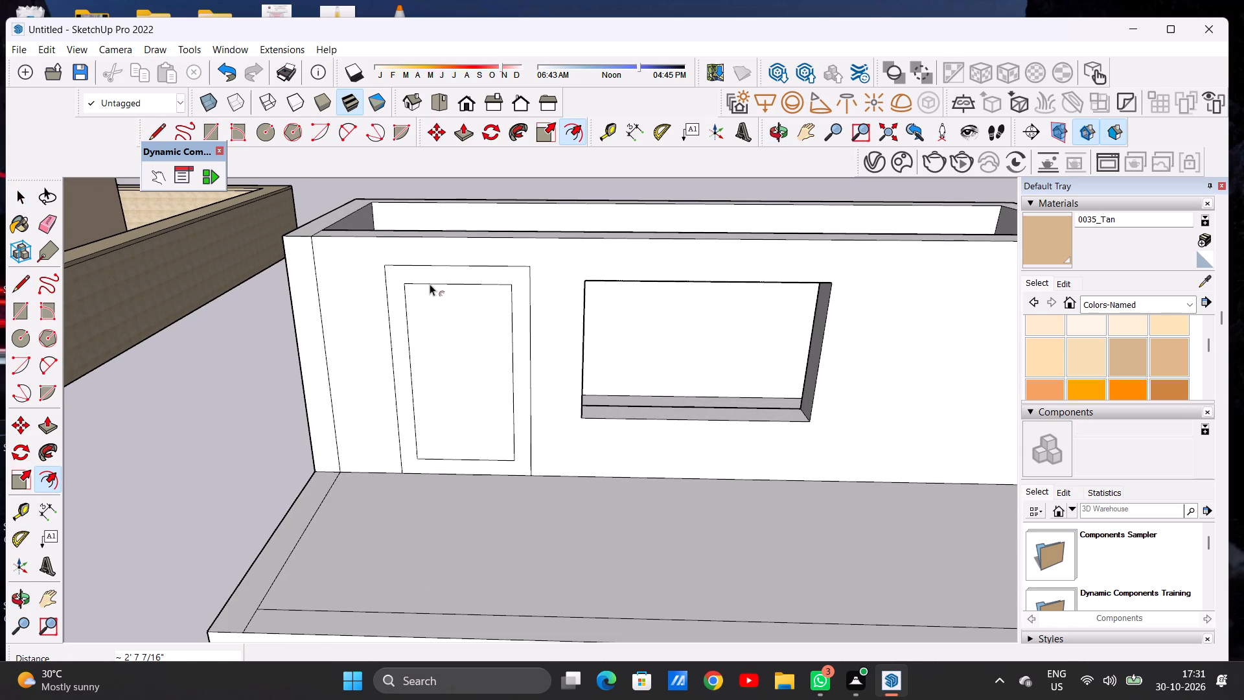
pyautogui.press('space')
# Measure the window opening's width along its top outer edge.
pyautogui.scroll(-8, 449, 297)
pyautogui.moveTo(544, 342); pyautogui.dragTo(536, 315, button='middle')
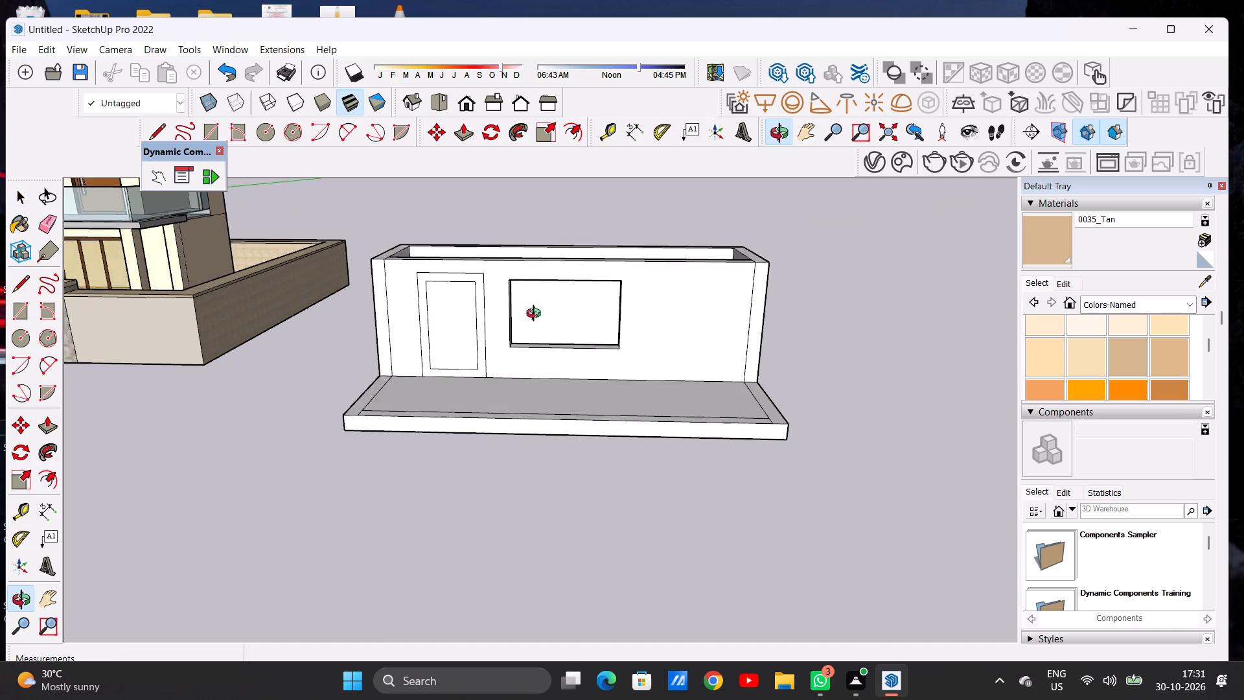
pyautogui.moveTo(536, 315); pyautogui.dragTo(535, 307, button='middle')
pyautogui.scroll(6, 564, 300)
pyautogui.moveTo(571, 337); pyautogui.dragTo(583, 308, button='middle')
pyautogui.scroll(-1, 514, 338)
pyautogui.scroll(1, 516, 342)
pyautogui.scroll(-2, 518, 346)
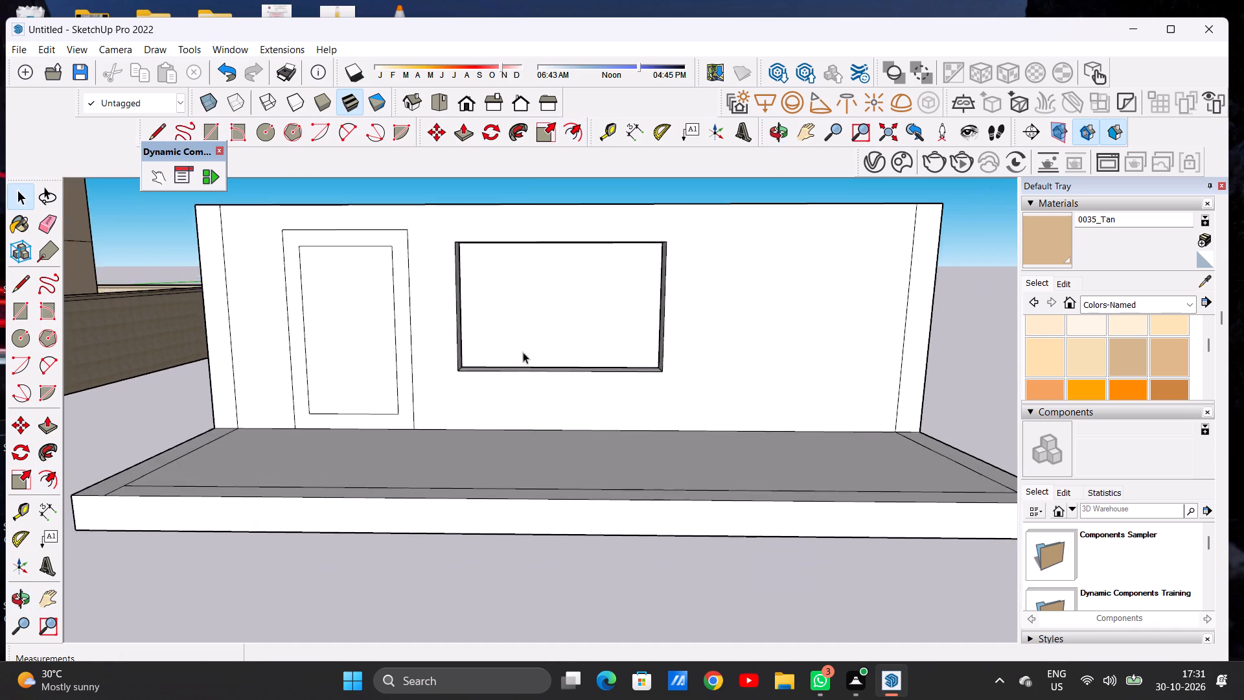
pyautogui.scroll(-1, 523, 352)
pyautogui.moveTo(543, 369); pyautogui.dragTo(551, 345, button='middle')
pyautogui.scroll(4, 598, 267)
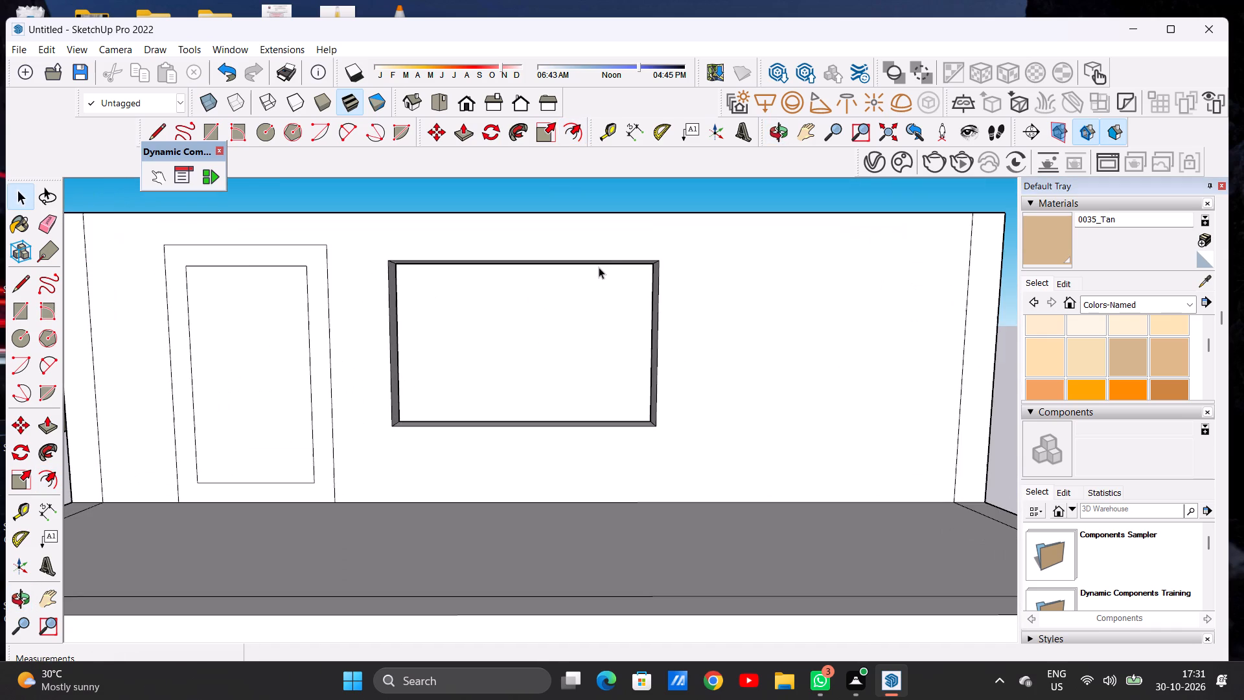
pyautogui.press('t')
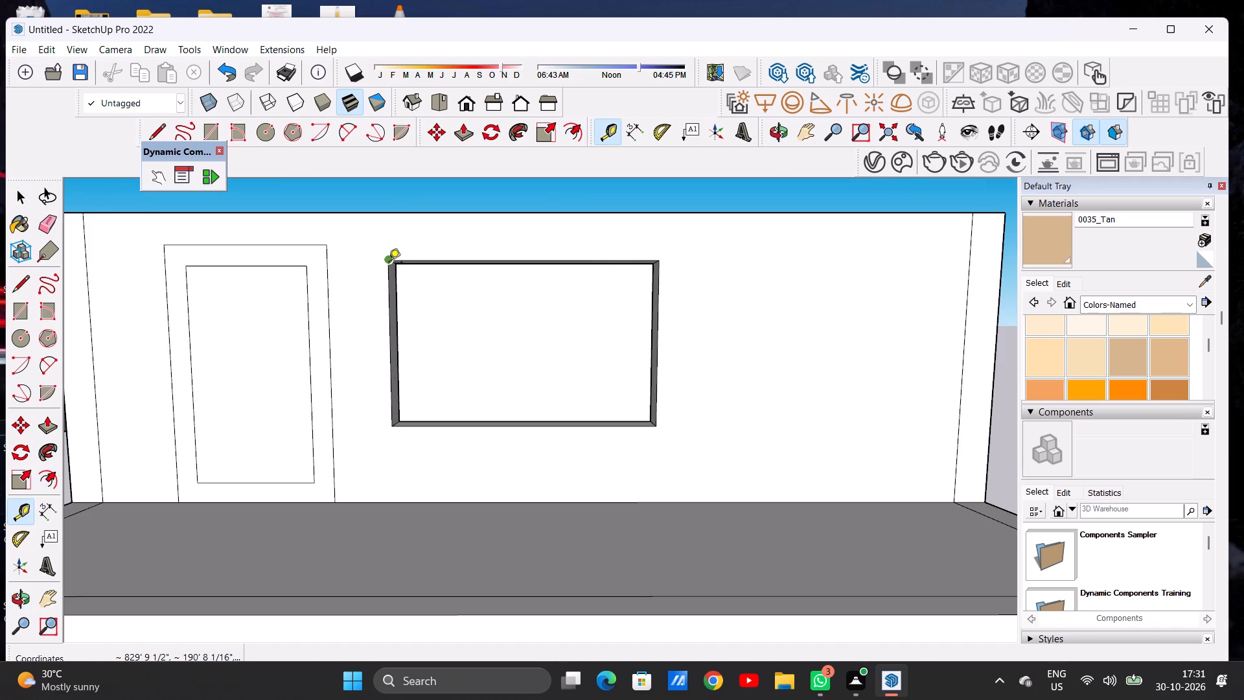
pyautogui.click(386, 264)
pyautogui.click(660, 268)
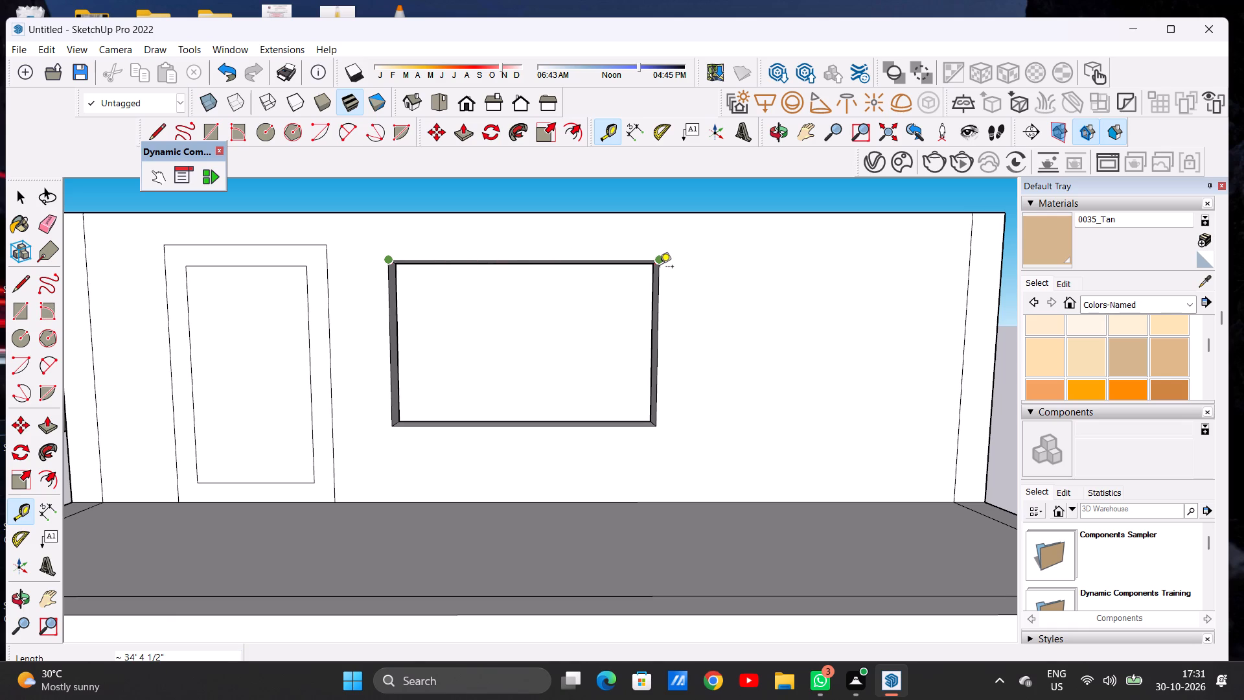
pyautogui.press('space')
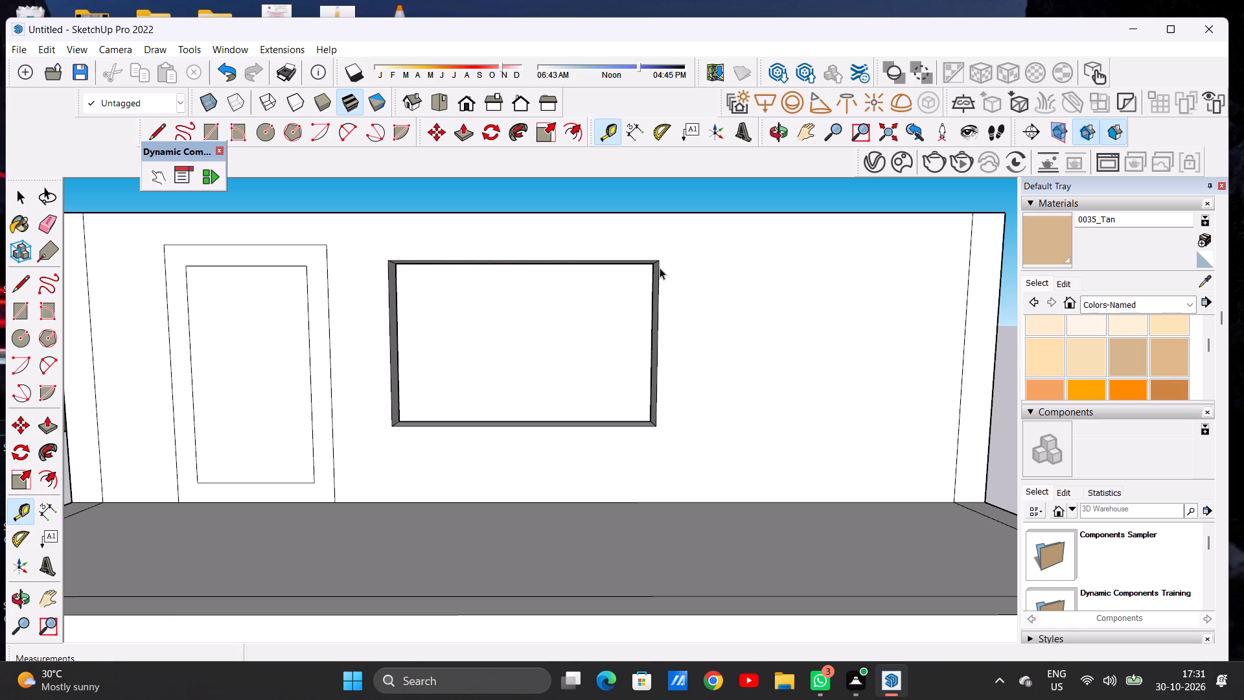
# Draw a line about 34' 4" long over the window opening's top outer edge, filling it with a face.
pyautogui.write('L')
pyautogui.scroll(7, 336, 292)
pyautogui.click(433, 233)
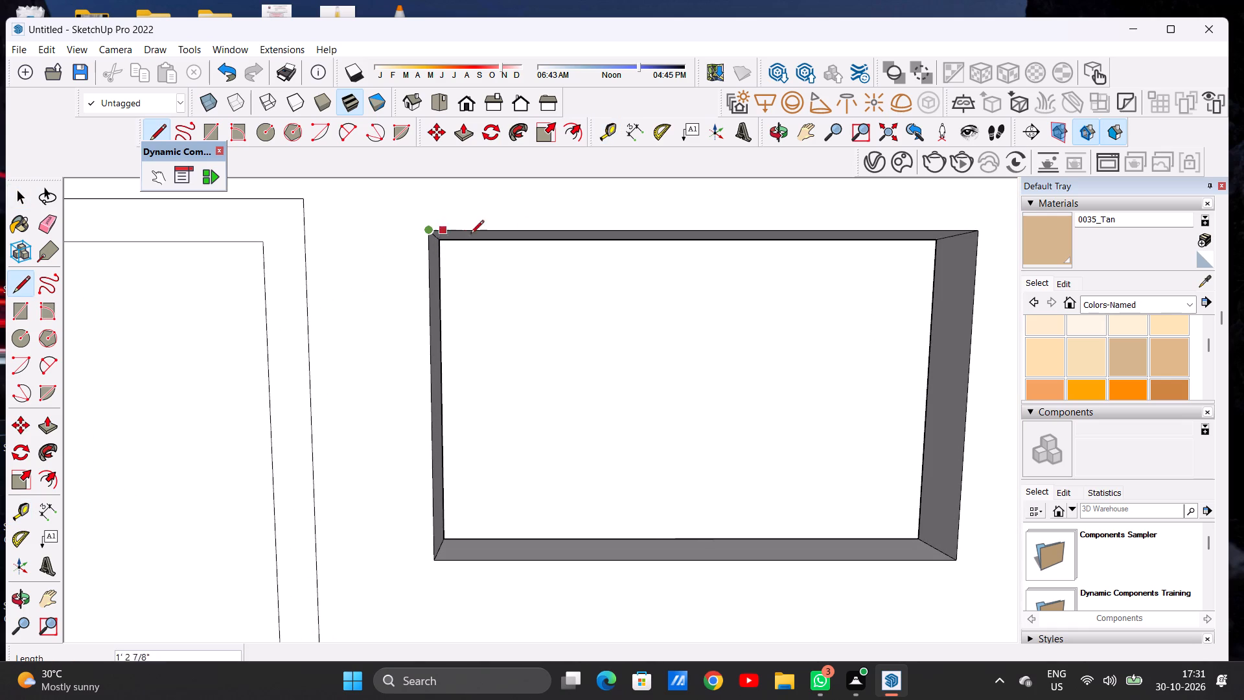
pyautogui.scroll(-11, 433, 255)
pyautogui.scroll(11, 608, 251)
pyautogui.scroll(-1, 635, 257)
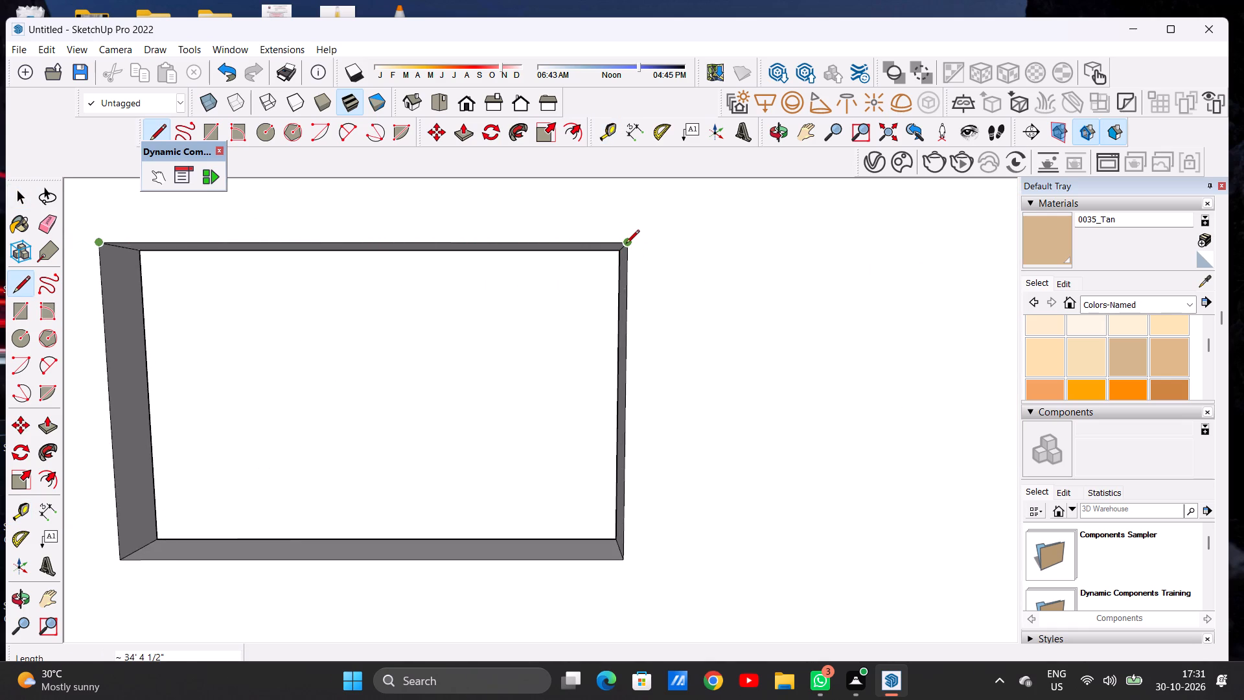
pyautogui.click(625, 244)
pyautogui.press('space')
# Offset the window face's outline inward about 1' 6" to form a window frame border.
pyautogui.scroll(-9, 617, 310)
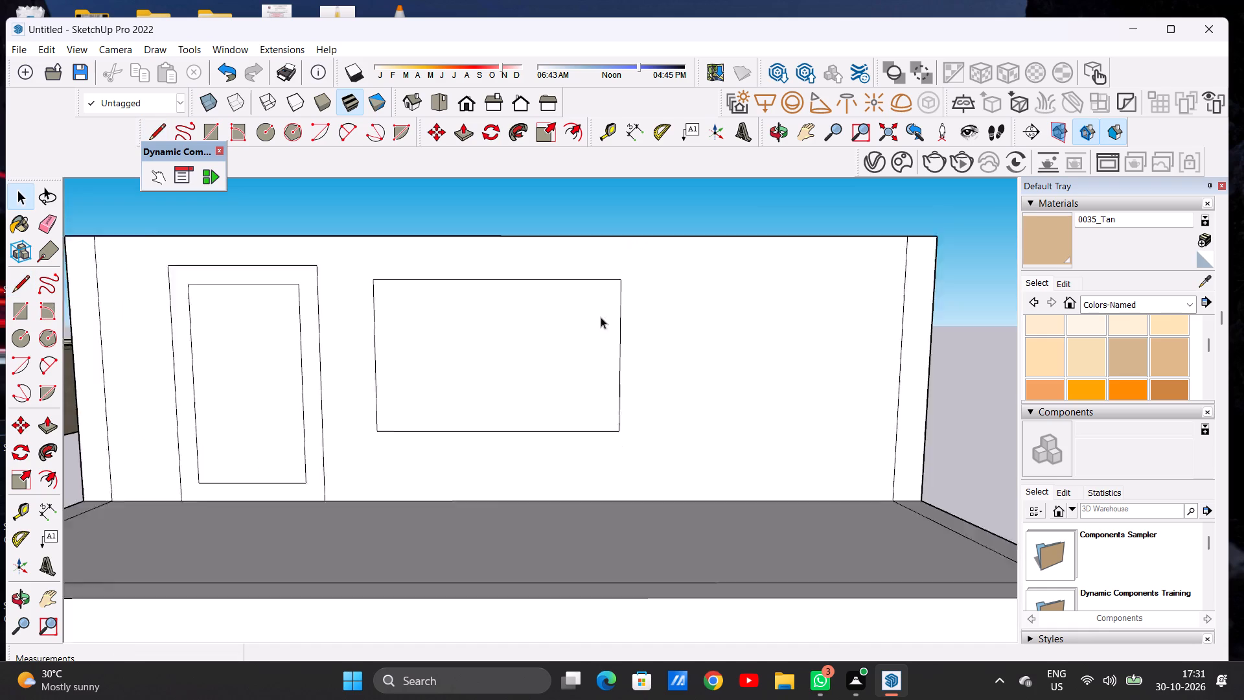
pyautogui.scroll(-2, 601, 317)
pyautogui.moveTo(592, 326); pyautogui.dragTo(595, 341, button='middle')
pyautogui.scroll(6, 579, 356)
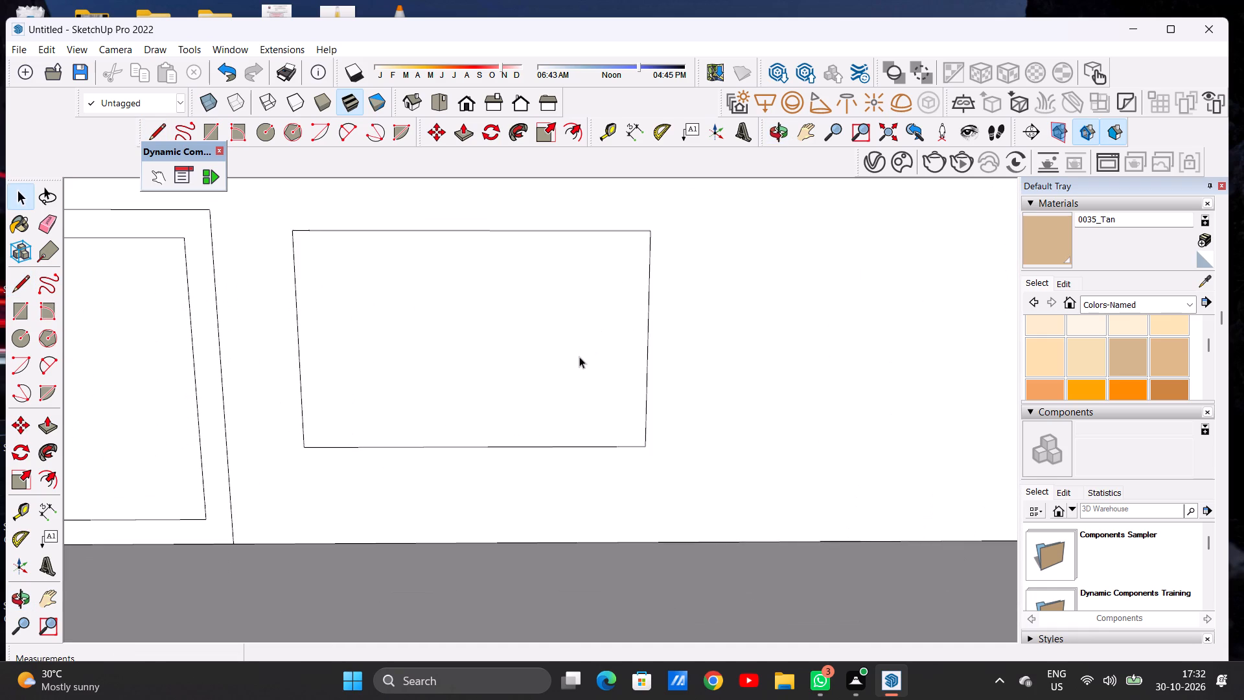
pyautogui.write('OF')
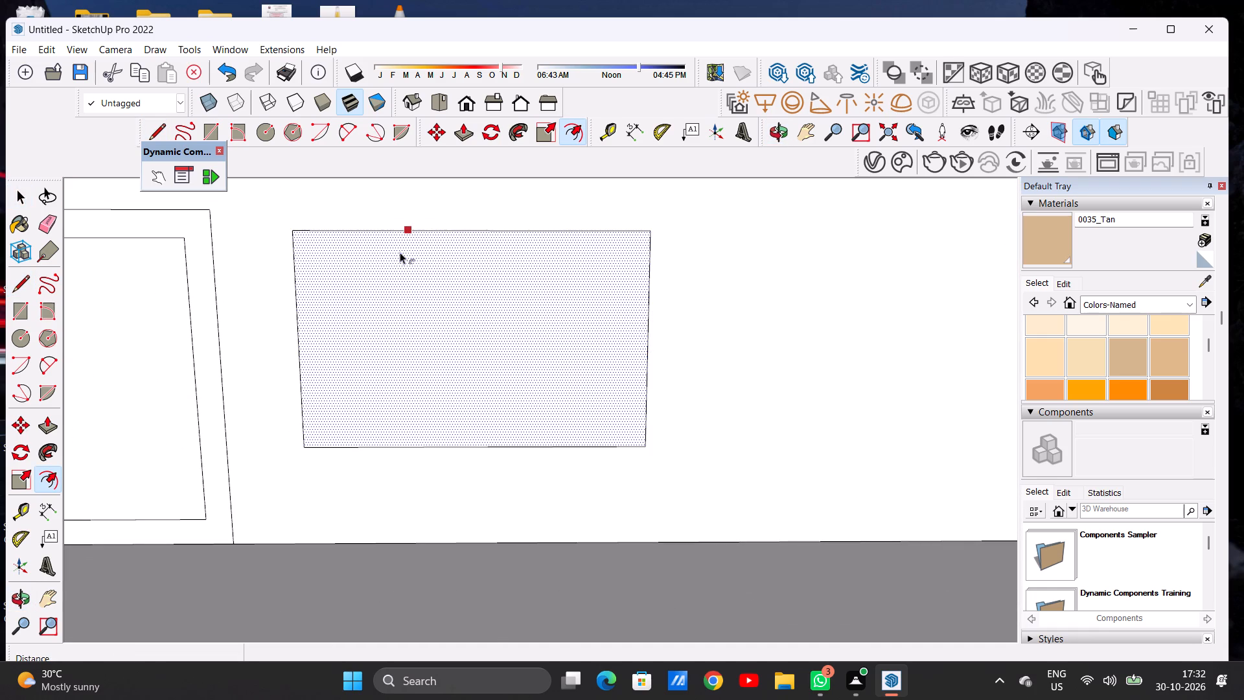
pyautogui.click(399, 253)
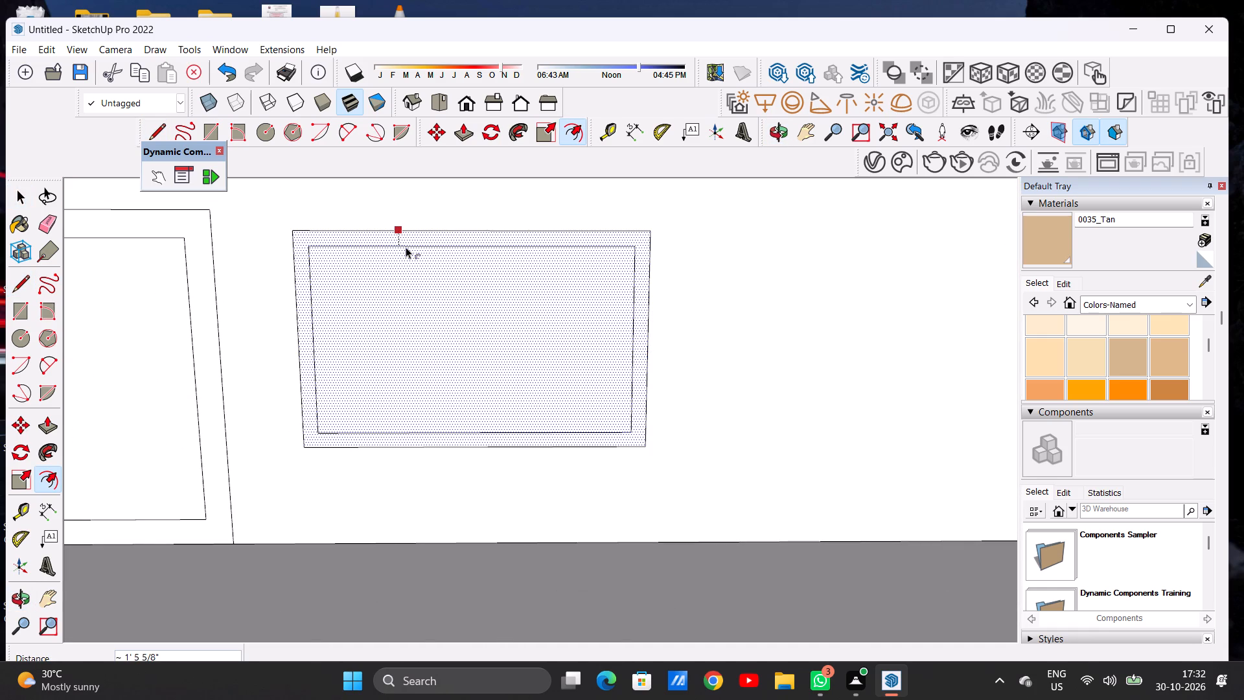
pyautogui.click(406, 248)
pyautogui.press('space')
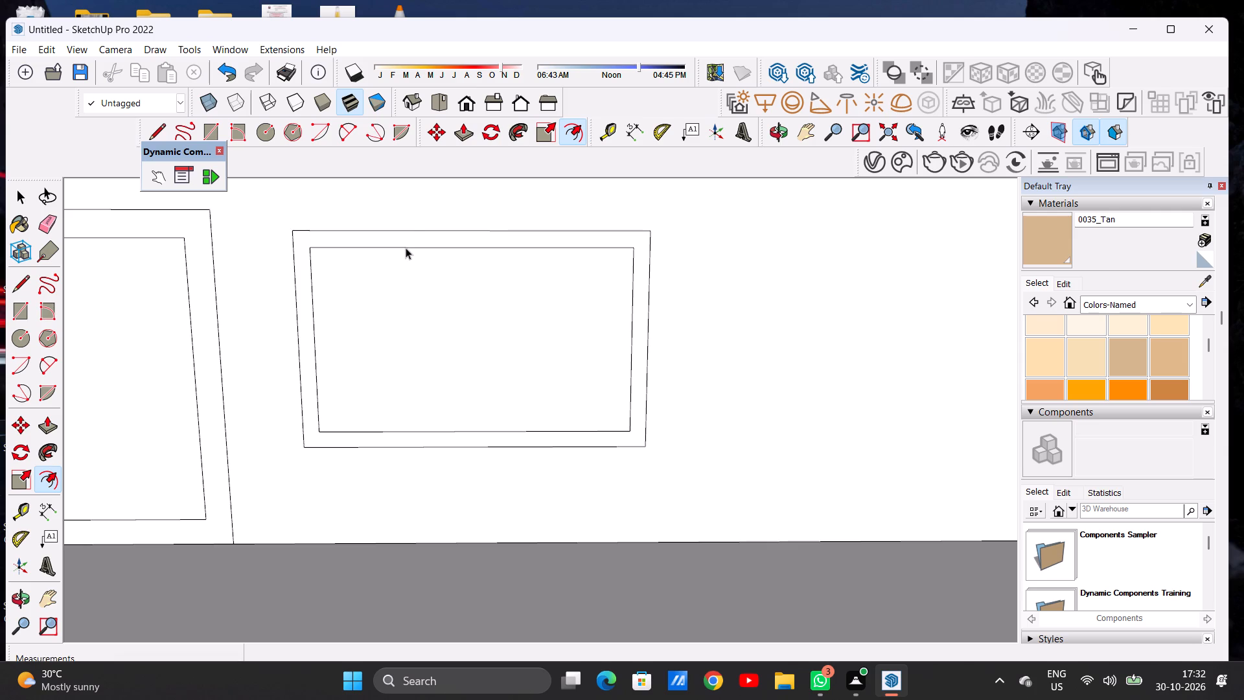
# Draw two closely spaced vertical lines about 18' 1" long inside the window frame to outline a narrow mullion strip.
pyautogui.write('L')
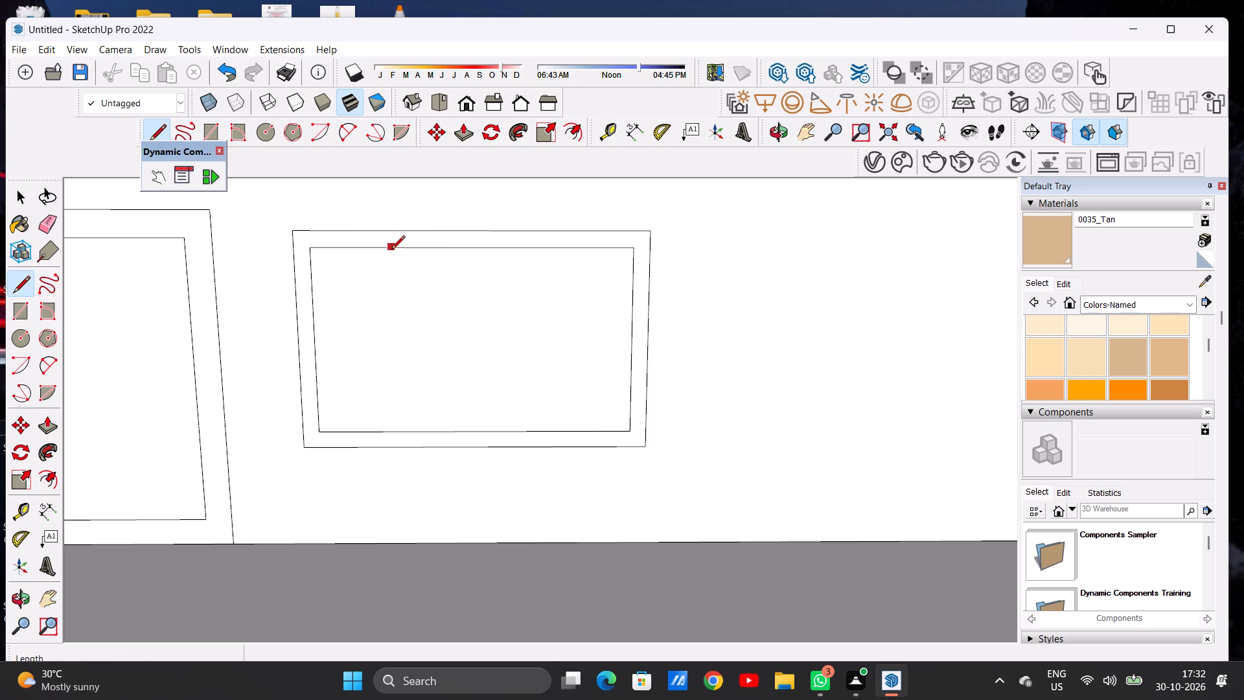
pyautogui.click(392, 250)
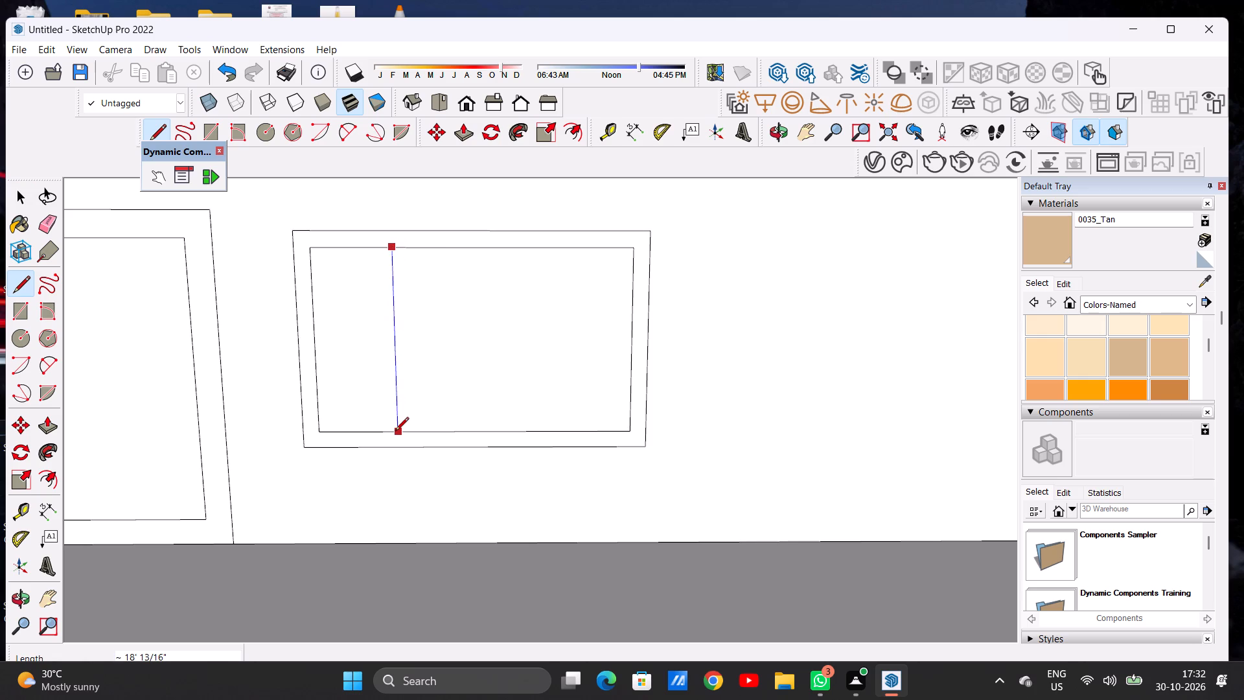
pyautogui.click(395, 432)
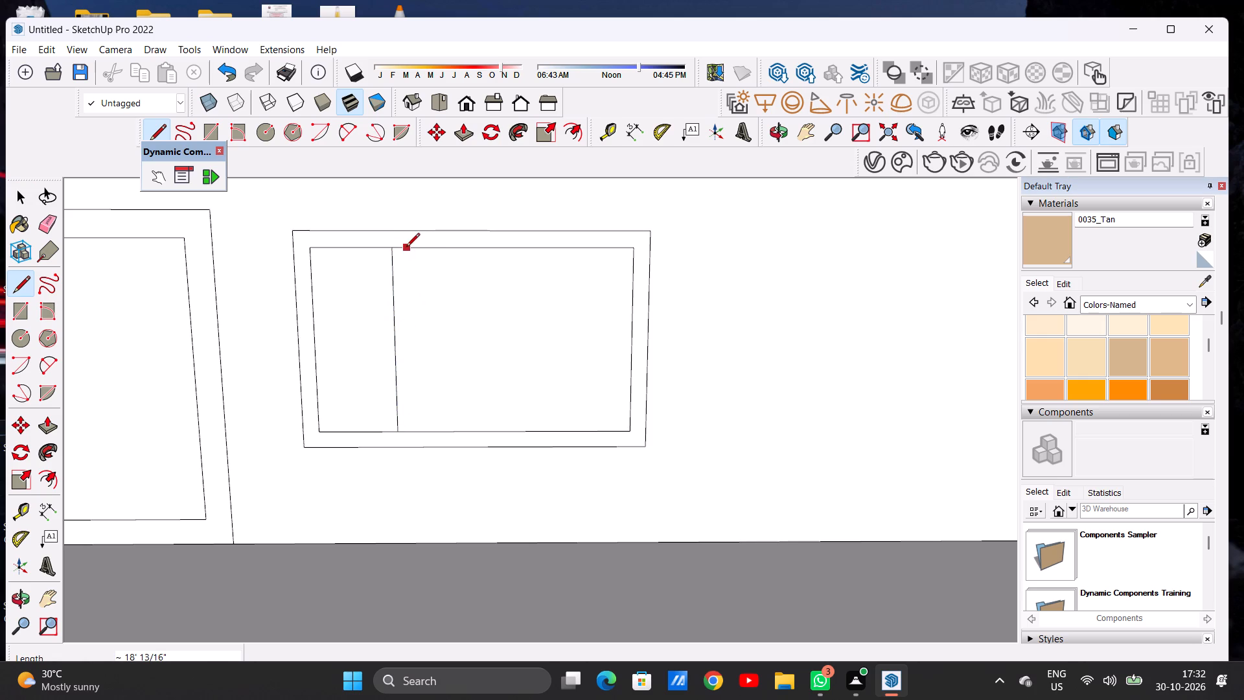
pyautogui.click(406, 248)
pyautogui.click(412, 425)
pyautogui.scroll(-4, 408, 393)
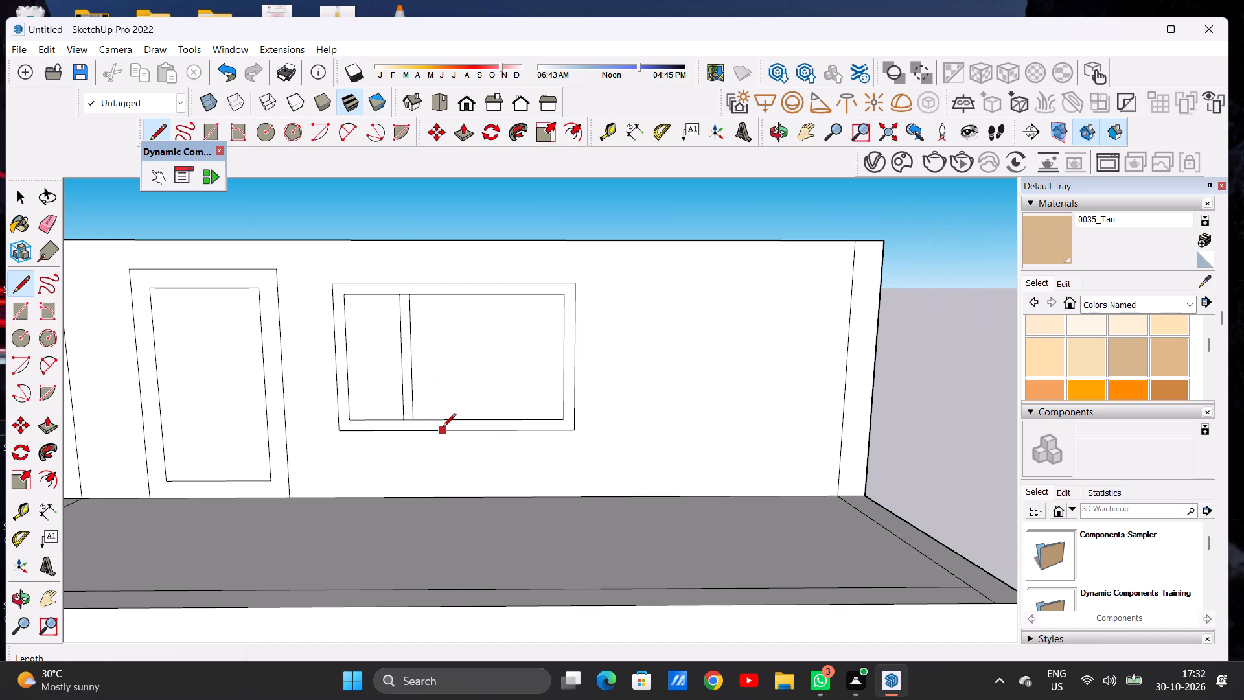
pyautogui.press('space')
# Copy the mullion strip across the window twice, about 8' 6" along and a further 7' 7", making three mullions.
pyautogui.scroll(12, 387, 414)
pyautogui.doubleClick(420, 406)
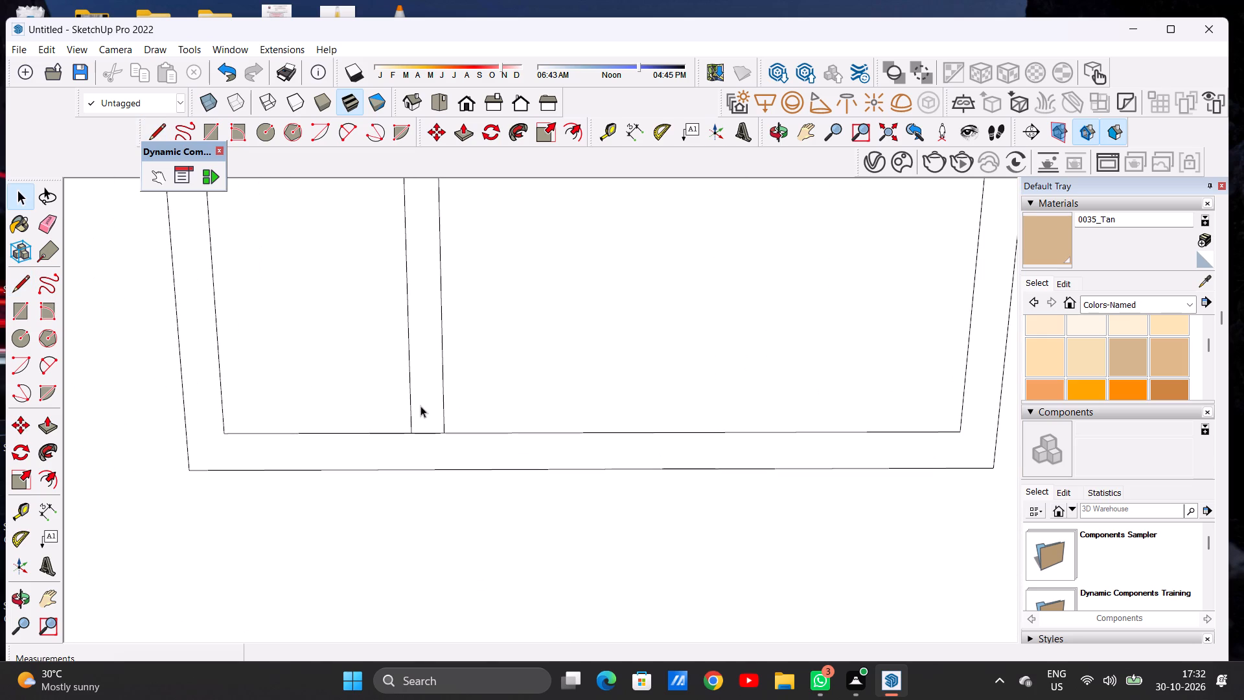
pyautogui.press('m')
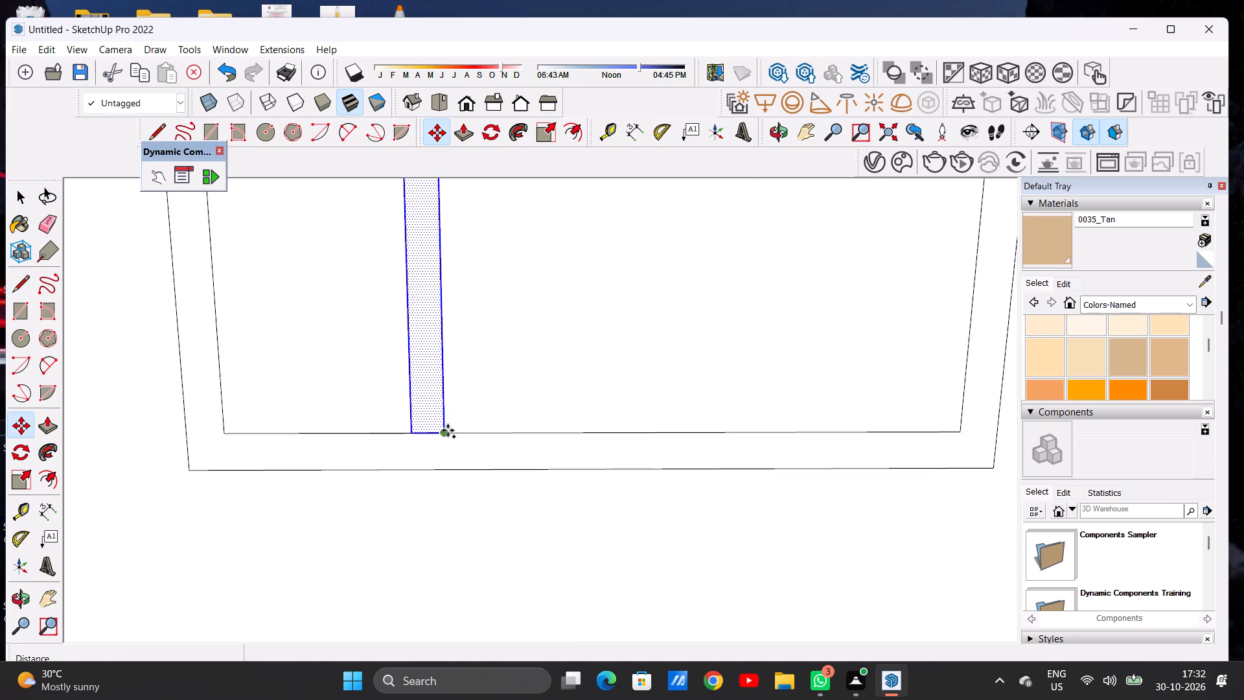
pyautogui.click(448, 430)
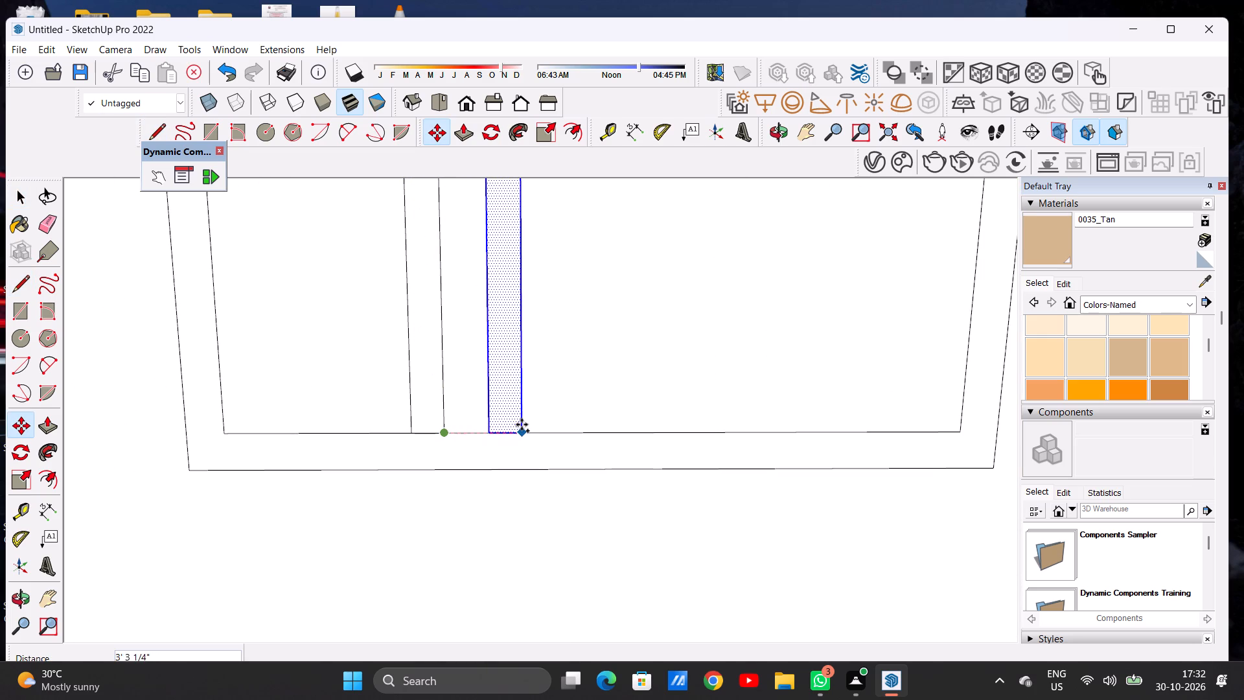
pyautogui.scroll(-6, 501, 429)
pyautogui.scroll(1, 571, 427)
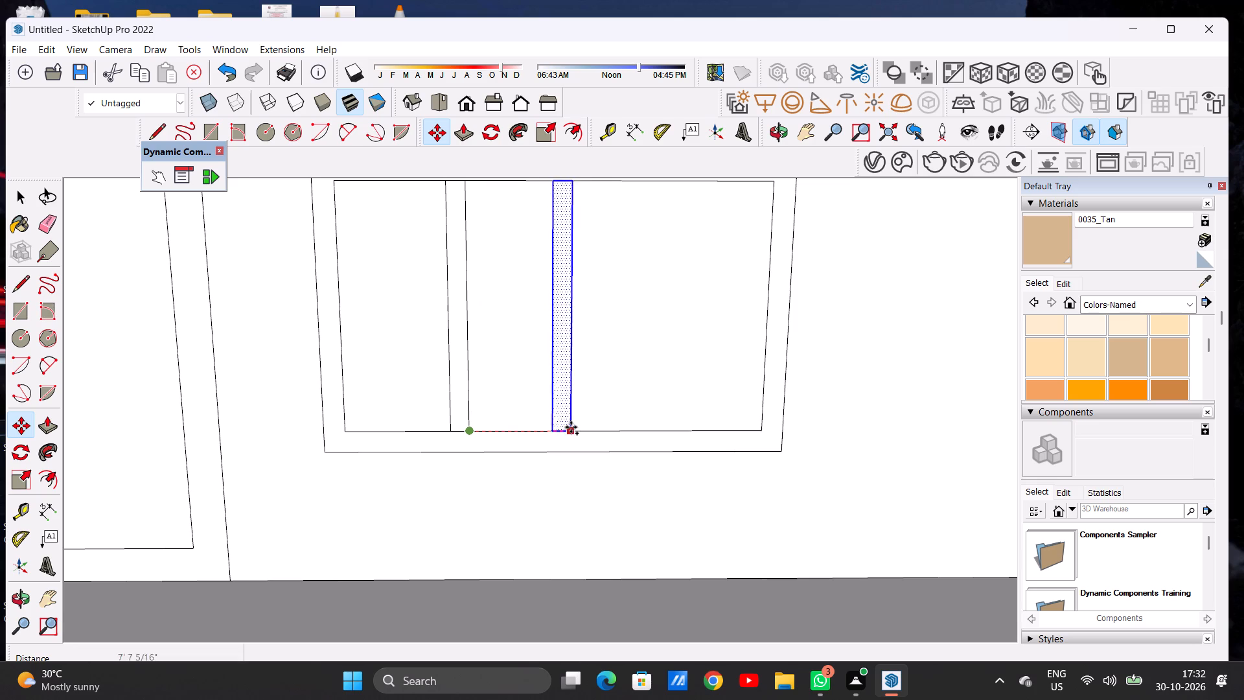
pyautogui.scroll(1, 571, 427)
pyautogui.scroll(-4, 547, 430)
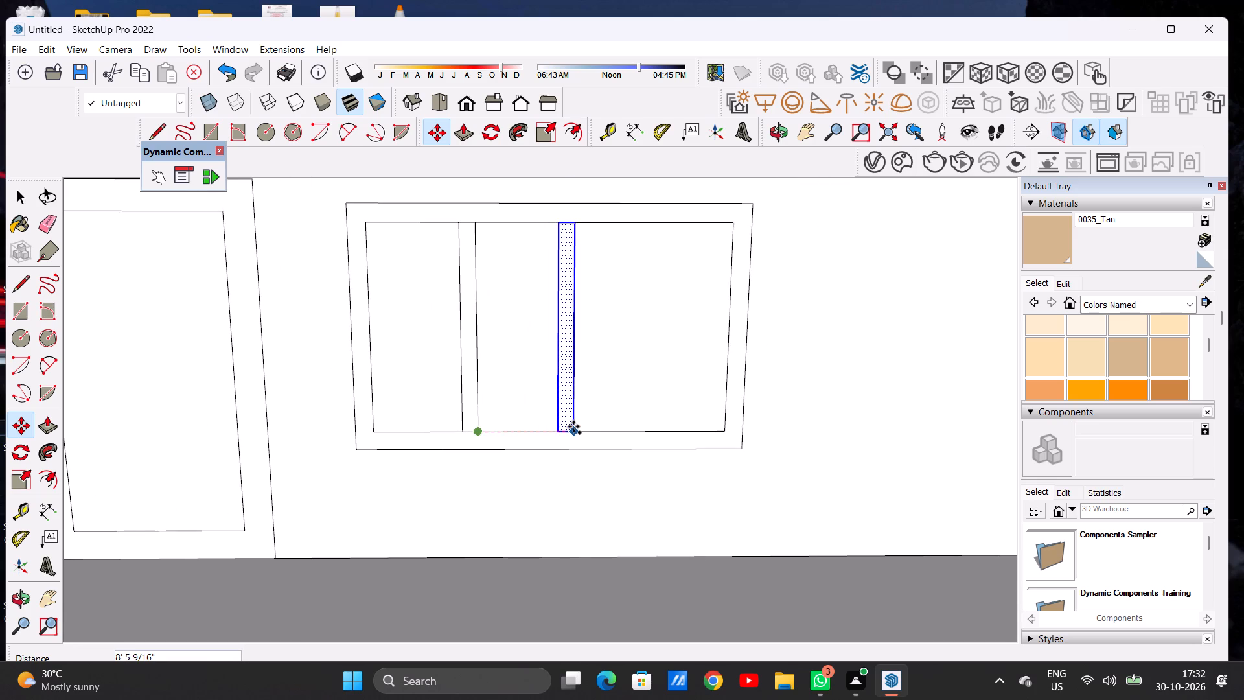
pyautogui.click(573, 426)
pyautogui.click(575, 431)
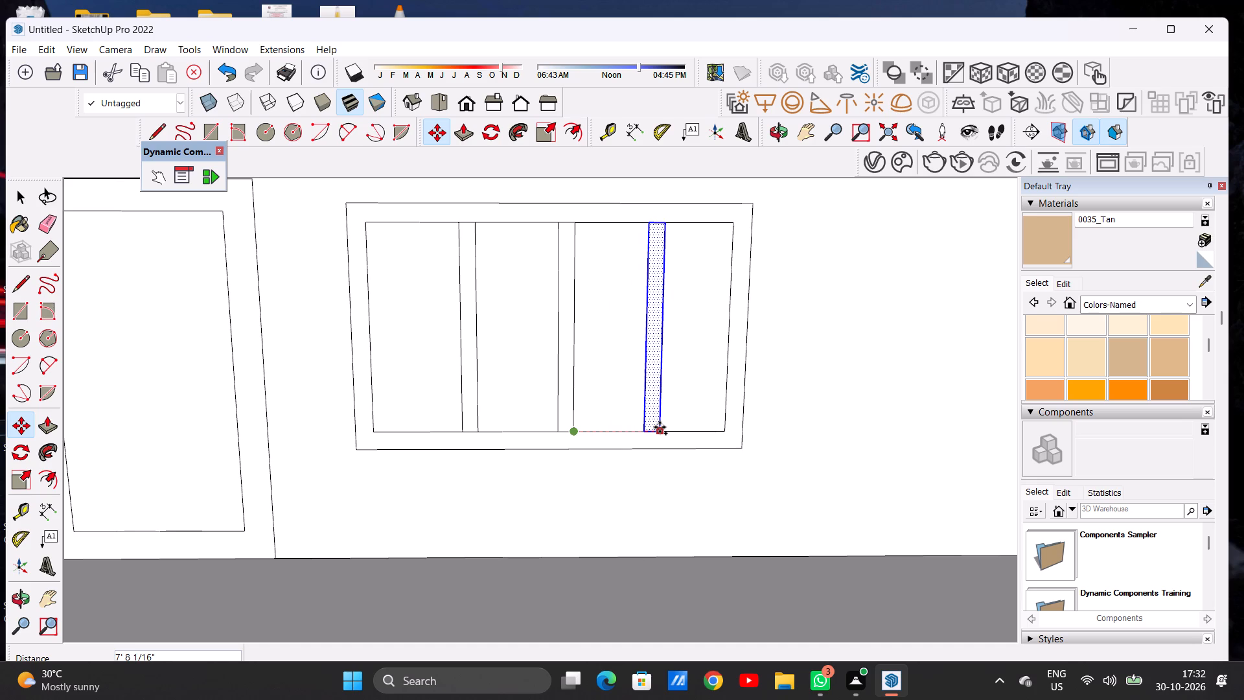
pyautogui.click(659, 427)
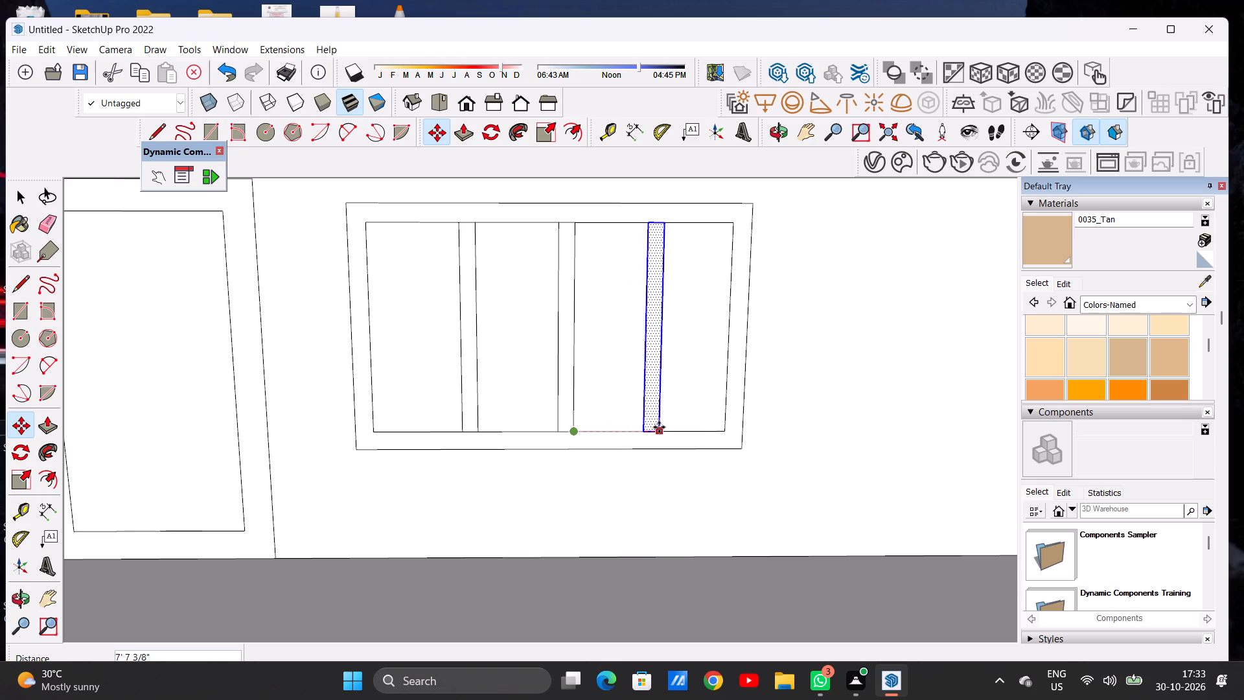
pyautogui.press('space')
pyautogui.scroll(-10, 608, 408)
pyautogui.click(647, 269)
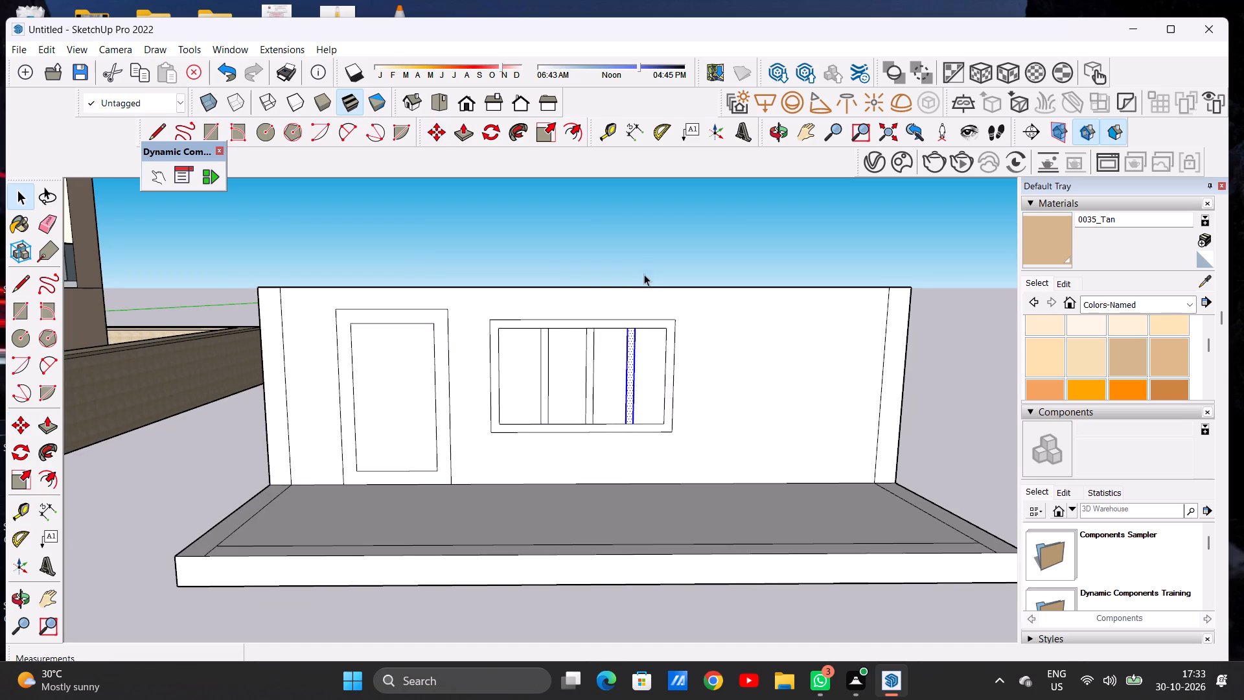
# Move the mullion nearest the door slightly toward the door to even out the pane spacing.
pyautogui.scroll(1, 560, 415)
pyautogui.scroll(-1, 560, 415)
pyautogui.scroll(6, 560, 415)
pyautogui.doubleClick(529, 414)
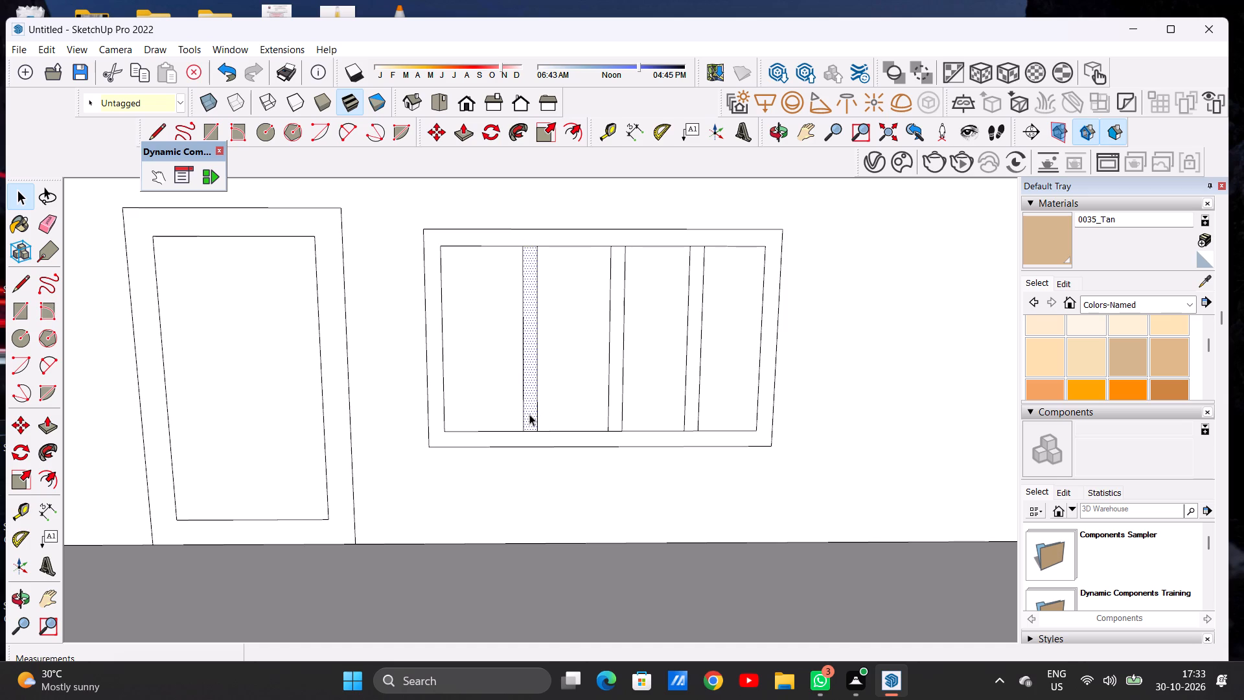
pyautogui.press('m')
pyautogui.click(525, 428)
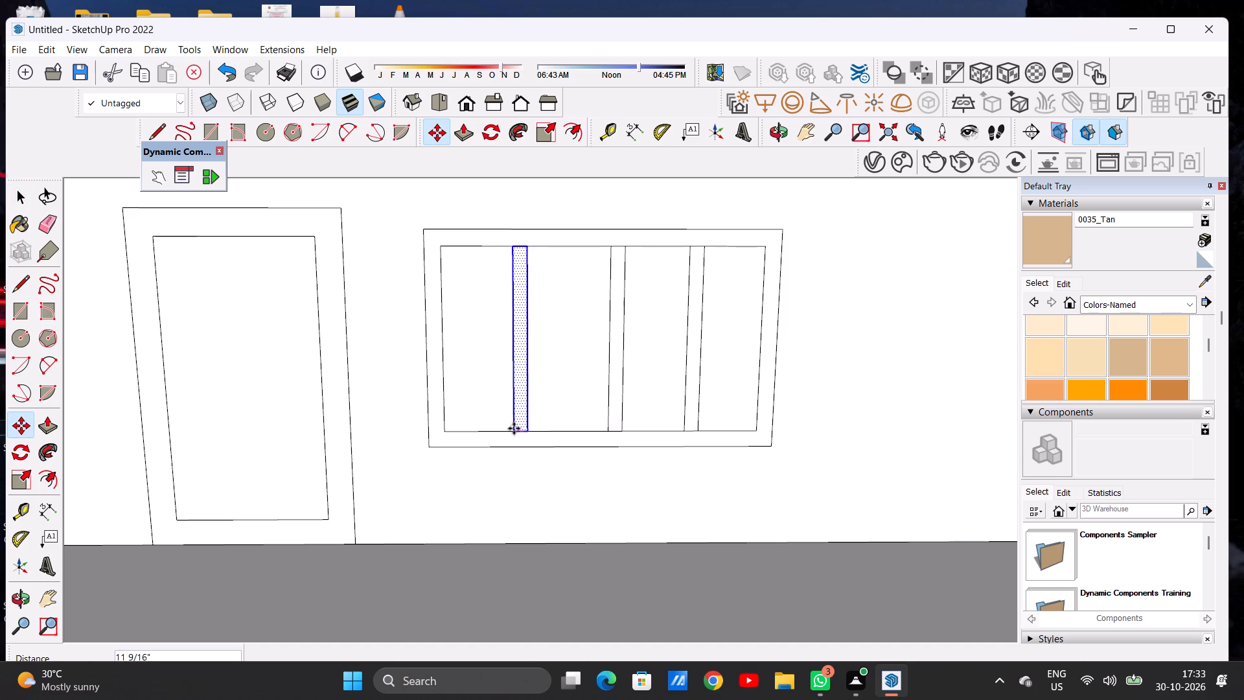
pyautogui.click(518, 428)
pyautogui.press('space')
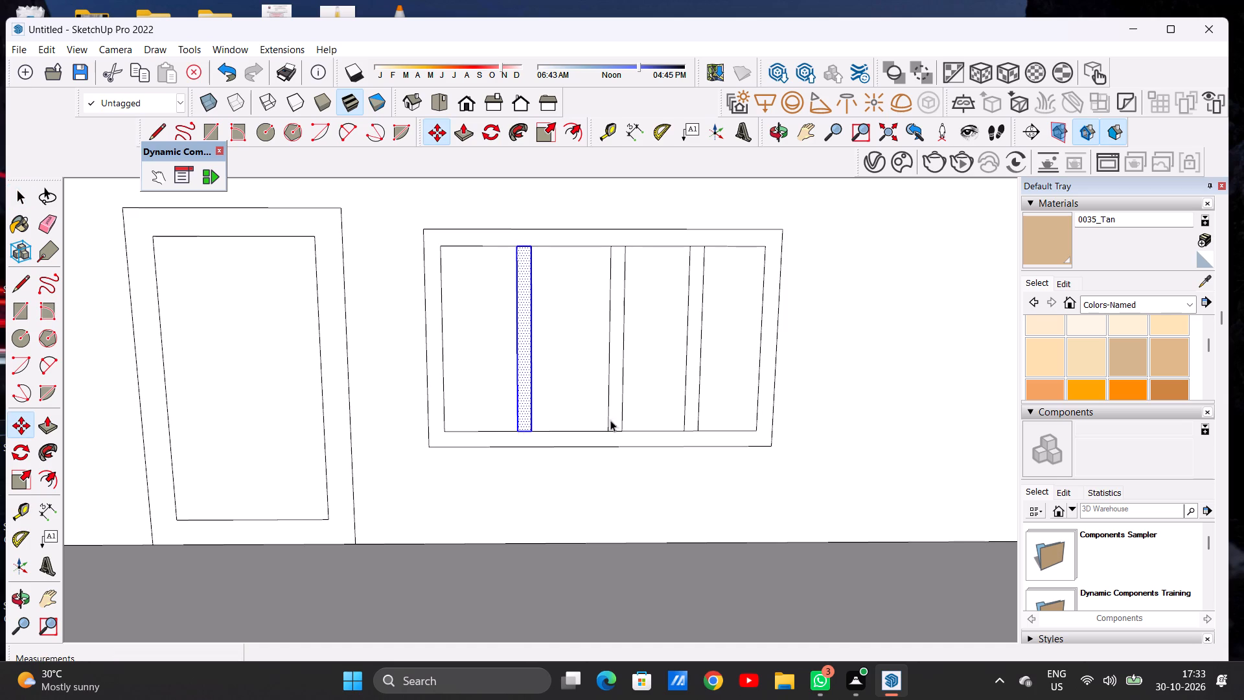
# Move the window's middle mullion about 6" toward the door.
pyautogui.doubleClick(616, 420)
pyautogui.press('m')
pyautogui.scroll(7, 604, 437)
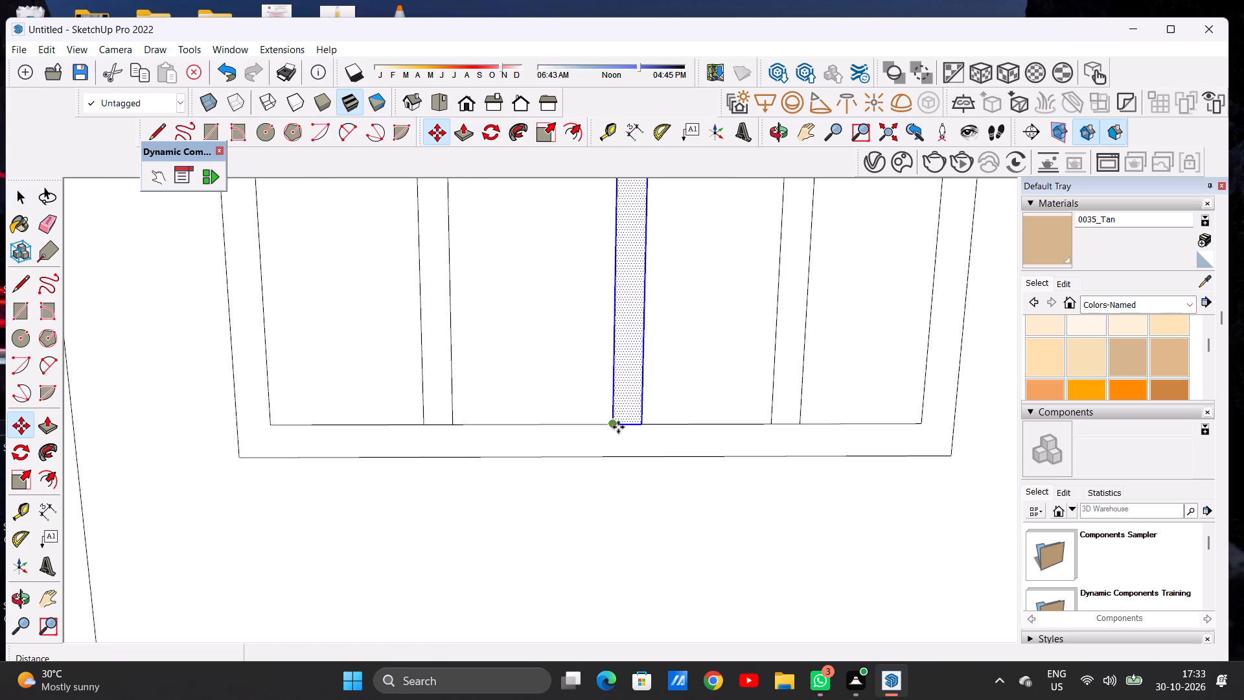
pyautogui.click(614, 425)
pyautogui.click(603, 424)
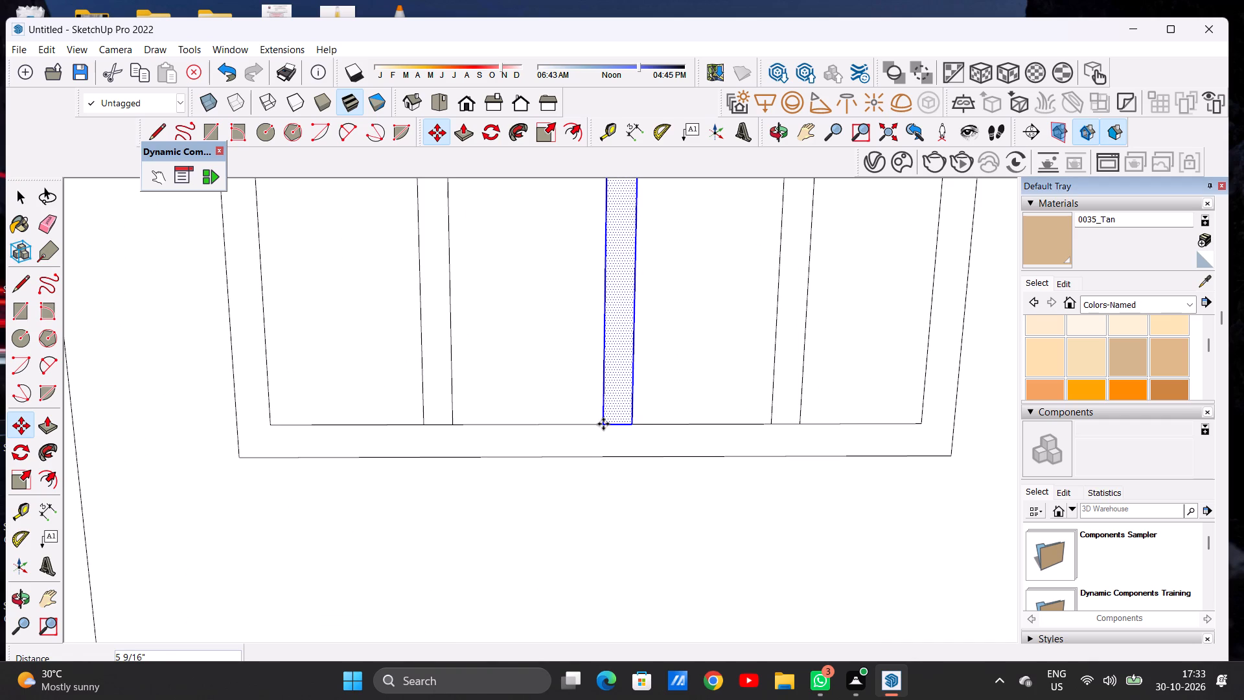
pyautogui.press('space')
pyautogui.scroll(-20, 605, 415)
pyautogui.scroll(1, 614, 404)
pyautogui.scroll(-4, 613, 402)
pyautogui.click(649, 299)
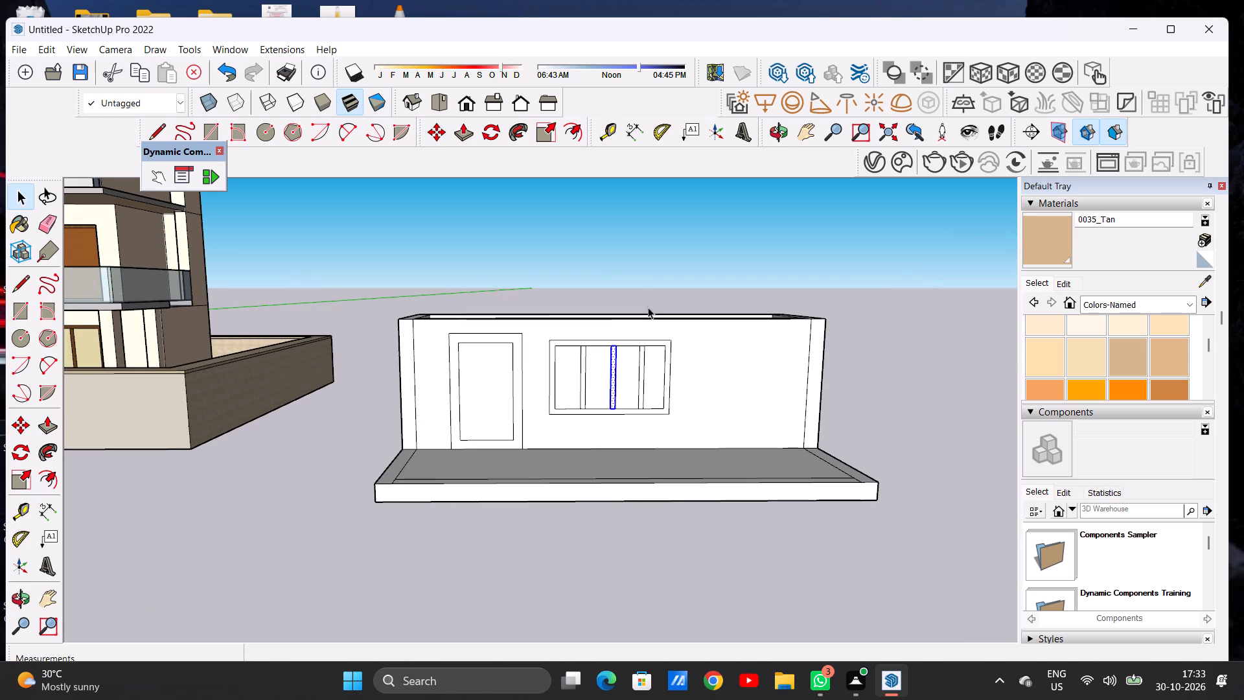
# Examine the second structure's front wall, open top and front slab from several angles beside the finished house.
pyautogui.moveTo(698, 375); pyautogui.dragTo(691, 382, button='middle')
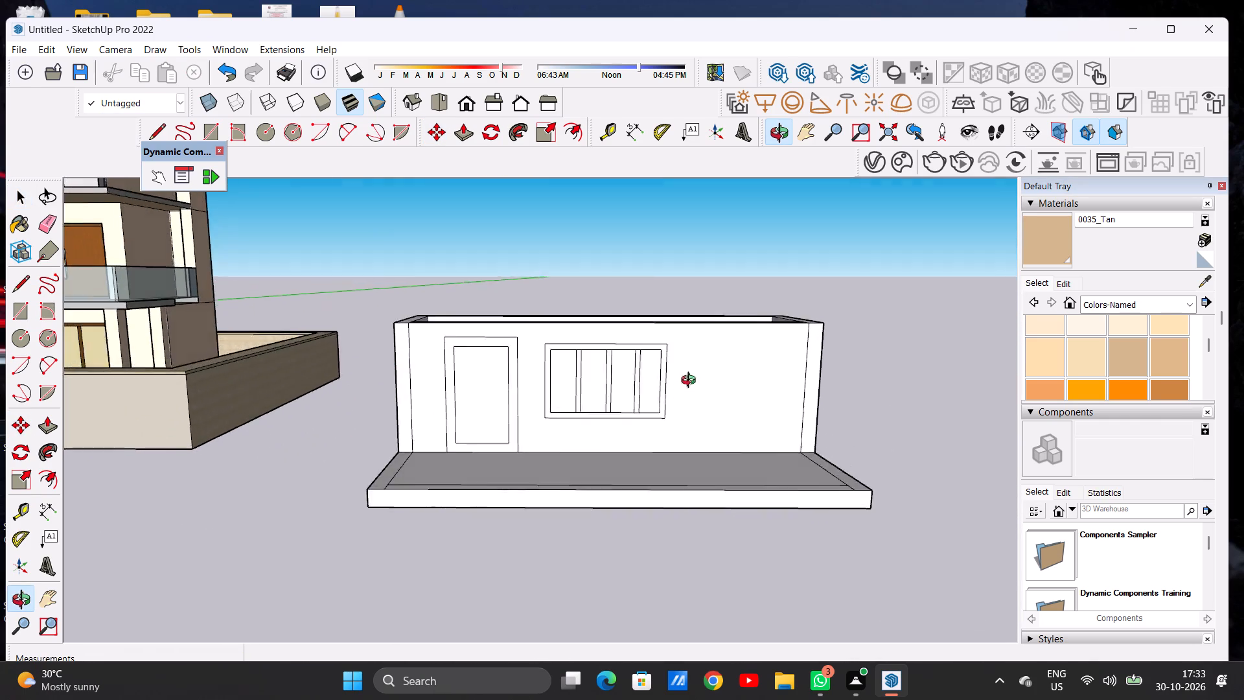
pyautogui.moveTo(691, 382); pyautogui.dragTo(641, 405, button='middle')
pyautogui.scroll(-5, 647, 406)
pyautogui.moveTo(605, 421); pyautogui.dragTo(668, 426, button='middle')
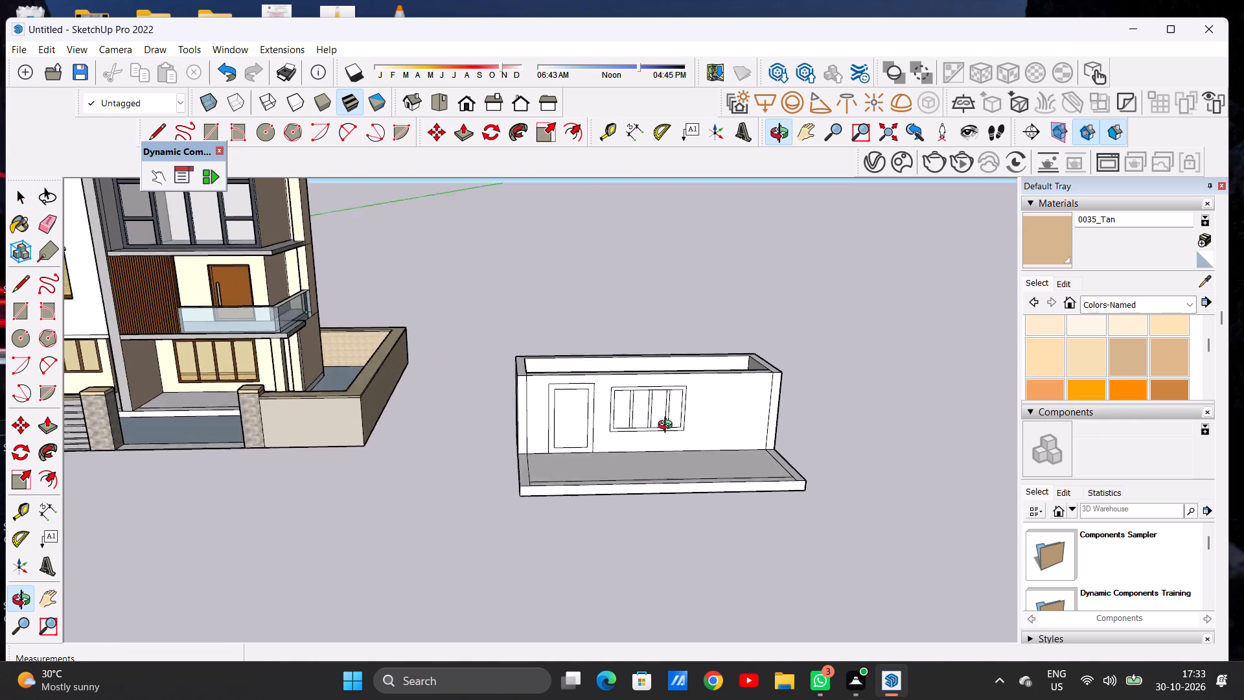
pyautogui.moveTo(668, 426); pyautogui.dragTo(645, 391, button='middle')
pyautogui.scroll(1, 645, 391)
pyautogui.scroll(-6, 559, 380)
pyautogui.scroll(7, 547, 399)
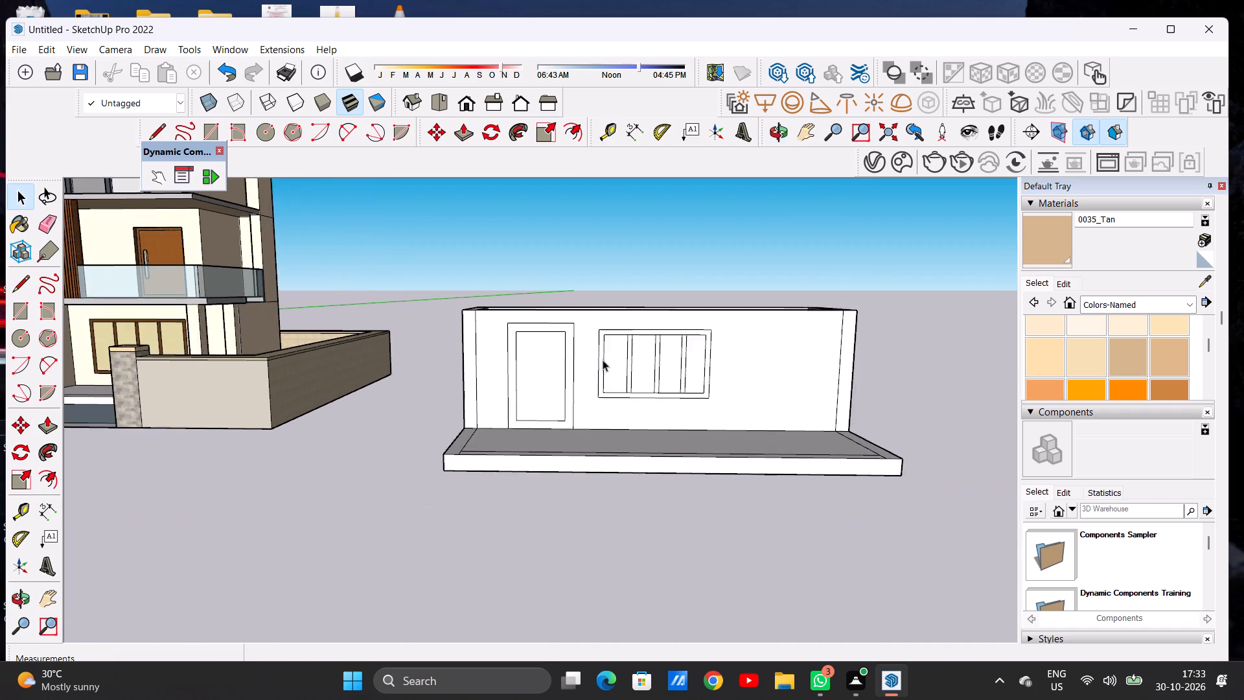
pyautogui.scroll(5, 603, 360)
pyautogui.moveTo(700, 383); pyautogui.dragTo(665, 442, button='middle')
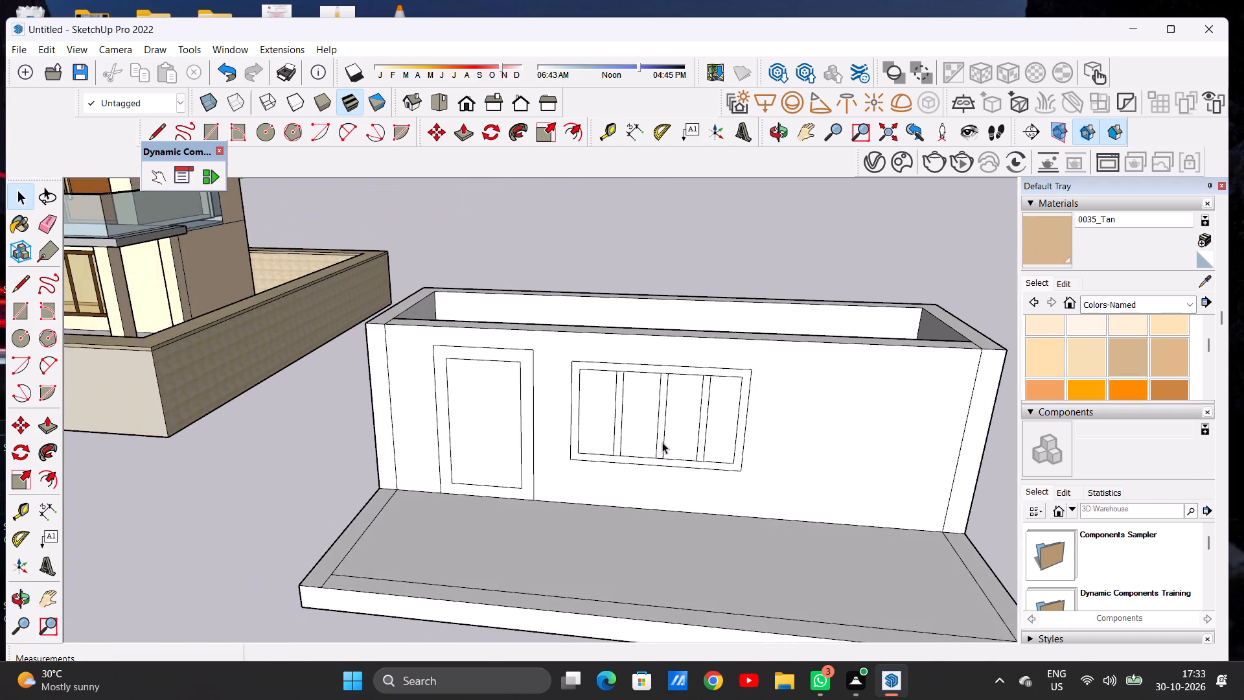
pyautogui.scroll(-7, 487, 425)
pyautogui.moveTo(479, 451); pyautogui.dragTo(520, 504, button='middle')
pyautogui.scroll(-6, 476, 426)
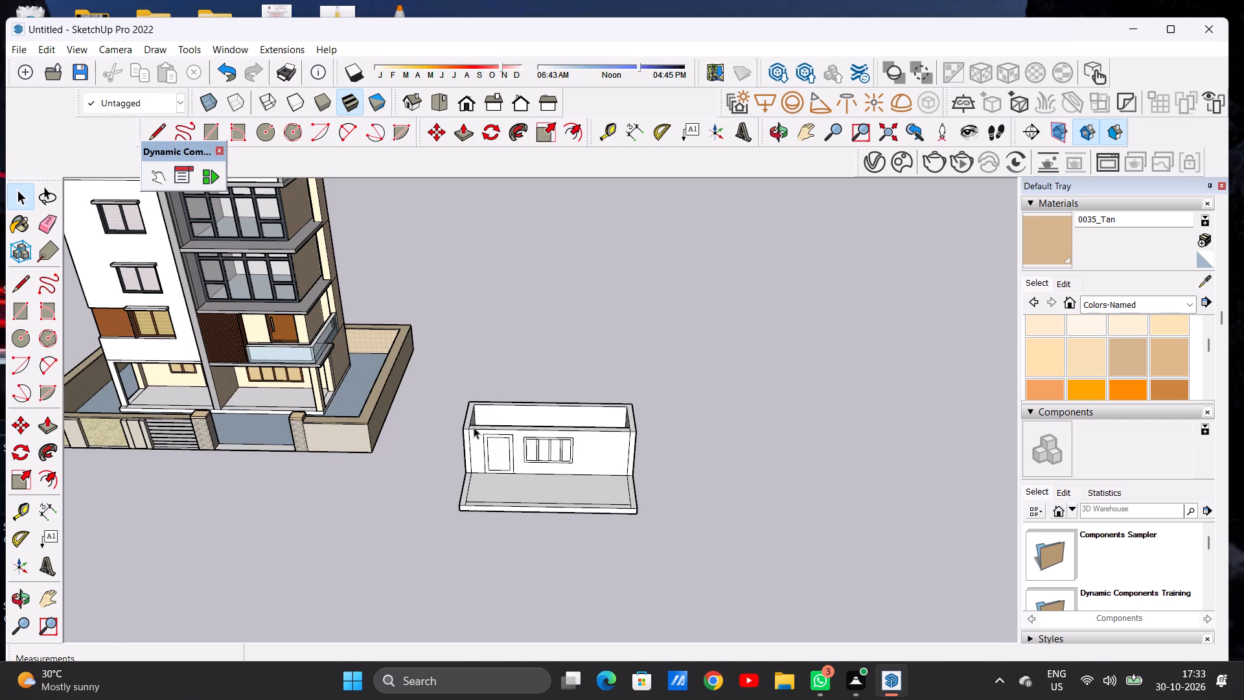
pyautogui.scroll(-5, 432, 426)
pyautogui.scroll(1, 468, 434)
pyautogui.scroll(-1, 490, 444)
pyautogui.scroll(7, 535, 463)
pyautogui.scroll(-1, 459, 440)
pyautogui.scroll(7, 459, 436)
pyautogui.moveTo(489, 436); pyautogui.dragTo(483, 487, button='middle')
pyautogui.scroll(-6, 444, 380)
pyautogui.scroll(7, 527, 463)
# Push/Pull the front slab's narrow side strip at the end away from the door up about 13' 7".
pyautogui.press('p')
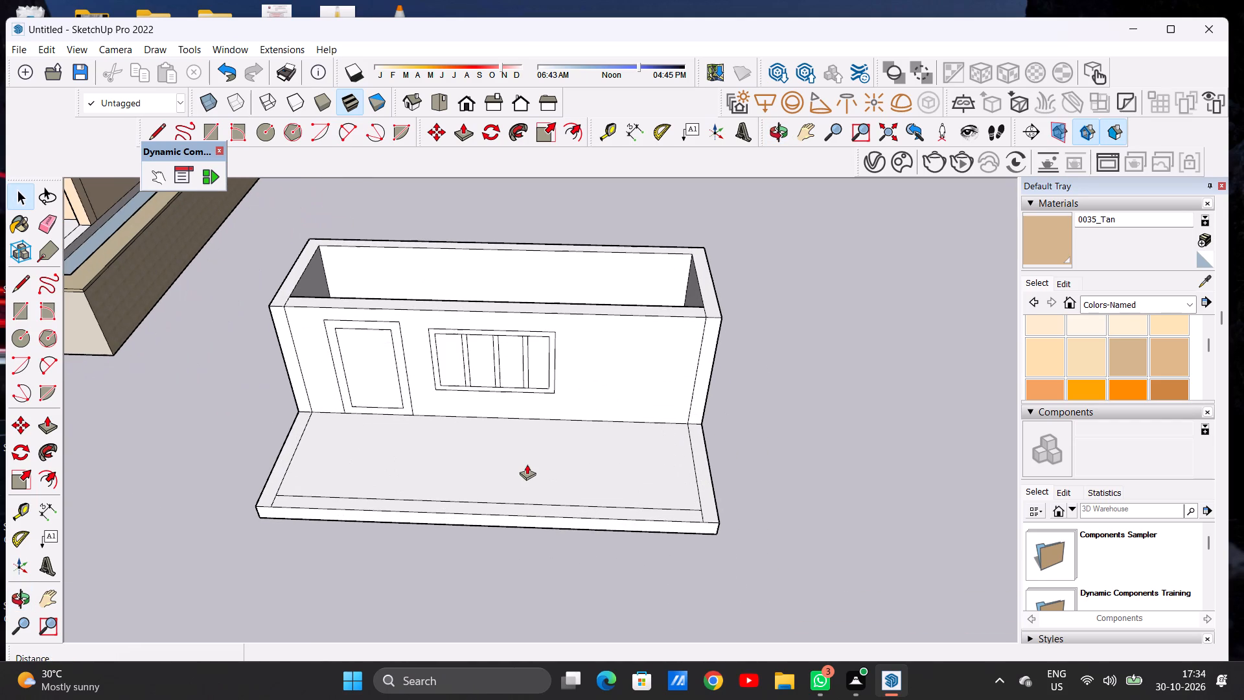
pyautogui.scroll(7, 732, 502)
pyautogui.click(673, 519)
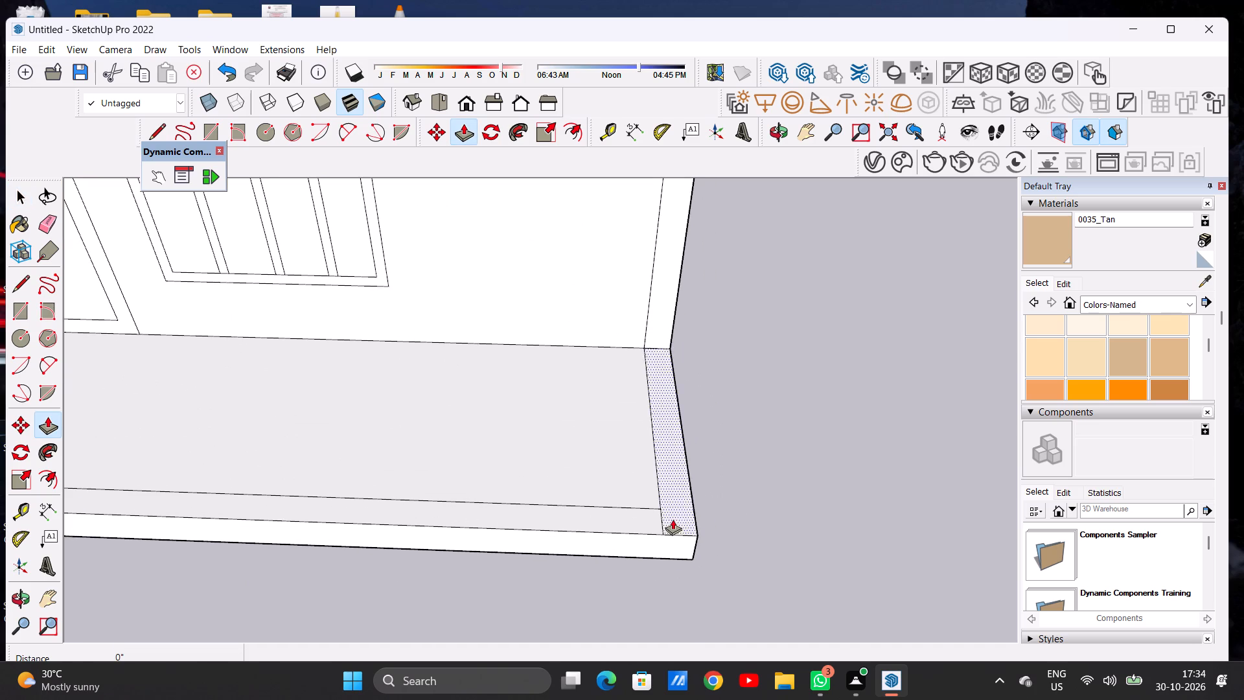
pyautogui.scroll(-12, 689, 440)
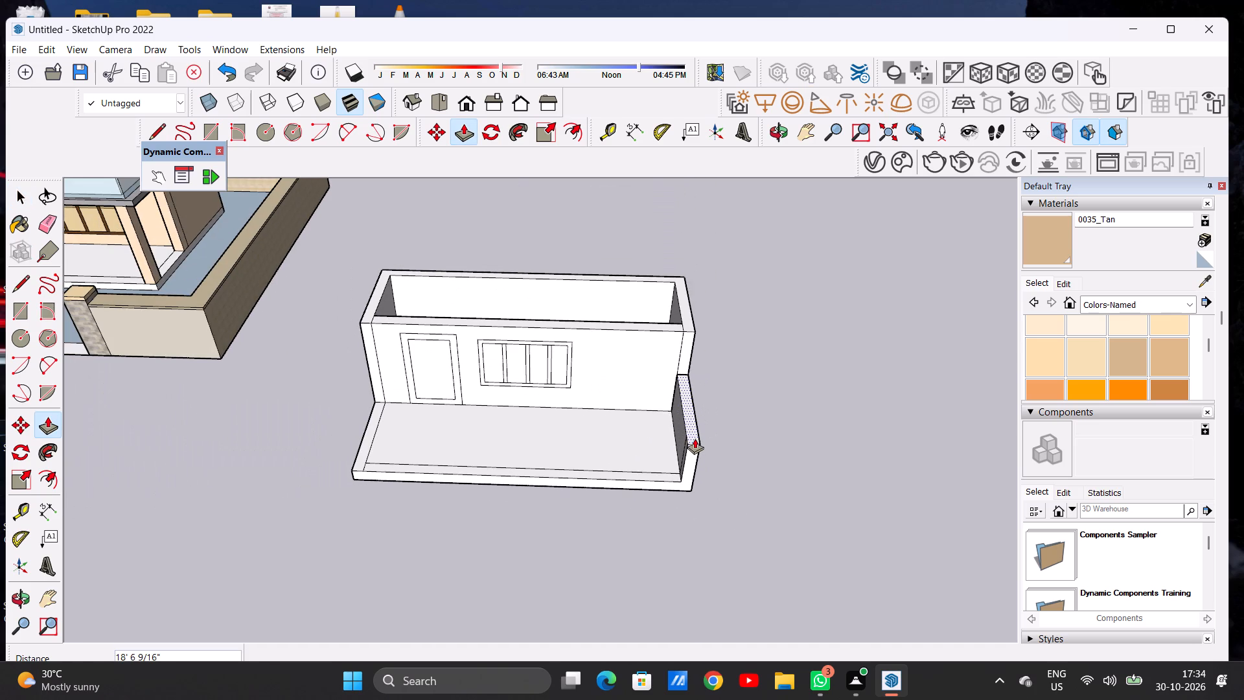
pyautogui.click(694, 450)
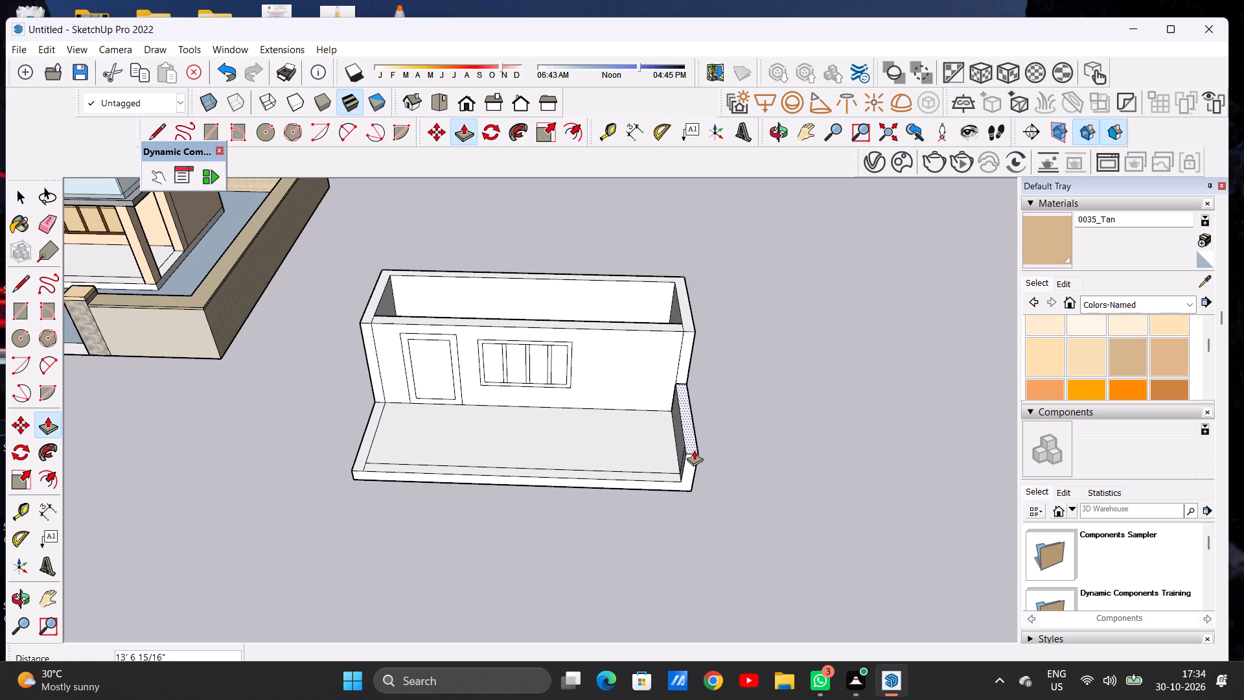
# Push/Pull the front slab's narrow side strip at the door end up about 13' 7", level with the opposite low wall.
pyautogui.moveTo(293, 509); pyautogui.dragTo(384, 498, button='middle')
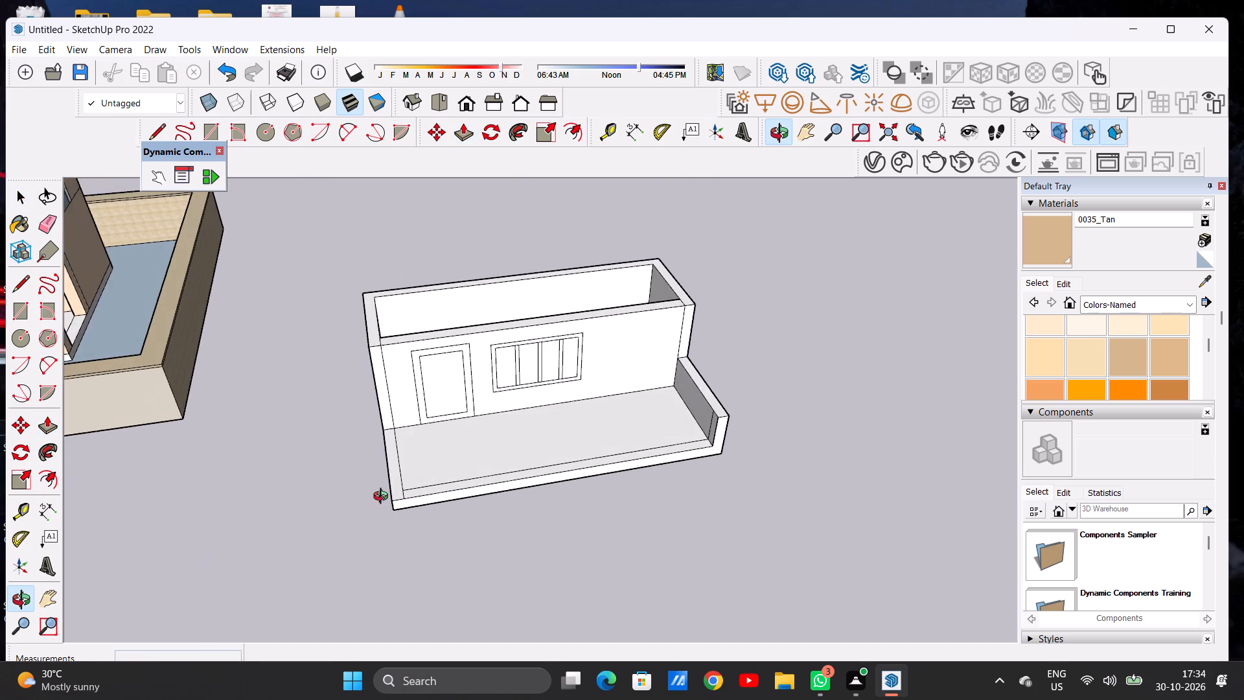
pyautogui.moveTo(384, 498); pyautogui.dragTo(384, 491, button='middle')
pyautogui.scroll(12, 417, 487)
pyautogui.click(365, 491)
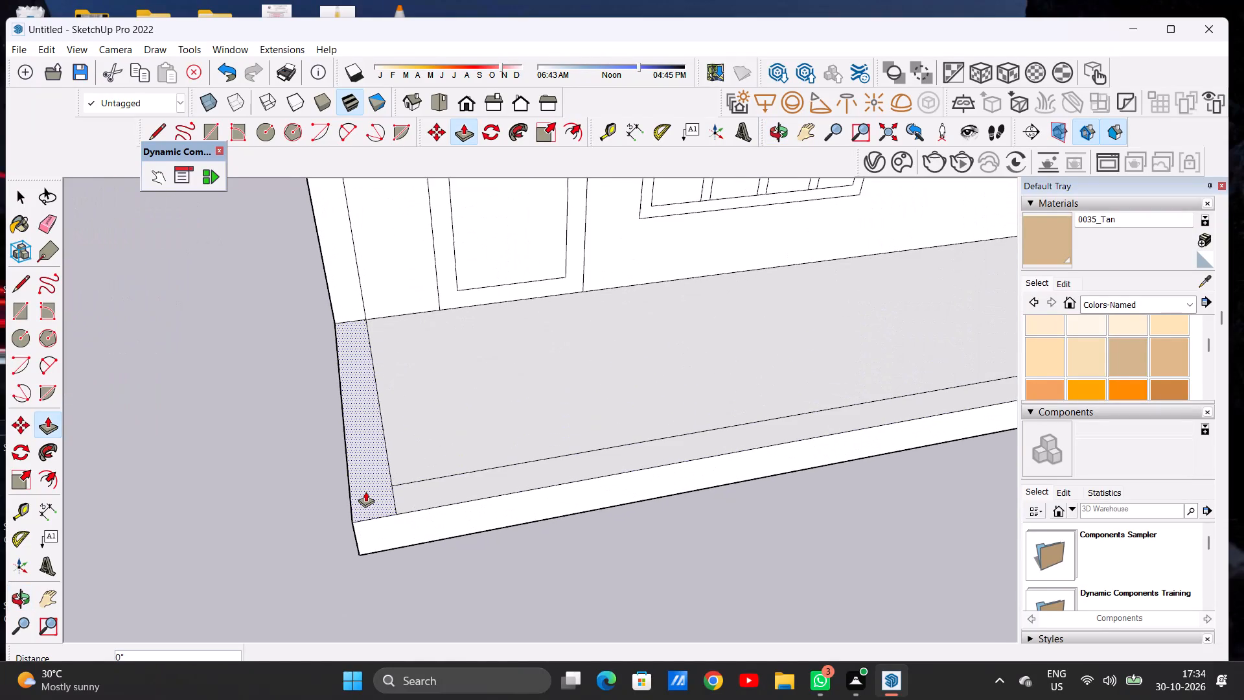
pyautogui.scroll(-13, 363, 461)
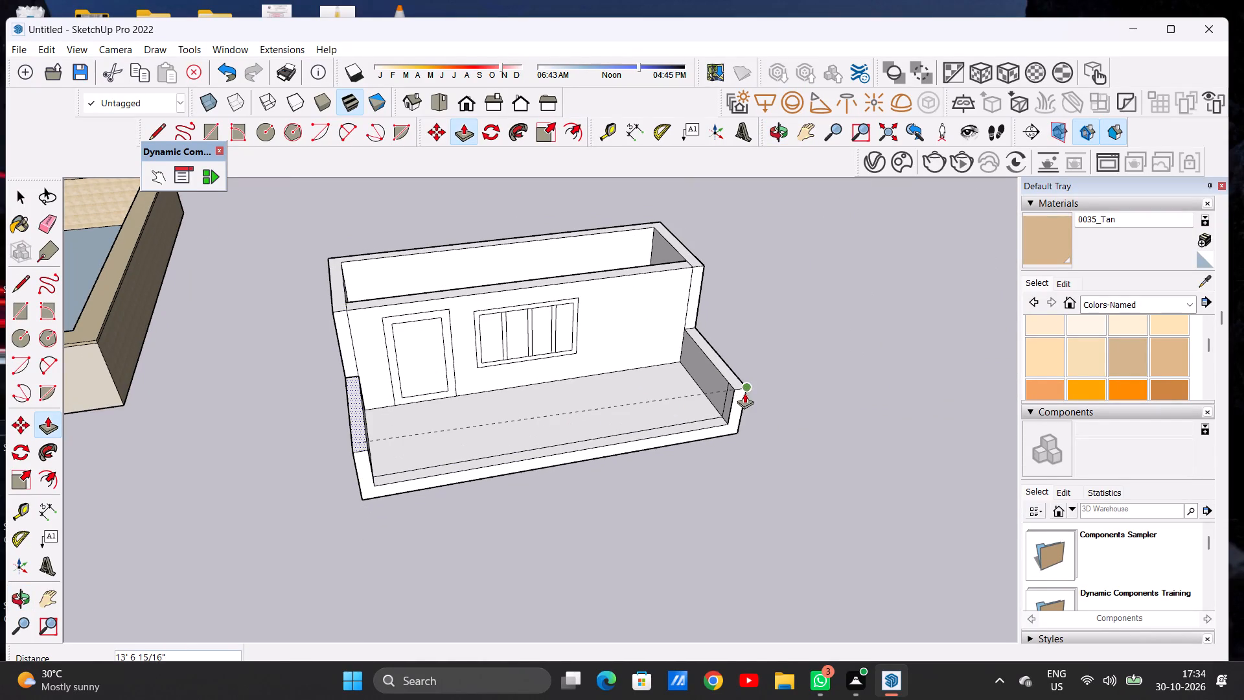
pyautogui.click(740, 388)
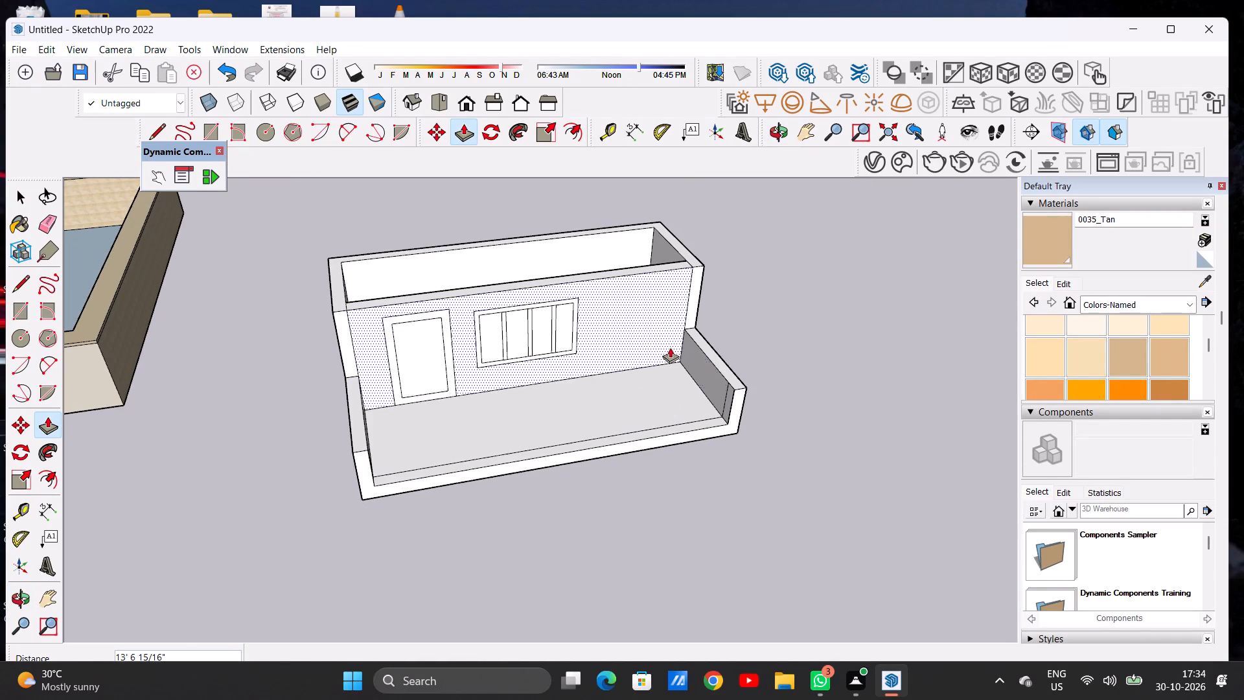
pyautogui.scroll(-7, 571, 367)
pyautogui.moveTo(551, 430); pyautogui.dragTo(466, 447, button='middle')
pyautogui.press('space')
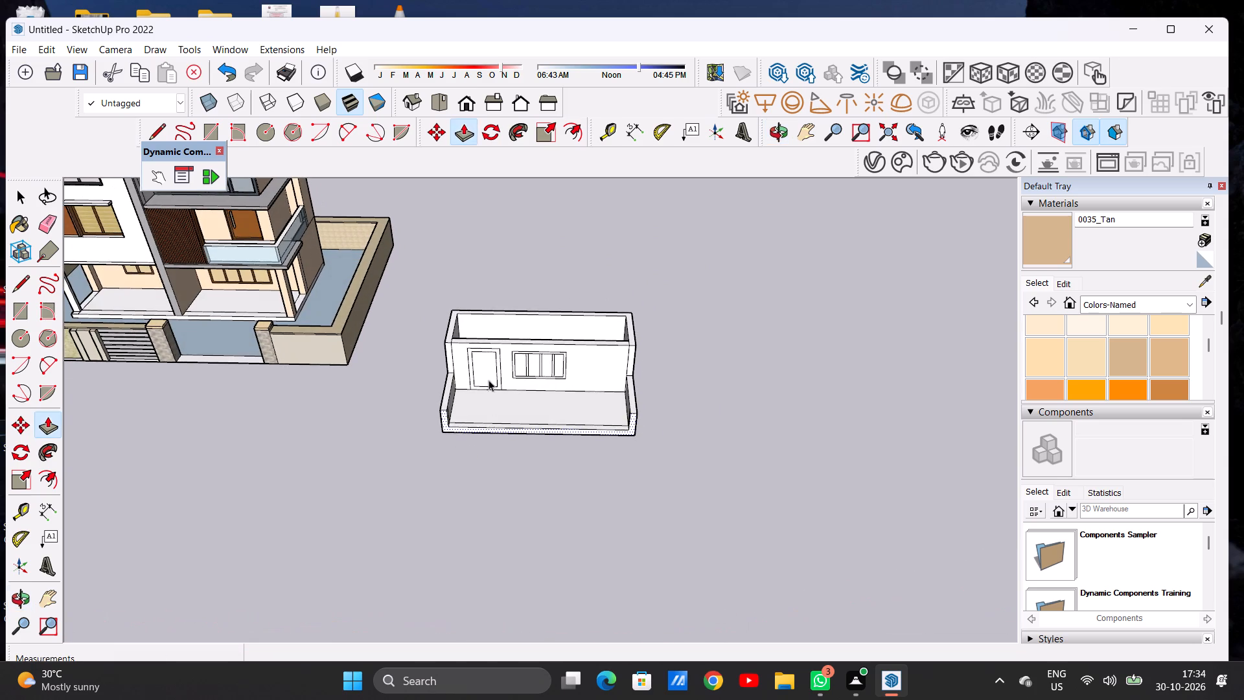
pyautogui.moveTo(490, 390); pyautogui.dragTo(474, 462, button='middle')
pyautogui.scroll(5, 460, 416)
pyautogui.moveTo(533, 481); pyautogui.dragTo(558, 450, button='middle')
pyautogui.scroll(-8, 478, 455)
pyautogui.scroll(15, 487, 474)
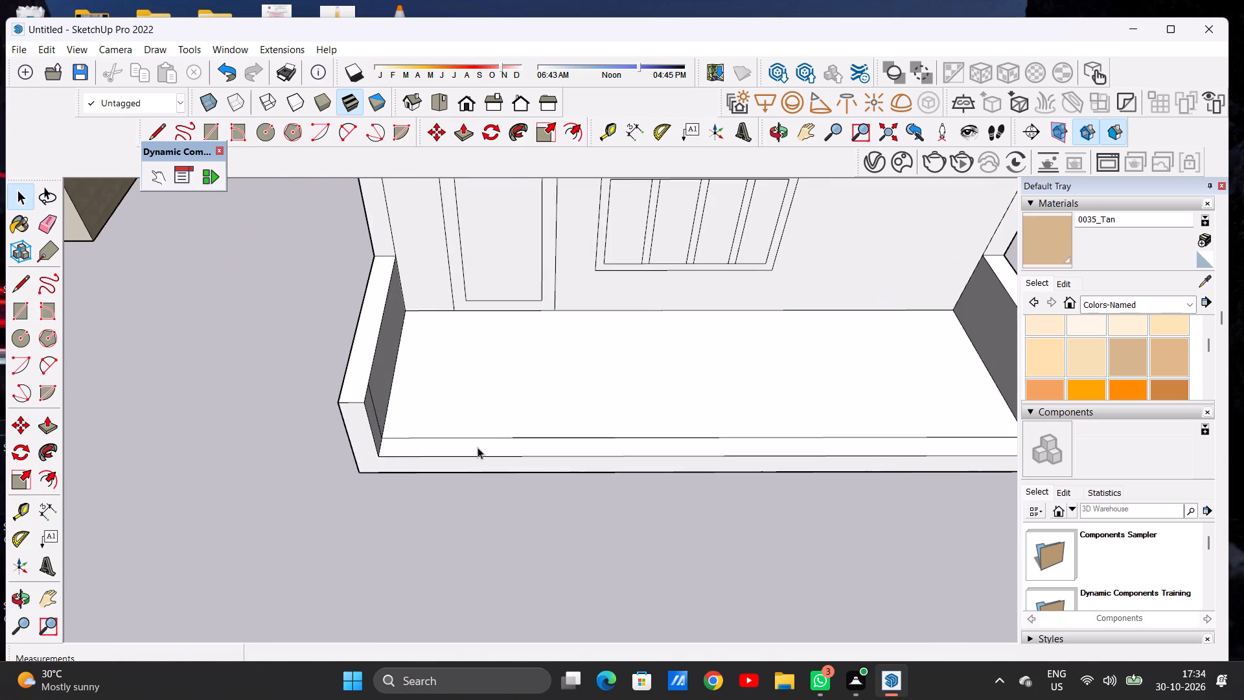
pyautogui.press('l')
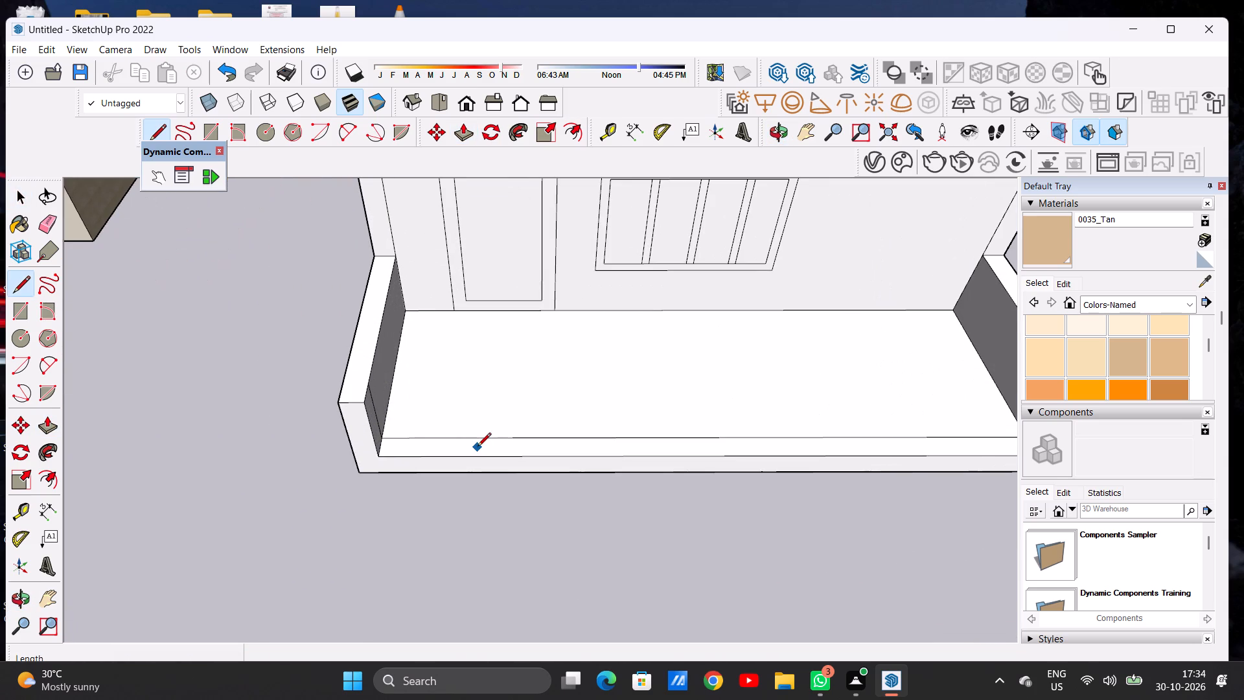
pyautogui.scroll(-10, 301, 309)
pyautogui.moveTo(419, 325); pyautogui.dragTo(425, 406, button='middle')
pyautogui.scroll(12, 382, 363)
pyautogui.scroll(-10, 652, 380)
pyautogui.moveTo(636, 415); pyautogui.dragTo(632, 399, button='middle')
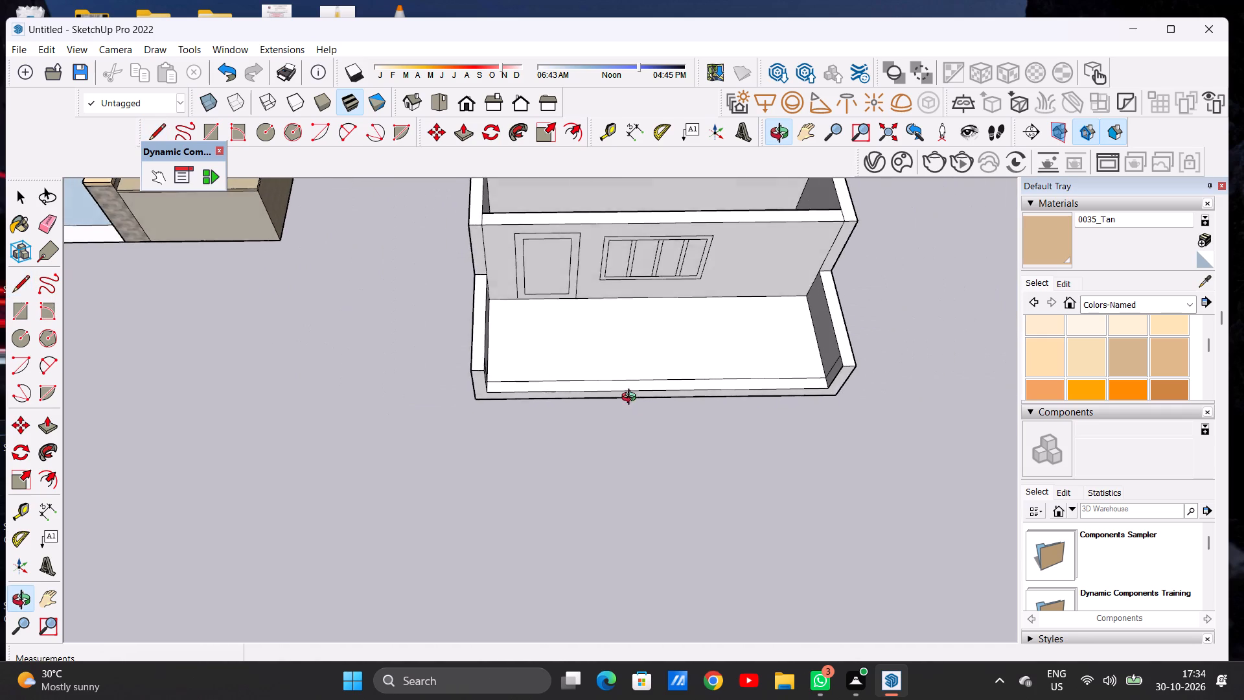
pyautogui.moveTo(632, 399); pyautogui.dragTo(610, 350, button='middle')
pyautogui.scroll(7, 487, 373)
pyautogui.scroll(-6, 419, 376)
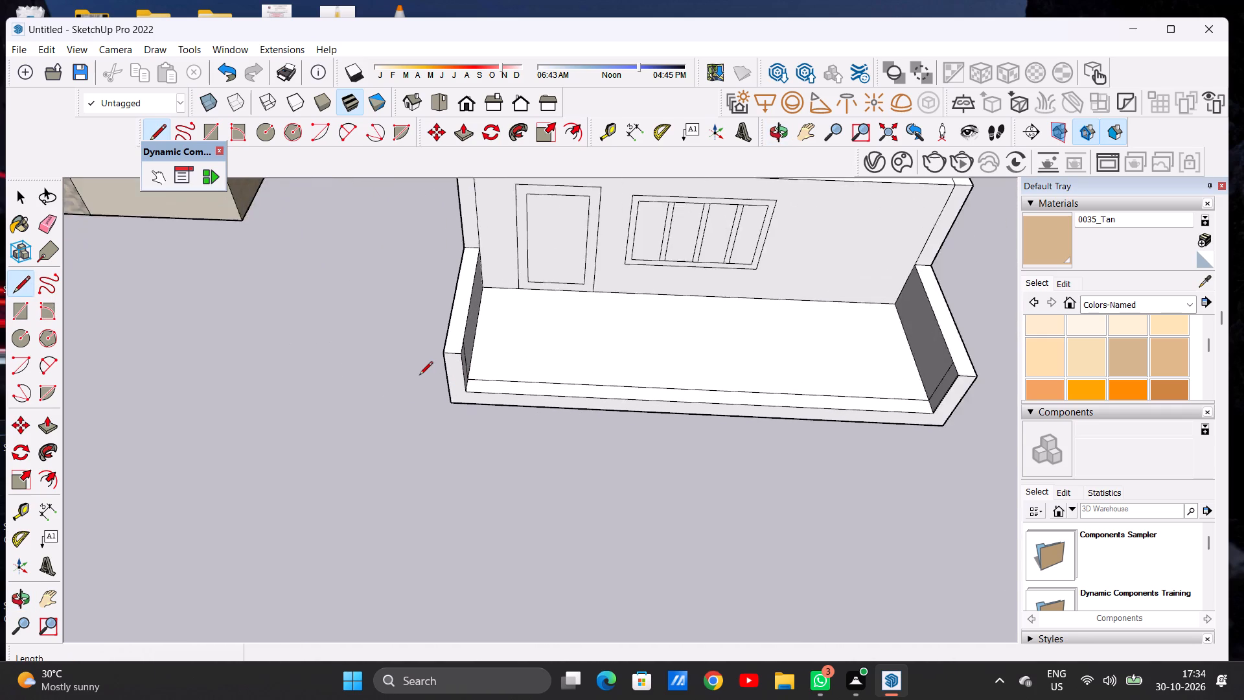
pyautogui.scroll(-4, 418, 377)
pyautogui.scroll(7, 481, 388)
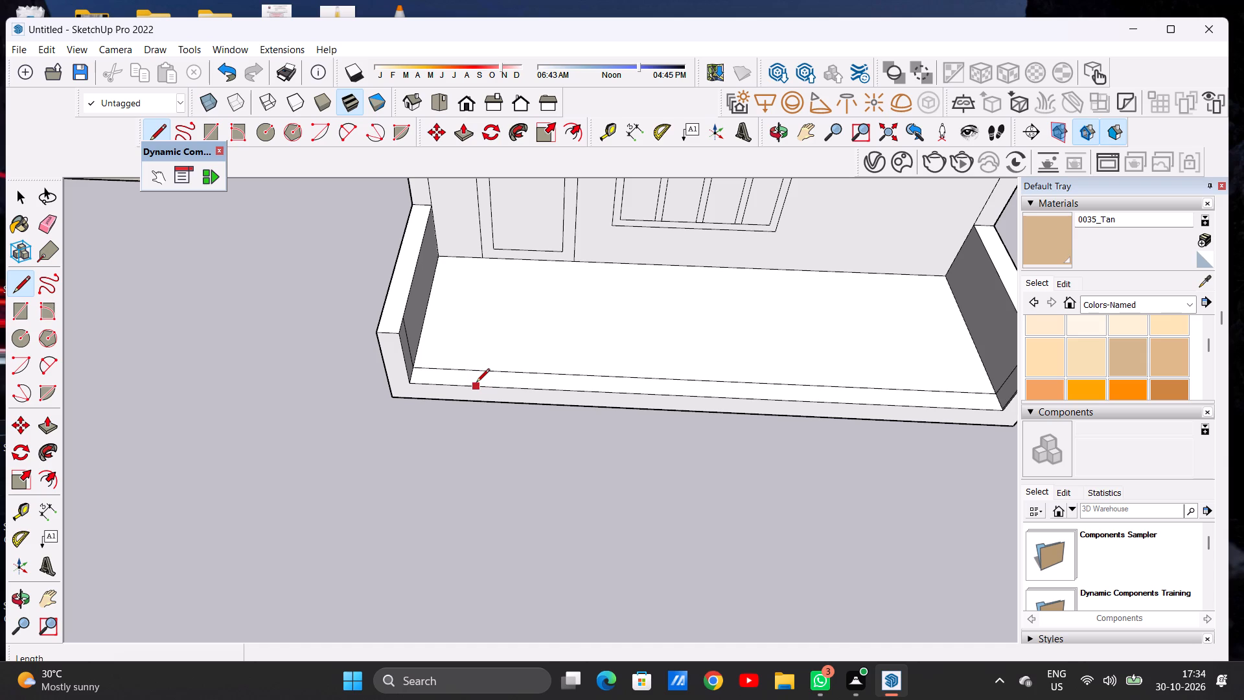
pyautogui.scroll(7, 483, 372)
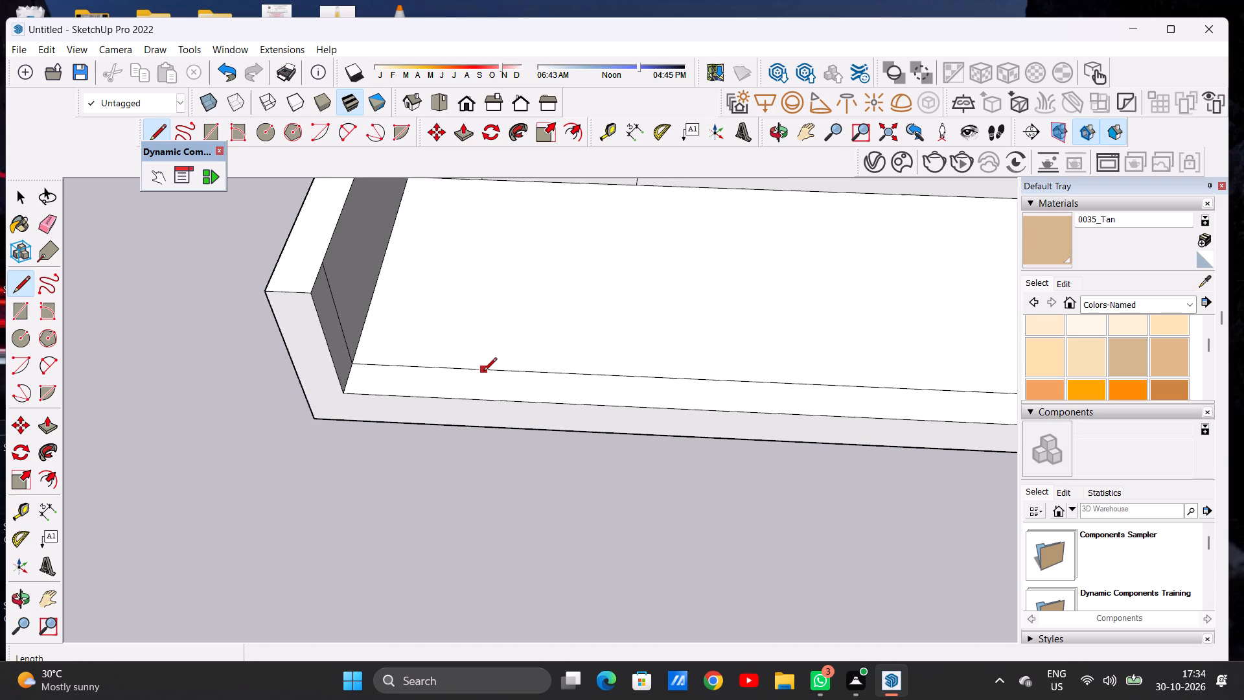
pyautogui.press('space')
# Push/Pull the front end strip of the door-side low wall's inner face about 14' 4" along the slab's front edge.
pyautogui.write('P')
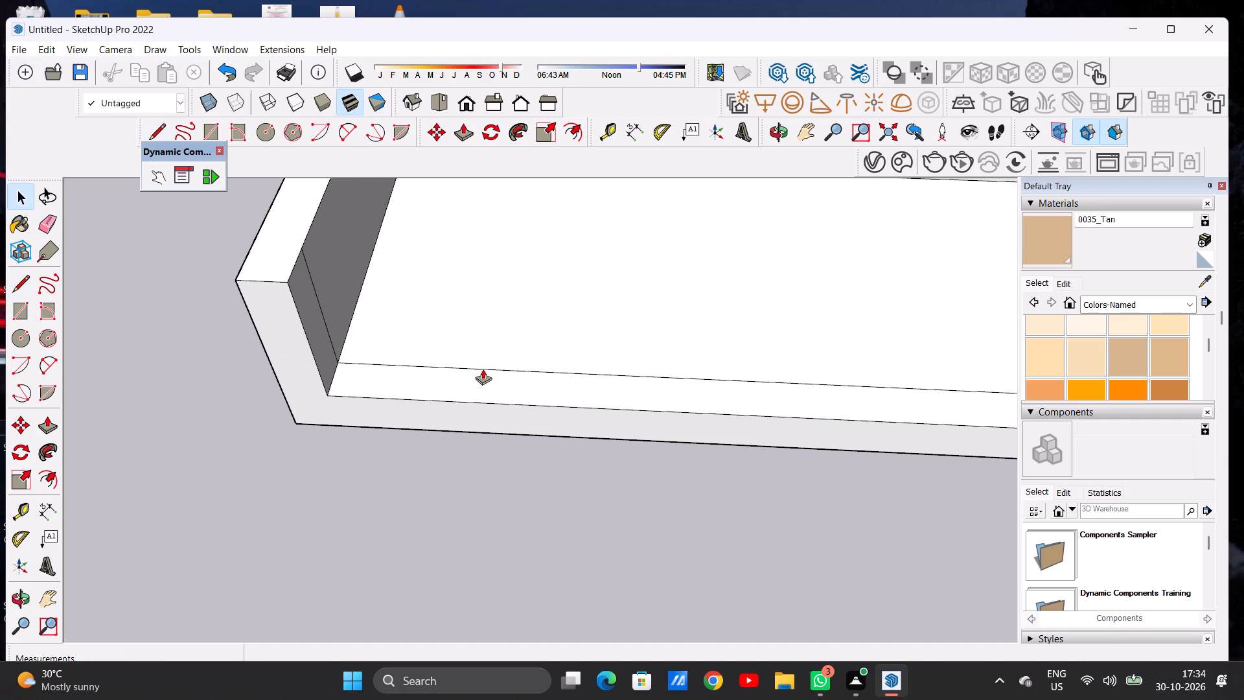
pyautogui.scroll(-5, 402, 419)
pyautogui.moveTo(408, 428); pyautogui.dragTo(363, 344, button='middle')
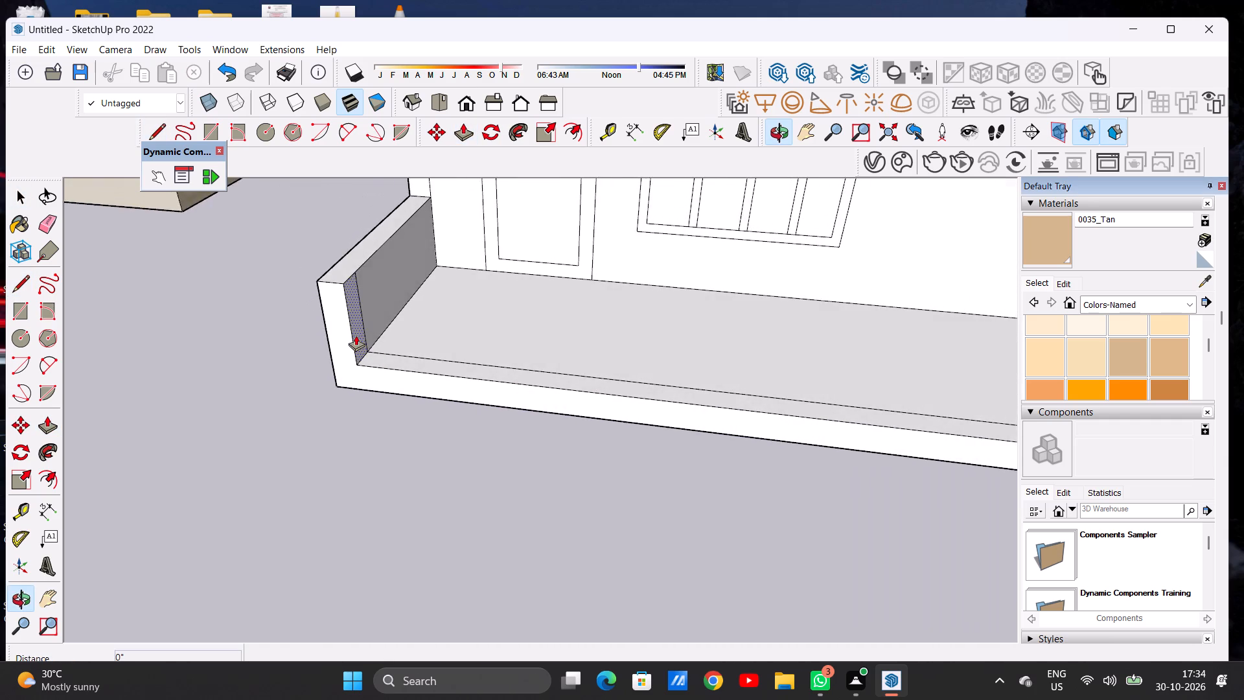
pyautogui.scroll(12, 356, 335)
pyautogui.click(356, 335)
pyautogui.scroll(-18, 413, 366)
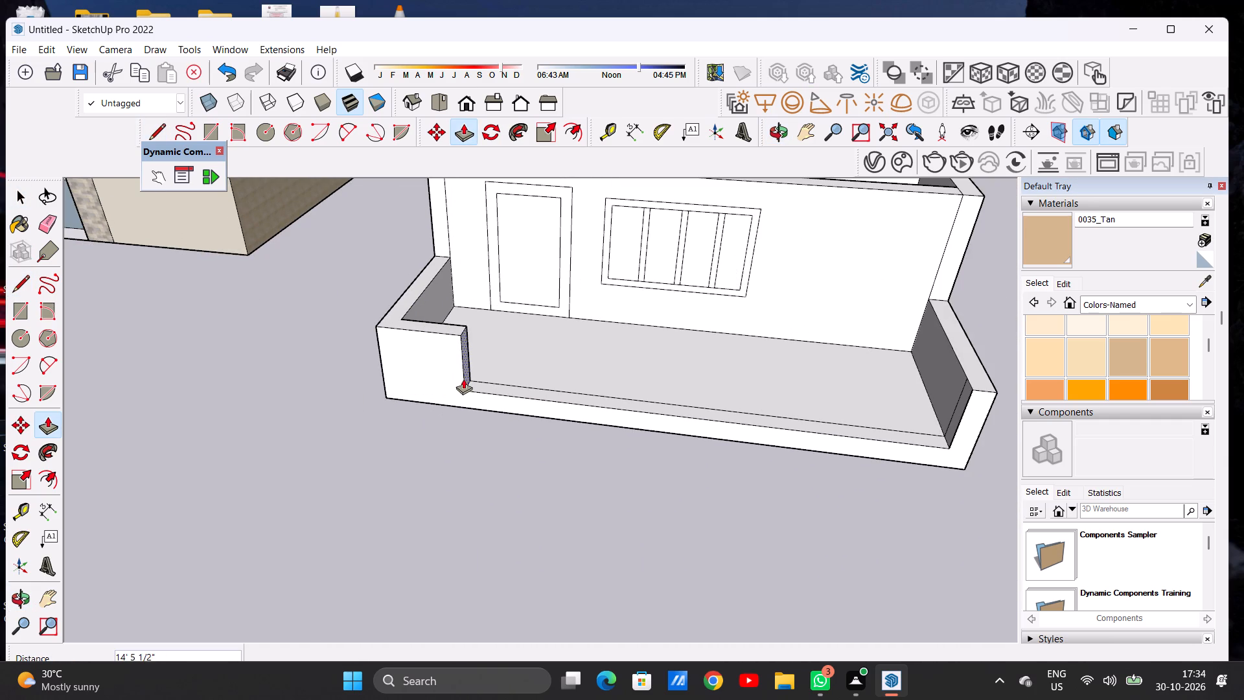
pyautogui.click(463, 379)
pyautogui.scroll(-6, 438, 421)
pyautogui.moveTo(474, 445); pyautogui.dragTo(632, 436, button='middle')
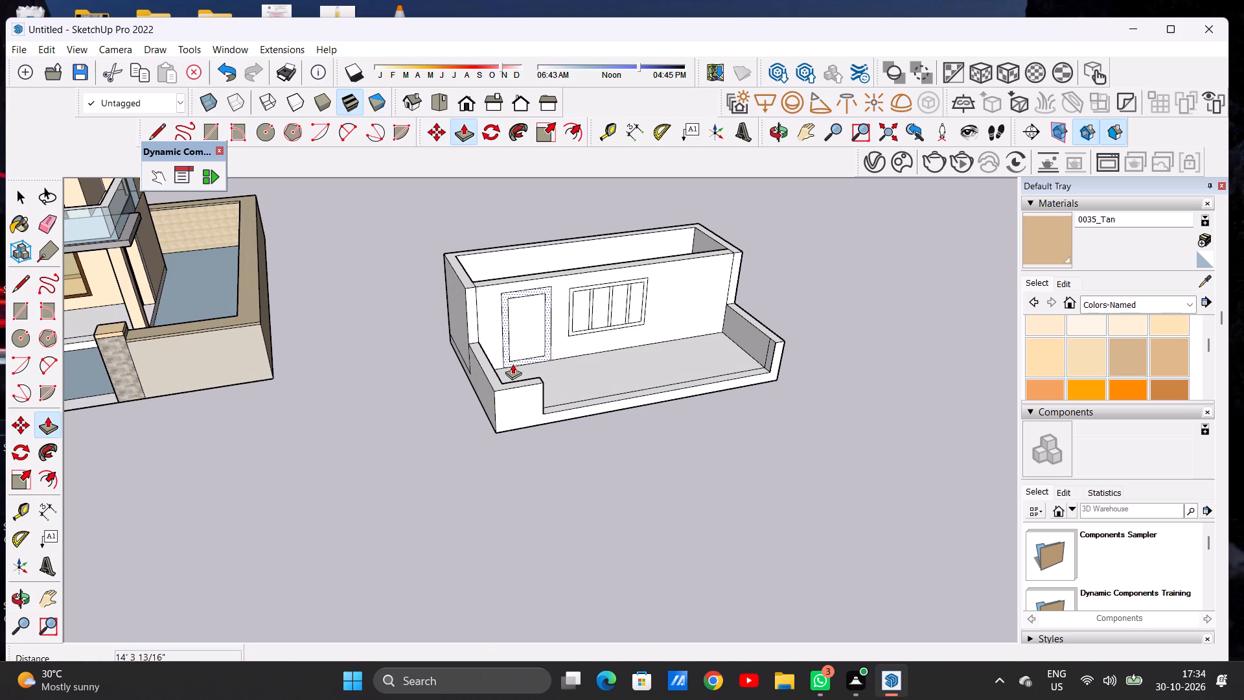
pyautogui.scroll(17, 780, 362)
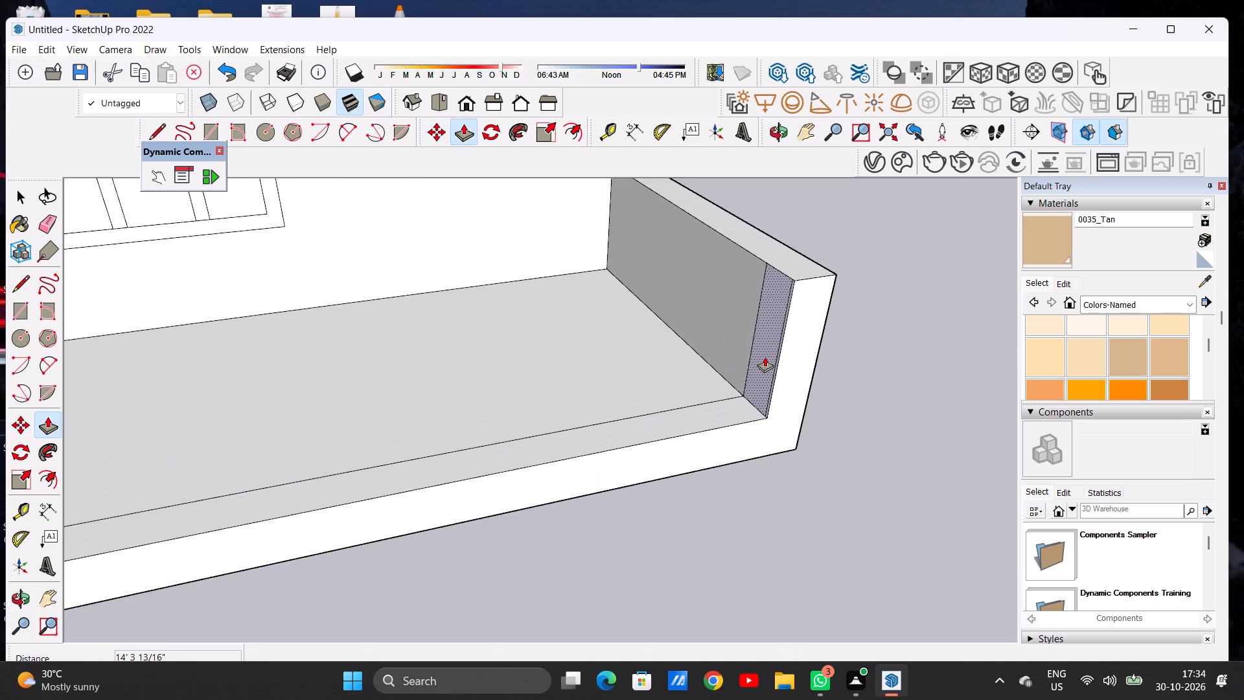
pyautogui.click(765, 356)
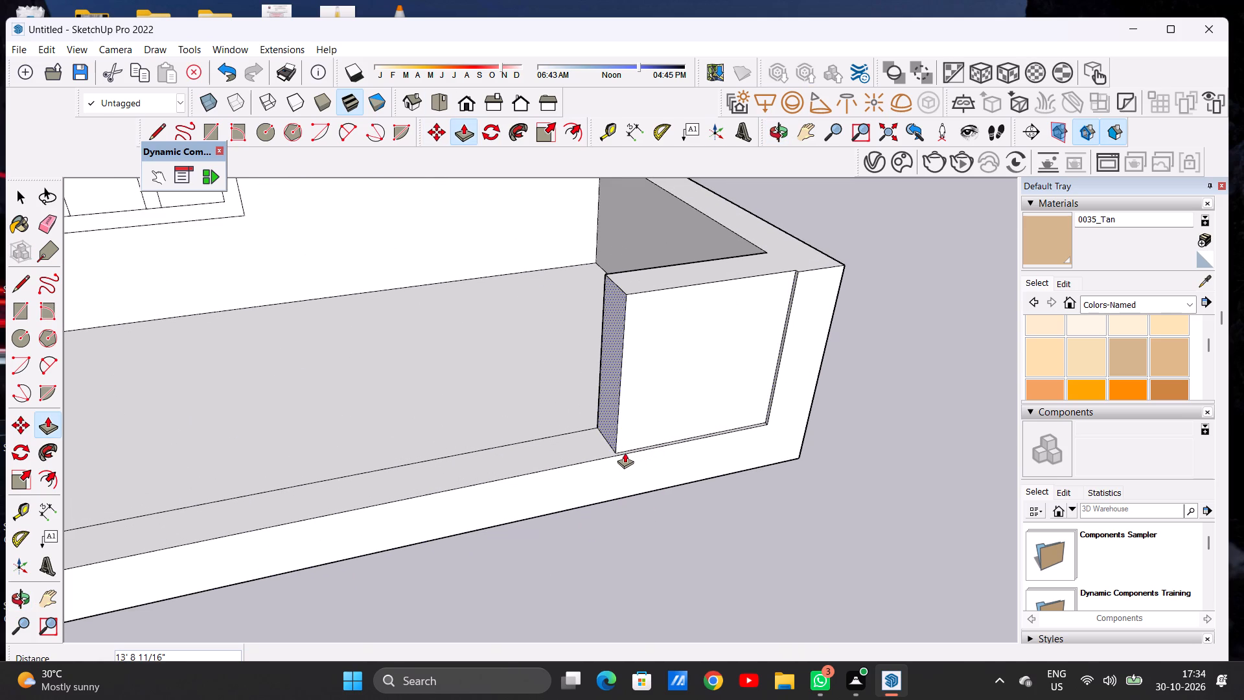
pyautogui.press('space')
# Erase the stray upright line near the front edge on the inner face of the low wall away from the door.
pyautogui.moveTo(697, 382); pyautogui.dragTo(749, 478, button='middle')
pyautogui.scroll(7, 772, 493)
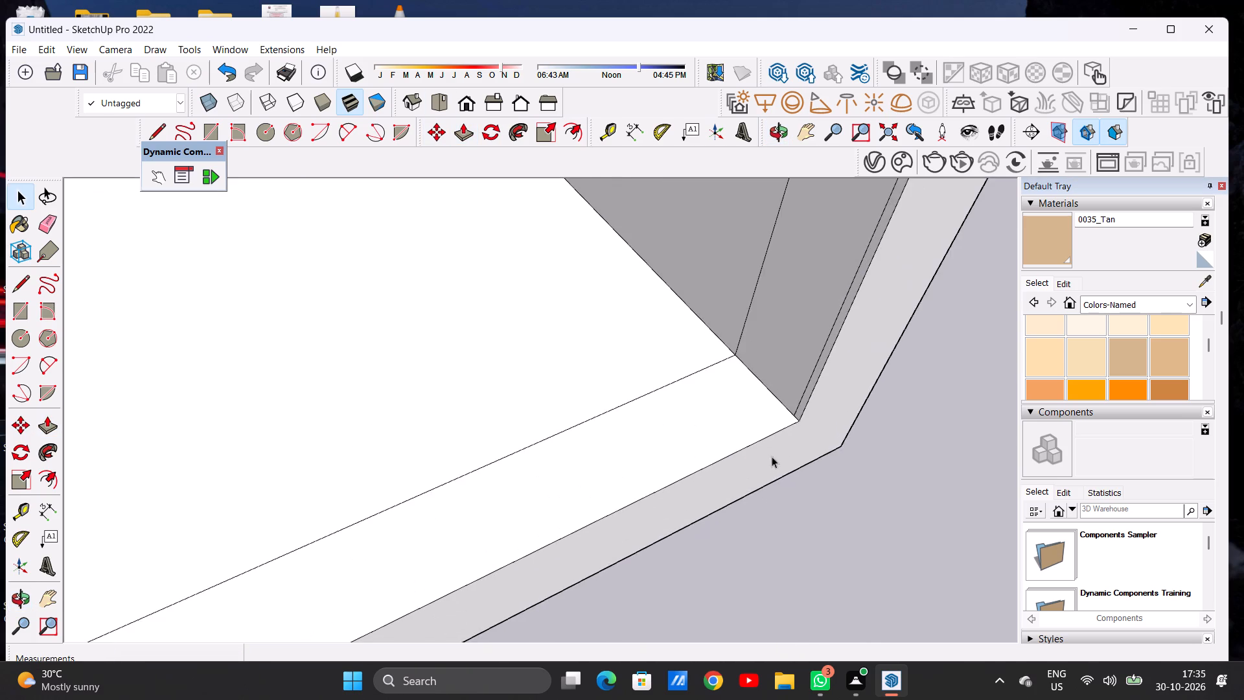
pyautogui.scroll(15, 772, 456)
pyautogui.press('e')
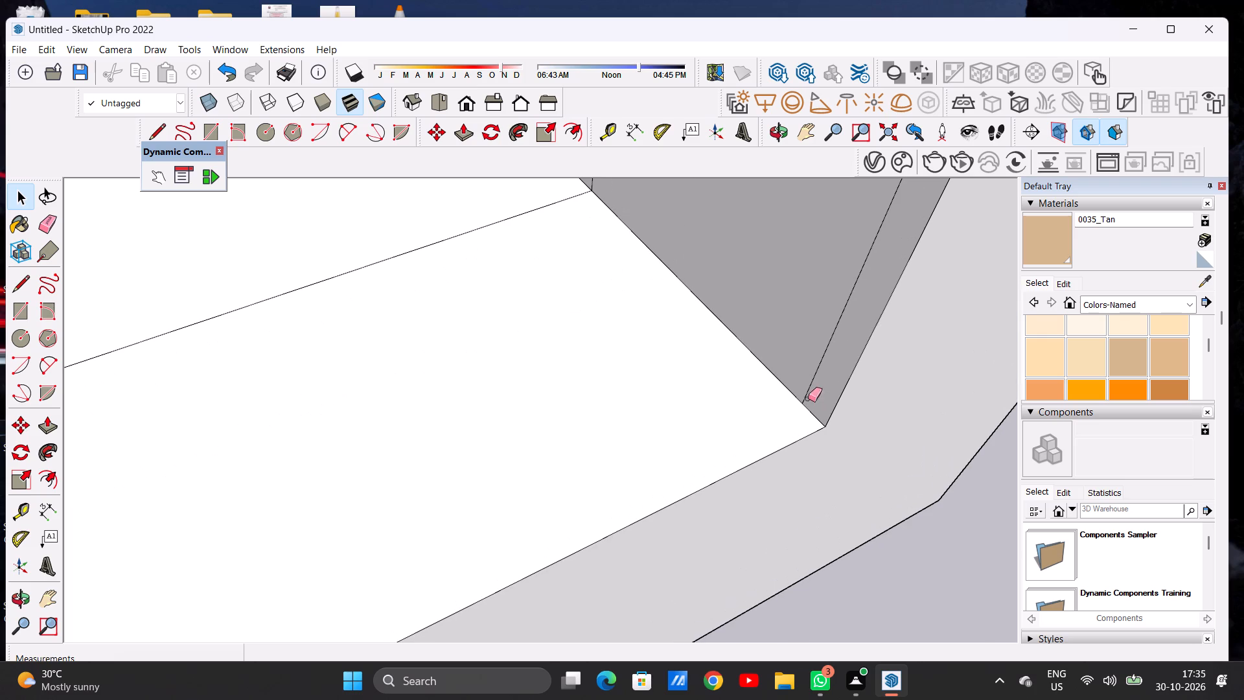
pyautogui.moveTo(849, 330); pyautogui.dragTo(824, 327)
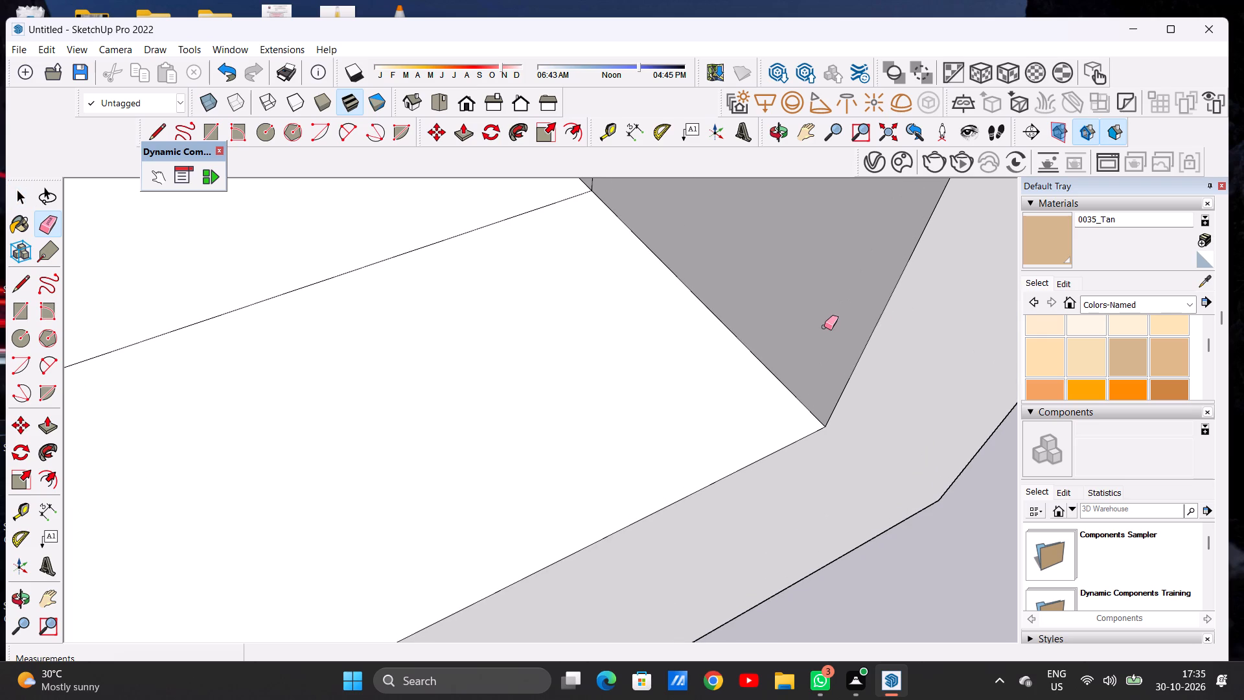
pyautogui.press('space')
# Push/Pull the front end strip of the far low wall's inner face about 17' 11" along the slab's front edge toward the door end.
pyautogui.scroll(-20, 696, 404)
pyautogui.scroll(-9, 696, 404)
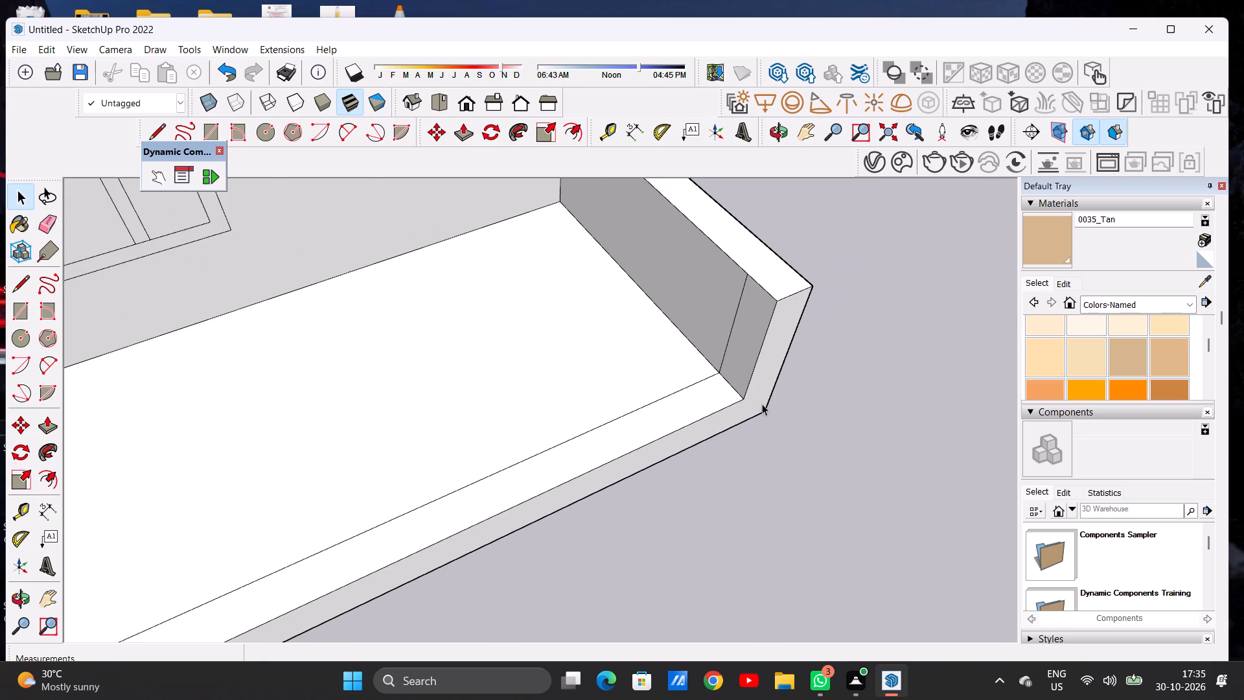
pyautogui.scroll(-13, 760, 386)
pyautogui.moveTo(781, 428); pyautogui.dragTo(765, 379, button='middle')
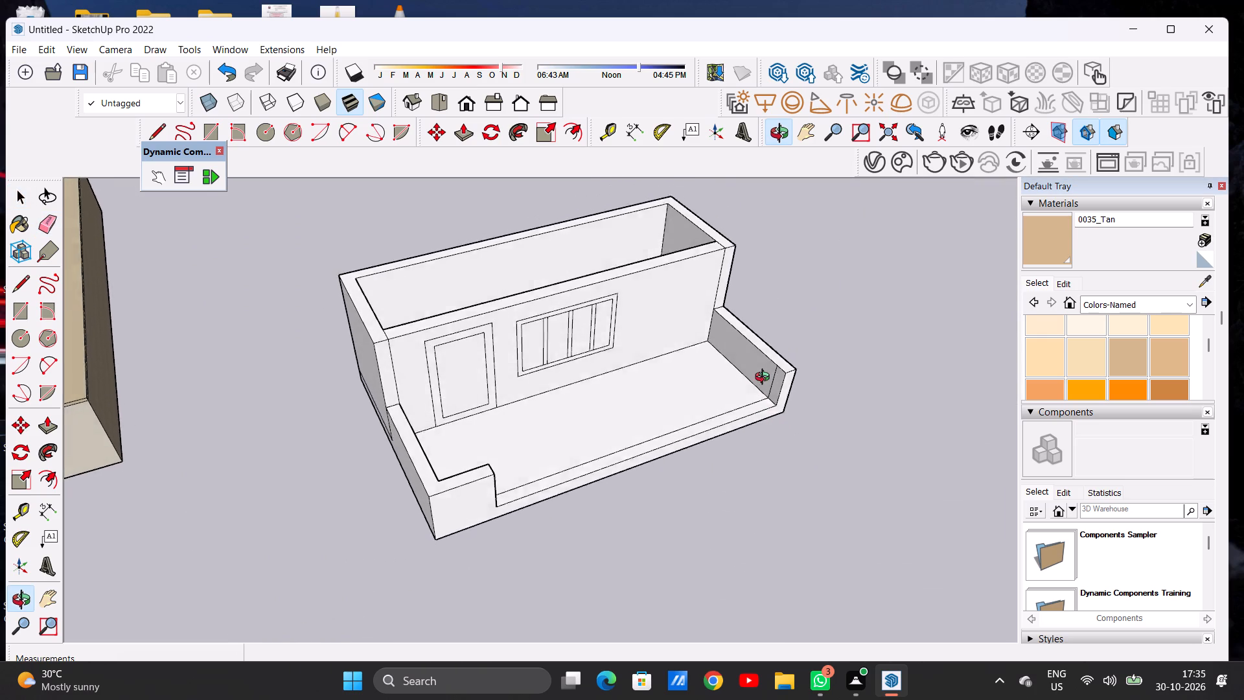
pyautogui.moveTo(765, 379); pyautogui.dragTo(765, 349, button='middle')
pyautogui.scroll(5, 798, 414)
pyautogui.scroll(-1, 787, 415)
pyautogui.scroll(2, 784, 416)
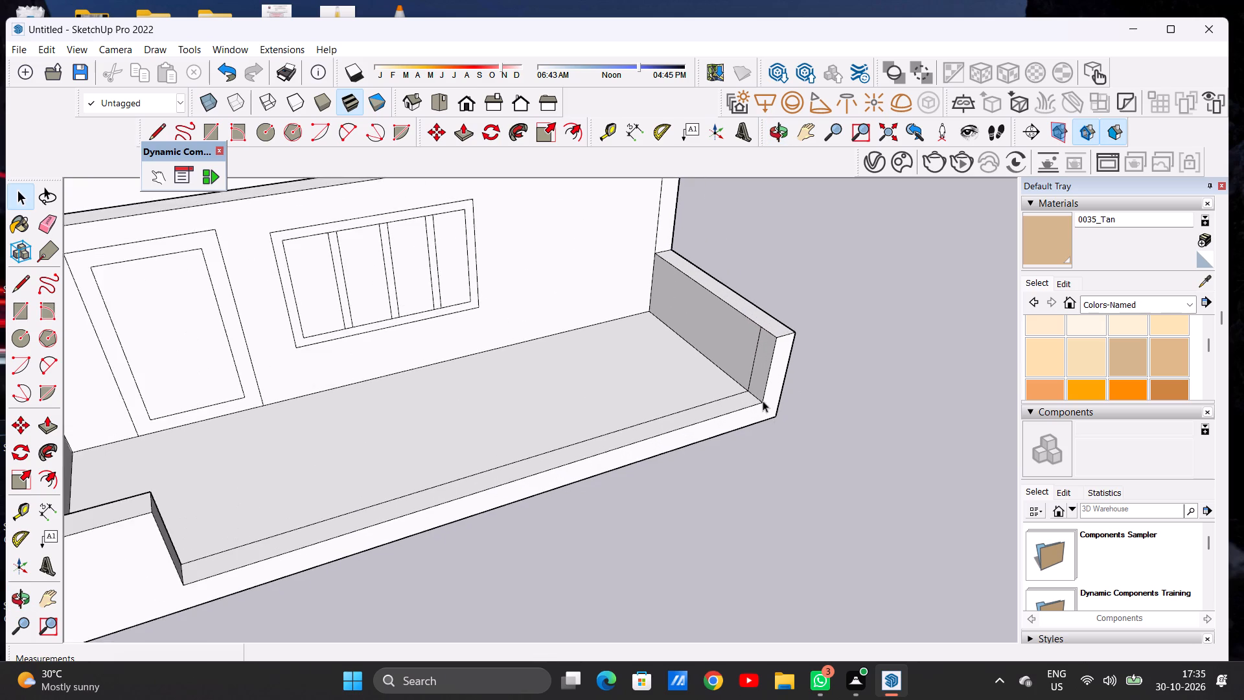
pyautogui.scroll(10, 754, 387)
pyautogui.press('p')
pyautogui.click(777, 371)
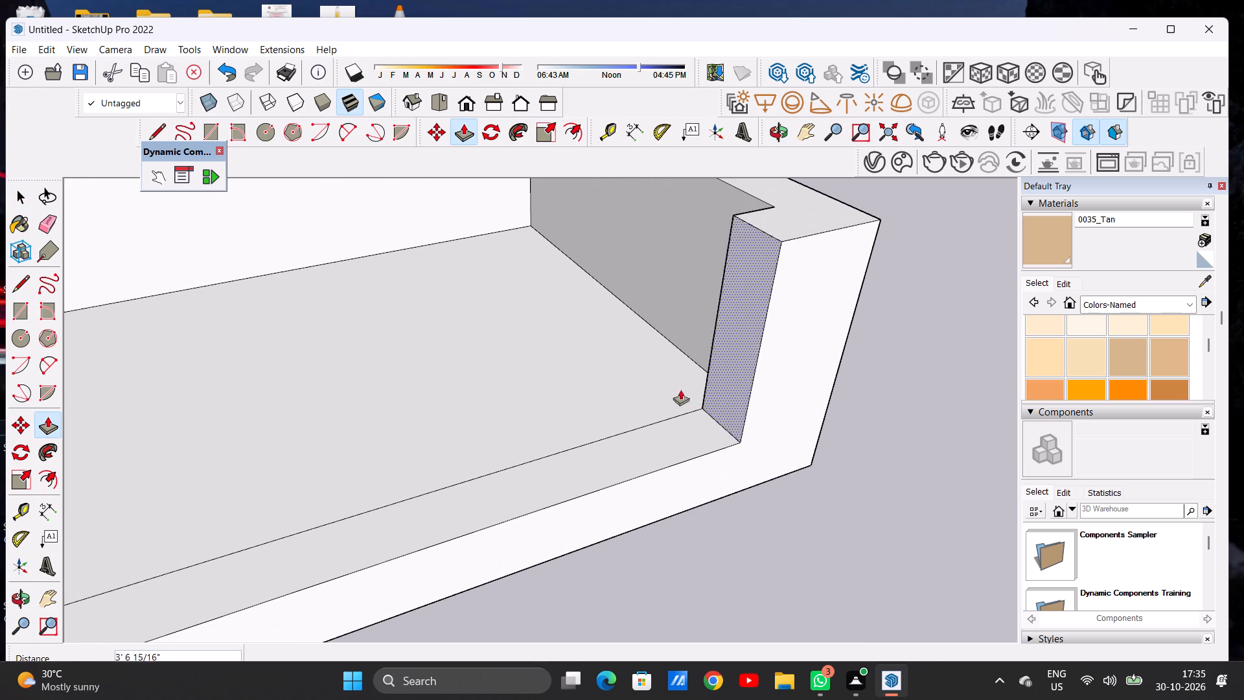
pyautogui.scroll(-14, 718, 395)
pyautogui.click(670, 412)
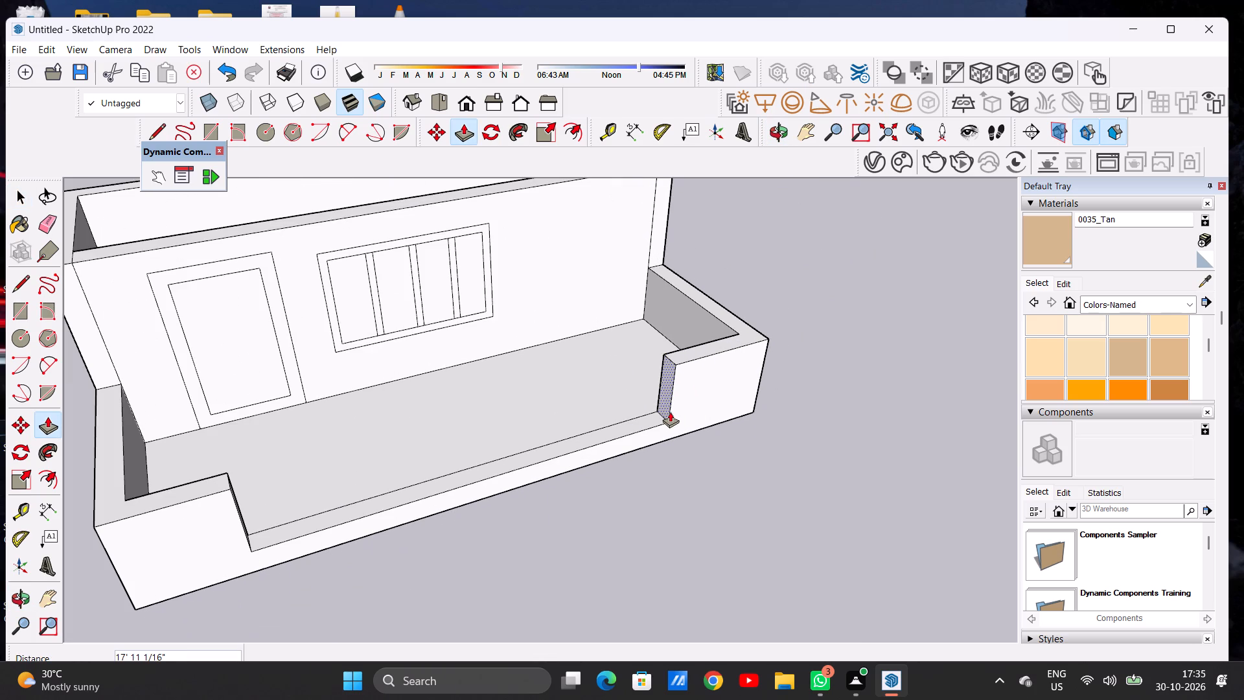
pyautogui.press('space')
# Examine the second structure and its low front walls from several angles and distances beside the finished house.
pyautogui.scroll(-8, 761, 402)
pyautogui.moveTo(772, 428); pyautogui.dragTo(638, 311, button='middle')
pyautogui.scroll(-4, 639, 324)
pyautogui.moveTo(738, 354); pyautogui.dragTo(590, 423, button='middle')
pyautogui.scroll(3, 615, 410)
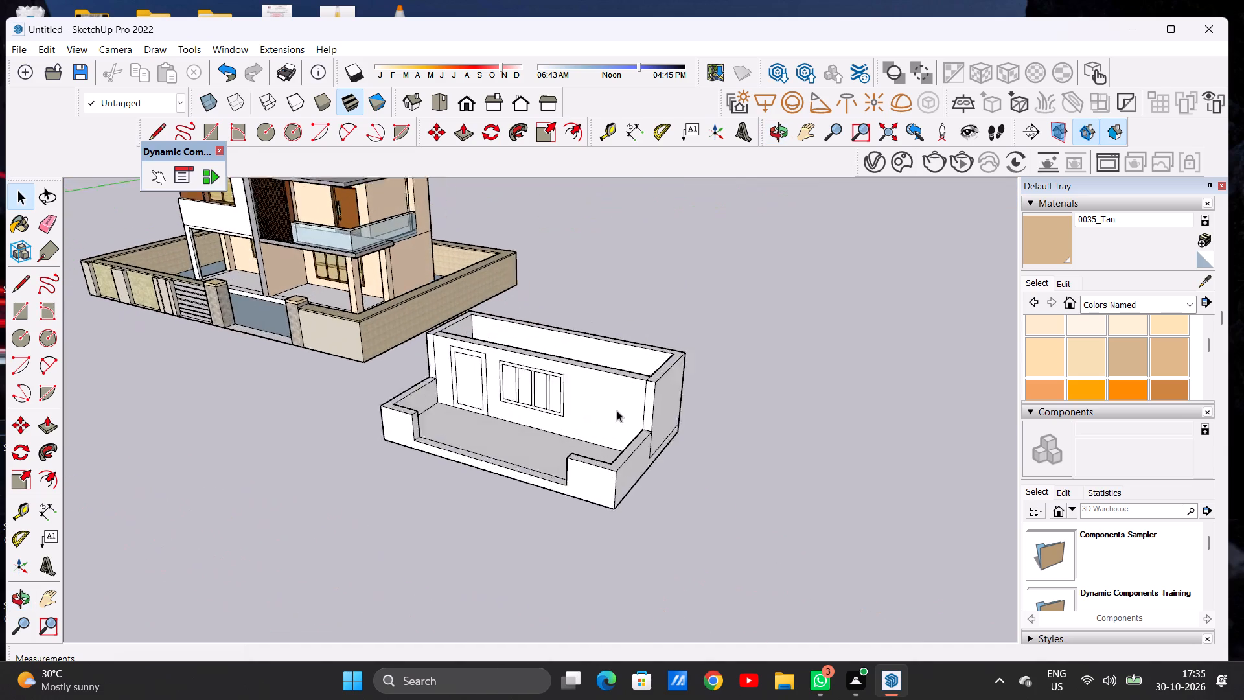
pyautogui.scroll(16, 617, 410)
pyautogui.moveTo(606, 375); pyautogui.dragTo(779, 310, button='middle')
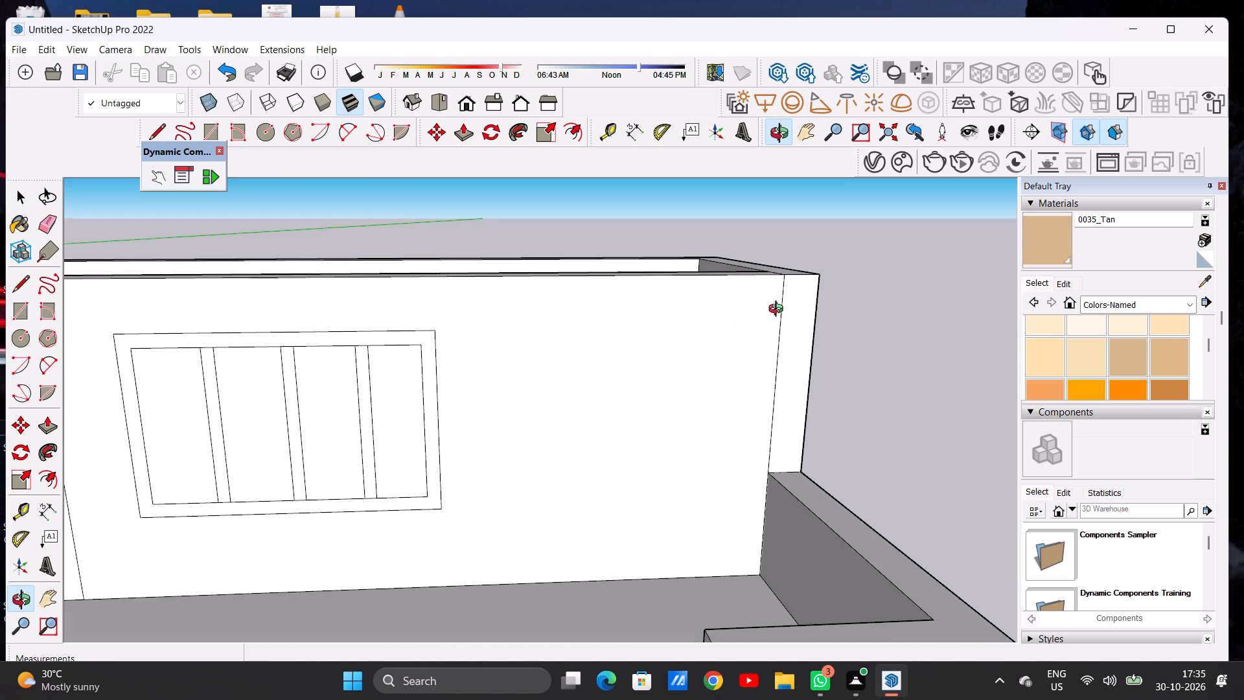
pyautogui.moveTo(779, 310); pyautogui.dragTo(777, 307, button='middle')
pyautogui.scroll(1, 764, 353)
pyautogui.scroll(-8, 726, 405)
pyautogui.scroll(1, 685, 409)
pyautogui.scroll(-8, 685, 409)
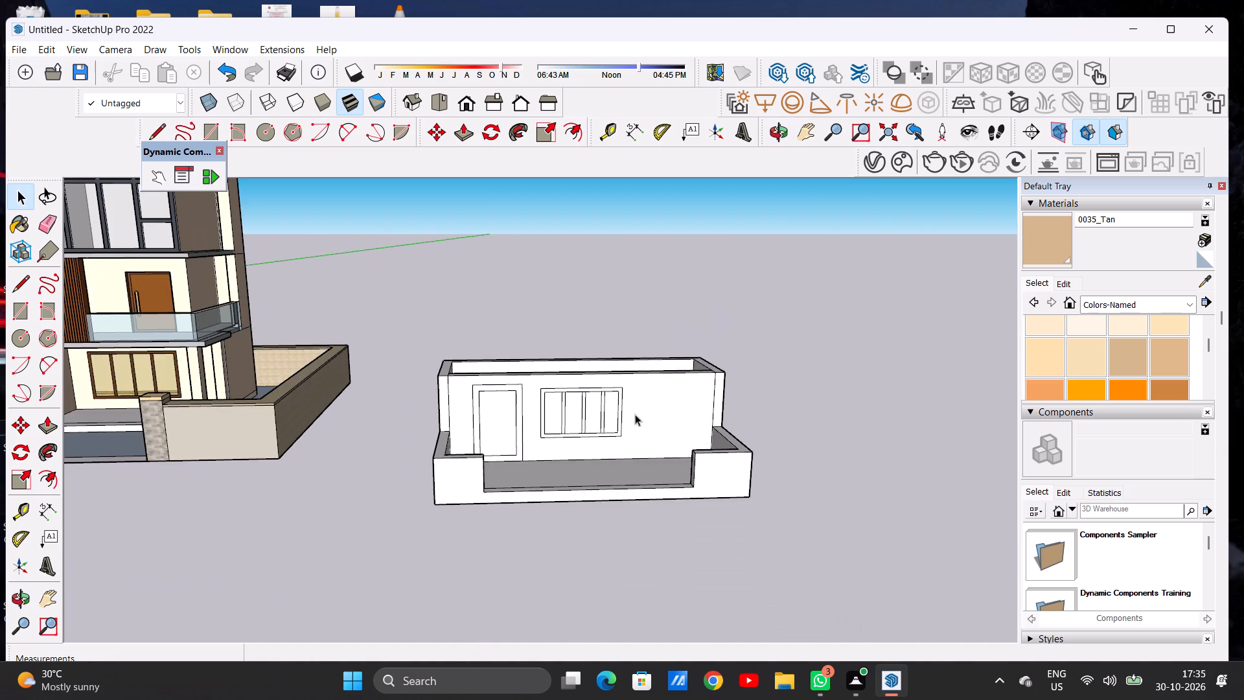
pyautogui.moveTo(610, 426); pyautogui.dragTo(601, 466, button='middle')
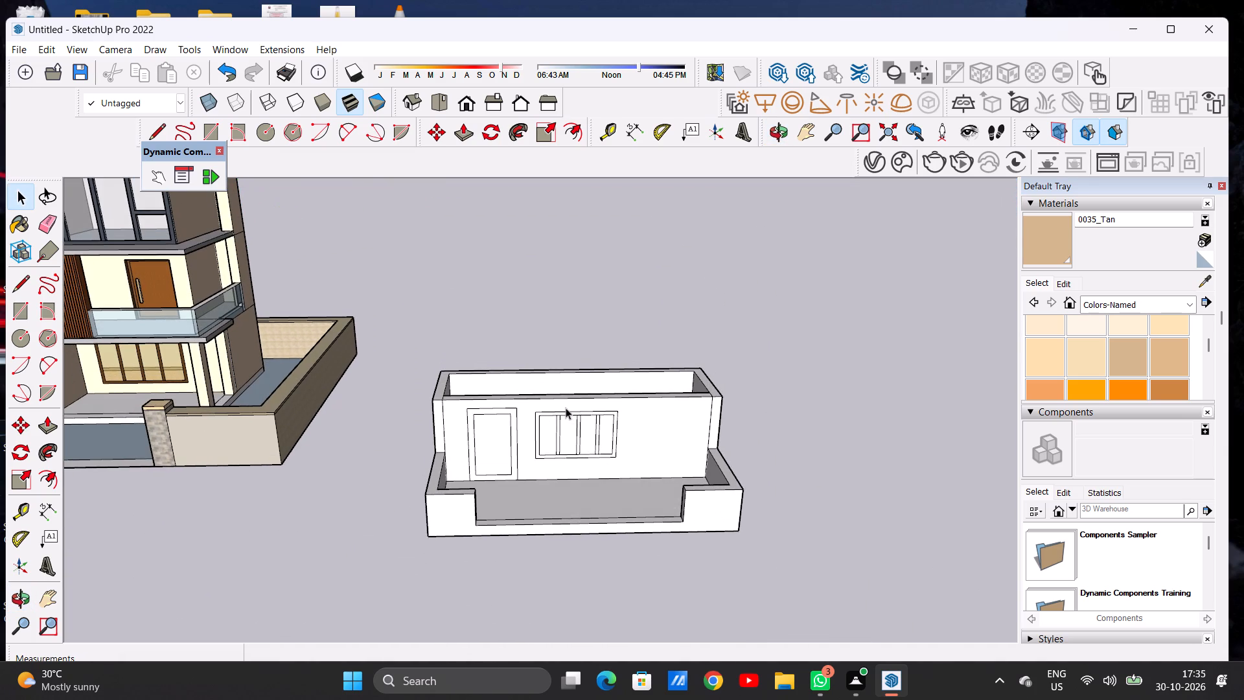
pyautogui.scroll(-8, 616, 358)
pyautogui.moveTo(617, 415); pyautogui.dragTo(599, 450, button='middle')
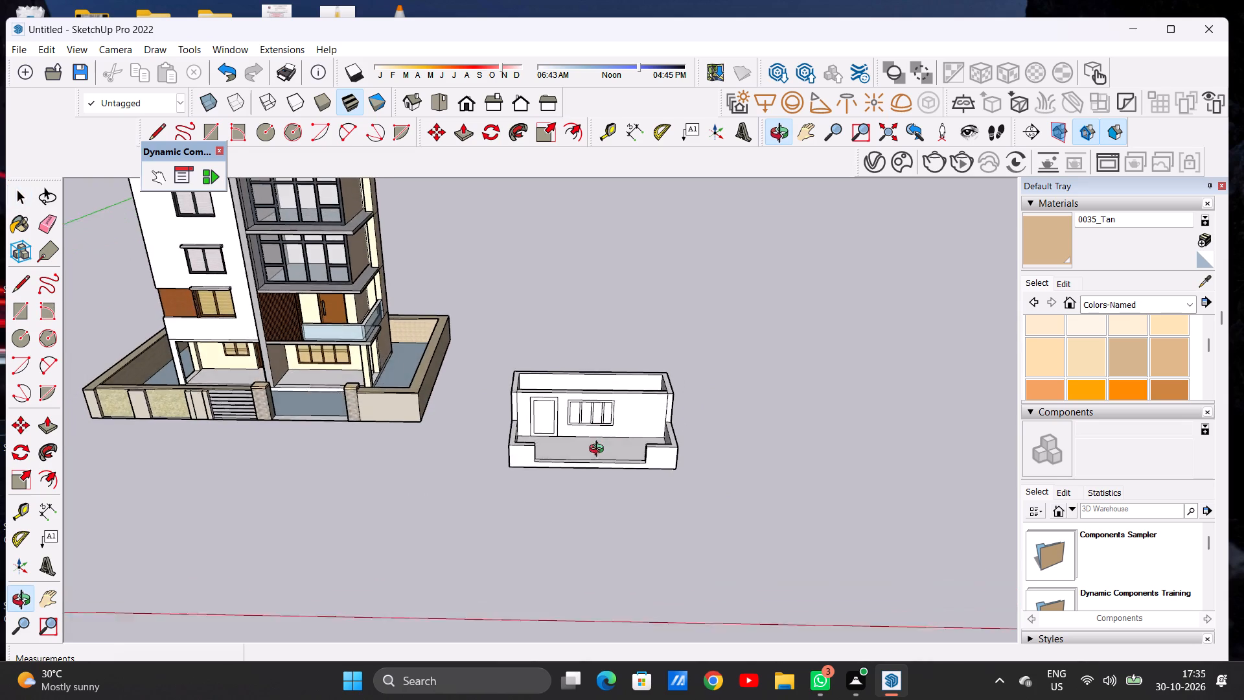
pyautogui.moveTo(599, 450); pyautogui.dragTo(602, 458, button='middle')
pyautogui.scroll(5, 560, 462)
pyautogui.scroll(-7, 619, 440)
pyautogui.moveTo(639, 480); pyautogui.dragTo(639, 436, button='middle')
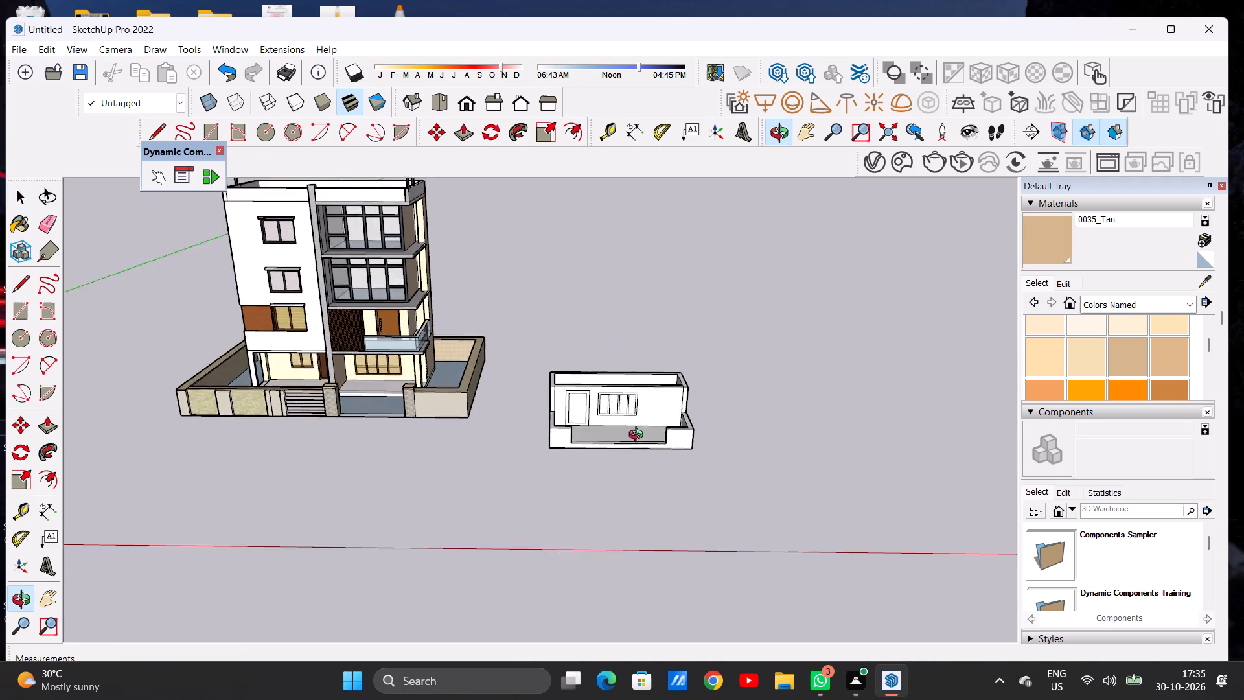
pyautogui.moveTo(639, 436); pyautogui.dragTo(630, 379, button='middle')
pyautogui.scroll(-4, 634, 401)
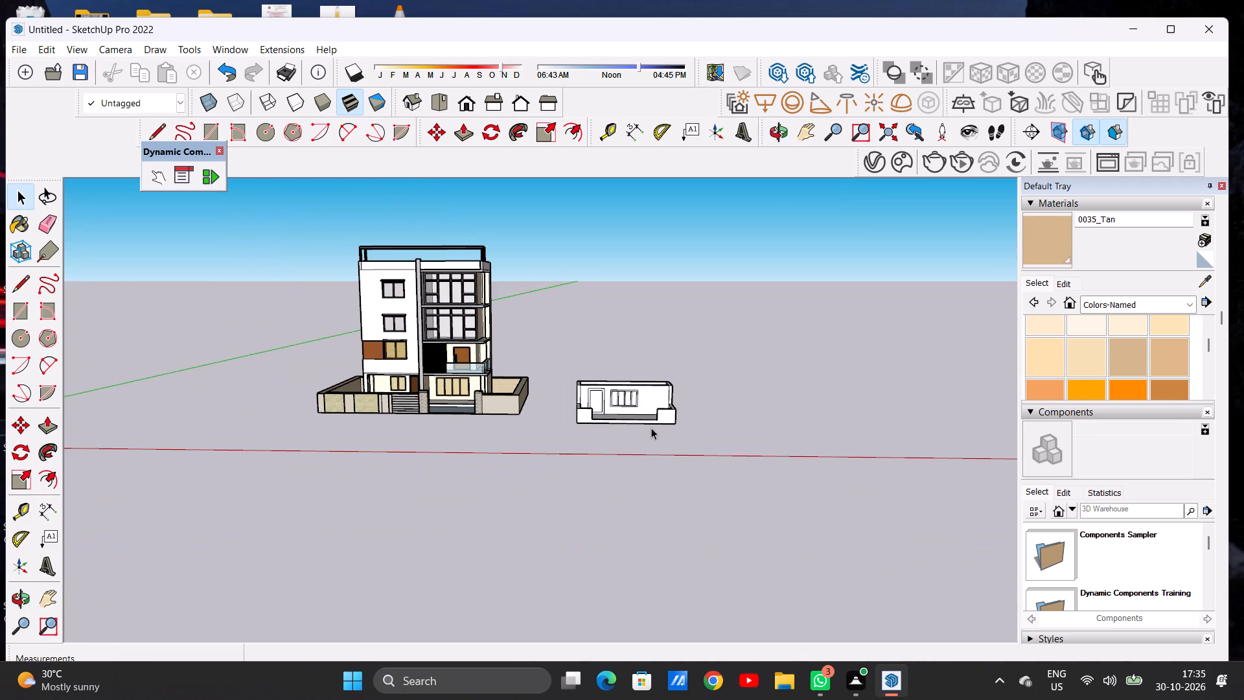
pyautogui.scroll(1, 435, 364)
pyautogui.scroll(-1, 435, 364)
pyautogui.scroll(3, 435, 364)
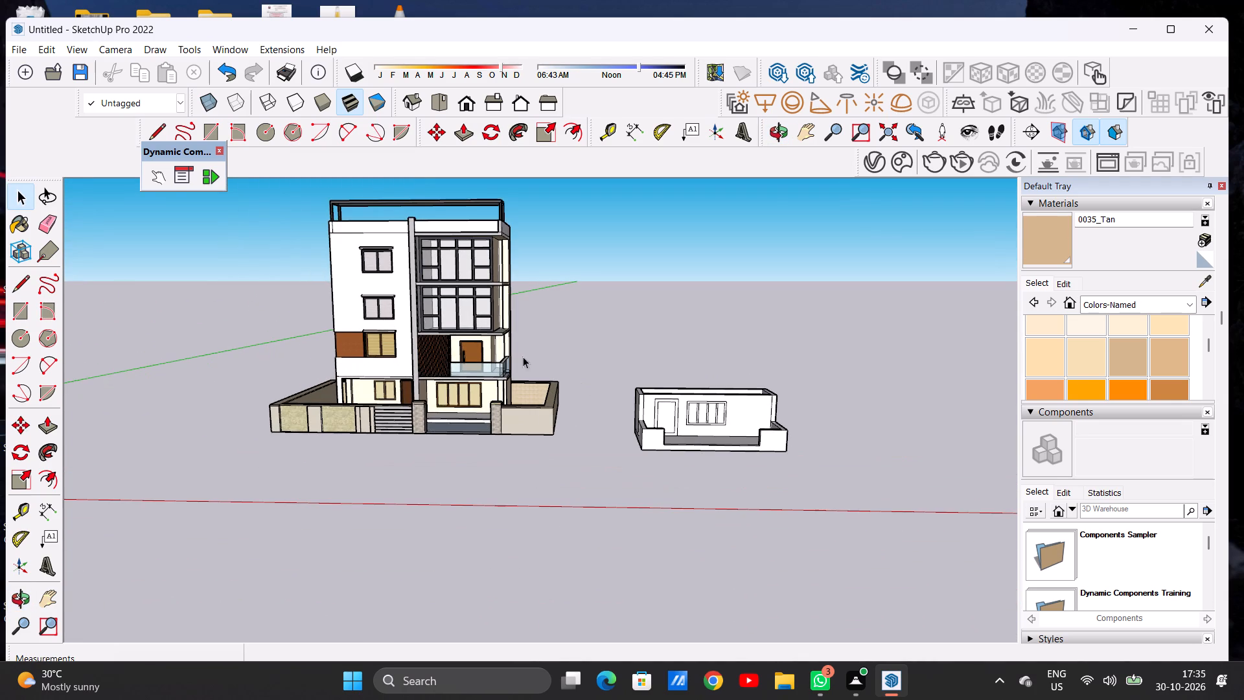
# Examine the finished house's front facade up close, around its lower-floor windows, doors and wood cladding.
pyautogui.moveTo(618, 354); pyautogui.dragTo(590, 332, button='middle')
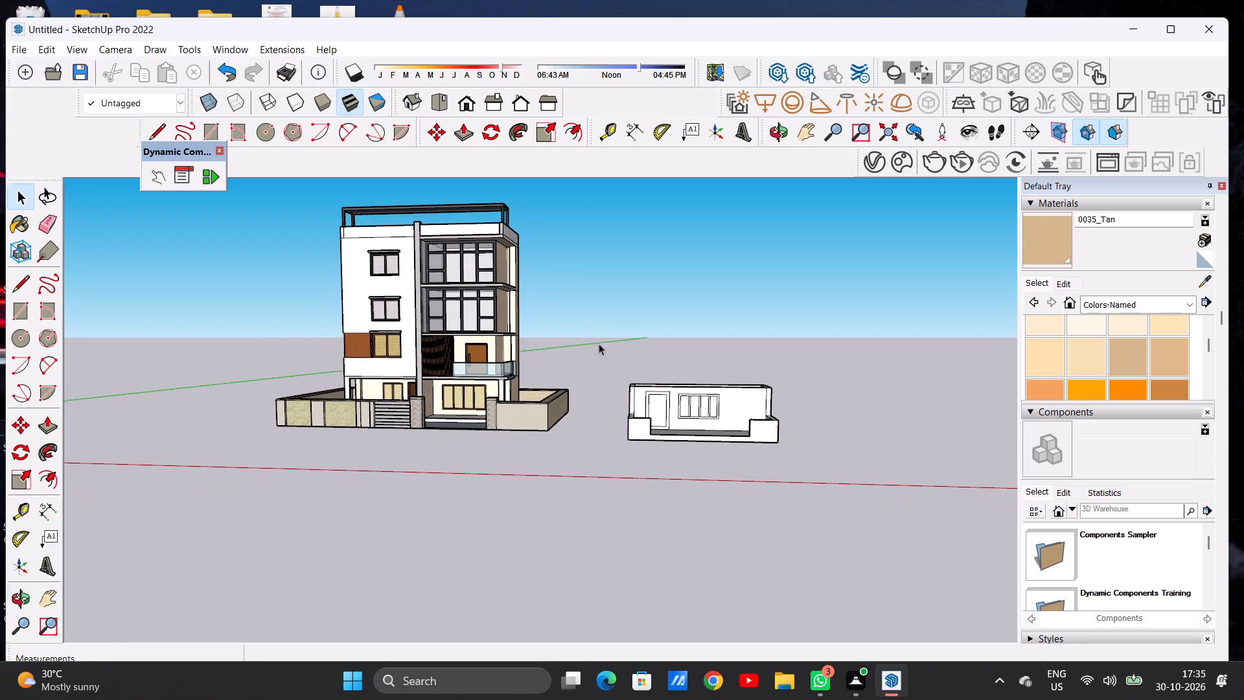
pyautogui.scroll(-7, 691, 363)
pyautogui.scroll(3, 529, 342)
pyautogui.scroll(-1, 529, 342)
pyautogui.scroll(1, 527, 355)
pyautogui.scroll(-1, 527, 355)
pyautogui.scroll(6, 527, 355)
pyautogui.scroll(-1, 544, 367)
pyautogui.scroll(7, 544, 367)
pyautogui.scroll(-1, 530, 382)
pyautogui.scroll(5, 530, 382)
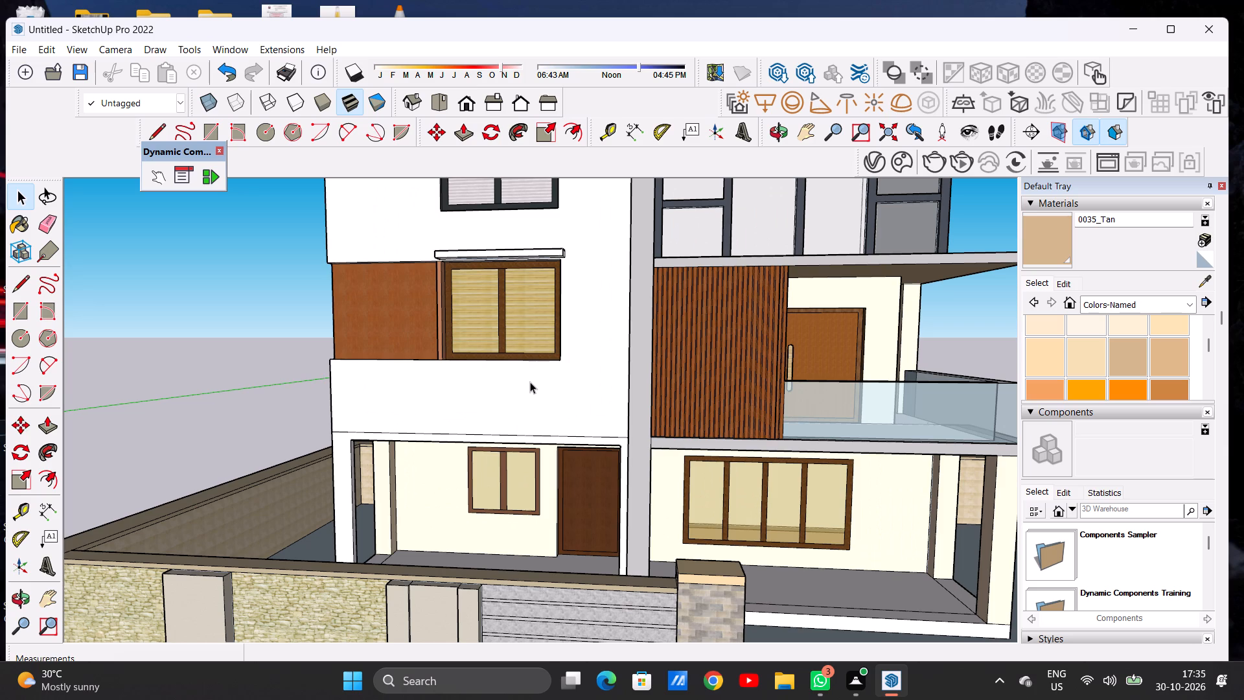
# Examine the finished house's whole front facade and the second structure beside it from several distances.
pyautogui.scroll(-2, 530, 382)
pyautogui.scroll(2, 530, 382)
pyautogui.scroll(-7, 530, 382)
pyautogui.moveTo(547, 367); pyautogui.dragTo(565, 396, button='middle')
pyautogui.scroll(-4, 566, 376)
pyautogui.scroll(1, 566, 376)
pyautogui.scroll(-11, 566, 376)
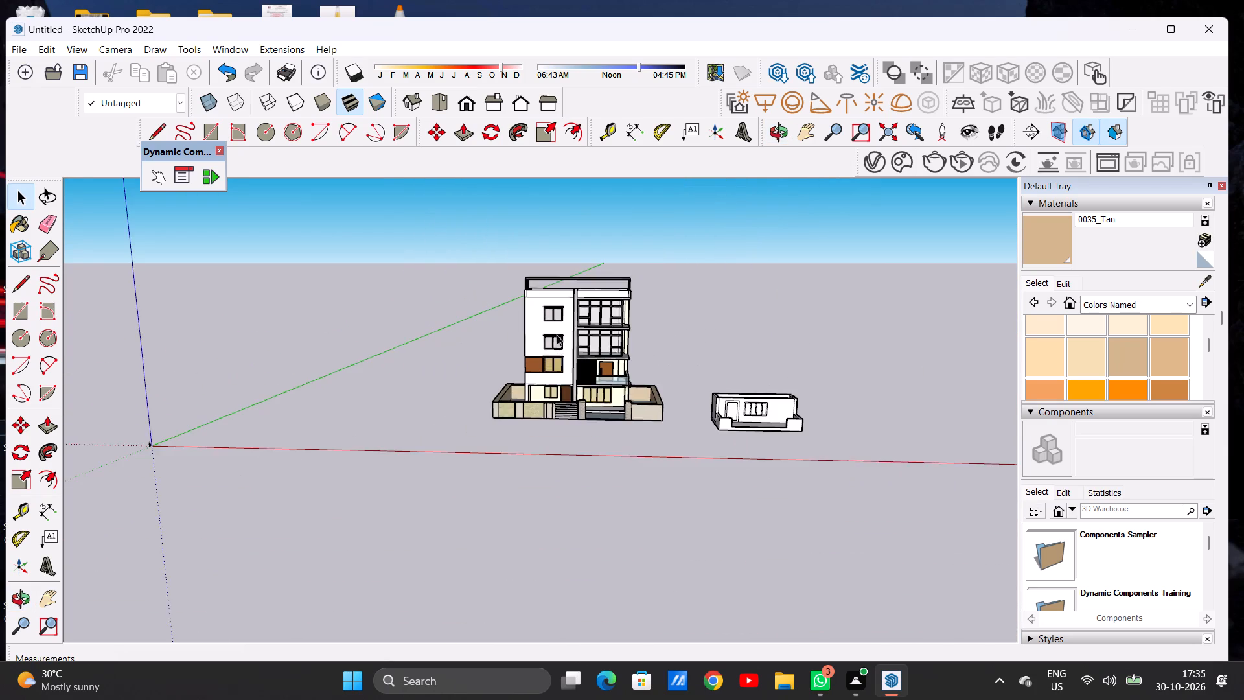
pyautogui.scroll(2, 559, 285)
pyautogui.scroll(-1, 559, 285)
pyautogui.scroll(7, 559, 285)
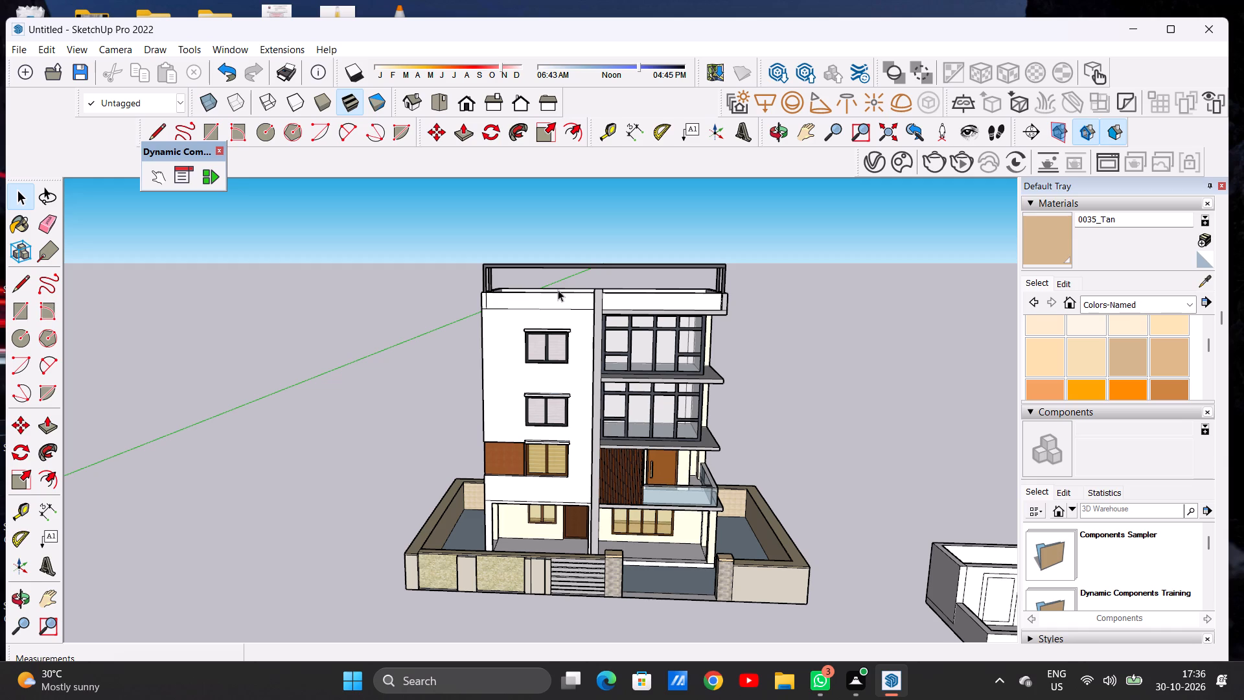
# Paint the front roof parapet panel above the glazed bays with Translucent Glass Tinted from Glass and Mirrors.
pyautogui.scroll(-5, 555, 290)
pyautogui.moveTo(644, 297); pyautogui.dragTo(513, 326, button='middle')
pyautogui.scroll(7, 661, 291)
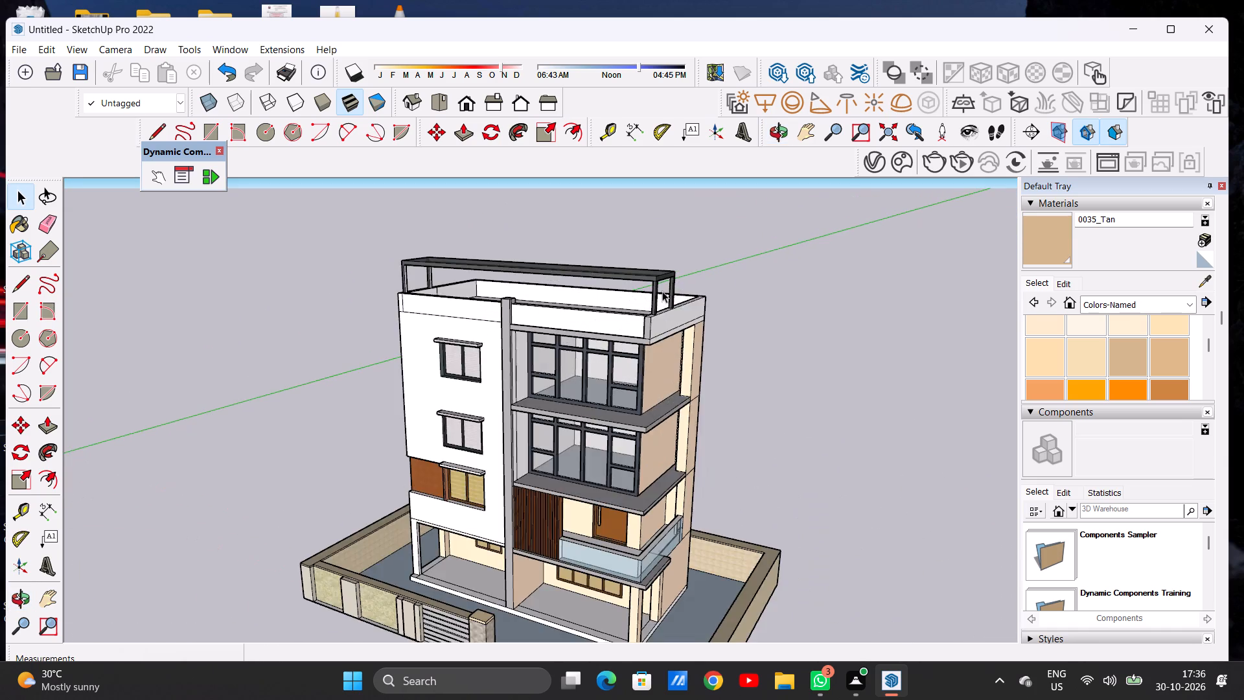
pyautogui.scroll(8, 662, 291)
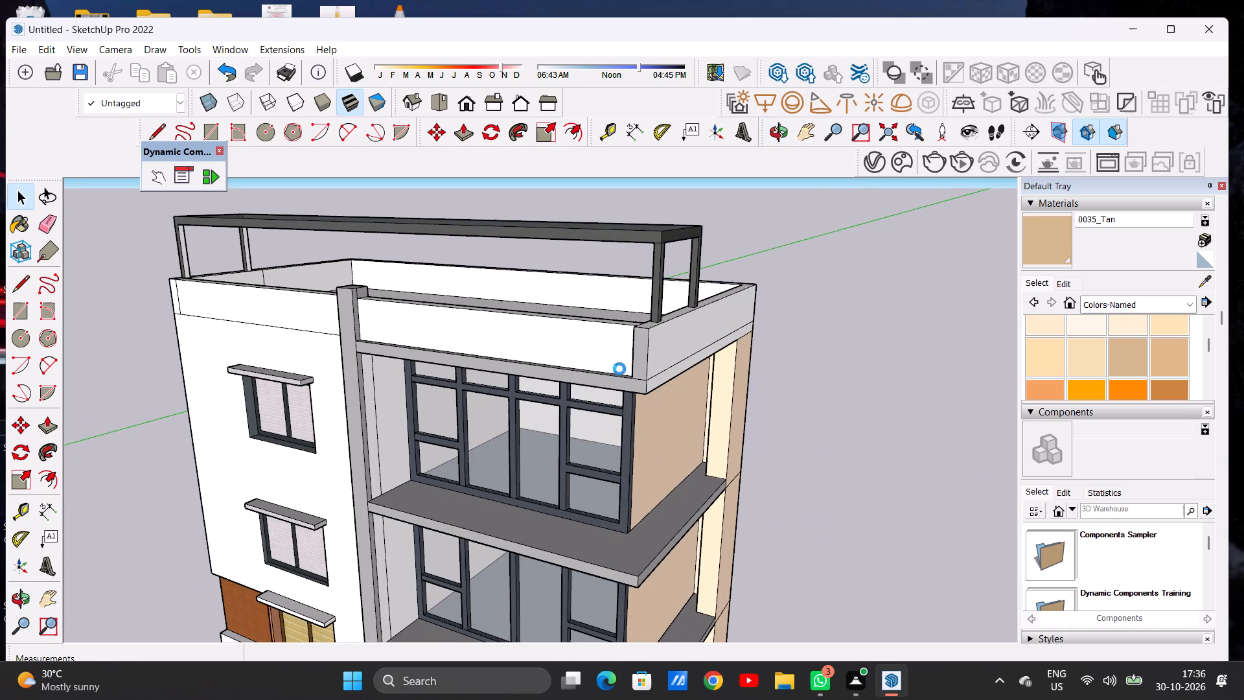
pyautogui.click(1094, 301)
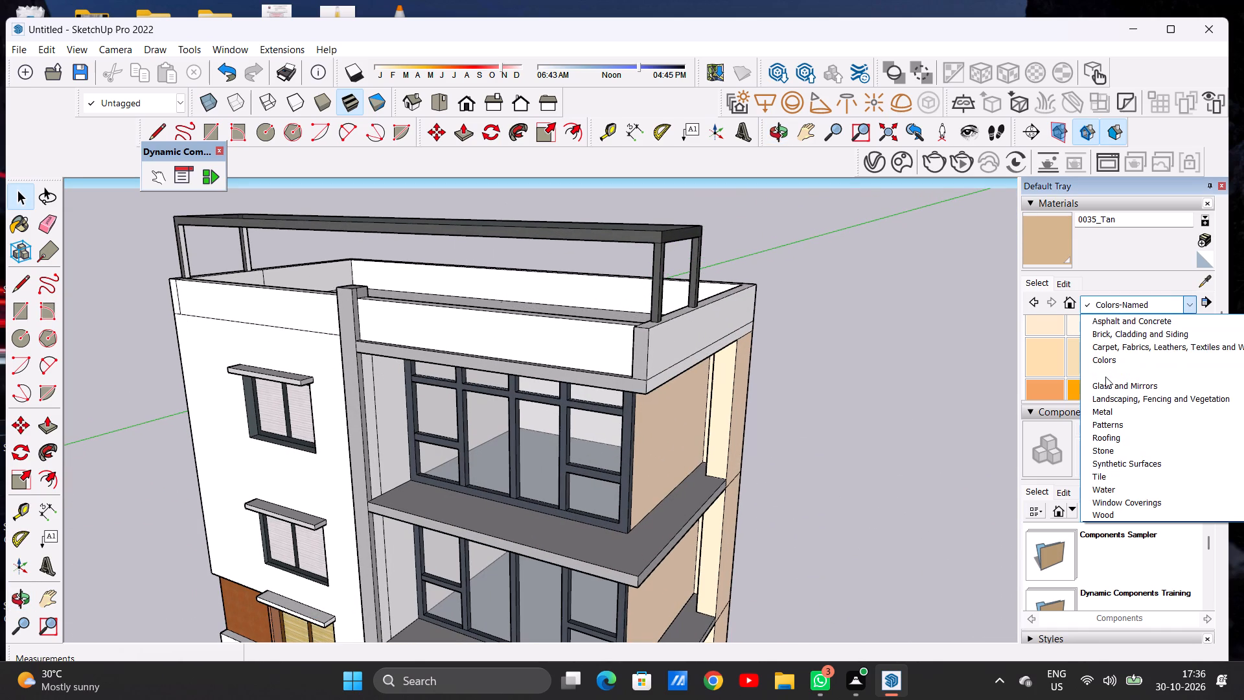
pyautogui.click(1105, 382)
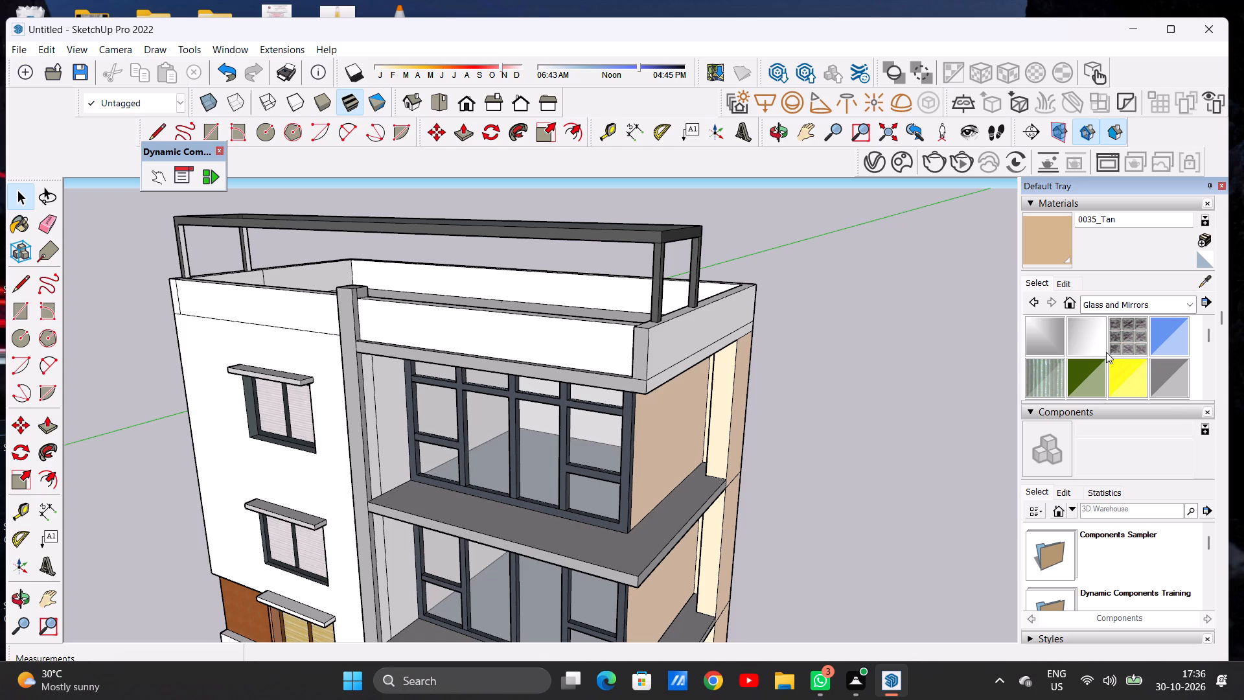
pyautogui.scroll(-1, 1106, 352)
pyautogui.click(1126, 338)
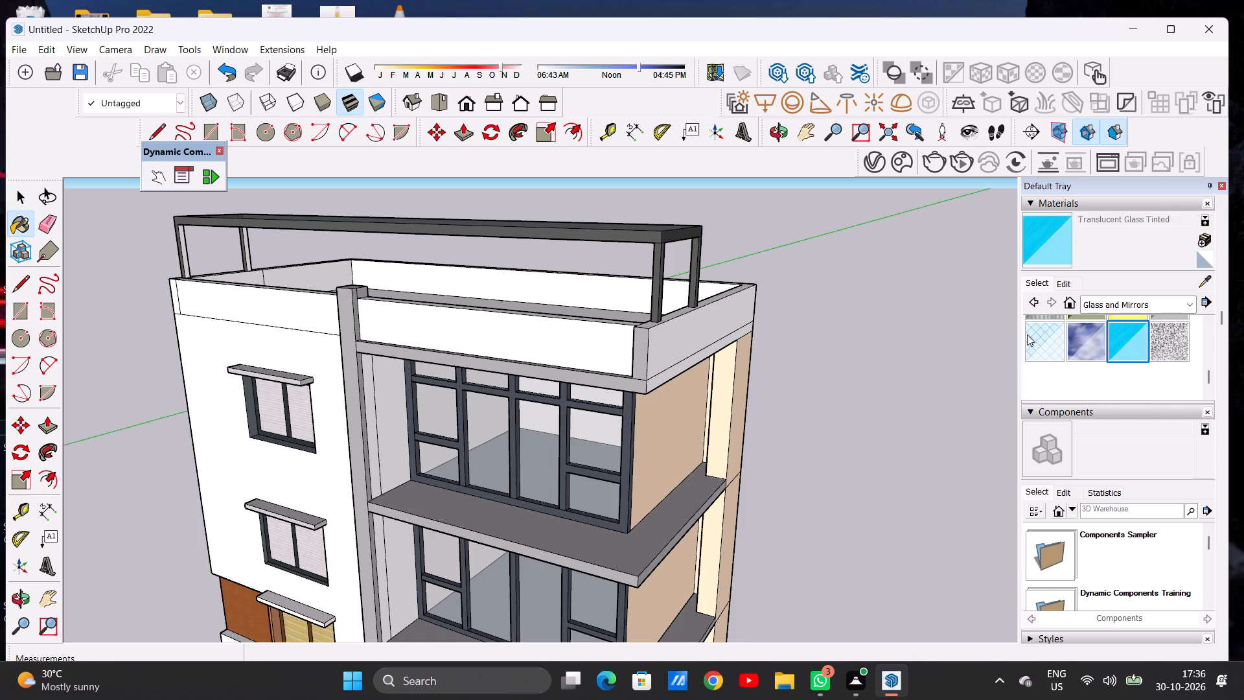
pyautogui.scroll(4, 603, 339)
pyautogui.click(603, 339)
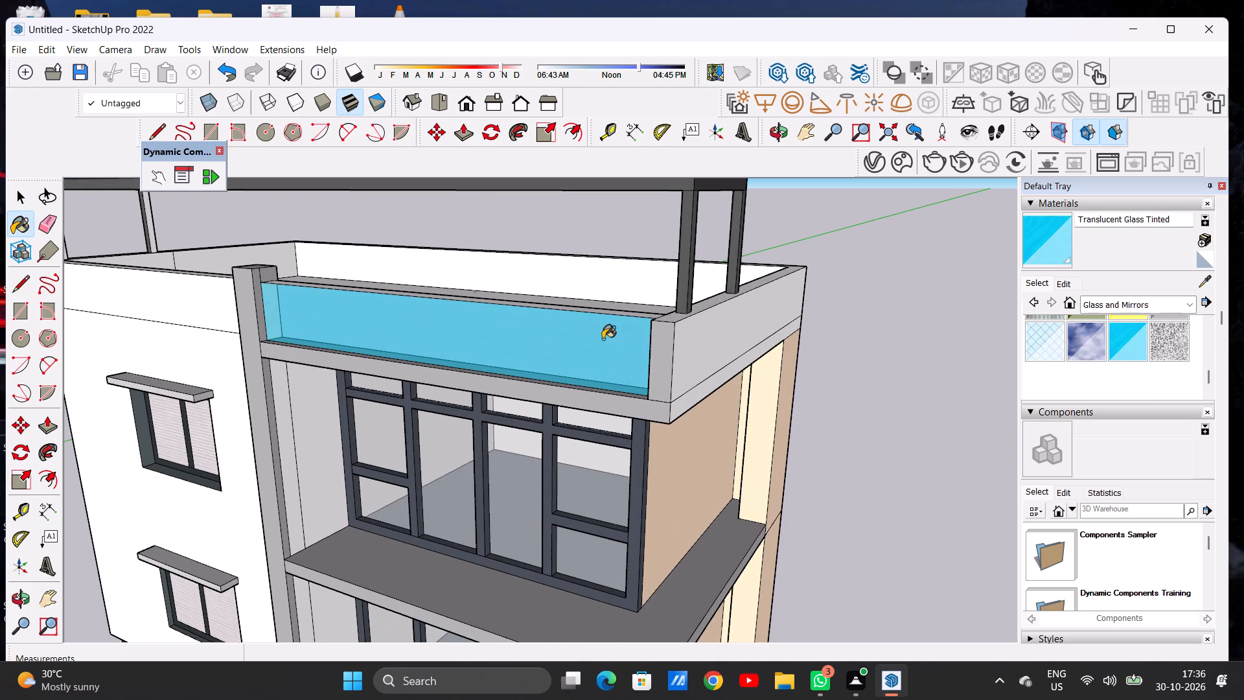
# Paint the outer and inner faces of the front roof parapet panel above the glazed bays with Translucent Glass Blue.
pyautogui.scroll(2, 1107, 335)
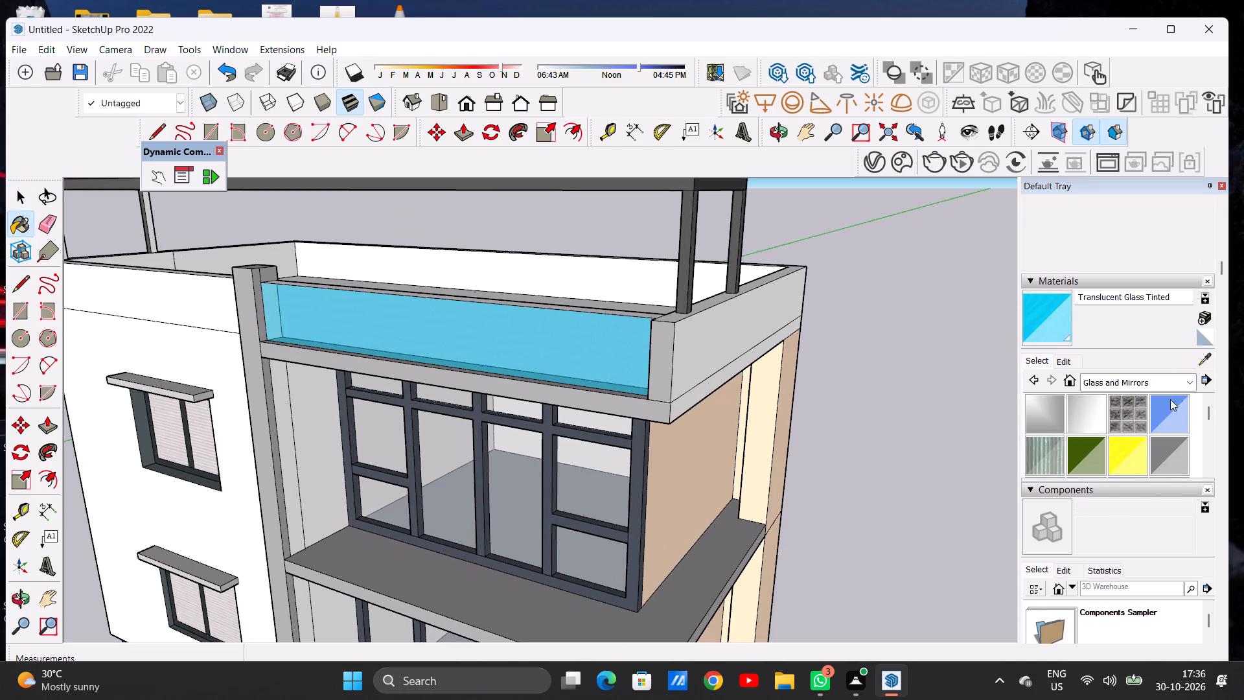
pyautogui.click(1163, 404)
pyautogui.click(580, 342)
pyautogui.moveTo(615, 288); pyautogui.dragTo(562, 296, button='middle')
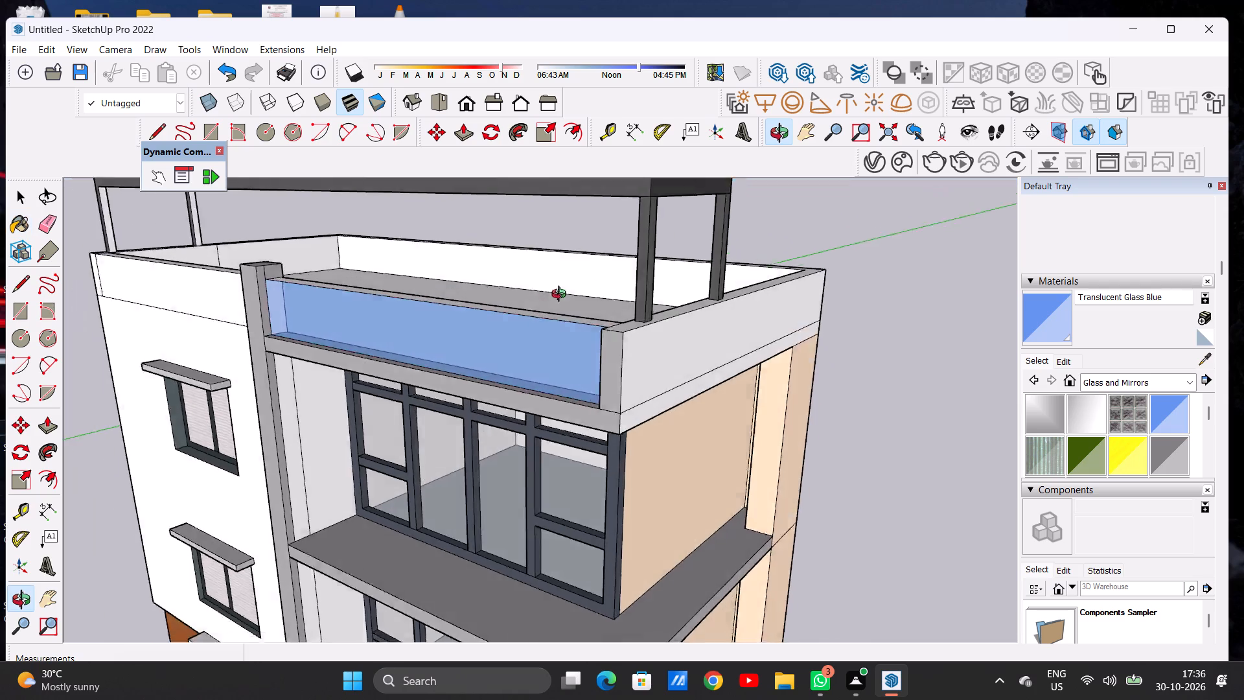
pyautogui.moveTo(562, 296); pyautogui.dragTo(274, 347, button='middle')
pyautogui.scroll(7, 316, 338)
pyautogui.click(318, 340)
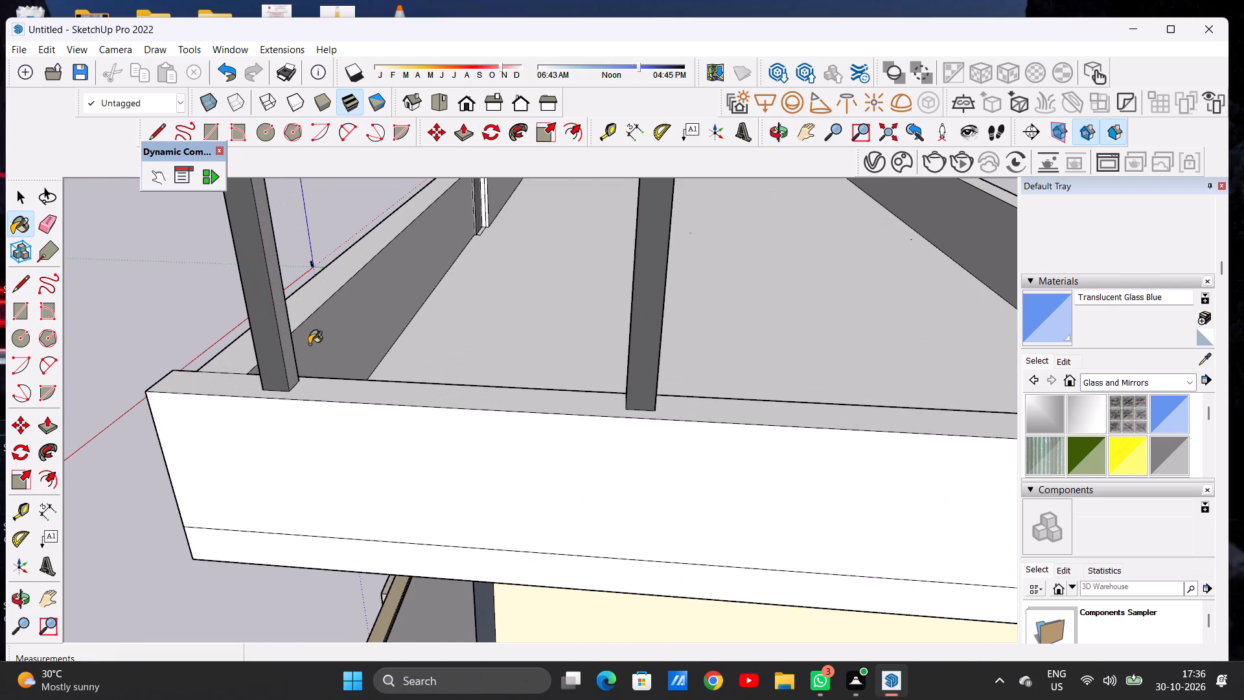
# Examine the glass parapet and the house's upper front facade from several angles and distances.
pyautogui.moveTo(309, 344); pyautogui.dragTo(610, 305, button='middle')
pyautogui.scroll(-6, 553, 316)
pyautogui.moveTo(497, 334); pyautogui.dragTo(675, 299, button='middle')
pyautogui.scroll(-3, 600, 301)
pyautogui.scroll(1, 600, 305)
pyautogui.scroll(-14, 600, 305)
pyautogui.moveTo(599, 321); pyautogui.dragTo(600, 308, button='middle')
pyautogui.scroll(14, 600, 307)
pyautogui.scroll(-7, 600, 307)
pyautogui.moveTo(639, 310); pyautogui.dragTo(672, 310, button='middle')
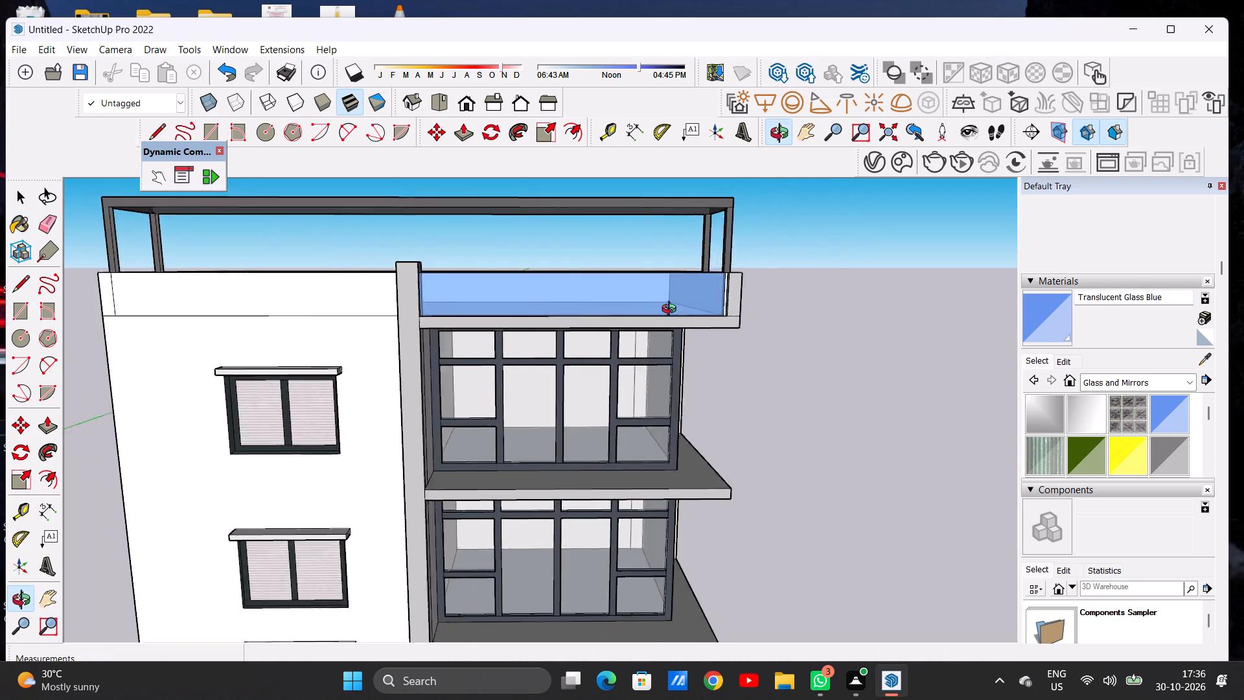
pyautogui.moveTo(672, 310); pyautogui.dragTo(617, 298, button='middle')
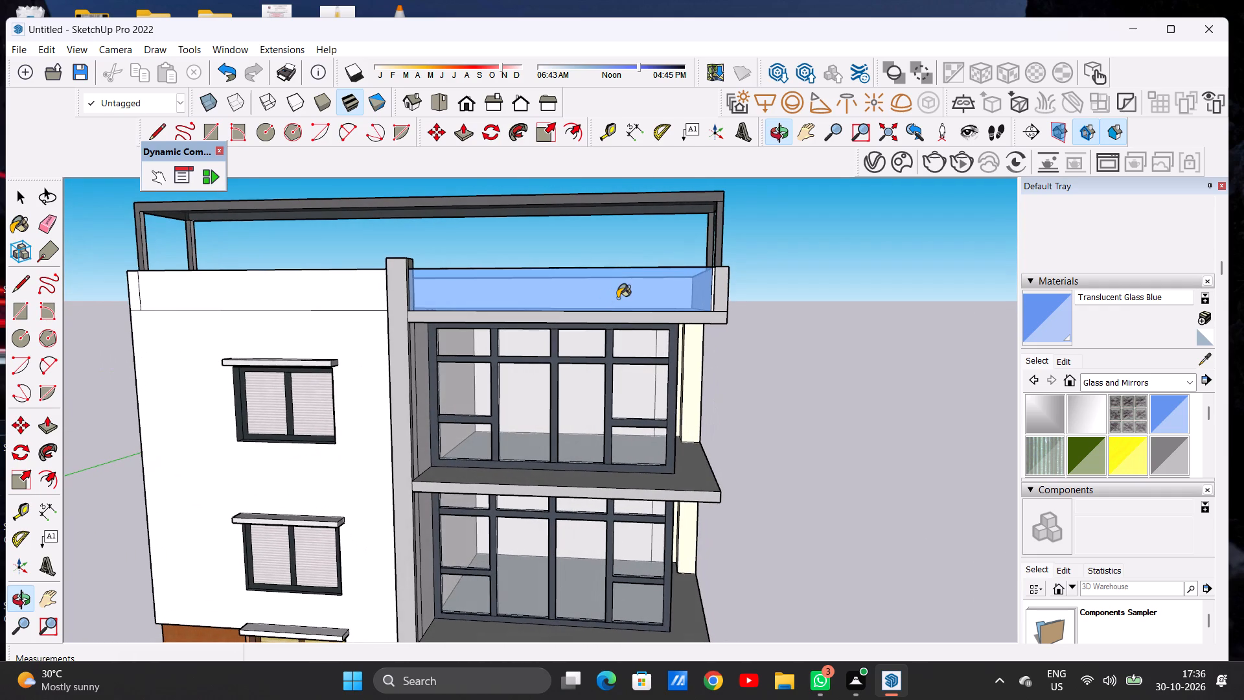
pyautogui.moveTo(654, 277); pyautogui.dragTo(638, 351, button='middle')
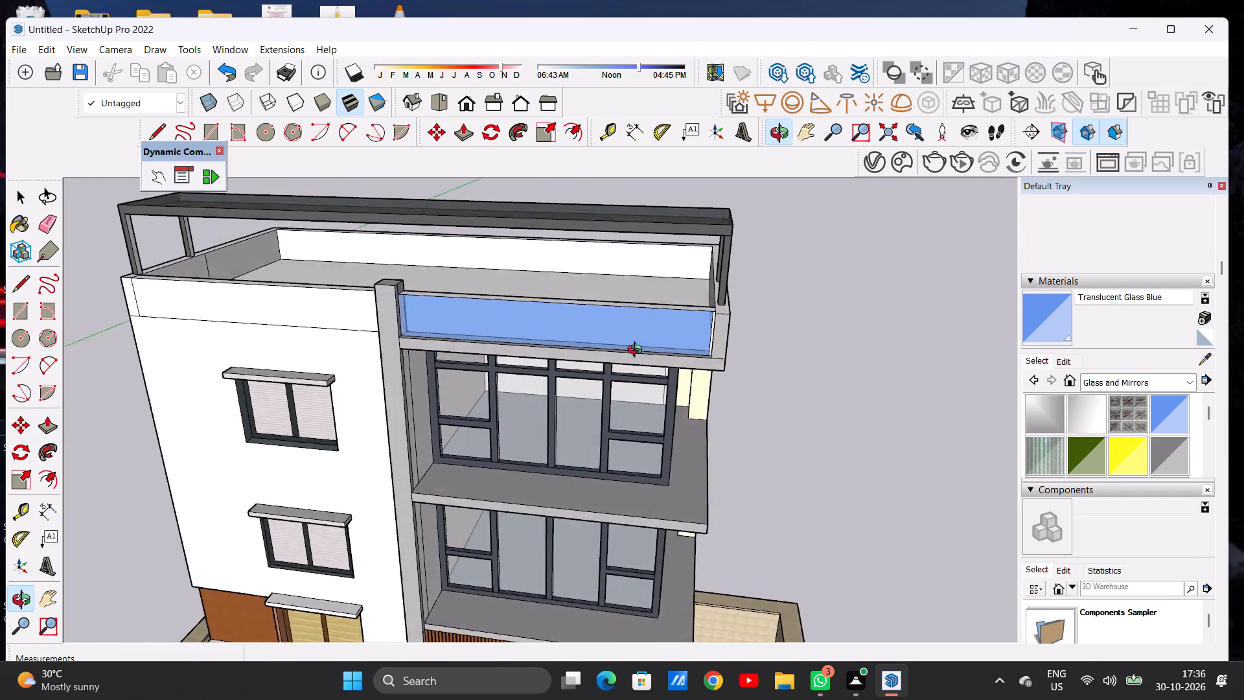
pyautogui.moveTo(638, 351); pyautogui.dragTo(645, 340, button='middle')
pyautogui.scroll(-7, 667, 310)
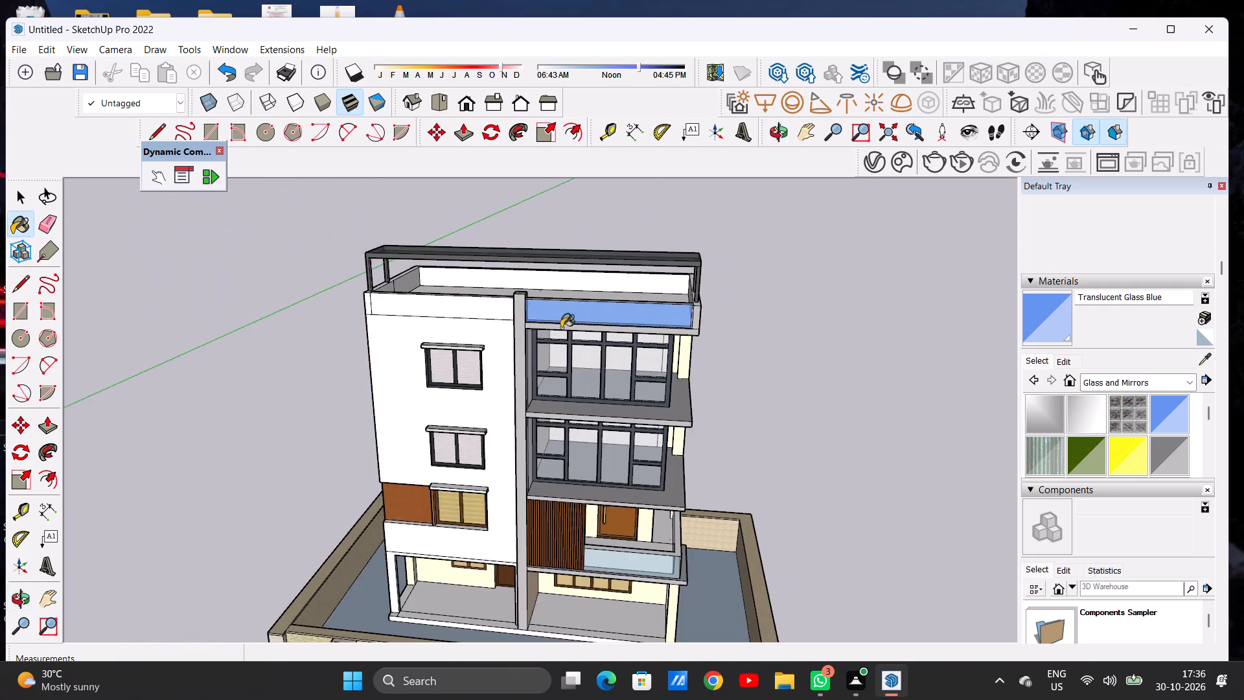
pyautogui.moveTo(561, 328); pyautogui.dragTo(557, 281, button='middle')
pyautogui.scroll(5, 557, 285)
pyautogui.moveTo(563, 299); pyautogui.dragTo(338, 328, button='middle')
pyautogui.scroll(1, 338, 328)
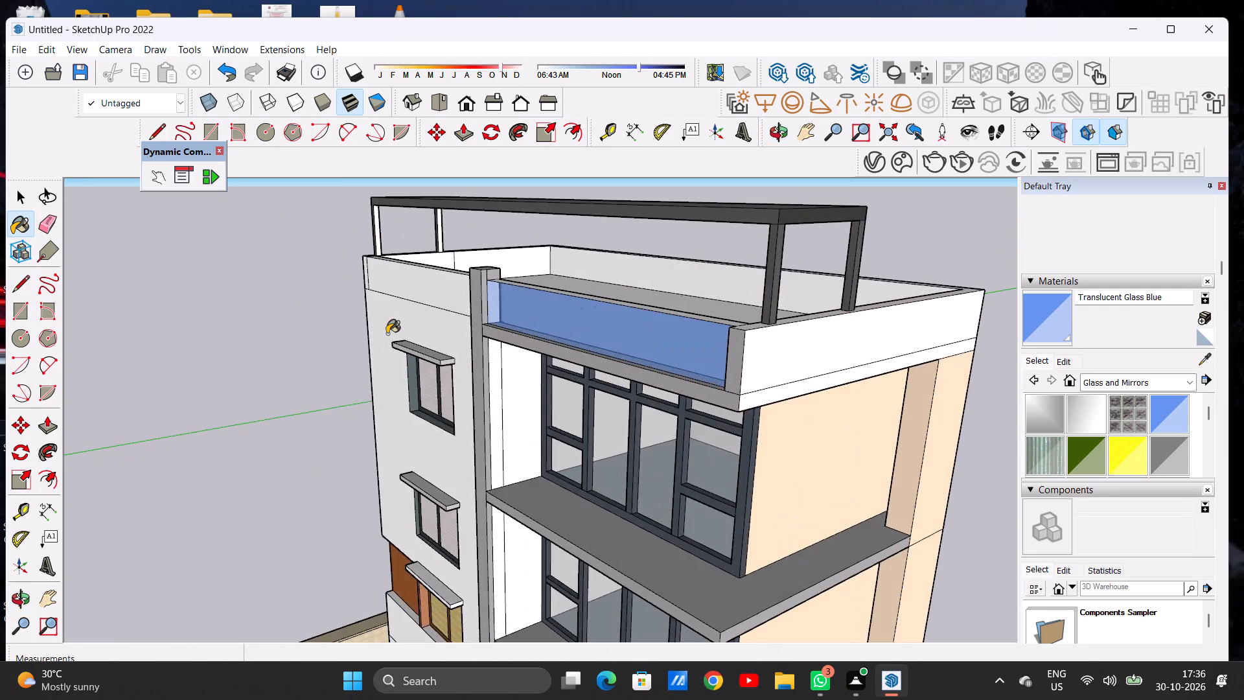
pyautogui.moveTo(389, 334); pyautogui.dragTo(623, 304, button='middle')
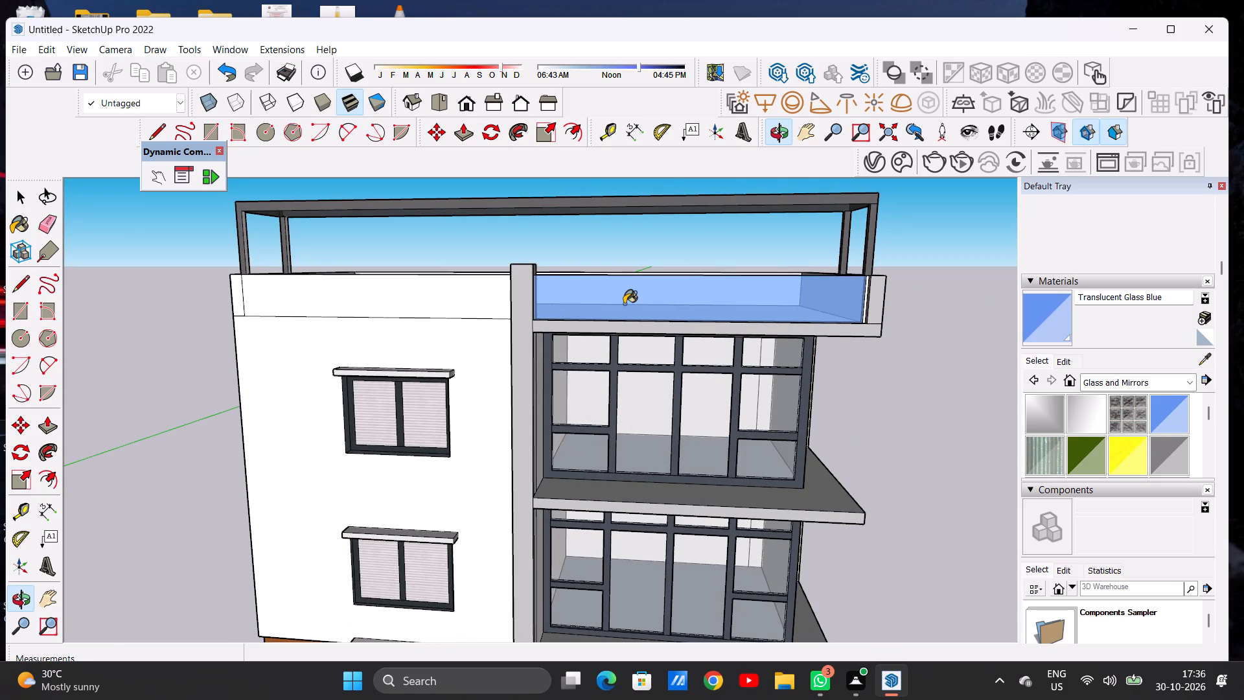
pyautogui.moveTo(566, 298); pyautogui.dragTo(593, 300, button='middle')
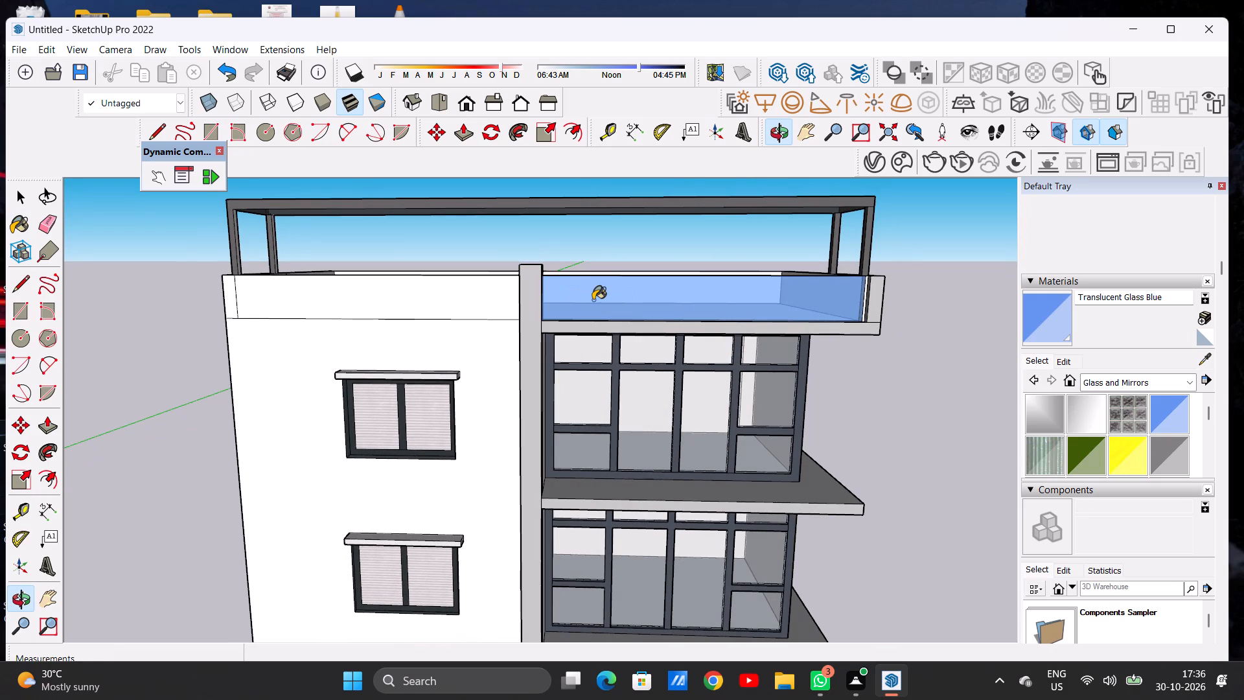
pyautogui.press('space')
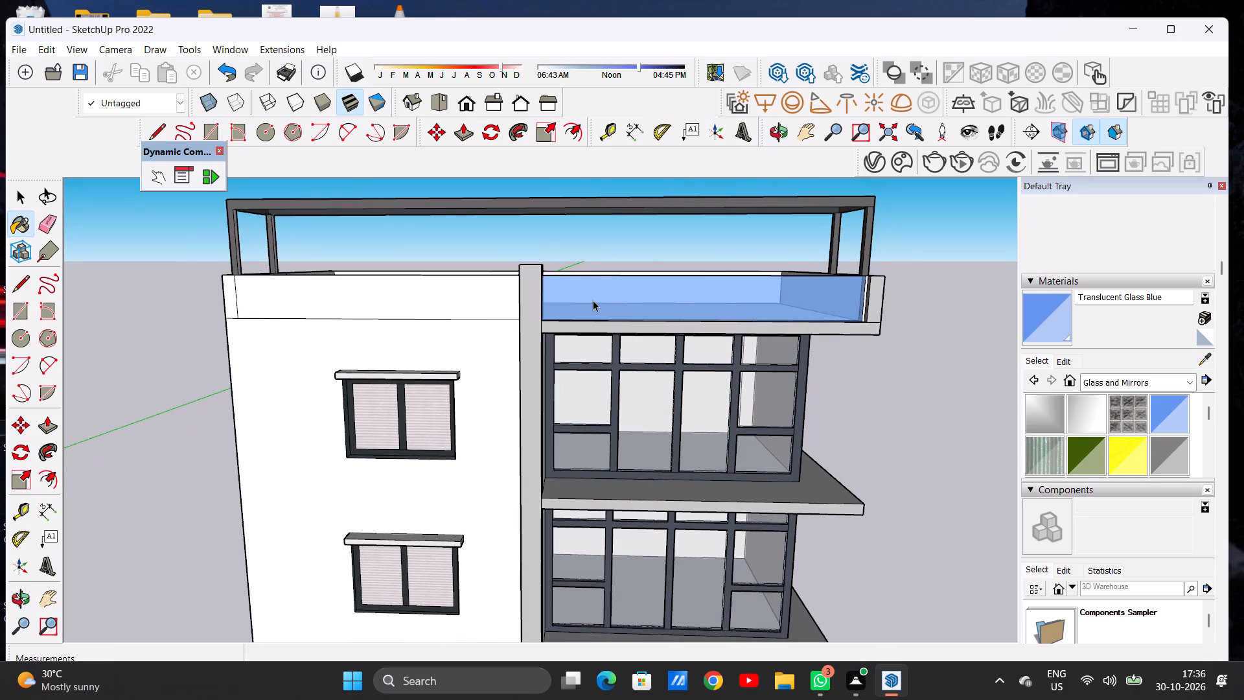
pyautogui.moveTo(422, 297); pyautogui.dragTo(518, 298, button='middle')
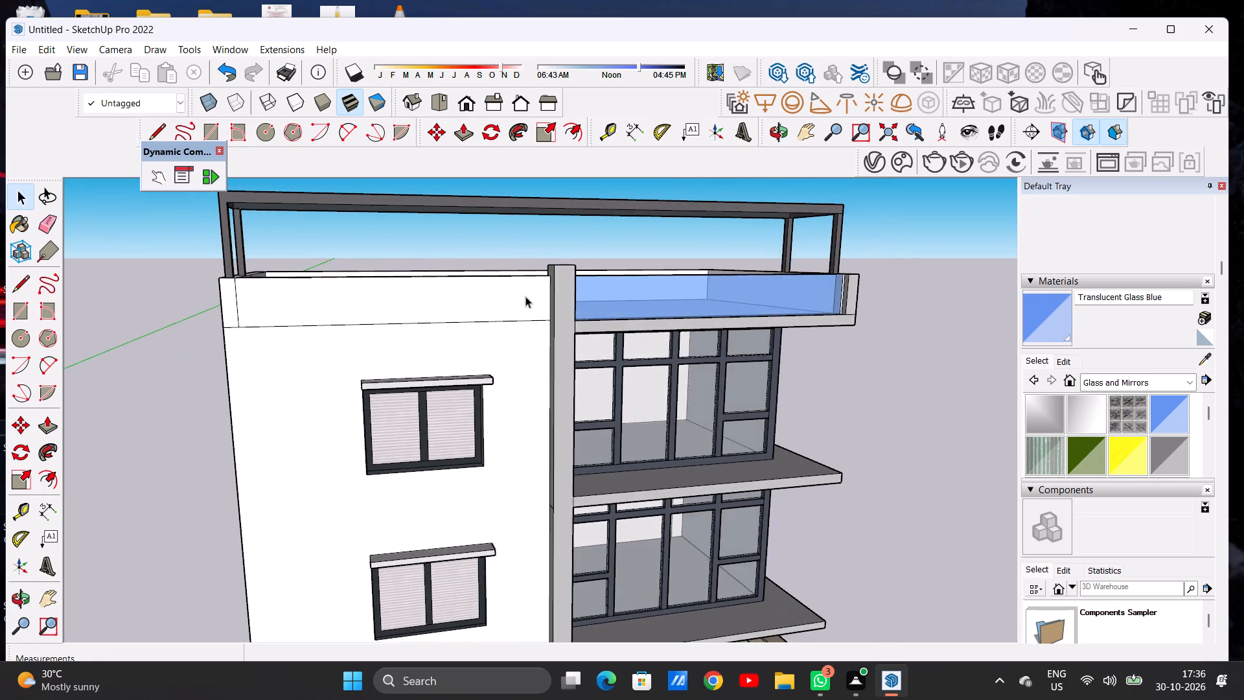
pyautogui.scroll(-5, 537, 297)
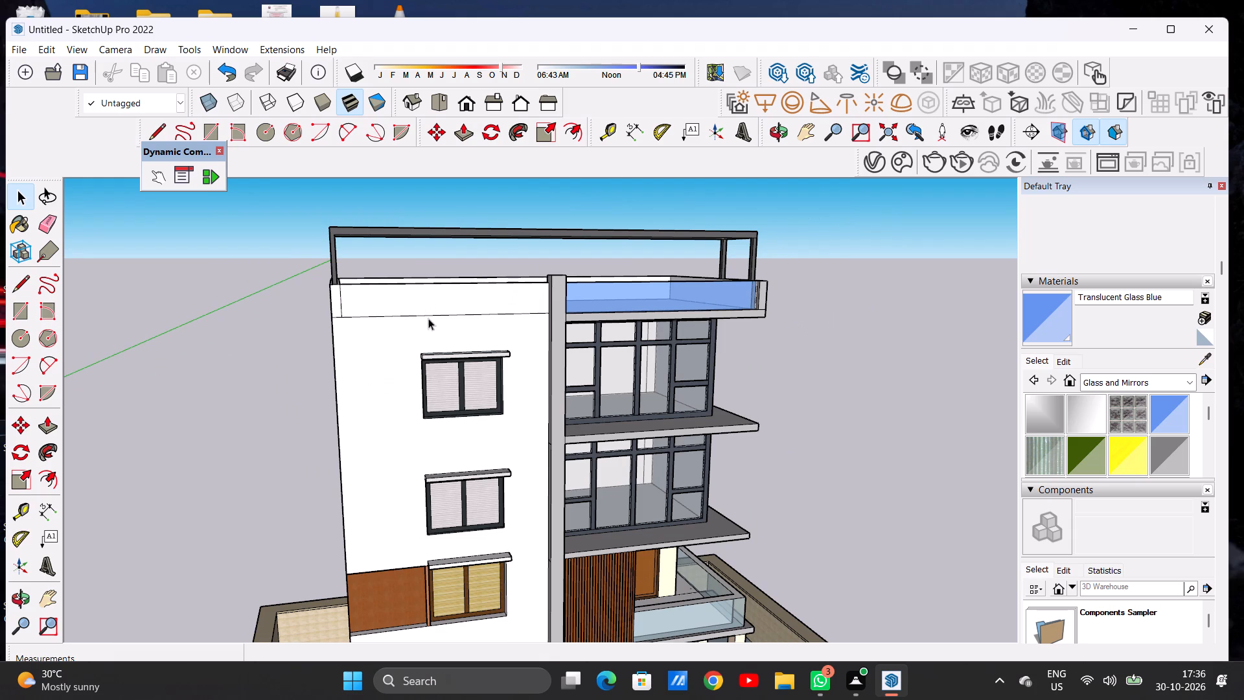
pyautogui.moveTo(481, 299); pyautogui.dragTo(448, 316, button='middle')
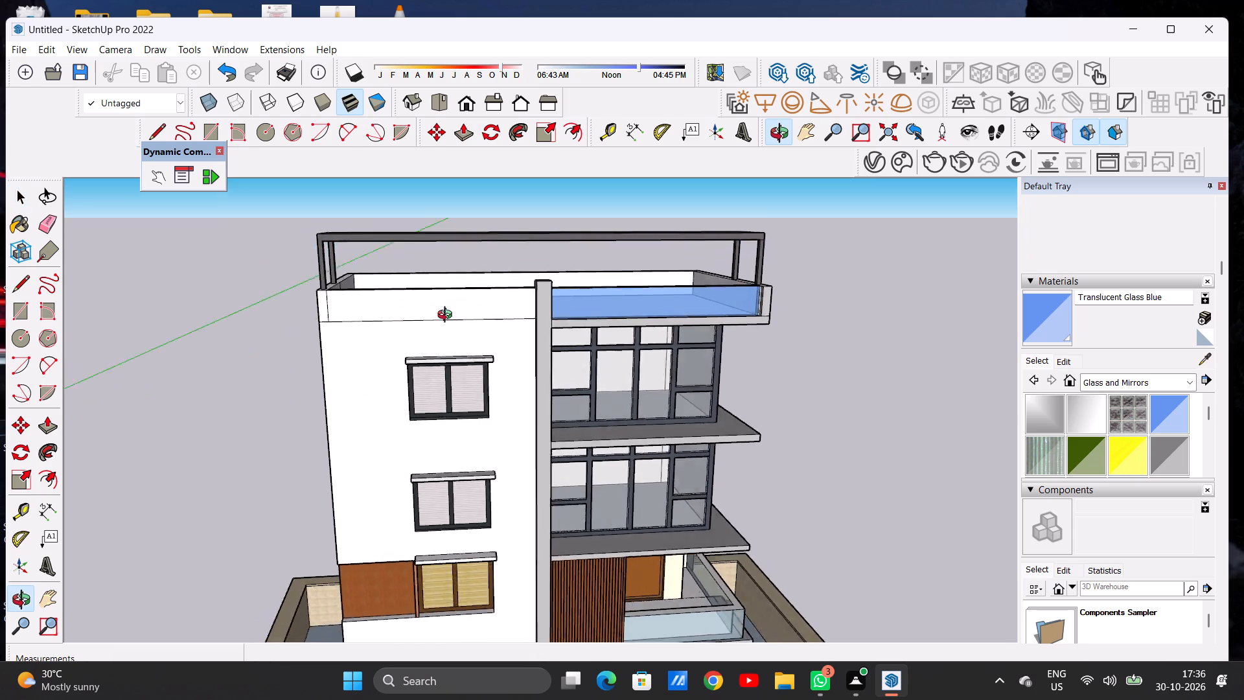
pyautogui.moveTo(448, 316); pyautogui.dragTo(559, 338, button='middle')
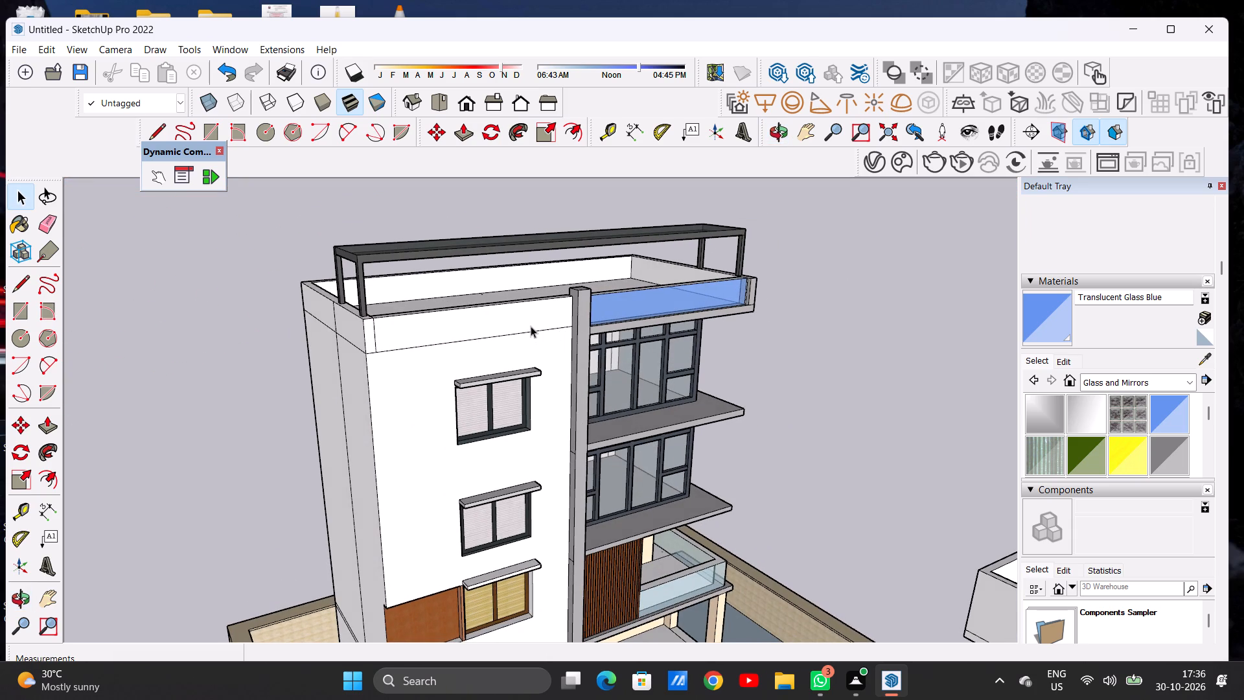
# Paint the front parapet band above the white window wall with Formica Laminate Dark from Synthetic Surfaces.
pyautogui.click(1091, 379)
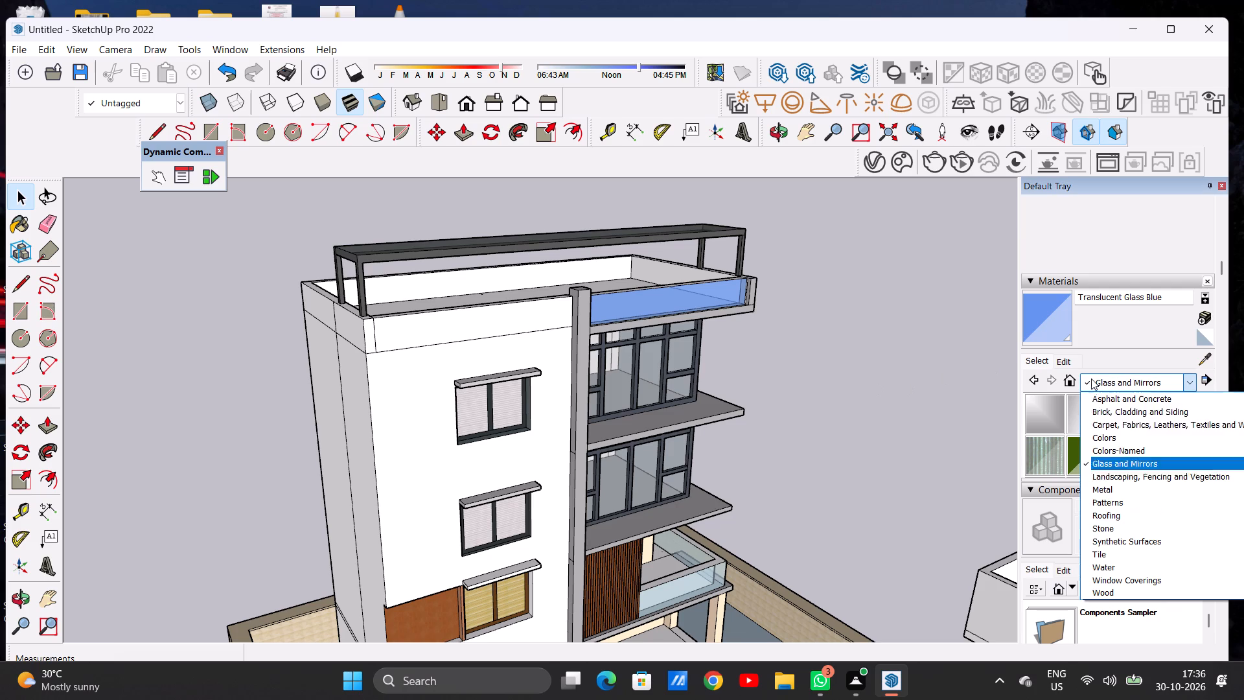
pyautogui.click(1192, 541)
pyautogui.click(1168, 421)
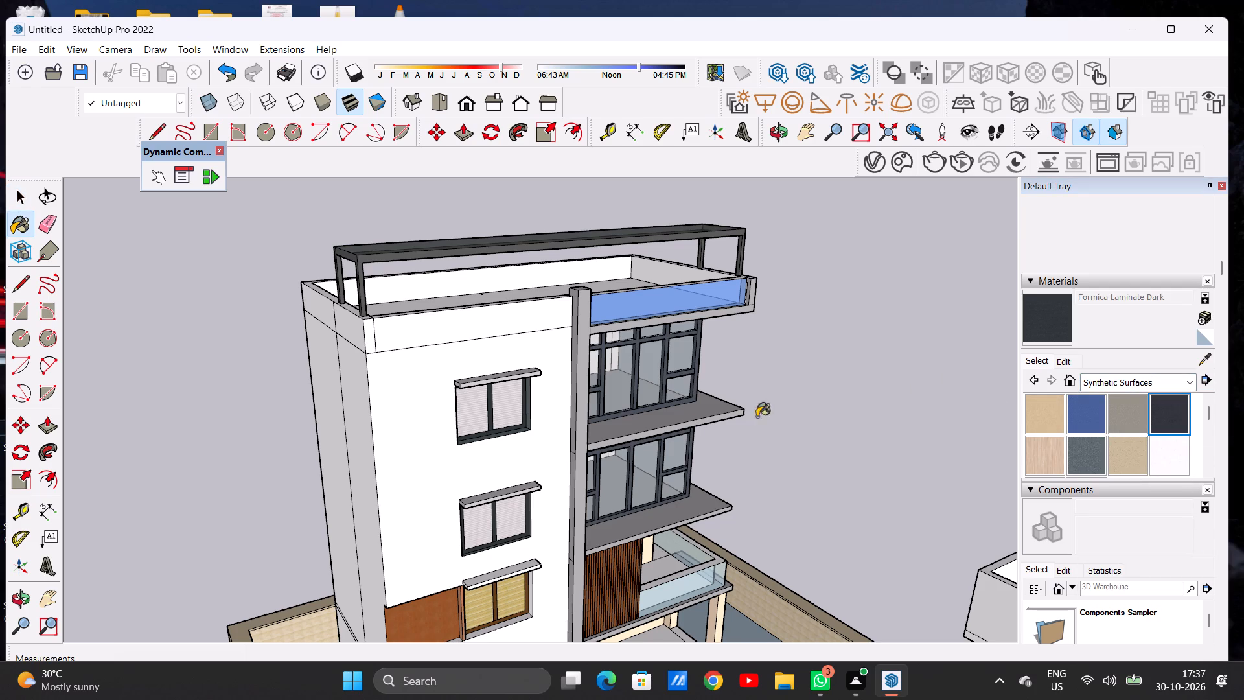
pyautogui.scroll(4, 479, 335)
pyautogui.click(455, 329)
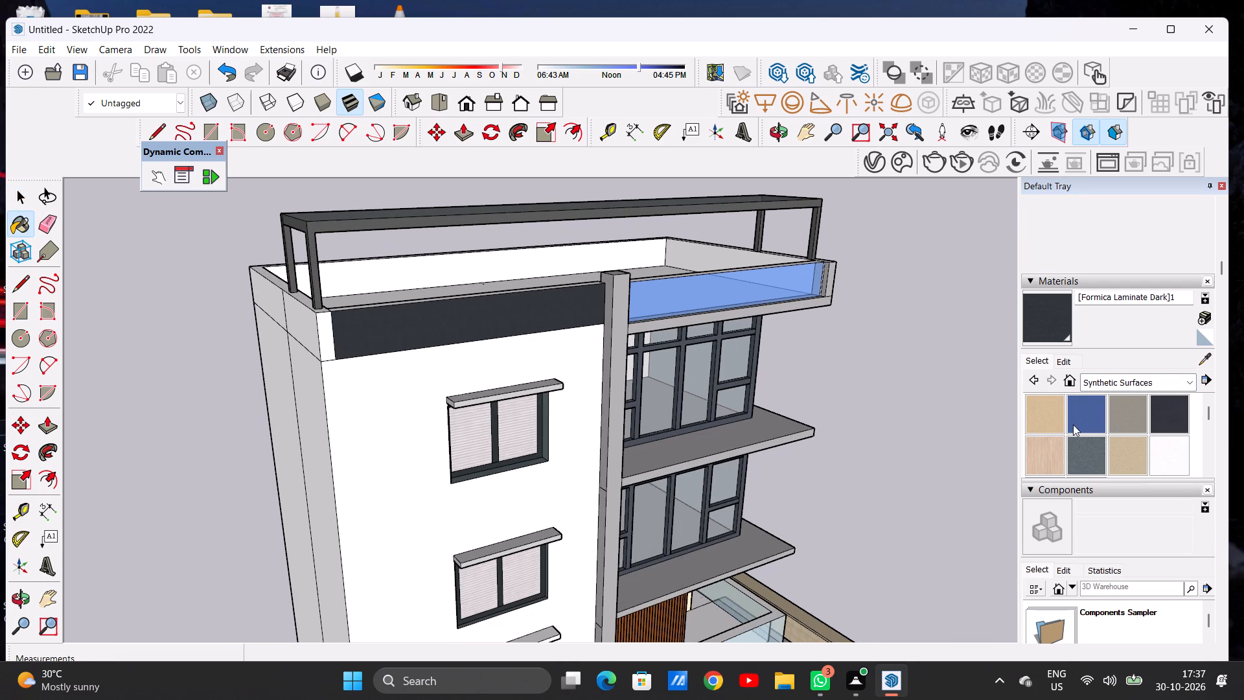
# Paint the front face and top of the parapet above the white window wall with Formica Speckled Grey.
pyautogui.click(1095, 445)
pyautogui.click(509, 312)
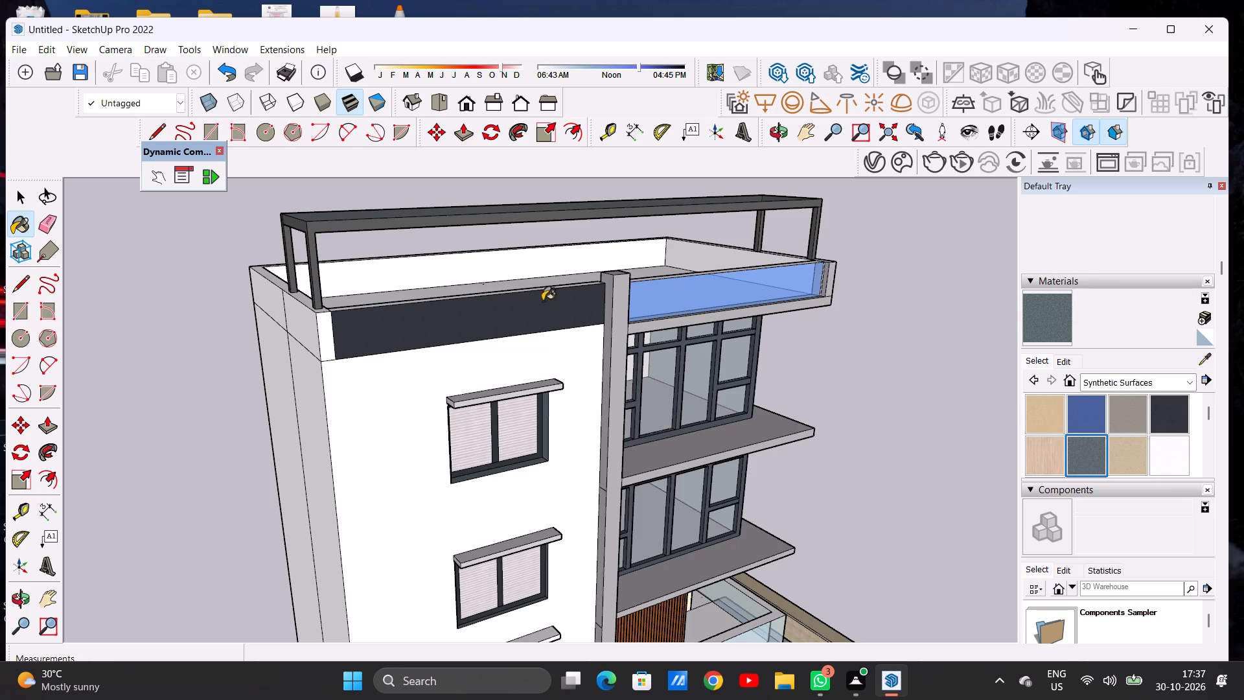
pyautogui.moveTo(553, 297); pyautogui.dragTo(231, 390, button='middle')
pyautogui.scroll(12, 407, 307)
pyautogui.click(433, 345)
# Paint the narrow white corner strip at the outer end of the grey front parapet band with Formica Speckled Grey.
pyautogui.moveTo(551, 321); pyautogui.dragTo(544, 321, button='middle')
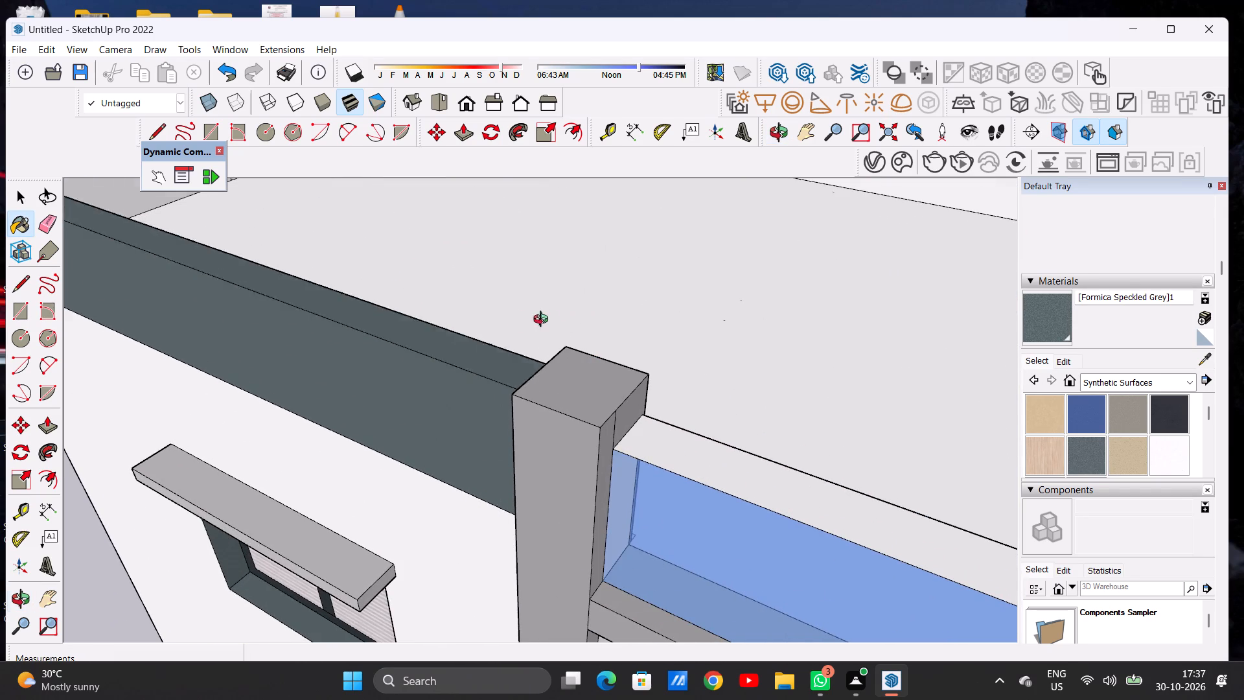
pyautogui.moveTo(544, 321); pyautogui.dragTo(293, 278, button='middle')
pyautogui.moveTo(297, 279); pyautogui.dragTo(384, 270, button='middle')
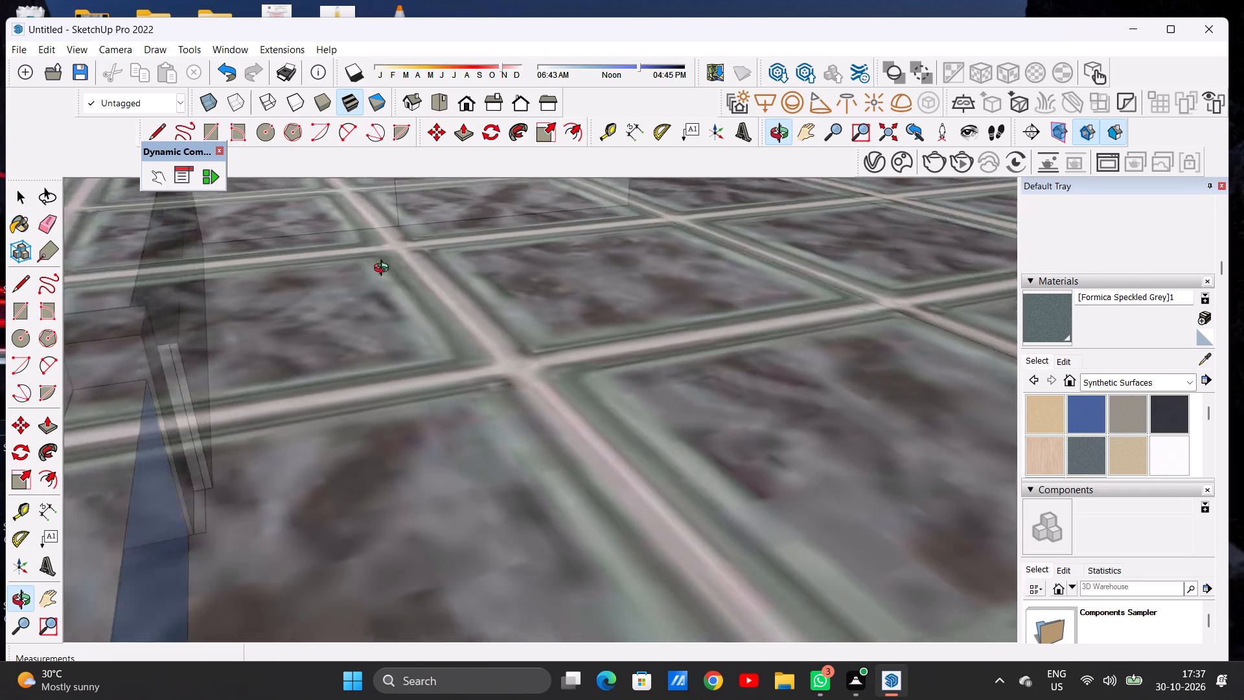
pyautogui.moveTo(384, 270); pyautogui.dragTo(676, 222, button='middle')
pyautogui.scroll(-20, 620, 316)
pyautogui.scroll(-4, 620, 316)
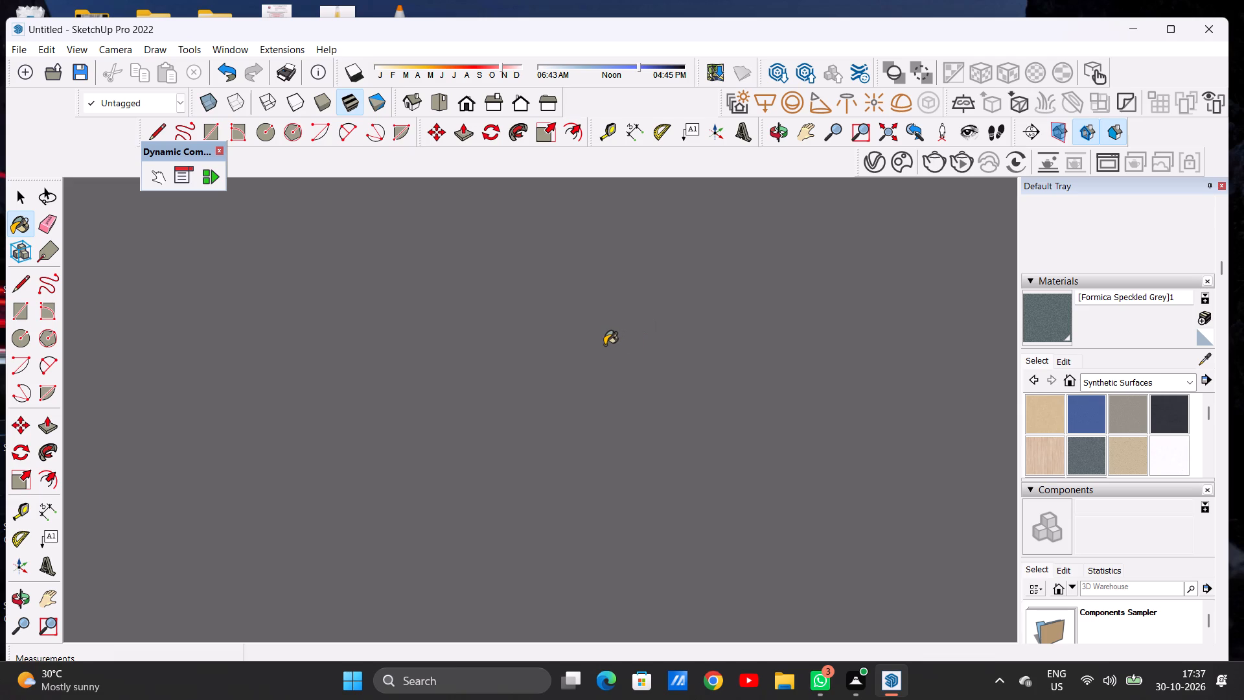
pyautogui.scroll(-20, 605, 345)
pyautogui.scroll(-6, 605, 345)
pyautogui.scroll(1, 615, 361)
pyautogui.scroll(-20, 615, 361)
pyautogui.scroll(-2, 615, 361)
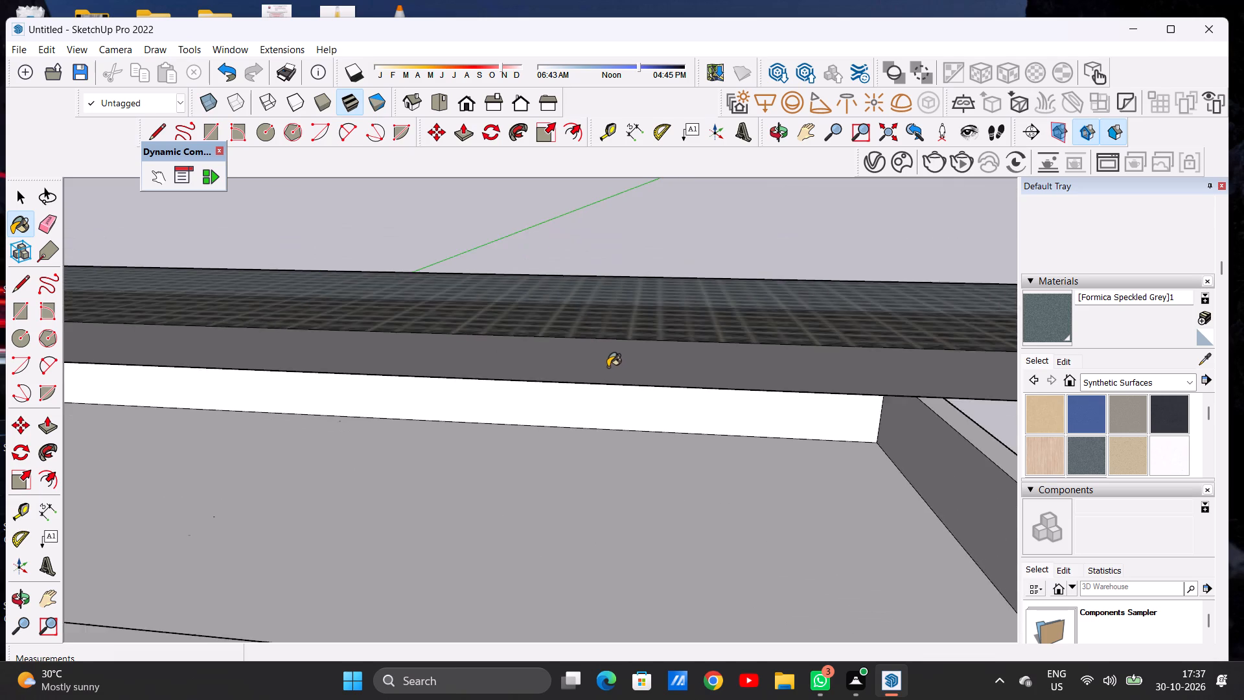
pyautogui.scroll(-19, 608, 367)
pyautogui.moveTo(437, 400); pyautogui.dragTo(716, 375, button='middle')
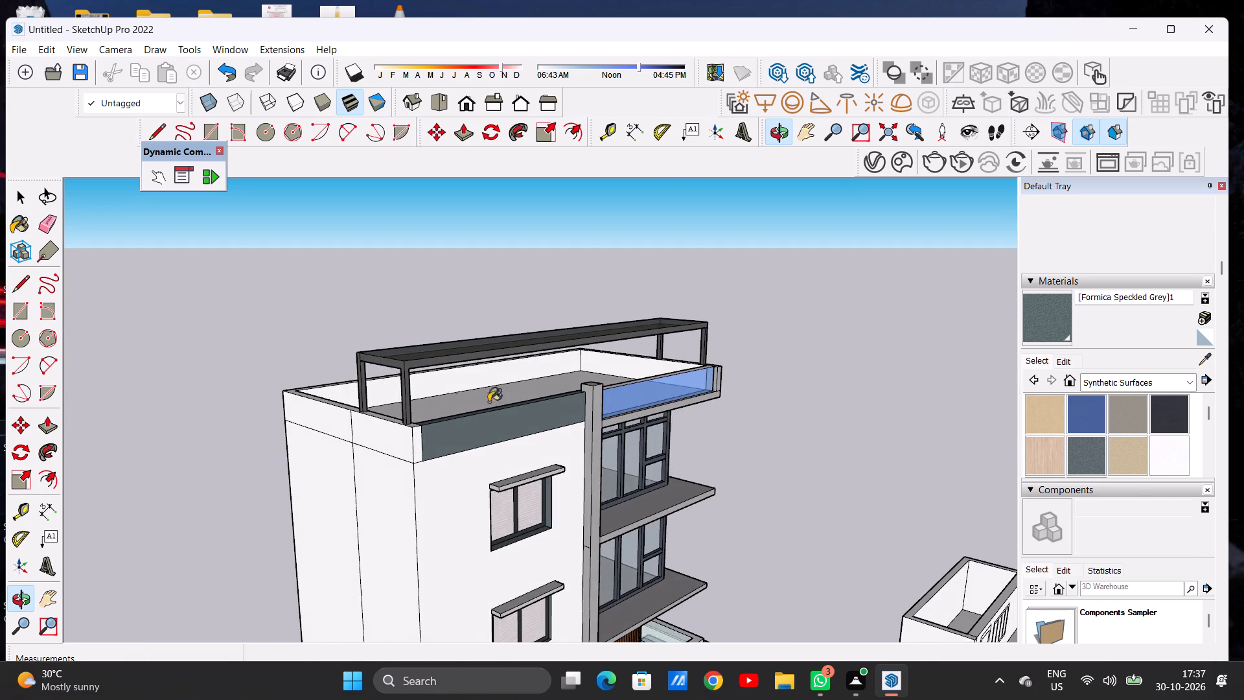
pyautogui.moveTo(484, 408); pyautogui.dragTo(373, 402, button='middle')
pyautogui.scroll(10, 320, 417)
pyautogui.scroll(-1, 319, 423)
pyautogui.scroll(6, 319, 423)
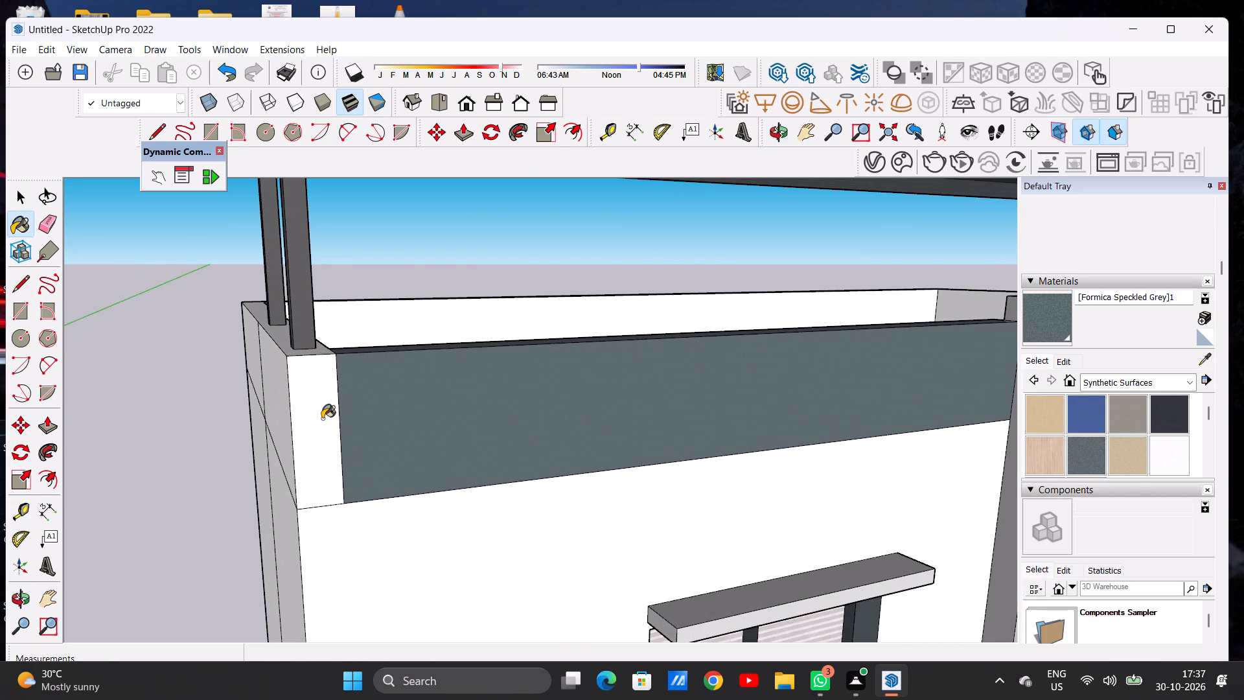
pyautogui.click(322, 419)
pyautogui.moveTo(381, 390); pyautogui.dragTo(742, 423, button='middle')
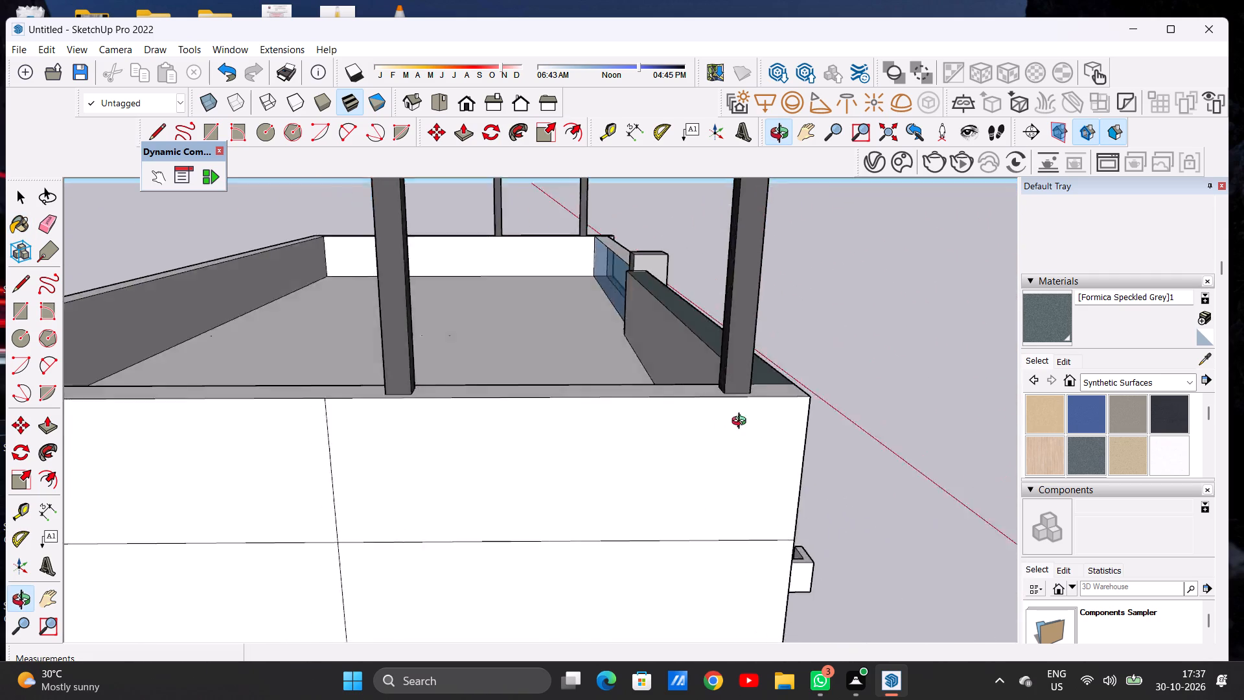
# Examine the grey parapet corner and the house's upper front facade from close up and from a distance.
pyautogui.moveTo(742, 423); pyautogui.dragTo(795, 423, button='middle')
pyautogui.scroll(6, 713, 378)
pyautogui.click(716, 362)
pyautogui.moveTo(750, 364); pyautogui.dragTo(447, 345, button='middle')
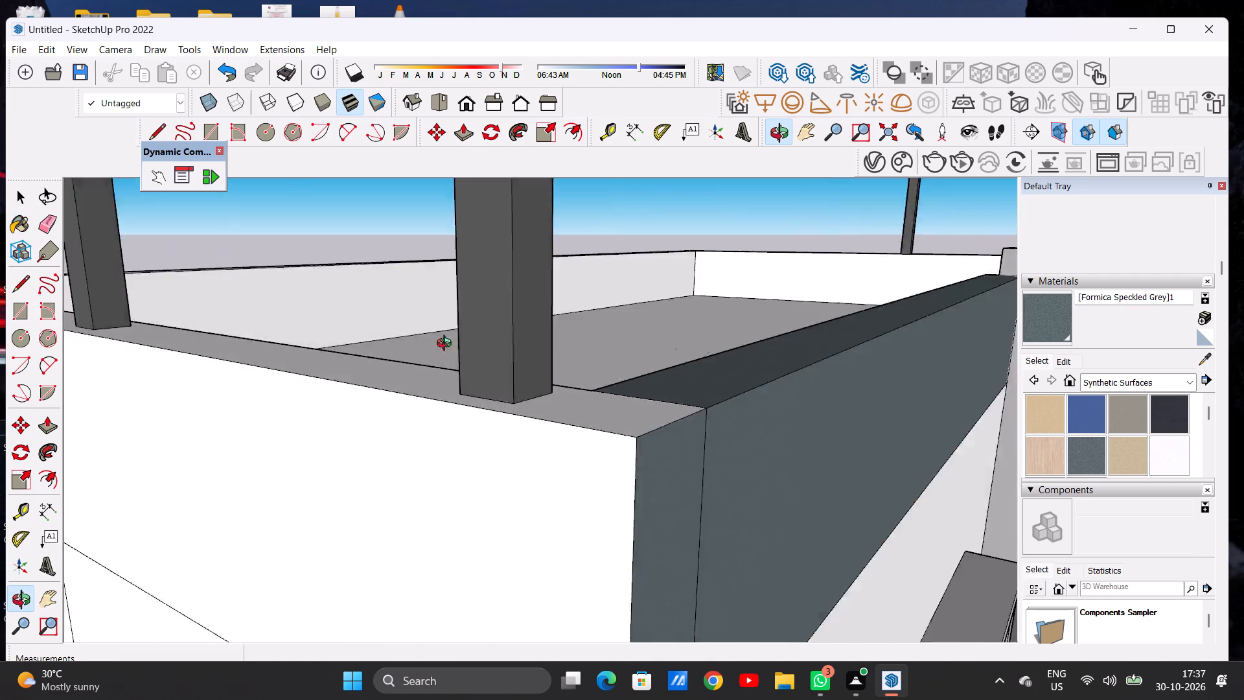
pyautogui.moveTo(447, 345); pyautogui.dragTo(295, 345, button='middle')
pyautogui.scroll(-20, 347, 393)
pyautogui.scroll(-6, 347, 393)
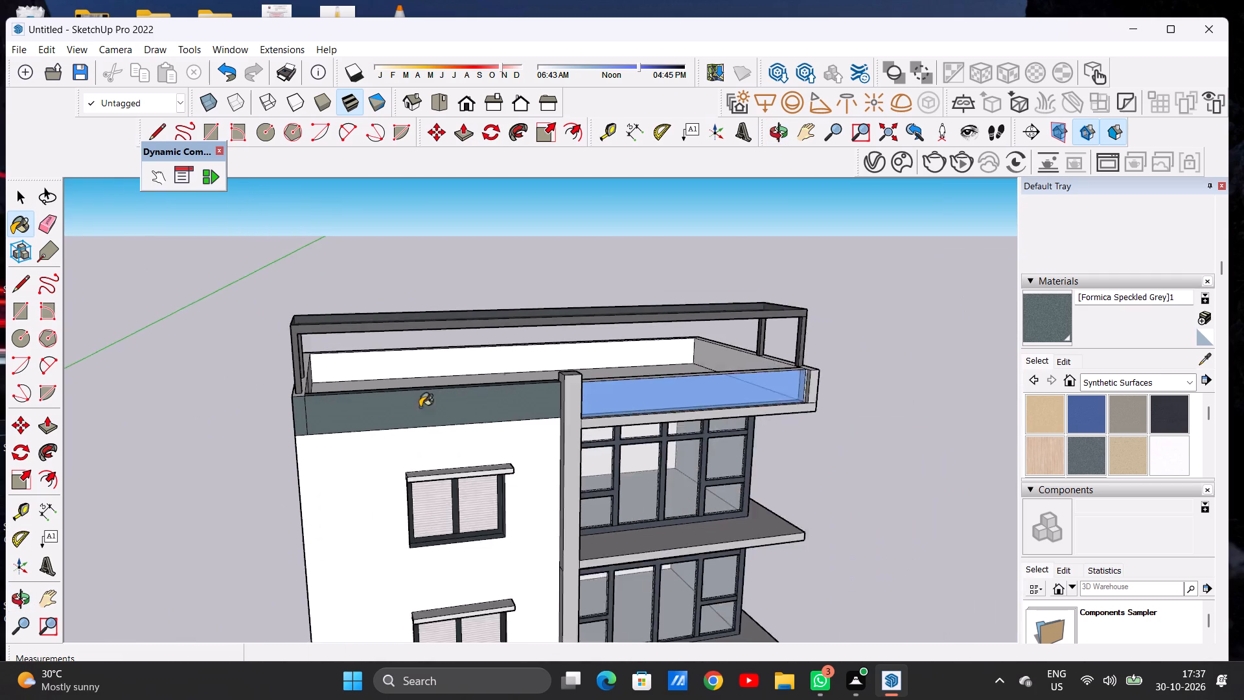
pyautogui.scroll(-2, 420, 407)
pyautogui.moveTo(433, 424); pyautogui.dragTo(402, 366, button='middle')
pyautogui.scroll(-6, 401, 365)
pyautogui.moveTo(555, 415); pyautogui.dragTo(505, 395, button='middle')
pyautogui.press('space')
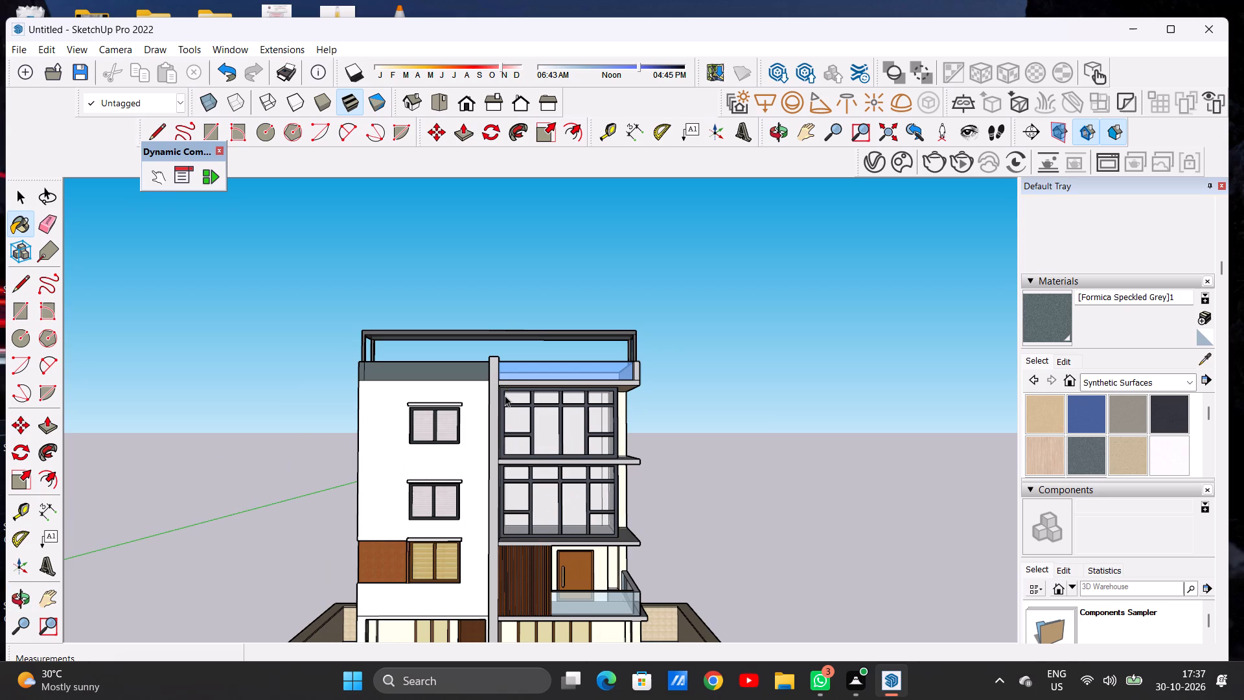
# Paint the white faces of the two rooftop pergola posts above the windowed wall with Color M06 from Colors.
pyautogui.click(1154, 381)
pyautogui.click(1151, 440)
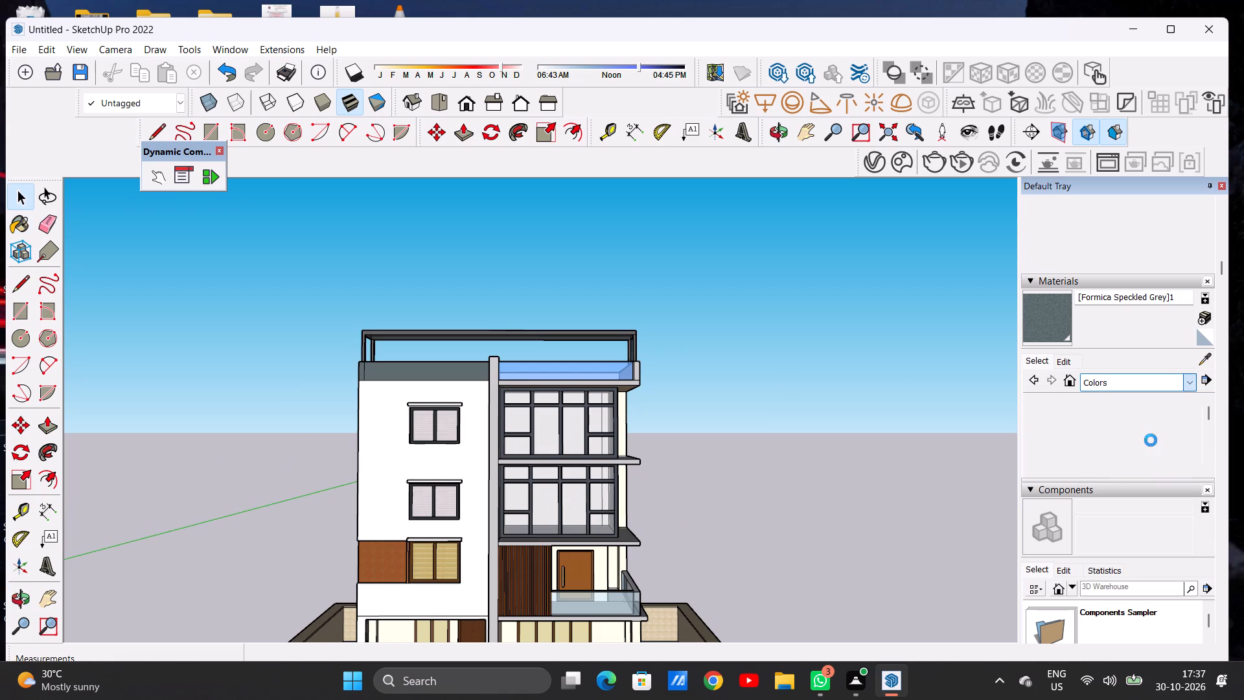
pyautogui.scroll(-14, 1156, 440)
pyautogui.scroll(1, 1156, 437)
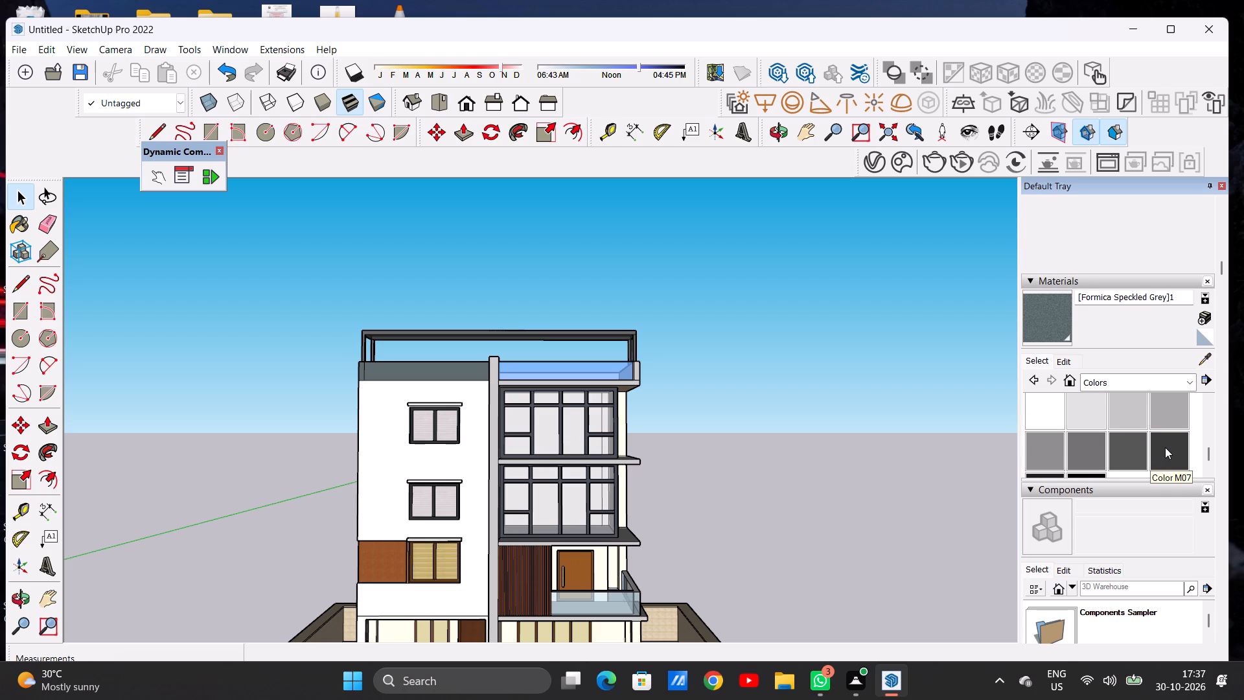
pyautogui.click(1165, 447)
pyautogui.click(1135, 452)
pyautogui.scroll(-5, 835, 395)
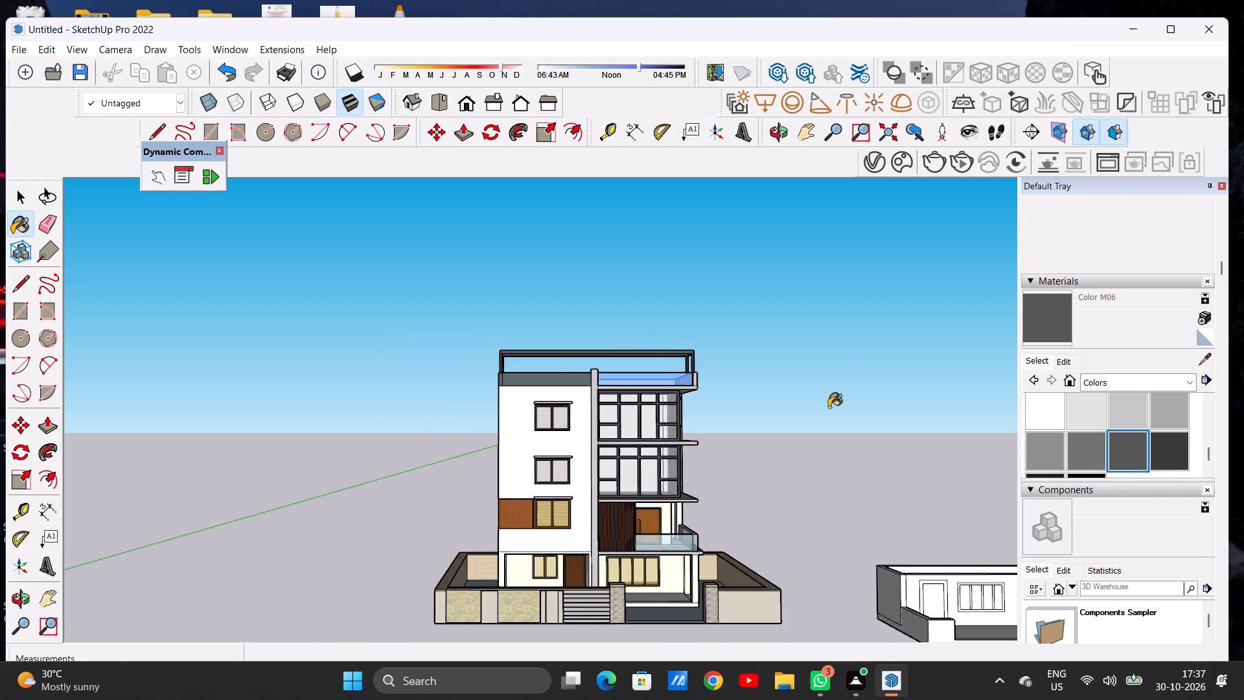
pyautogui.moveTo(774, 413); pyautogui.dragTo(432, 471, button='middle')
pyautogui.scroll(12, 515, 371)
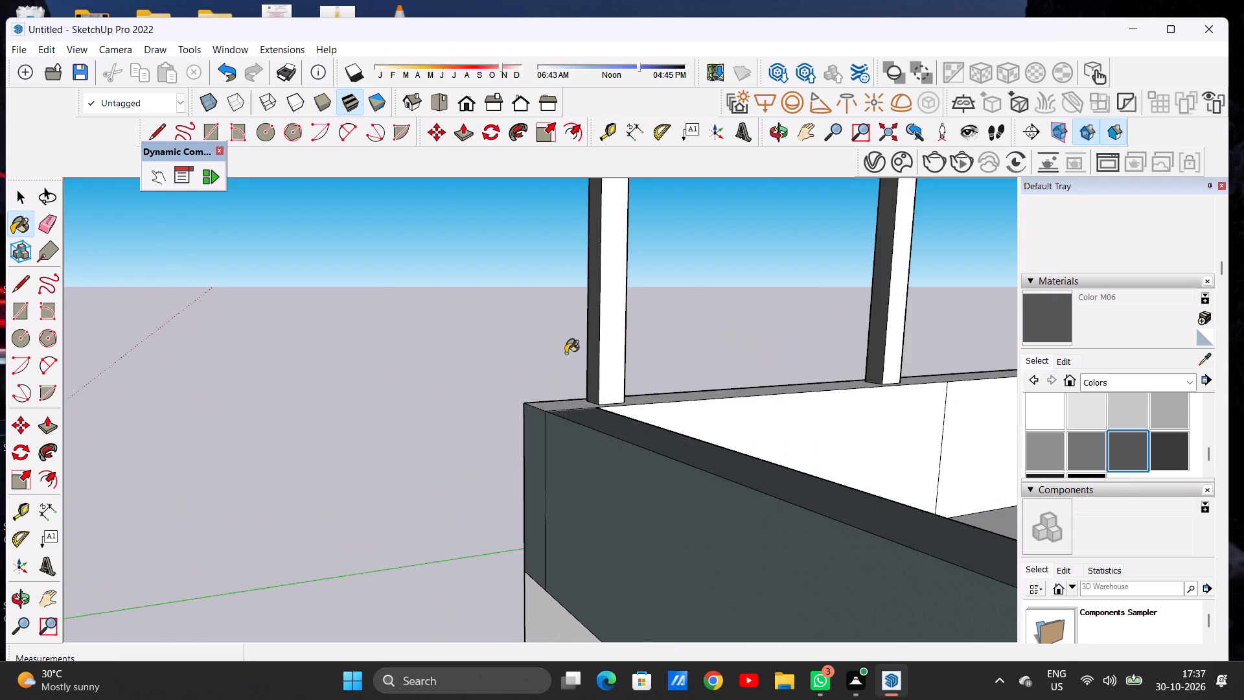
pyautogui.scroll(-6, 570, 355)
pyautogui.scroll(6, 611, 360)
pyautogui.scroll(-4, 611, 361)
pyautogui.moveTo(610, 375); pyautogui.dragTo(552, 349, button='middle')
pyautogui.scroll(10, 589, 352)
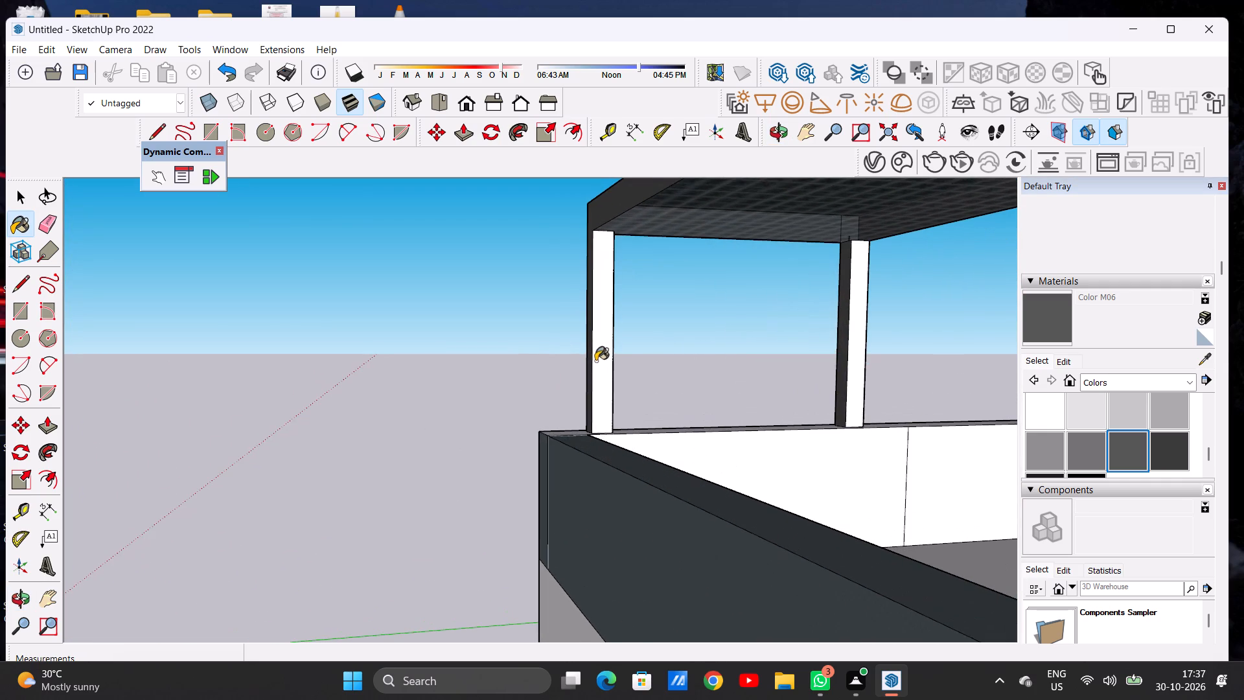
pyautogui.click(605, 358)
pyautogui.click(858, 371)
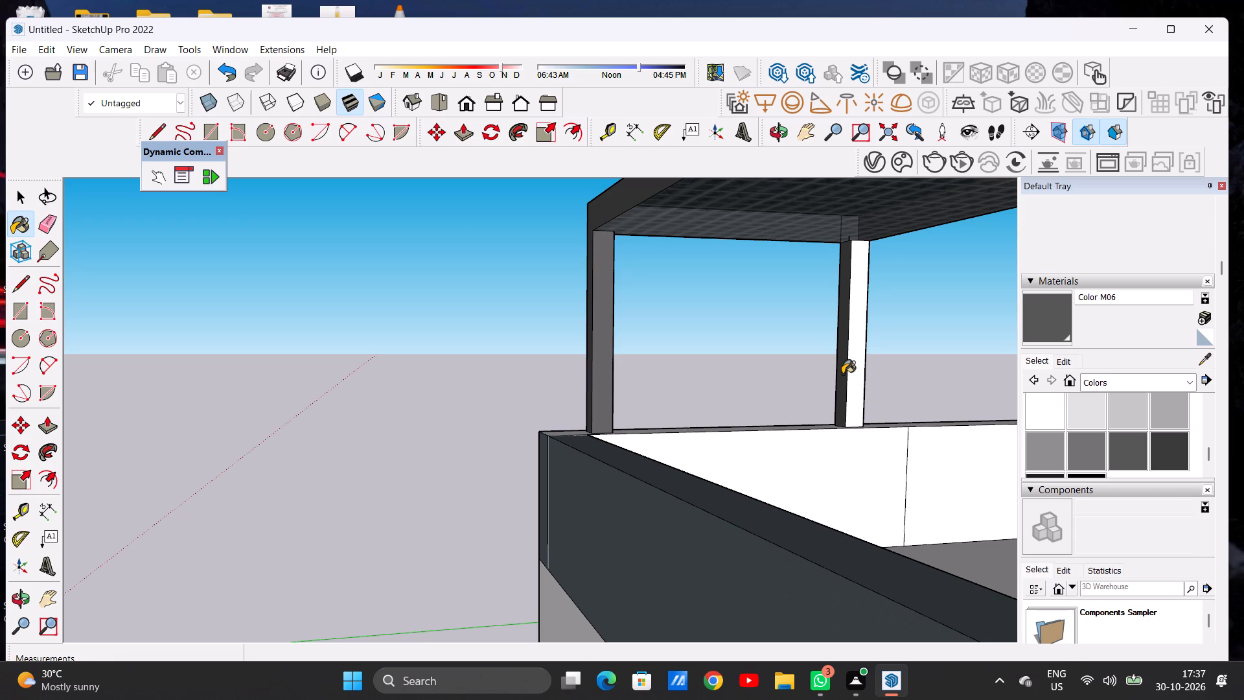
# Examine the rooftop pergola posts and the roof parapet from the front and both sides of the house.
pyautogui.scroll(-14, 800, 380)
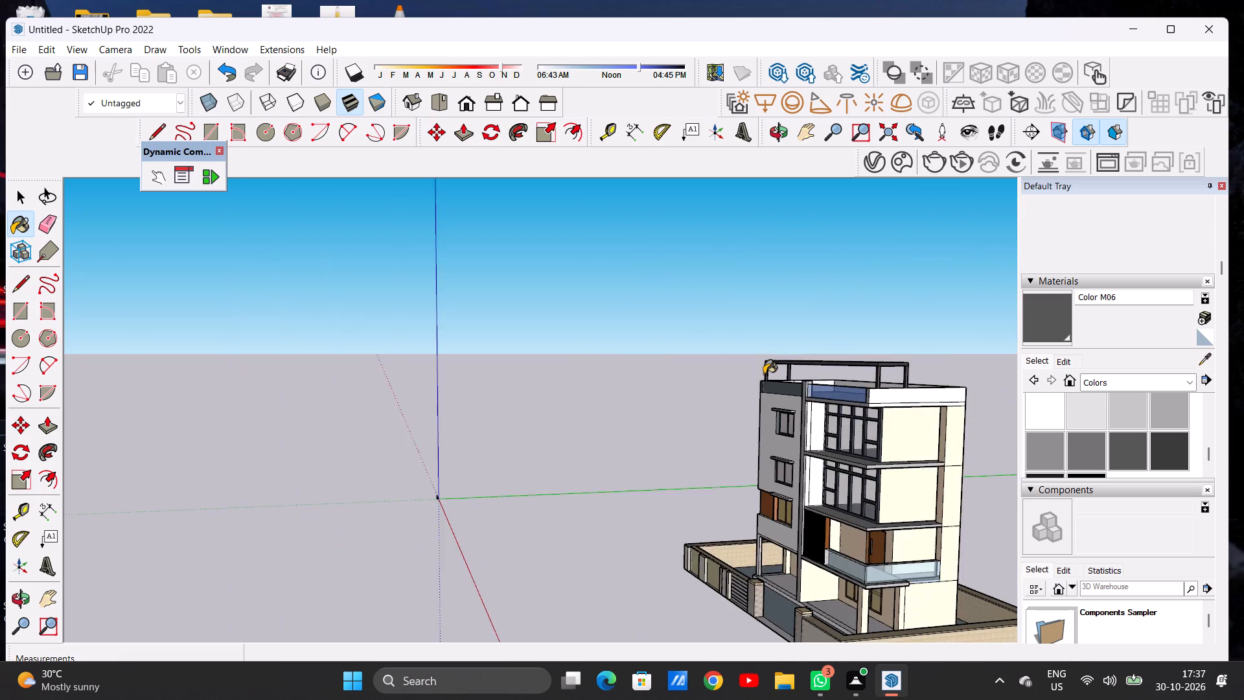
pyautogui.moveTo(770, 377); pyautogui.dragTo(992, 390, button='middle')
pyautogui.moveTo(739, 401); pyautogui.dragTo(1035, 391, button='middle')
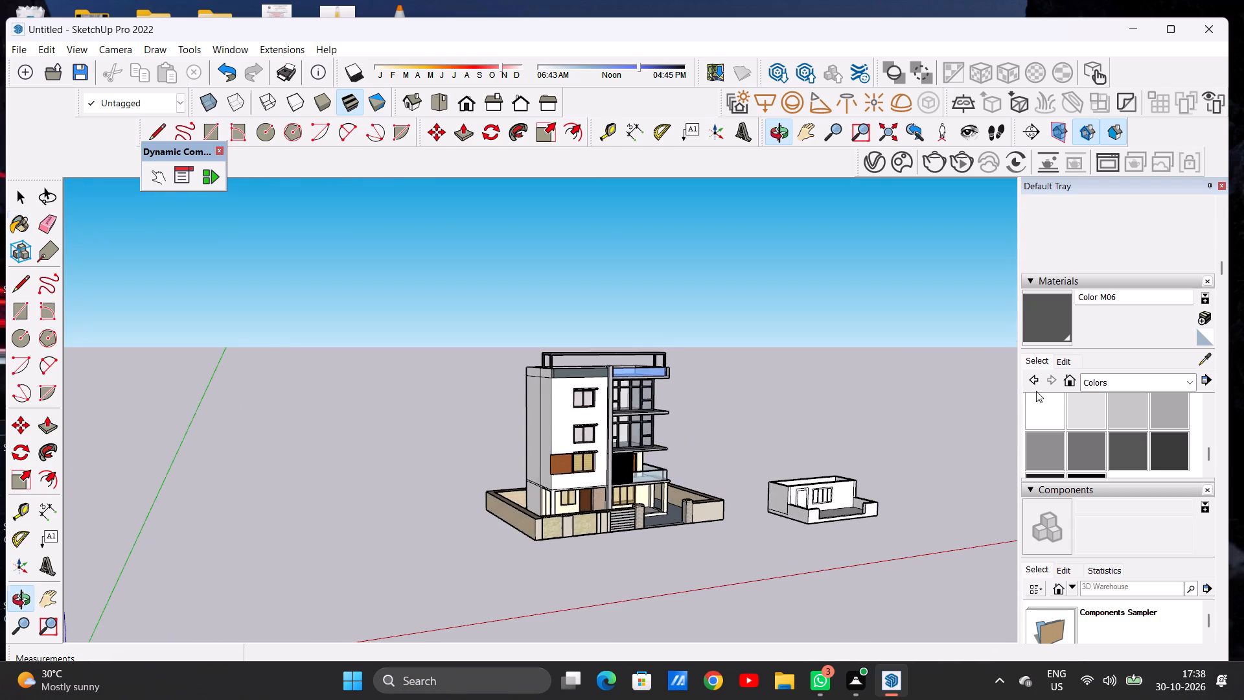
pyautogui.scroll(8, 676, 374)
pyautogui.scroll(-1, 645, 332)
pyautogui.scroll(5, 645, 332)
pyautogui.scroll(-1, 645, 332)
pyautogui.scroll(16, 645, 332)
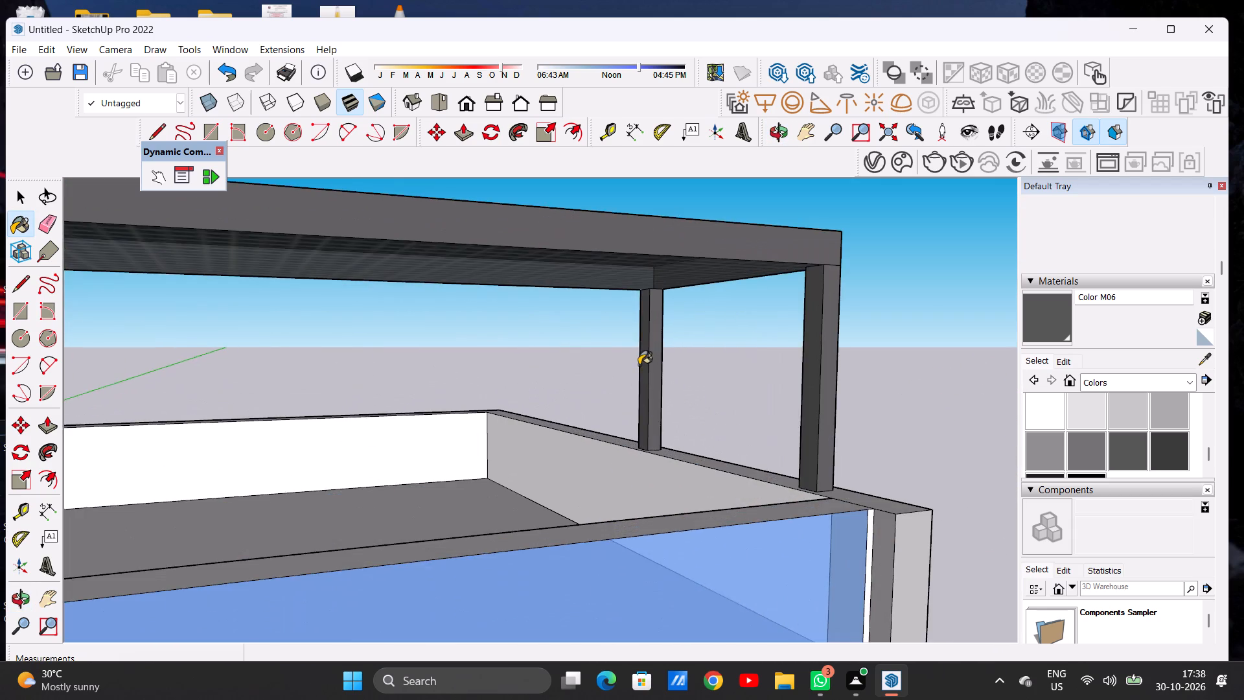
pyautogui.moveTo(639, 365); pyautogui.dragTo(505, 369, button='middle')
pyautogui.scroll(-12, 724, 358)
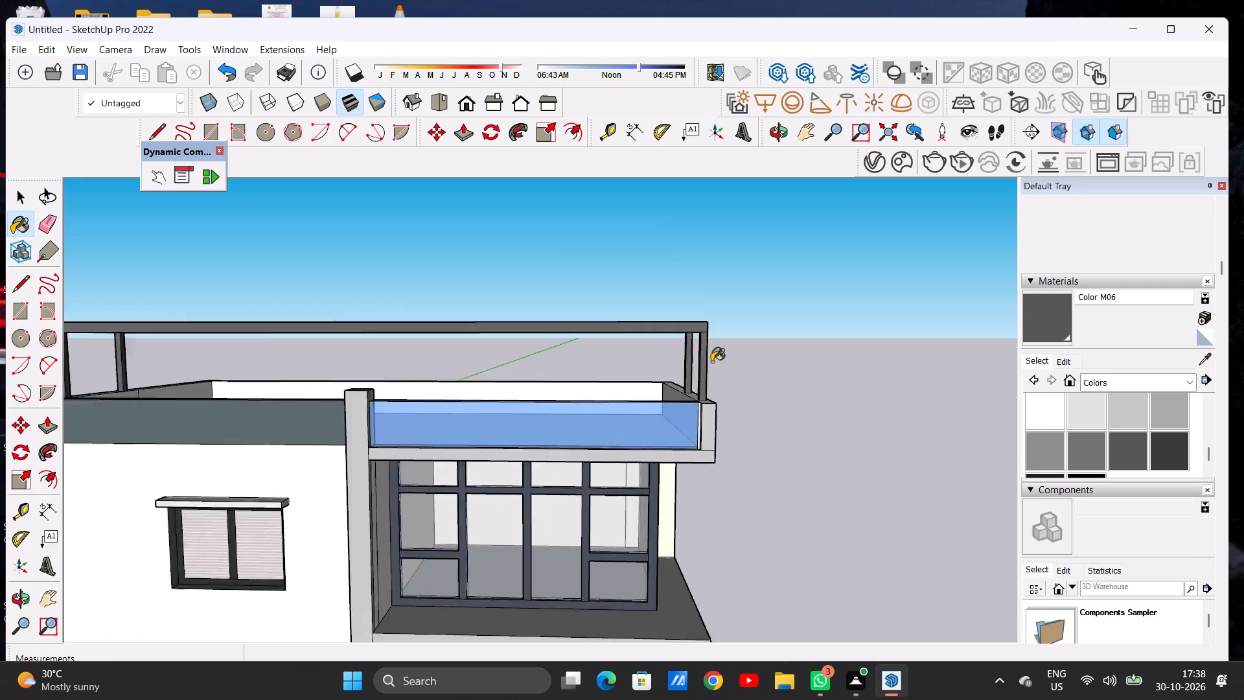
pyautogui.scroll(-2, 711, 362)
pyautogui.moveTo(757, 408); pyautogui.dragTo(387, 448, button='middle')
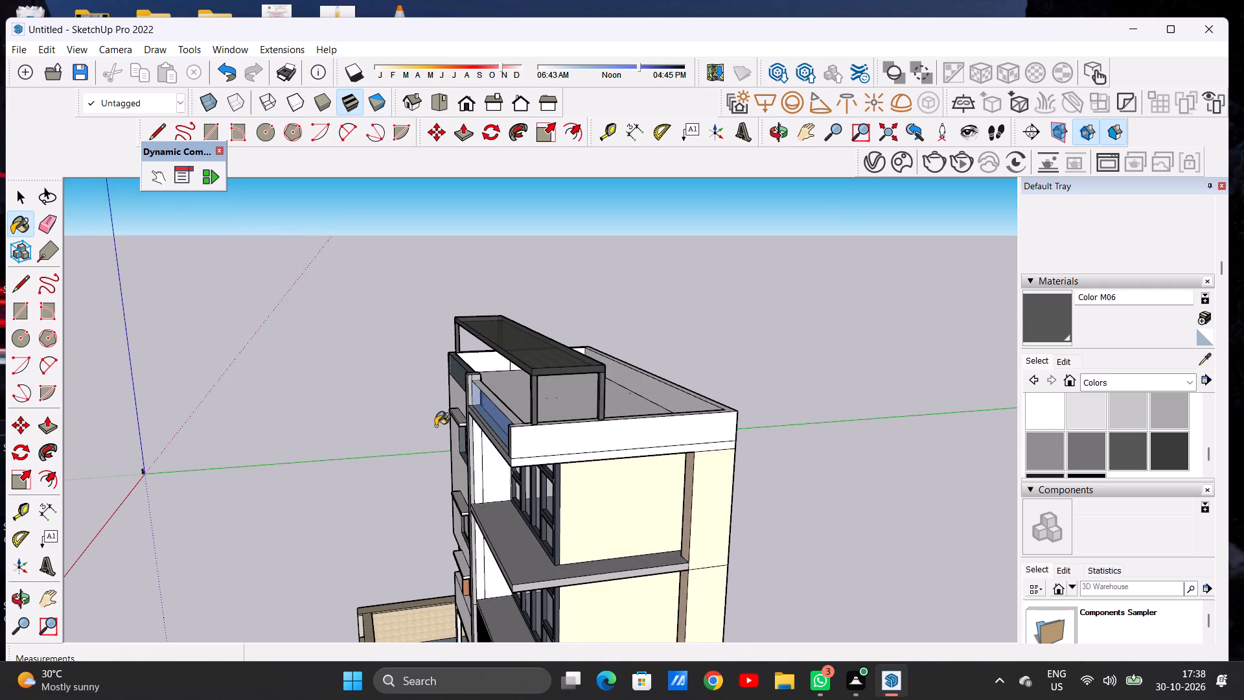
pyautogui.scroll(-4, 439, 425)
pyautogui.scroll(1, 455, 425)
pyautogui.scroll(-2, 463, 425)
pyautogui.moveTo(481, 452); pyautogui.dragTo(792, 419, button='middle')
pyautogui.moveTo(457, 431); pyautogui.dragTo(489, 434, button='middle')
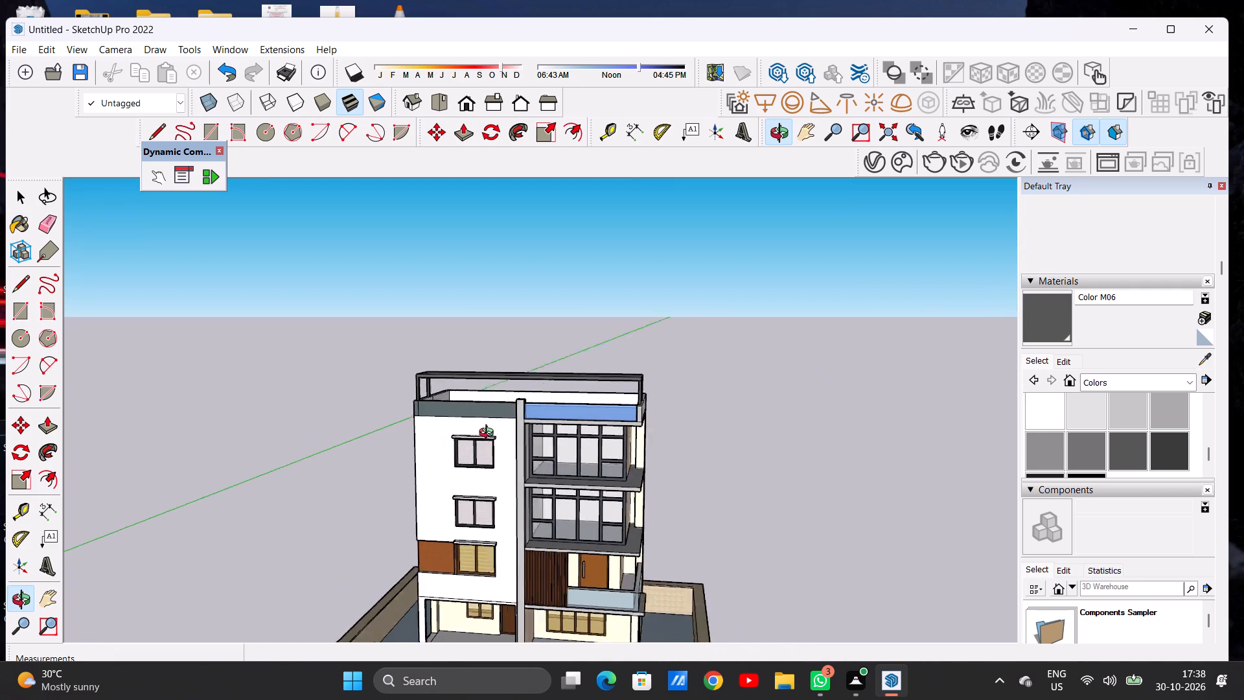
pyautogui.moveTo(489, 434); pyautogui.dragTo(359, 412, button='middle')
pyautogui.moveTo(592, 418); pyautogui.dragTo(478, 437, button='middle')
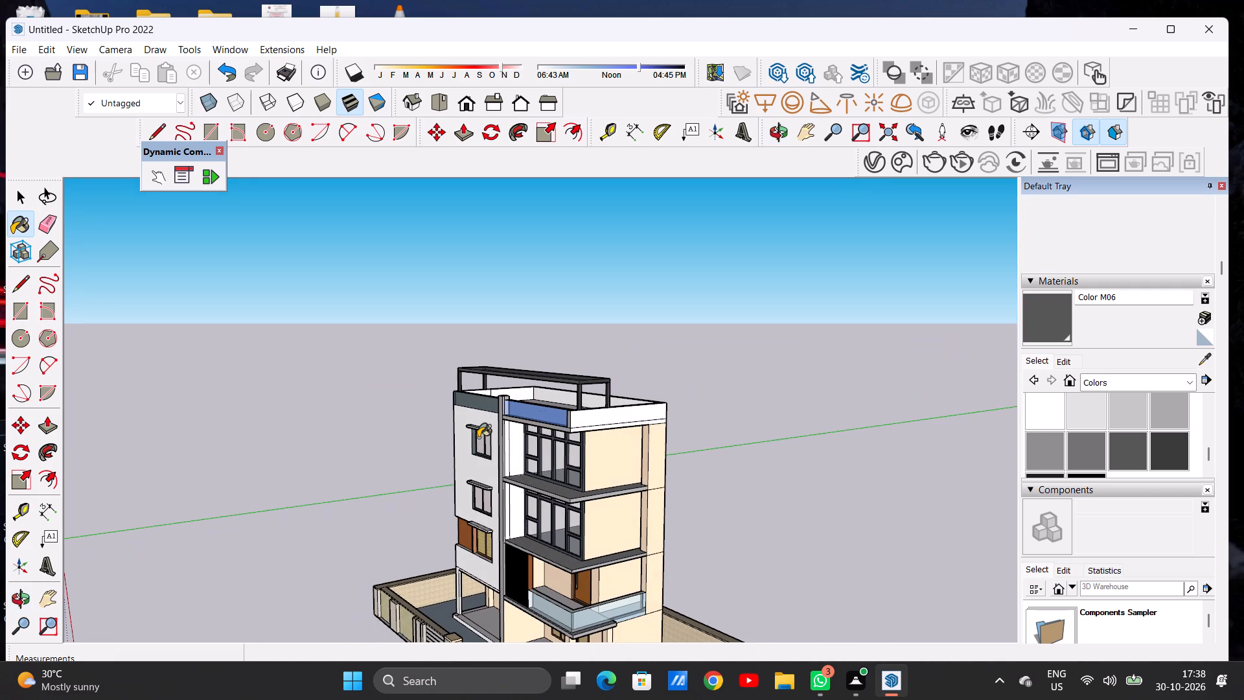
pyautogui.press('space')
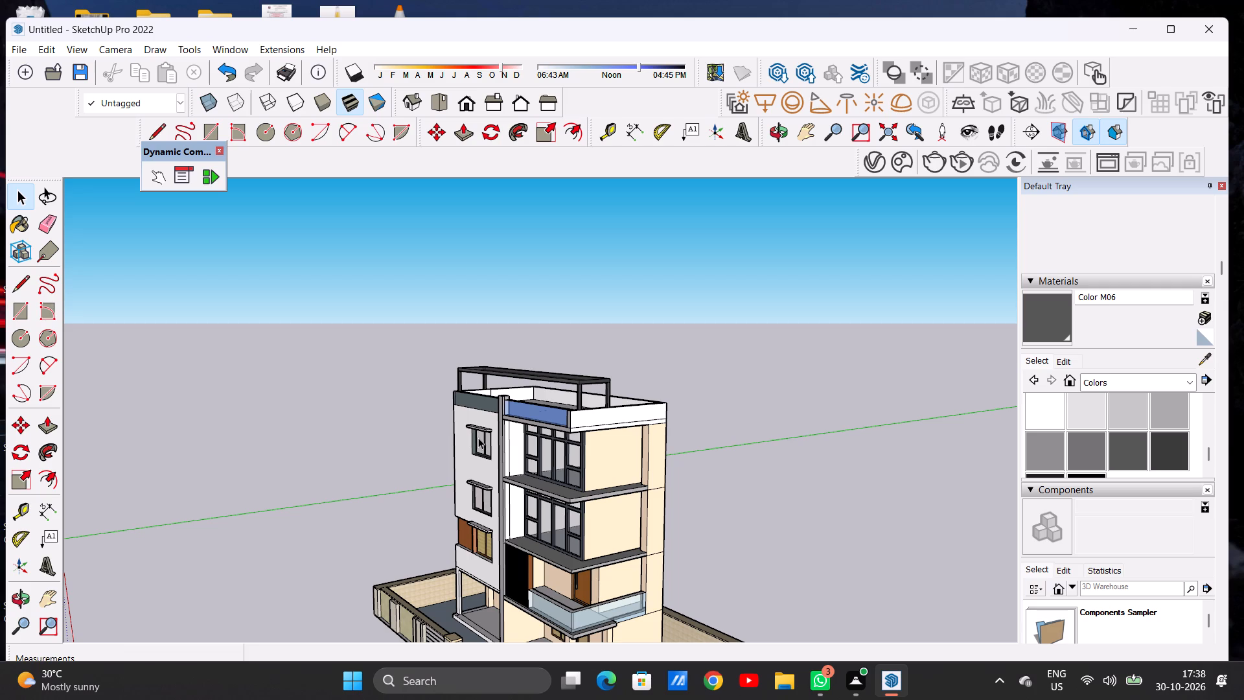
# Examine the white side parapet beside the glass panel and compare it with the grey front band.
pyautogui.scroll(-6, 452, 441)
pyautogui.moveTo(487, 486); pyautogui.dragTo(531, 479, button='middle')
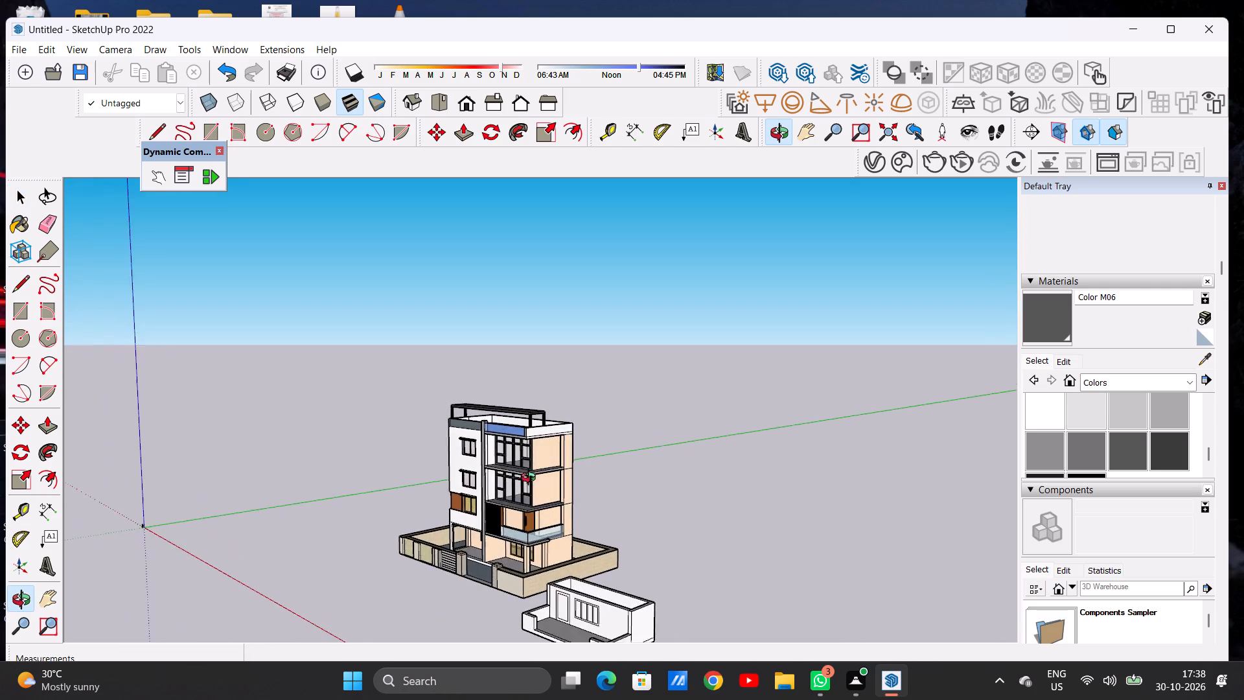
pyautogui.moveTo(531, 479); pyautogui.dragTo(531, 480, button='middle')
pyautogui.scroll(18, 560, 443)
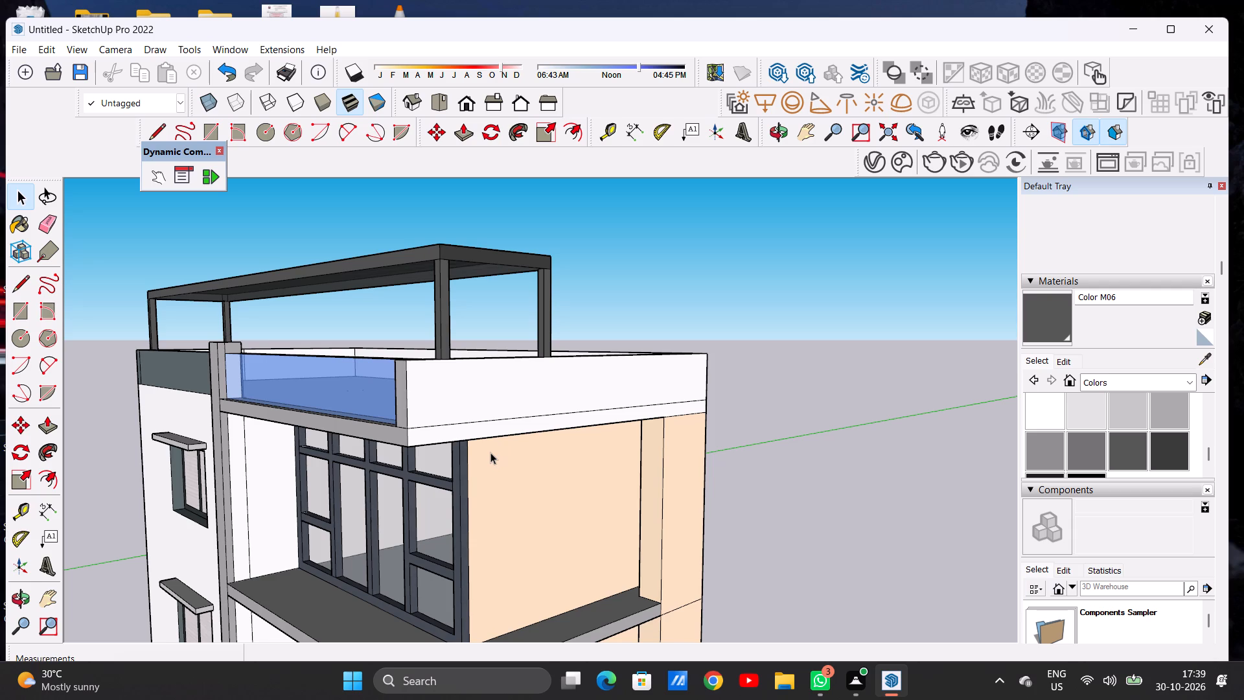
pyautogui.scroll(-6, 481, 444)
pyautogui.moveTo(462, 429); pyautogui.dragTo(571, 434, button='middle')
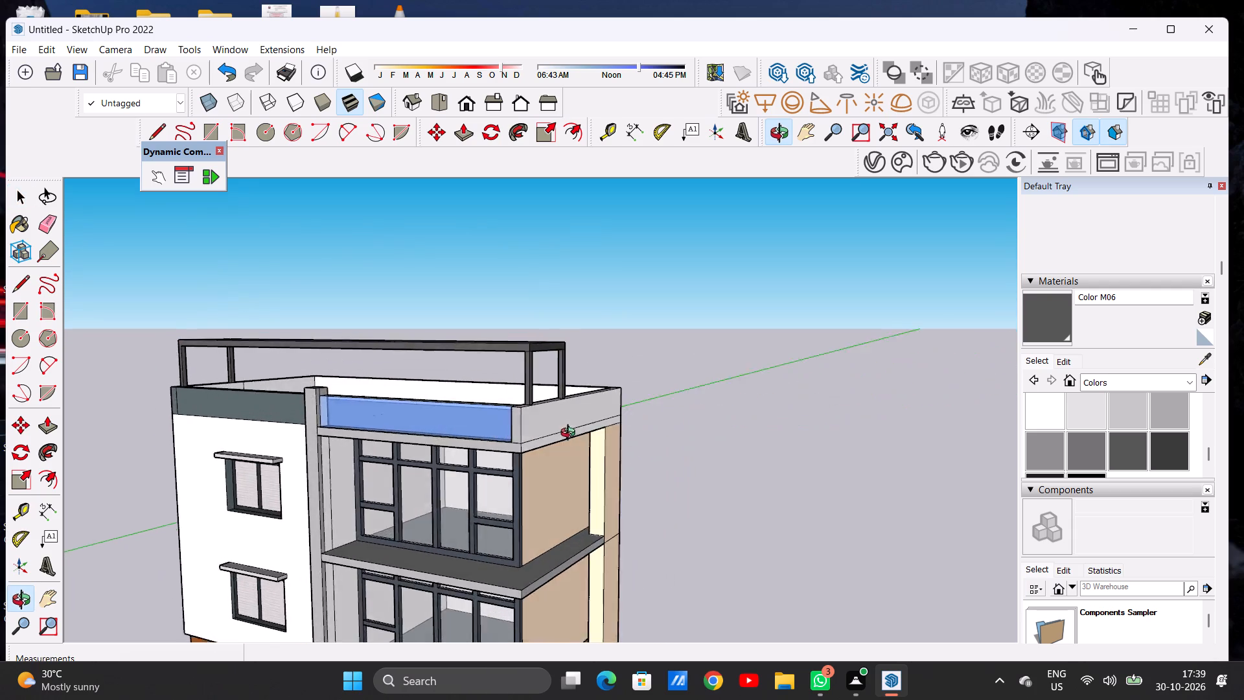
pyautogui.moveTo(571, 434); pyautogui.dragTo(588, 430, button='middle')
pyautogui.scroll(13, 520, 438)
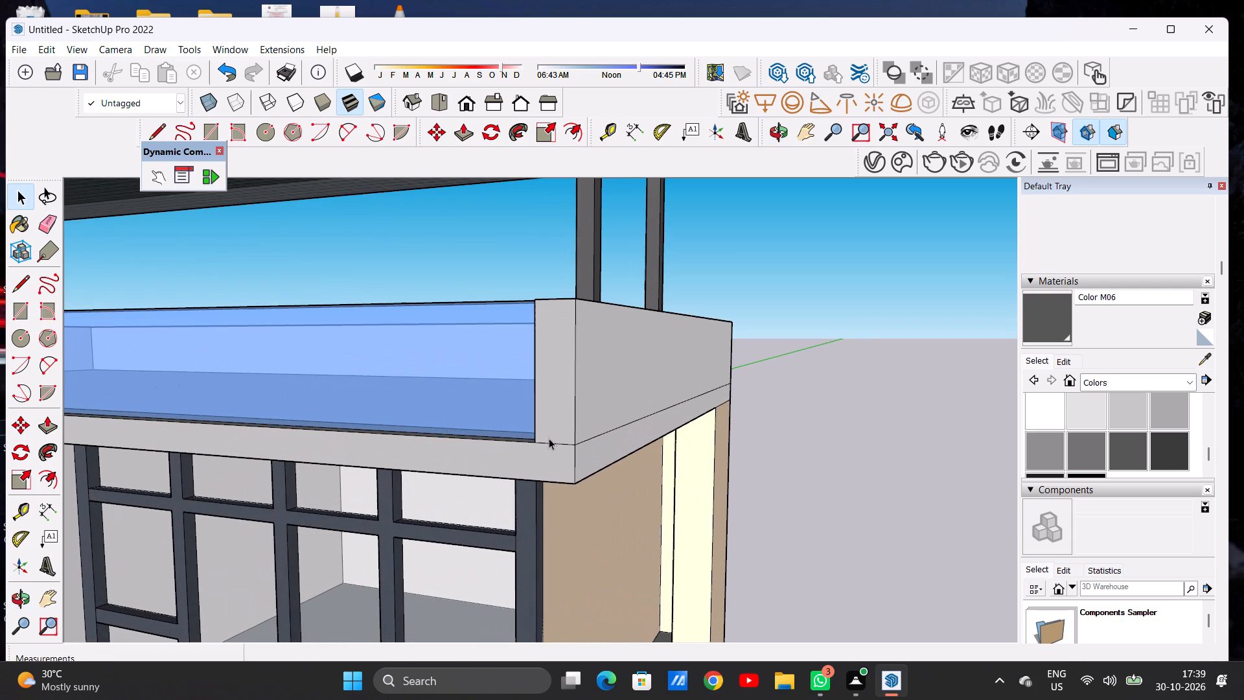
pyautogui.scroll(-5, 542, 437)
pyautogui.moveTo(563, 436); pyautogui.dragTo(682, 412, button='middle')
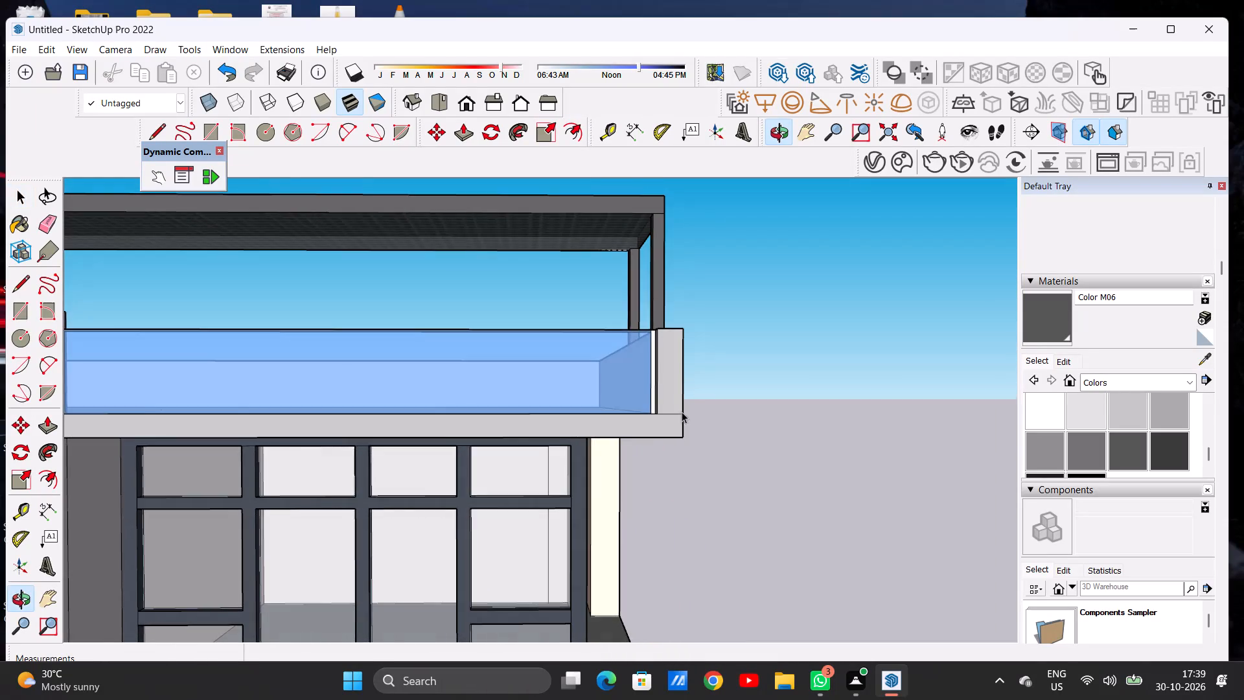
pyautogui.scroll(-14, 656, 410)
pyautogui.moveTo(425, 424); pyautogui.dragTo(689, 425, button='middle')
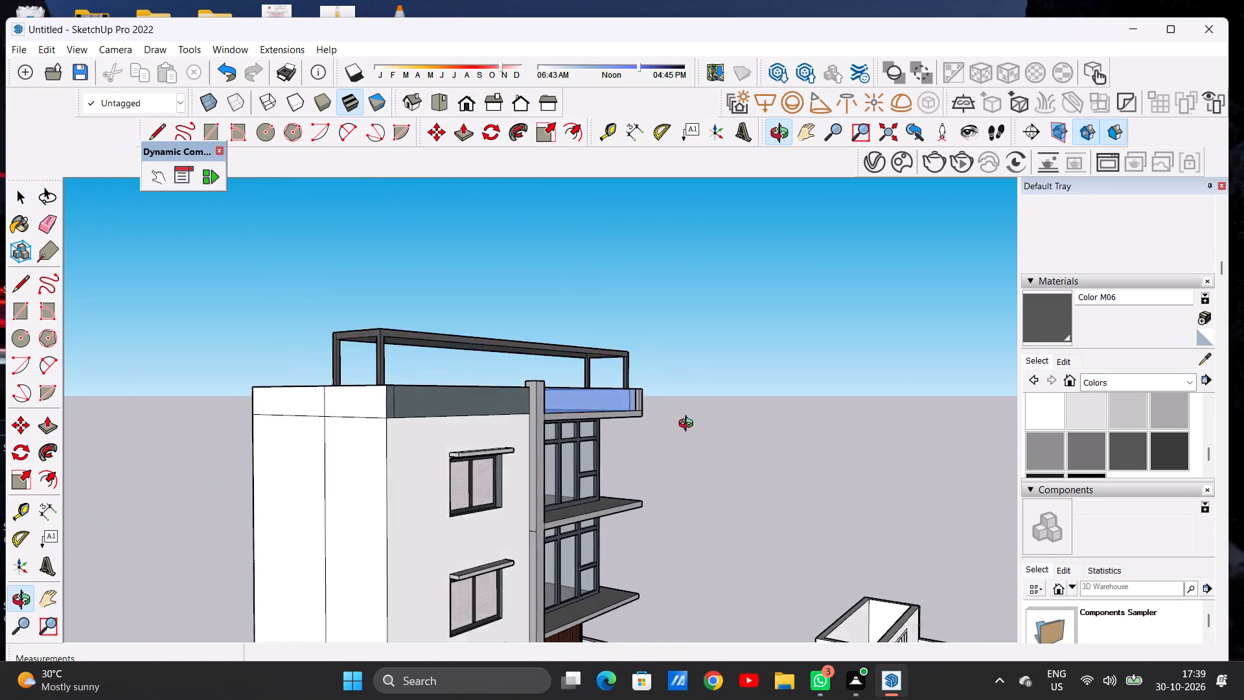
pyautogui.moveTo(689, 425); pyautogui.dragTo(363, 443, button='middle')
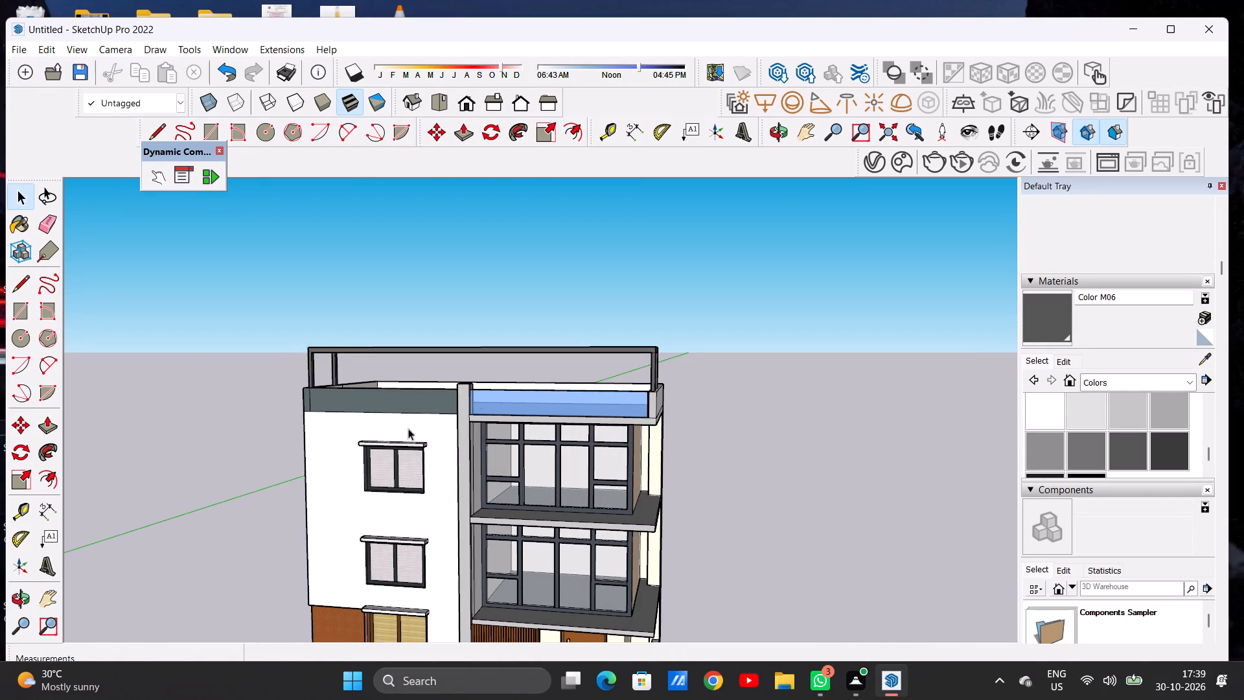
pyautogui.scroll(-5, 474, 422)
pyautogui.moveTo(560, 415); pyautogui.dragTo(527, 434, button='middle')
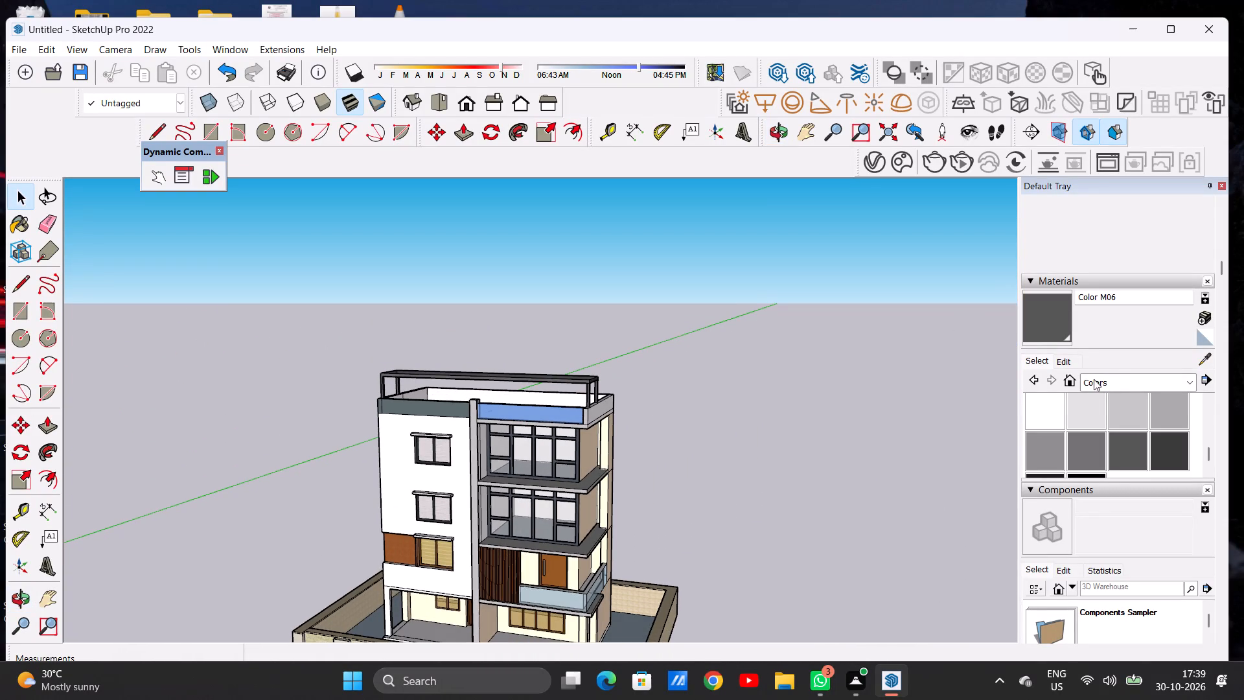
# Paint the side parapet face next to the glass panel and the slab edge below it with Formica Speckled Grey from Synthetic Surfaces.
pyautogui.click(1095, 379)
pyautogui.click(1115, 539)
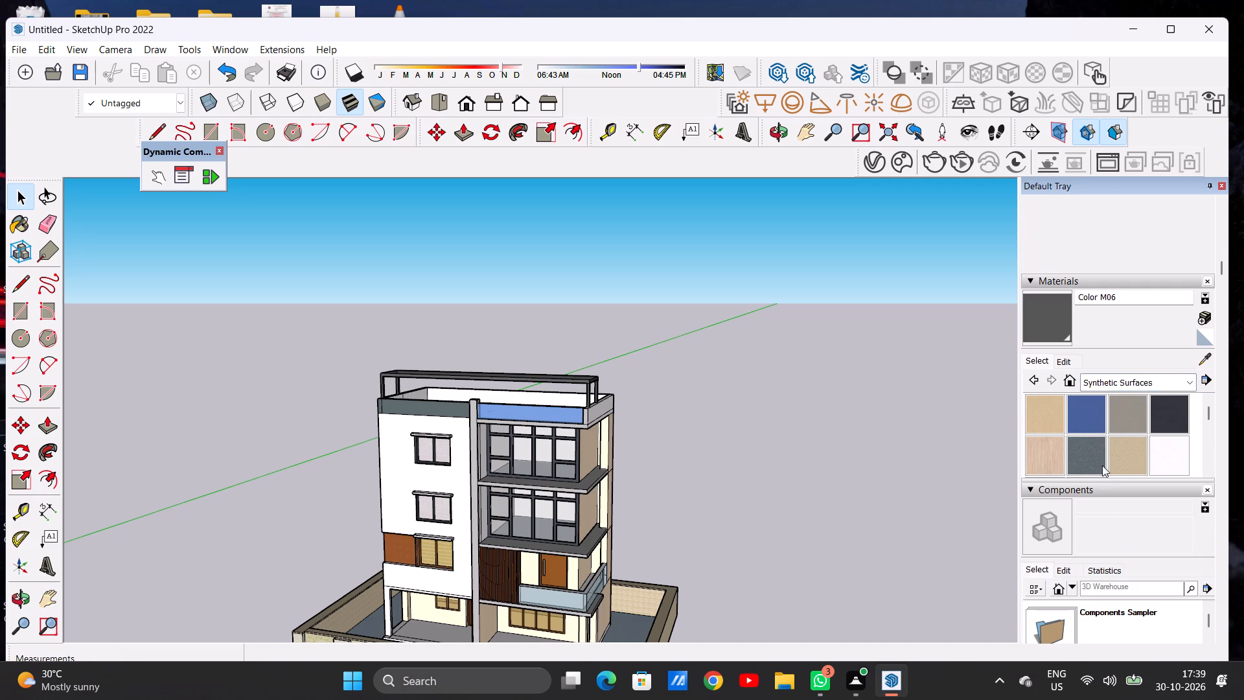
pyautogui.click(1077, 461)
pyautogui.scroll(12, 610, 406)
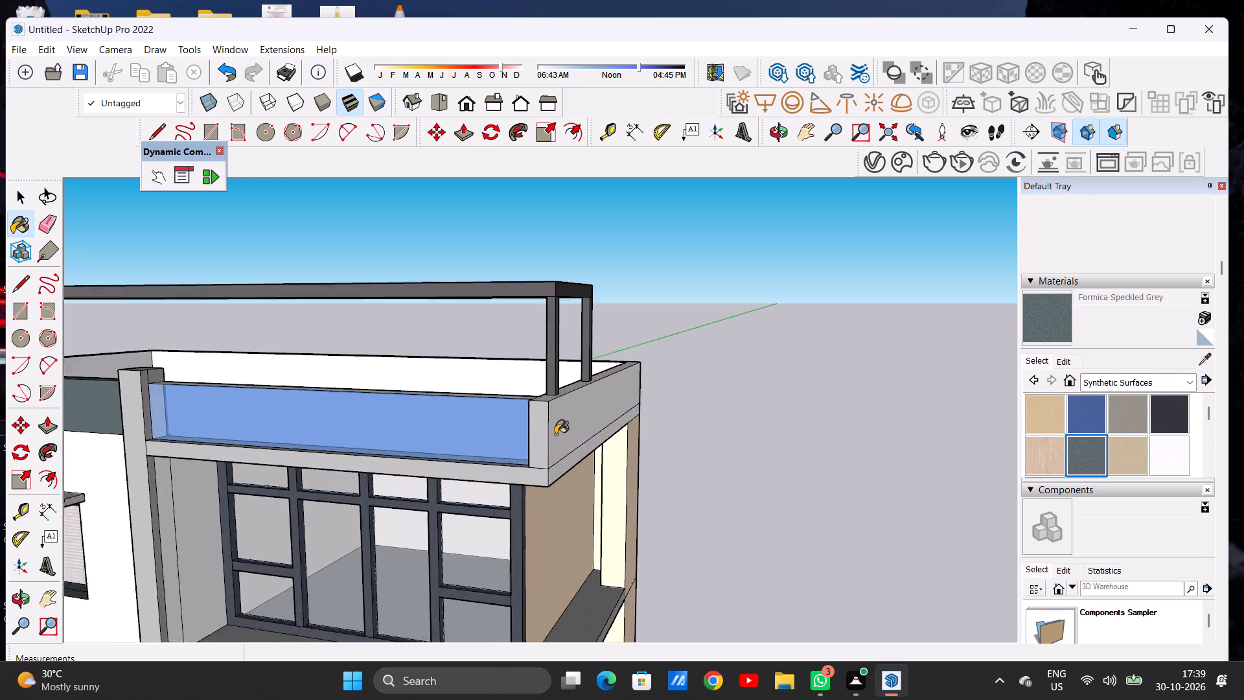
pyautogui.scroll(2, 555, 434)
pyautogui.scroll(-1, 555, 434)
pyautogui.scroll(6, 555, 432)
pyautogui.click(553, 429)
pyautogui.moveTo(636, 388); pyautogui.dragTo(498, 398, button='middle')
pyautogui.click(290, 519)
pyautogui.scroll(-5, 582, 429)
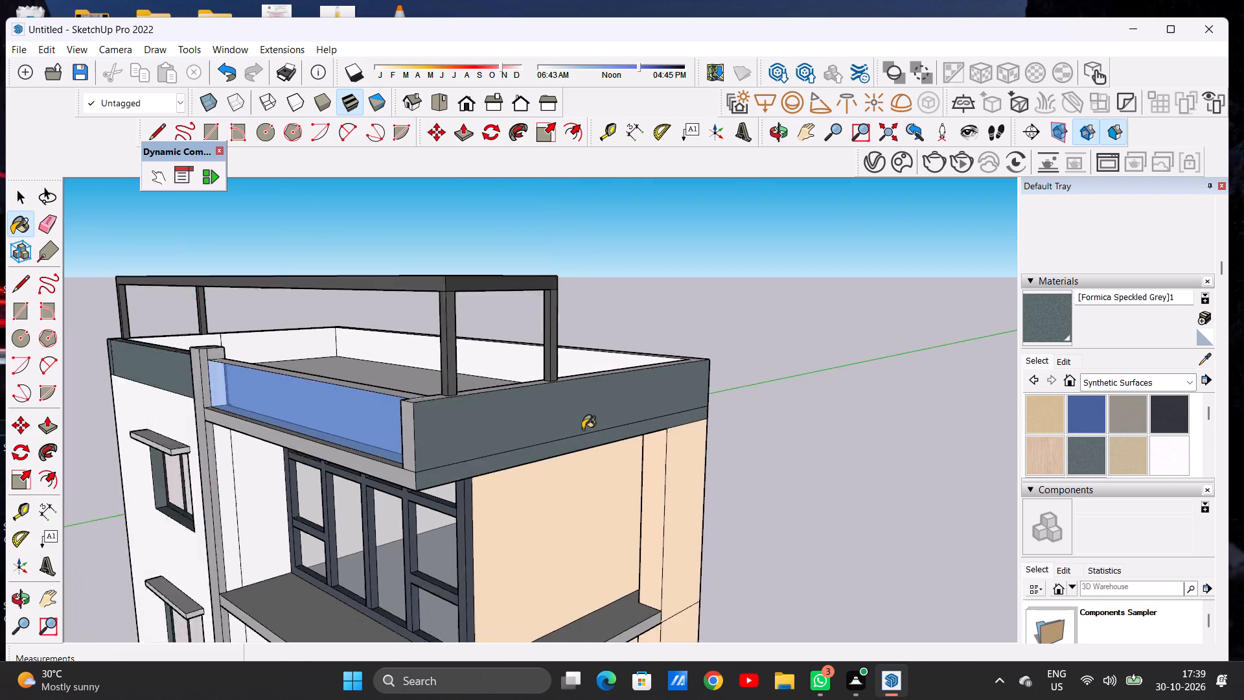
# Paint both white segments of the opposite side parapet, adjoining the grey front band, with Formica Speckled Grey.
pyautogui.scroll(-2, 582, 429)
pyautogui.moveTo(513, 415); pyautogui.dragTo(380, 421, button='middle')
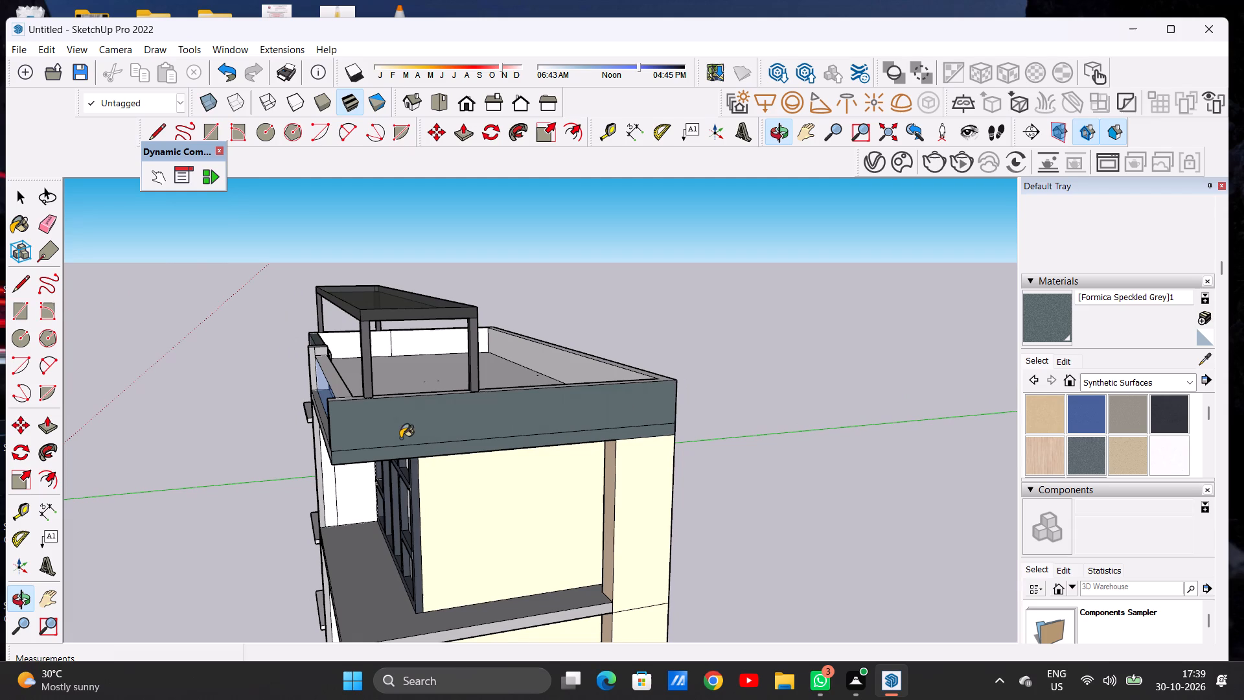
pyautogui.moveTo(424, 436); pyautogui.dragTo(742, 404, button='middle')
pyautogui.scroll(-7, 693, 423)
pyautogui.moveTo(676, 421); pyautogui.dragTo(424, 511, button='middle')
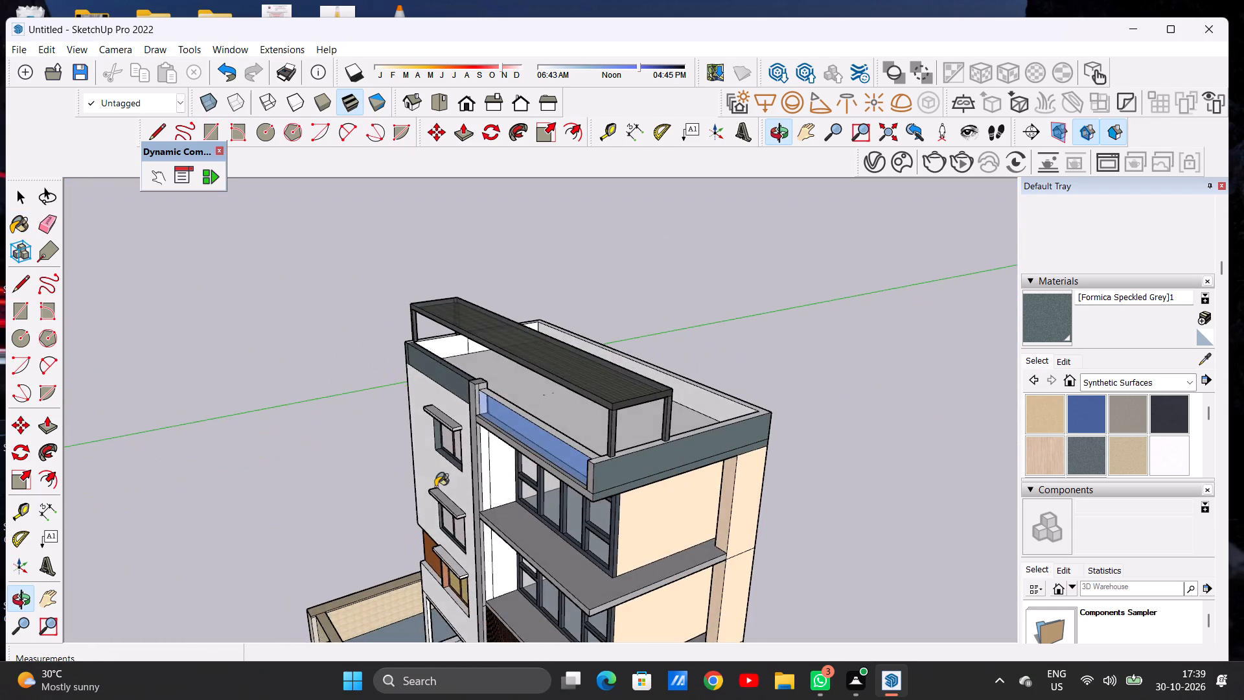
pyautogui.scroll(13, 468, 420)
pyautogui.scroll(-17, 495, 464)
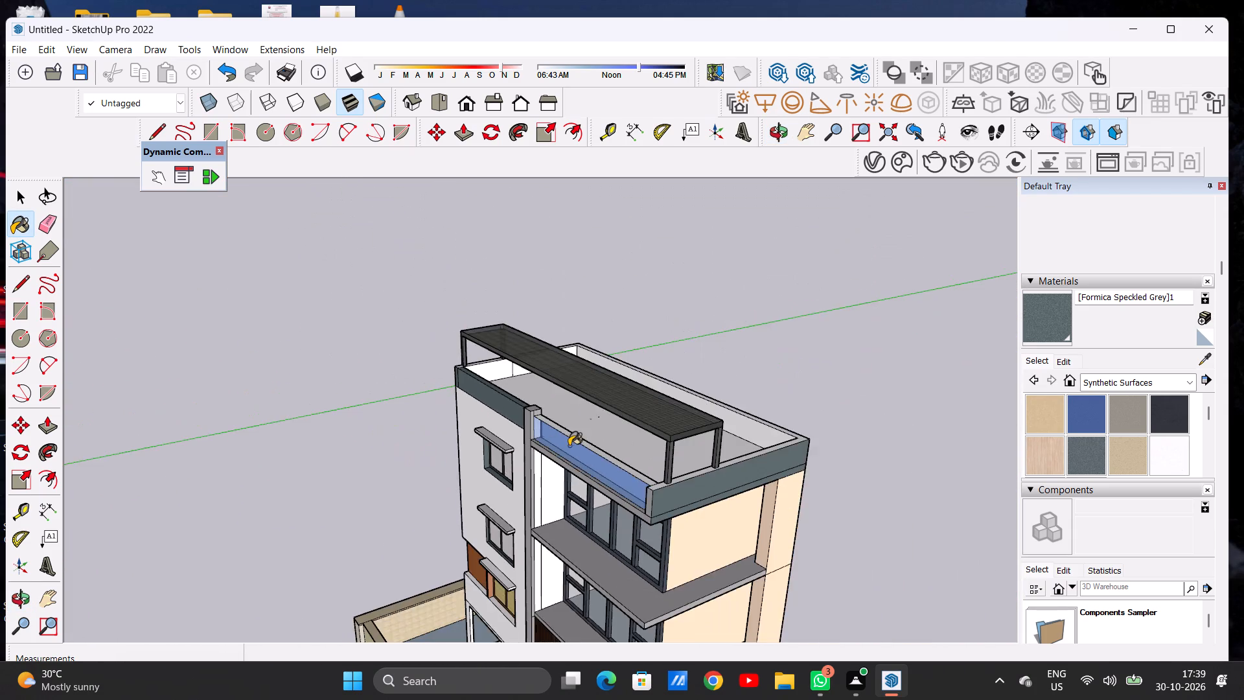
pyautogui.moveTo(446, 463); pyautogui.dragTo(851, 391, button='middle')
pyautogui.scroll(6, 340, 391)
pyautogui.moveTo(411, 415); pyautogui.dragTo(450, 421, button='middle')
pyautogui.scroll(1, 418, 417)
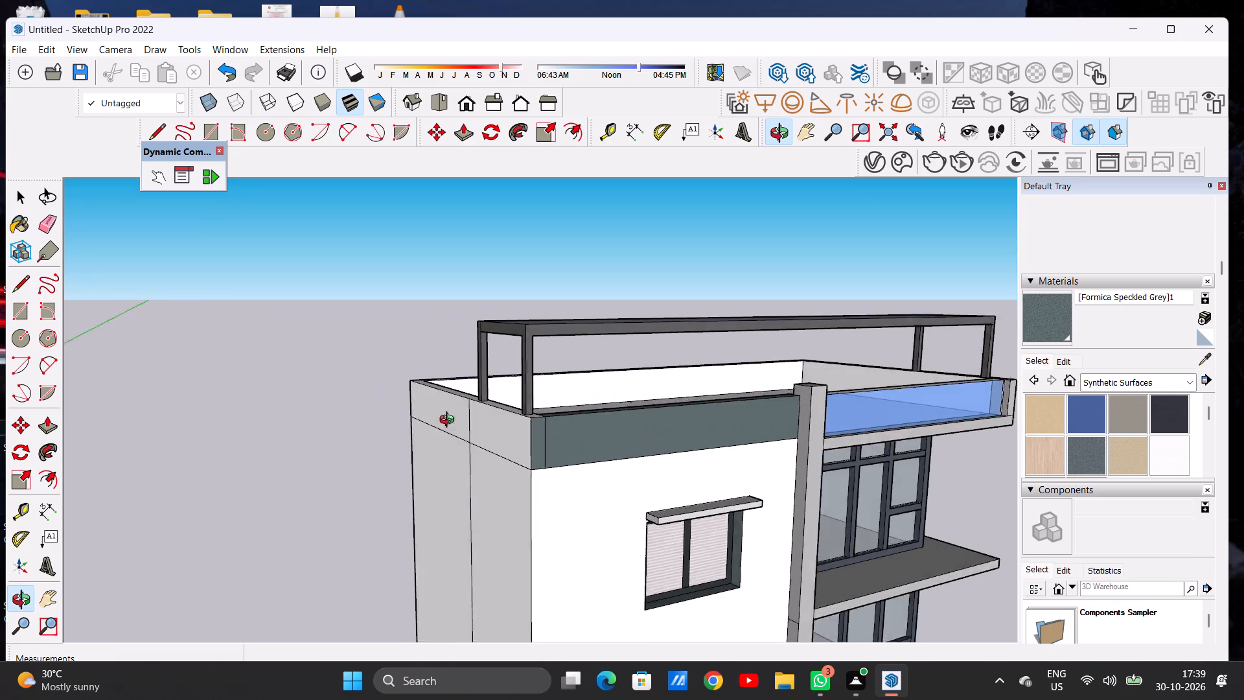
pyautogui.moveTo(450, 421); pyautogui.dragTo(588, 463, button='middle')
pyautogui.click(651, 465)
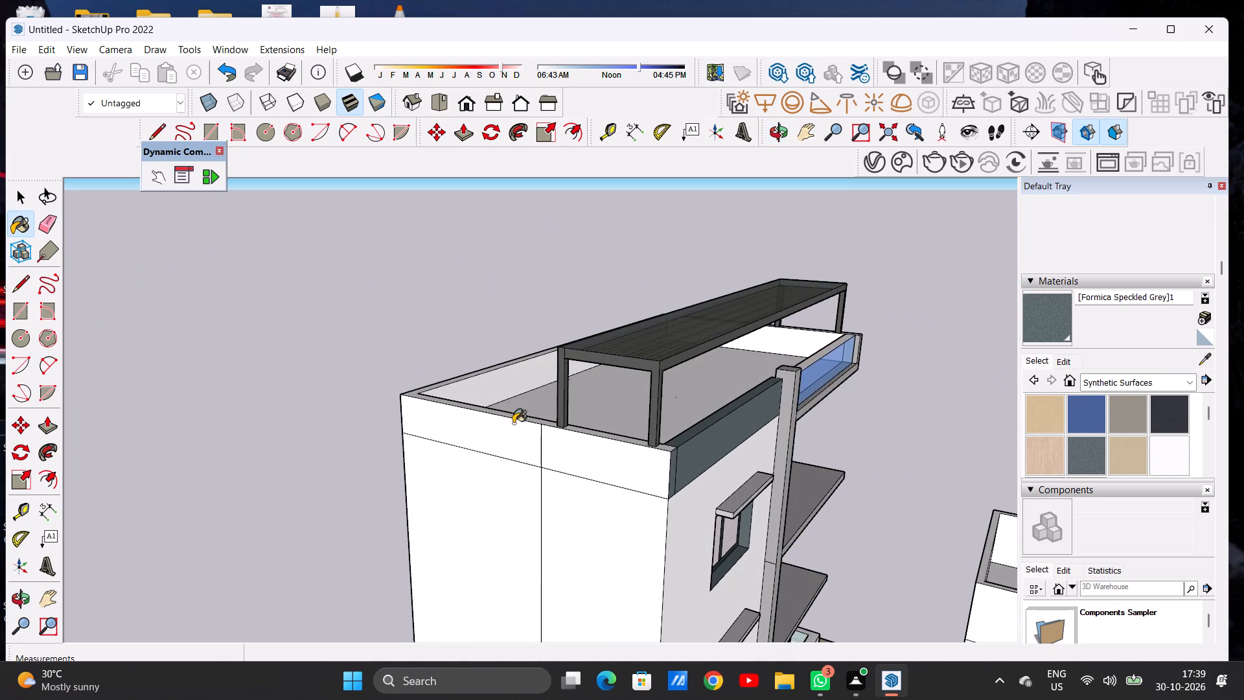
pyautogui.click(498, 435)
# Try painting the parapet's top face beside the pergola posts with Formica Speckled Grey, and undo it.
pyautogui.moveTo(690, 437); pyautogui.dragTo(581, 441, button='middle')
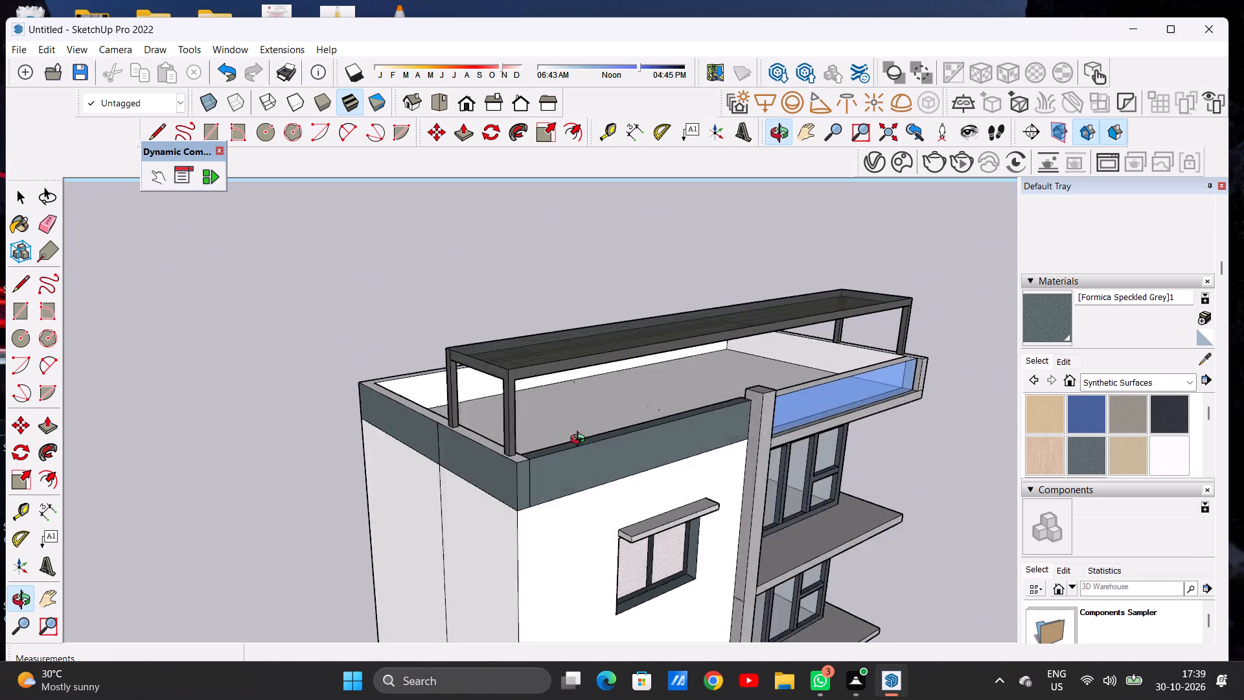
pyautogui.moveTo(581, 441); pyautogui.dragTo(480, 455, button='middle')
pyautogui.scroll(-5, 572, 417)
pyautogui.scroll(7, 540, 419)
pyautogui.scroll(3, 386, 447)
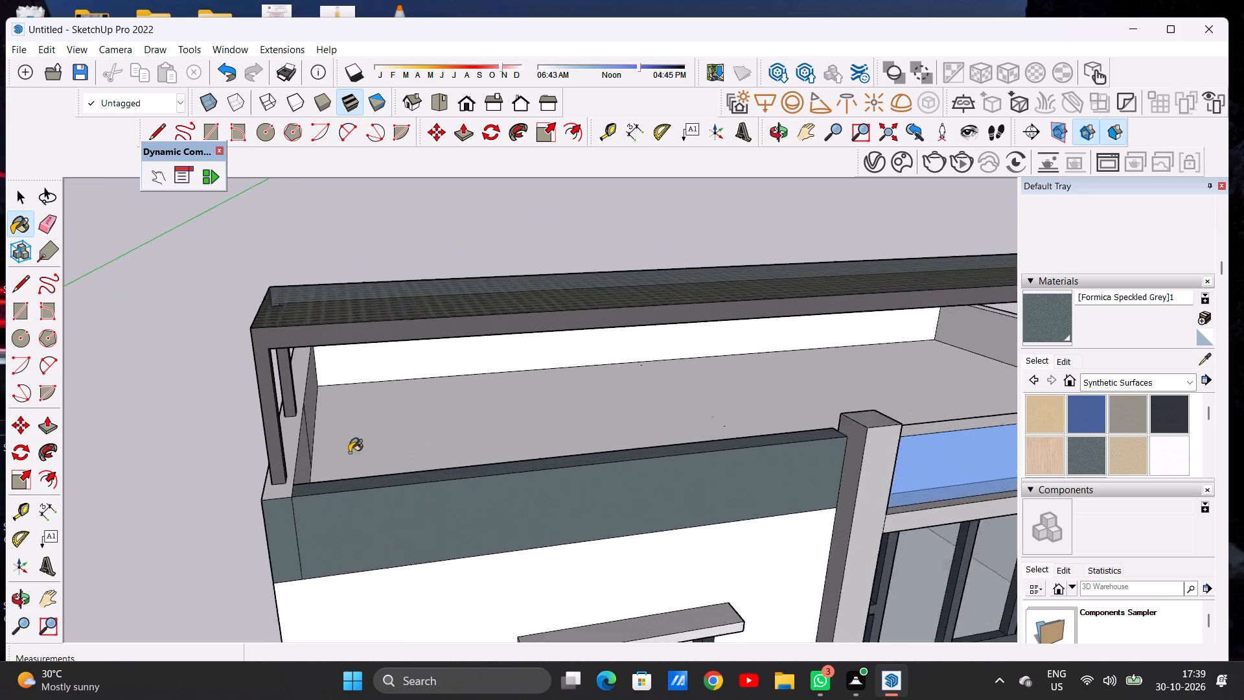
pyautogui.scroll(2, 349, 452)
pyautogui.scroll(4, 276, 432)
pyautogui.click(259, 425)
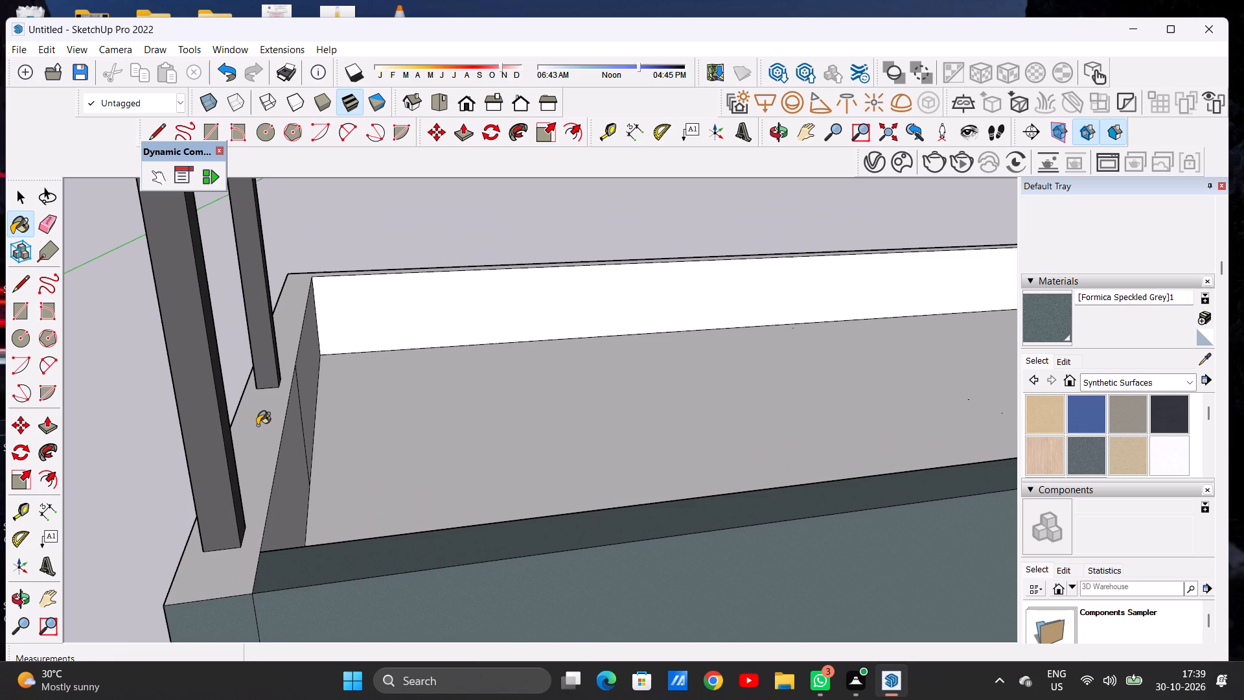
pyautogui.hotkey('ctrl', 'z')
# Paint both outer segments of the rear roof parapet with Formica Speckled Grey.
pyautogui.scroll(-9, 258, 425)
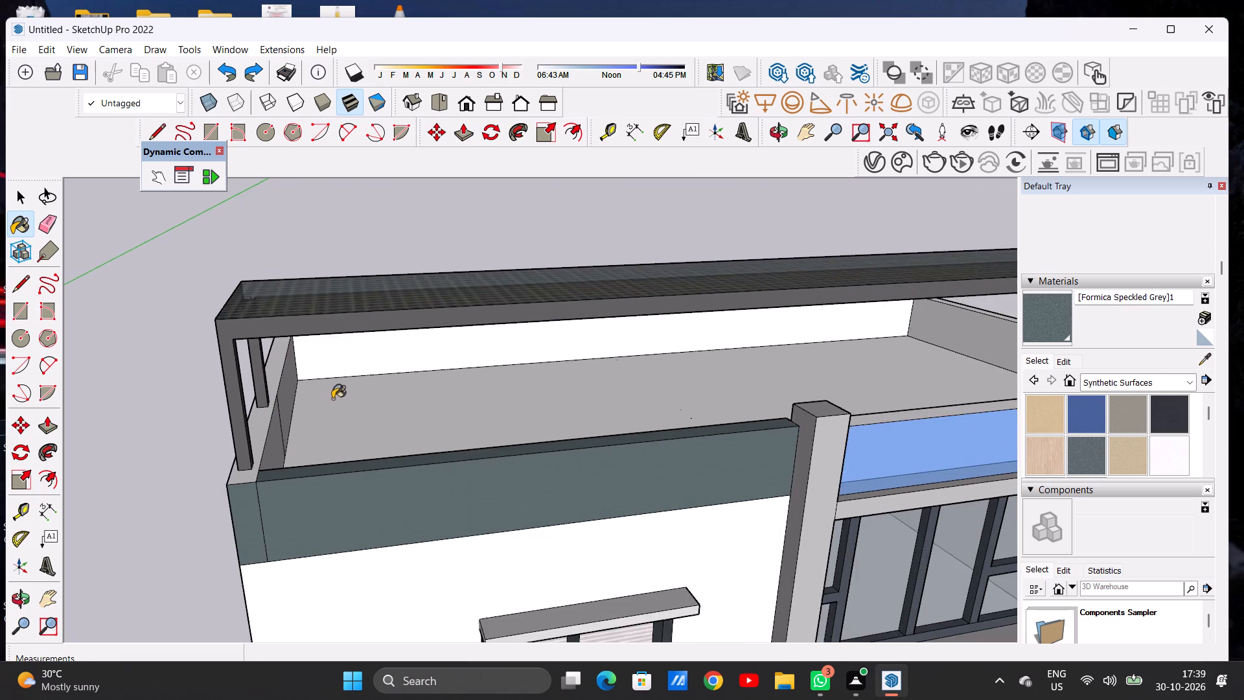
pyautogui.scroll(-5, 347, 402)
pyautogui.moveTo(334, 410); pyautogui.dragTo(584, 390, button='middle')
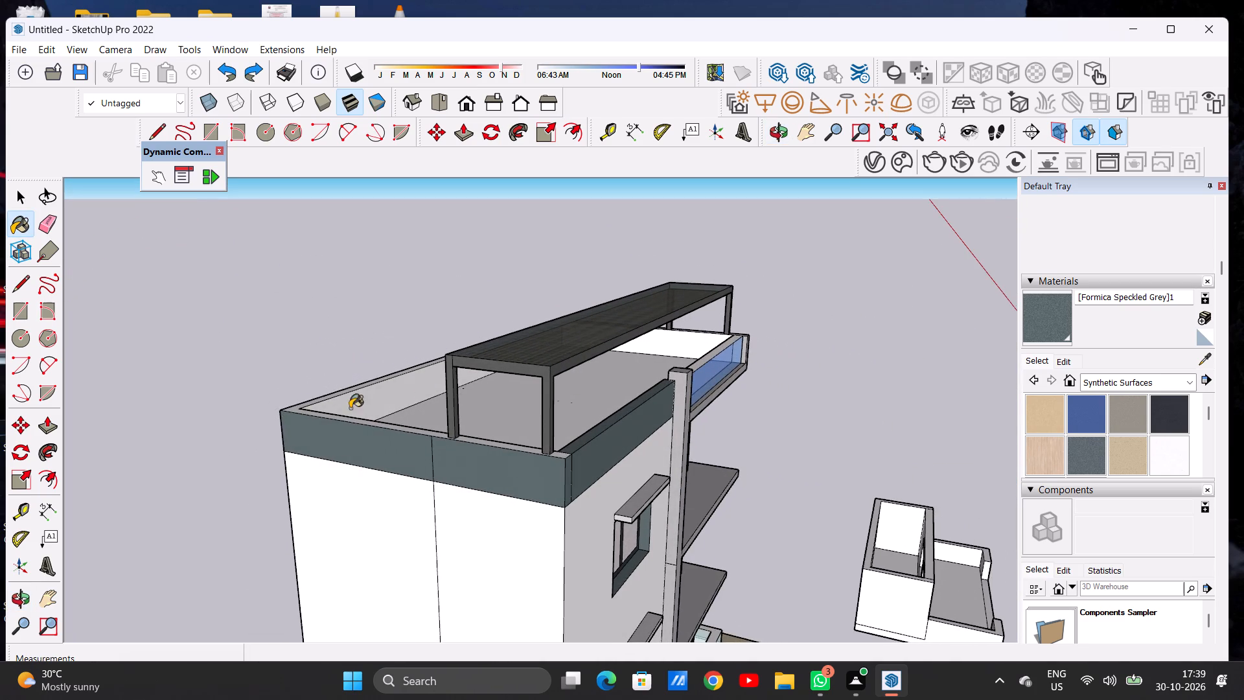
pyautogui.moveTo(281, 420); pyautogui.dragTo(611, 401, button='middle')
pyautogui.scroll(2, 628, 402)
pyautogui.scroll(-1, 628, 402)
pyautogui.scroll(2, 628, 402)
pyautogui.click(628, 402)
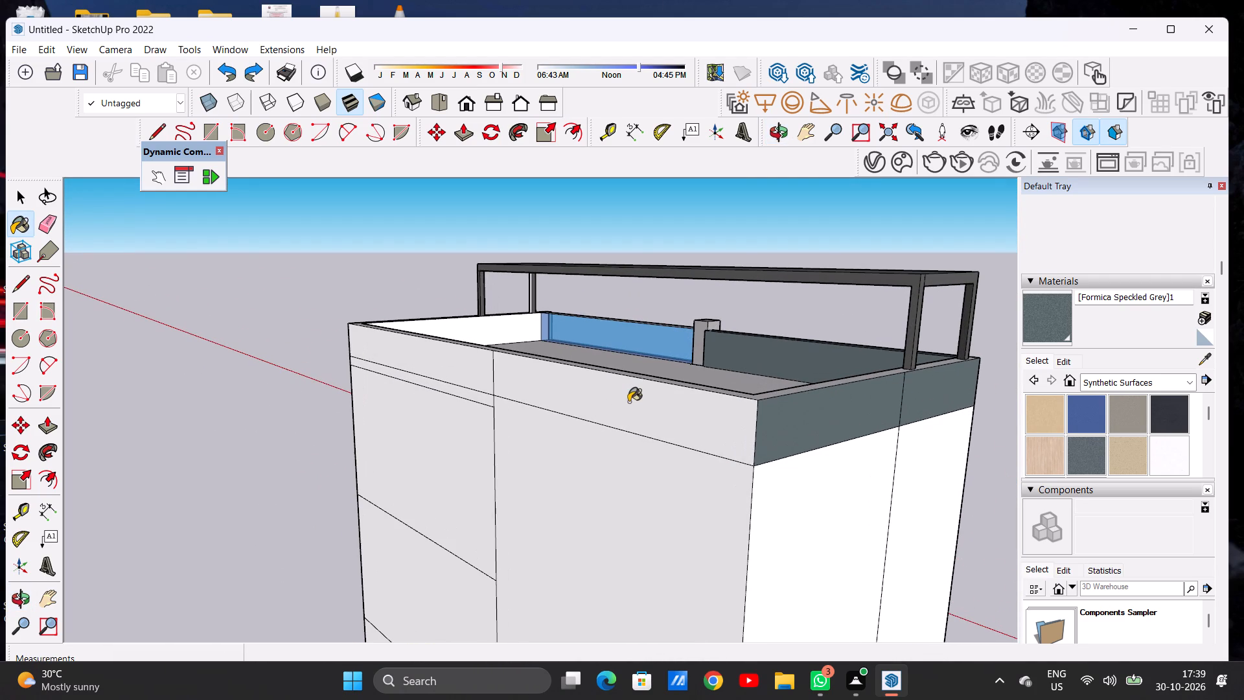
pyautogui.click(470, 373)
# Paint the white slab edge strip below the rear parapet with Formica Speckled Grey, matching the adjoining side band.
pyautogui.scroll(-8, 470, 373)
pyautogui.moveTo(450, 370); pyautogui.dragTo(538, 384, button='middle')
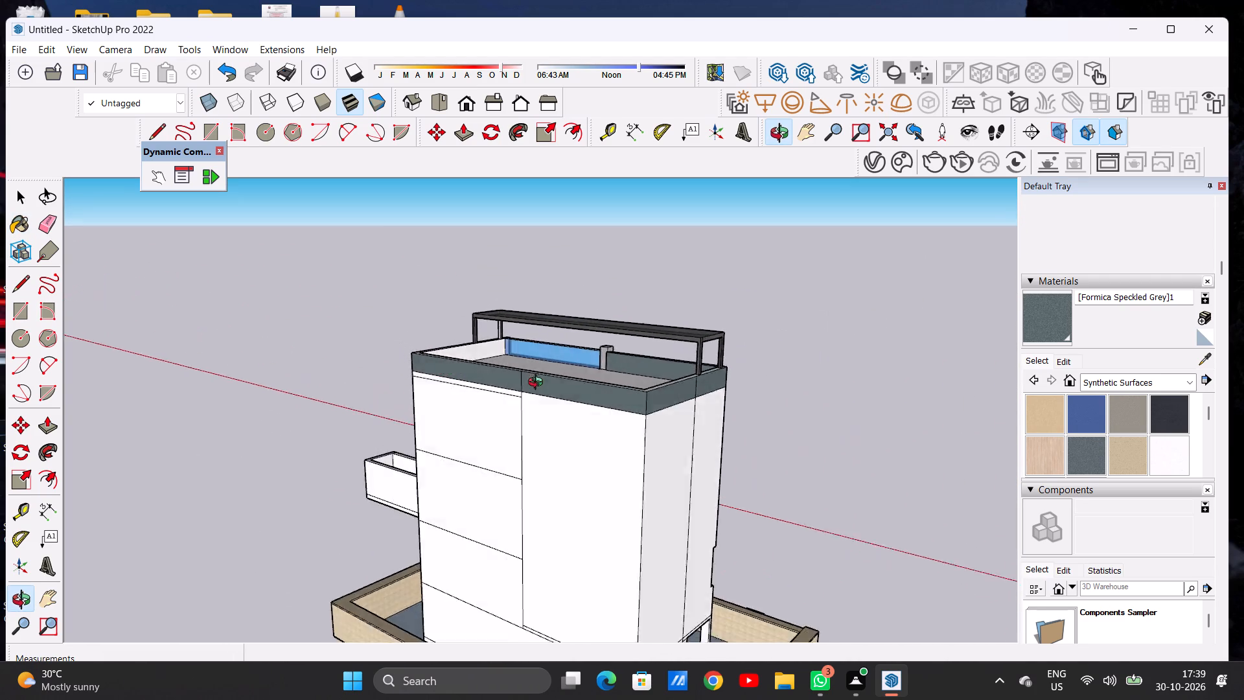
pyautogui.moveTo(538, 384); pyautogui.dragTo(615, 382, button='middle')
pyautogui.moveTo(516, 387); pyautogui.dragTo(715, 373, button='middle')
pyautogui.moveTo(517, 384); pyautogui.dragTo(559, 385, button='middle')
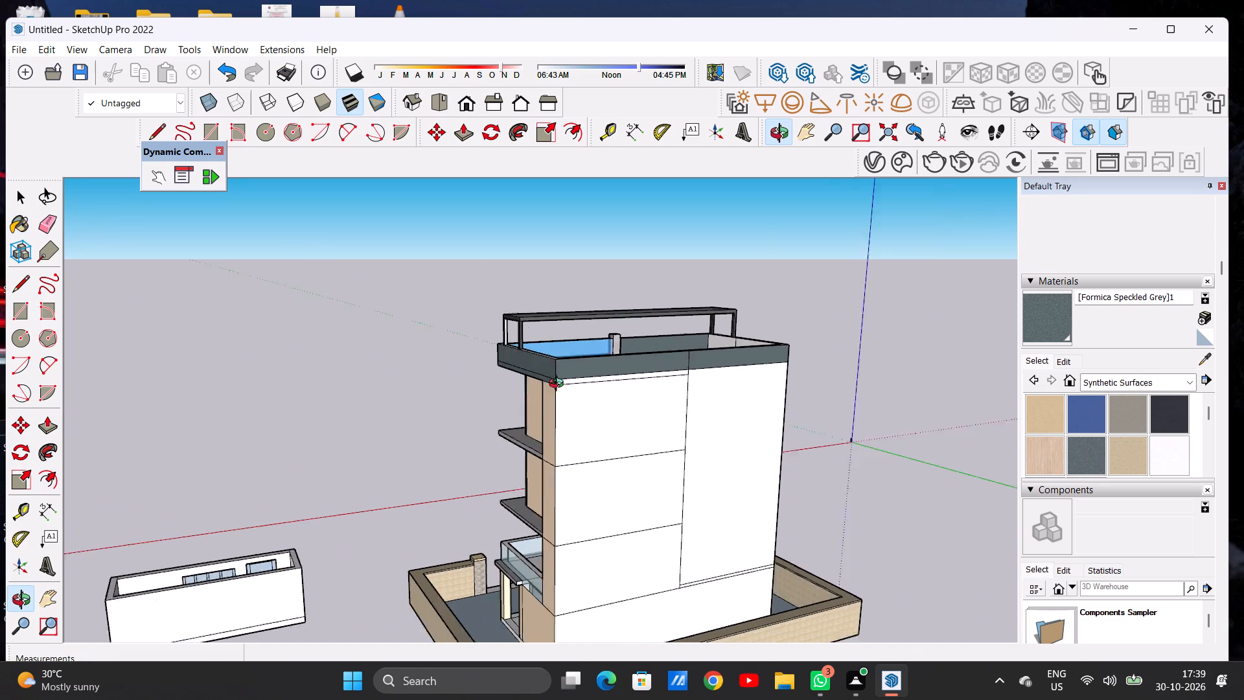
pyautogui.moveTo(559, 385); pyautogui.dragTo(714, 408, button='middle')
pyautogui.scroll(14, 643, 400)
pyautogui.click(645, 335)
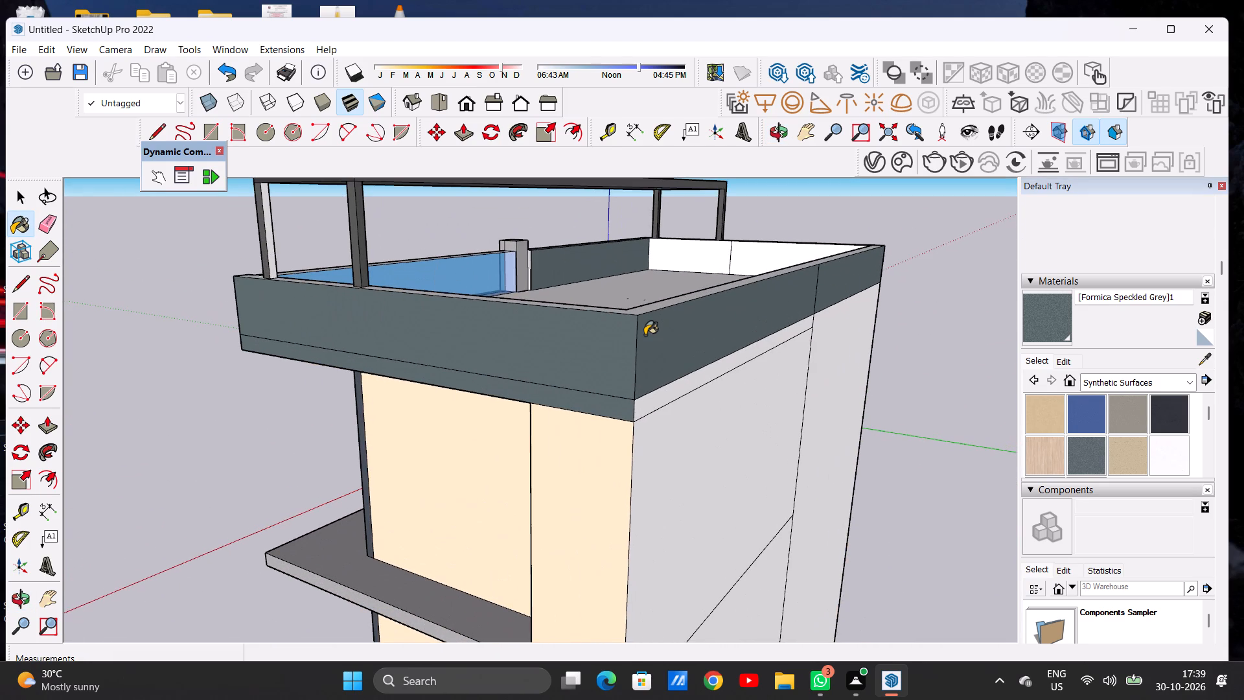
pyautogui.moveTo(705, 376); pyautogui.dragTo(616, 376, button='middle')
pyautogui.scroll(8, 518, 395)
pyautogui.click(424, 406)
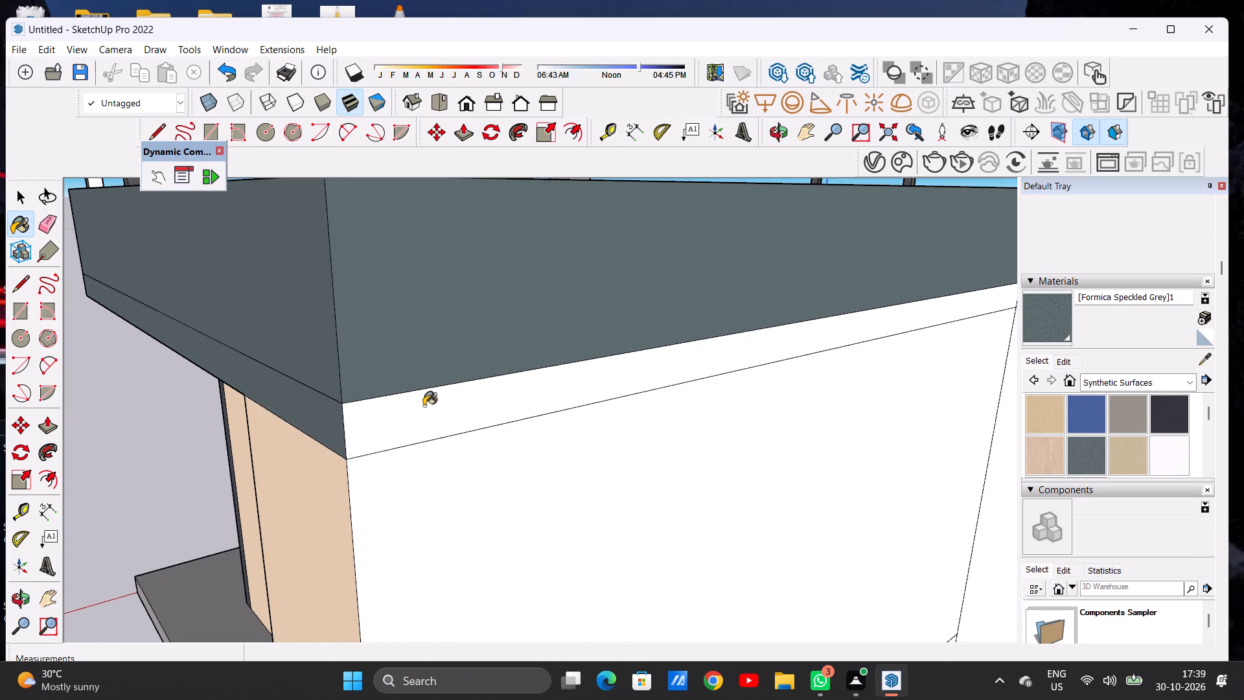
# Paint the top face of the roof parapet with Formica Graystone from Synthetic Surfaces.
pyautogui.scroll(-13, 422, 406)
pyautogui.moveTo(653, 397); pyautogui.dragTo(464, 377, button='middle')
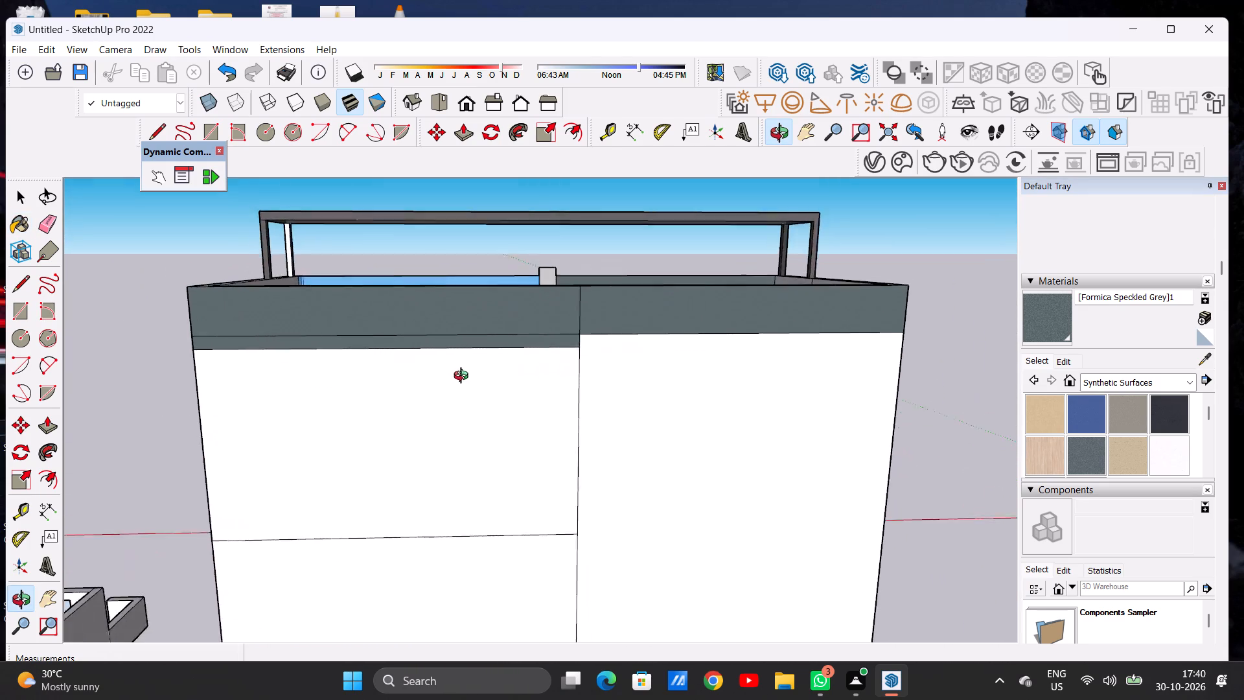
pyautogui.moveTo(464, 377); pyautogui.dragTo(409, 390, button='middle')
pyautogui.scroll(-6, 675, 371)
pyautogui.moveTo(754, 384); pyautogui.dragTo(385, 424, button='middle')
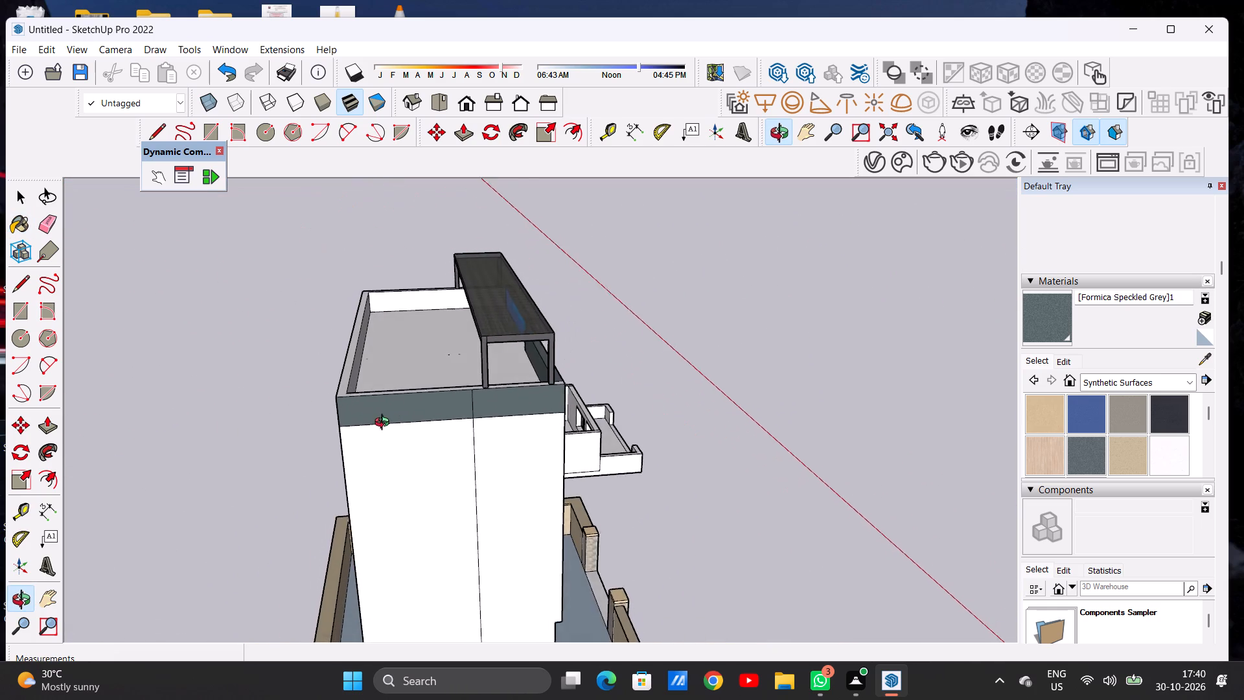
pyautogui.moveTo(385, 424); pyautogui.dragTo(386, 431, button='middle')
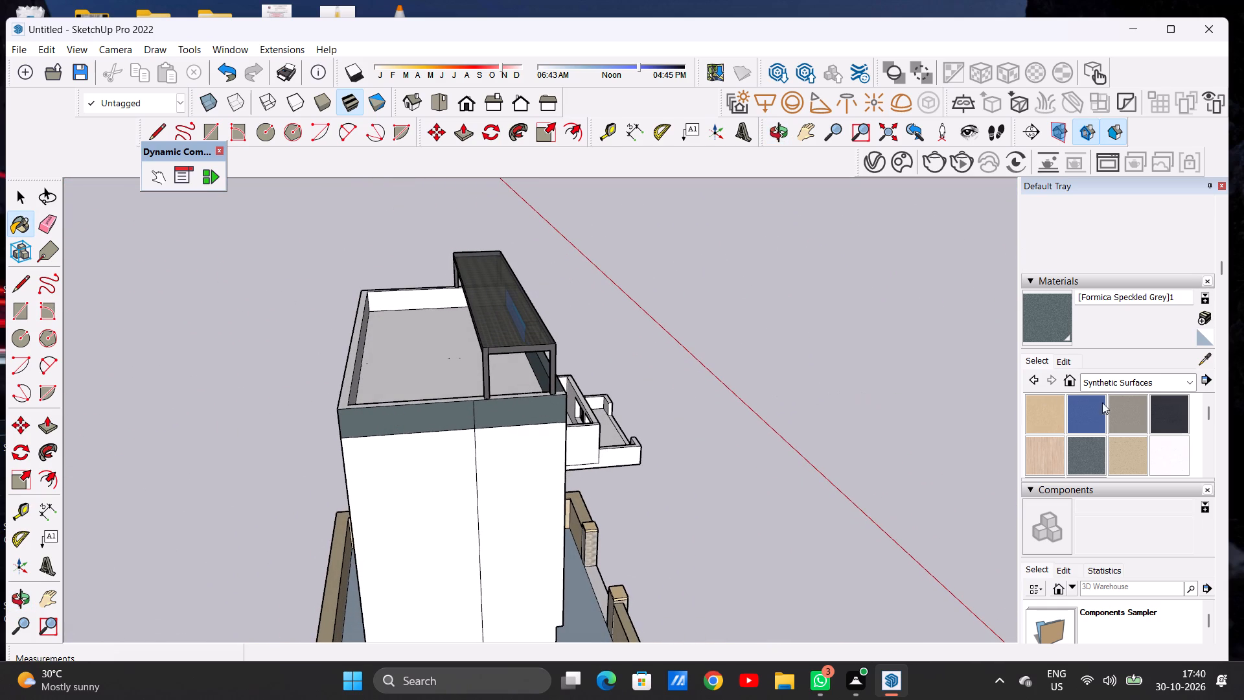
pyautogui.click(1122, 411)
pyautogui.scroll(5, 443, 388)
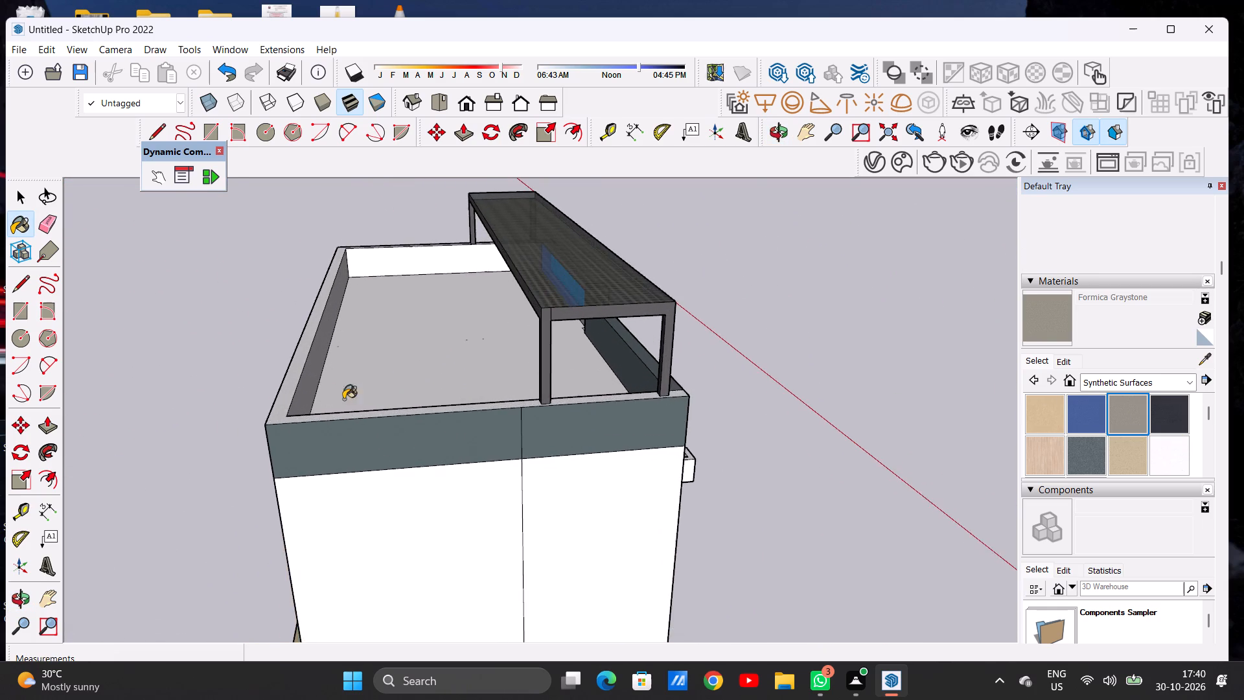
pyautogui.scroll(5, 316, 400)
pyautogui.click(259, 378)
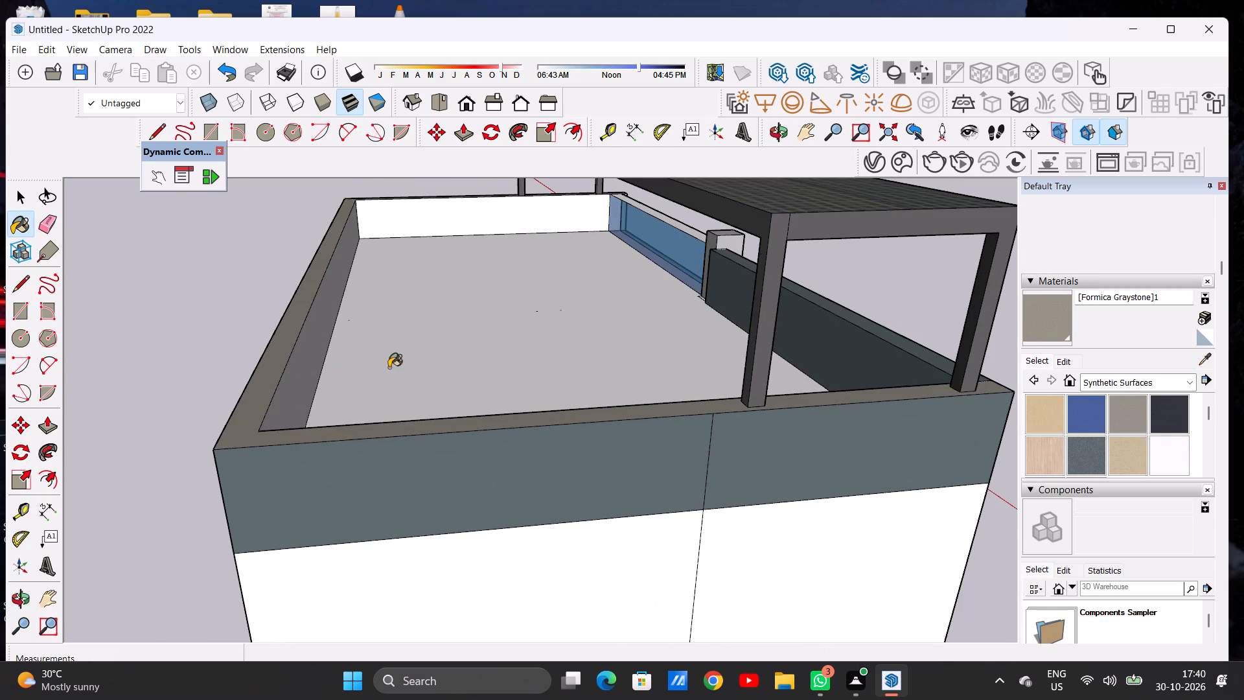
# Examine the parapet's top face, roof deck and inner parapet faces from the front and rear of the house.
pyautogui.scroll(-6, 412, 366)
pyautogui.moveTo(627, 356); pyautogui.dragTo(282, 460, button='middle')
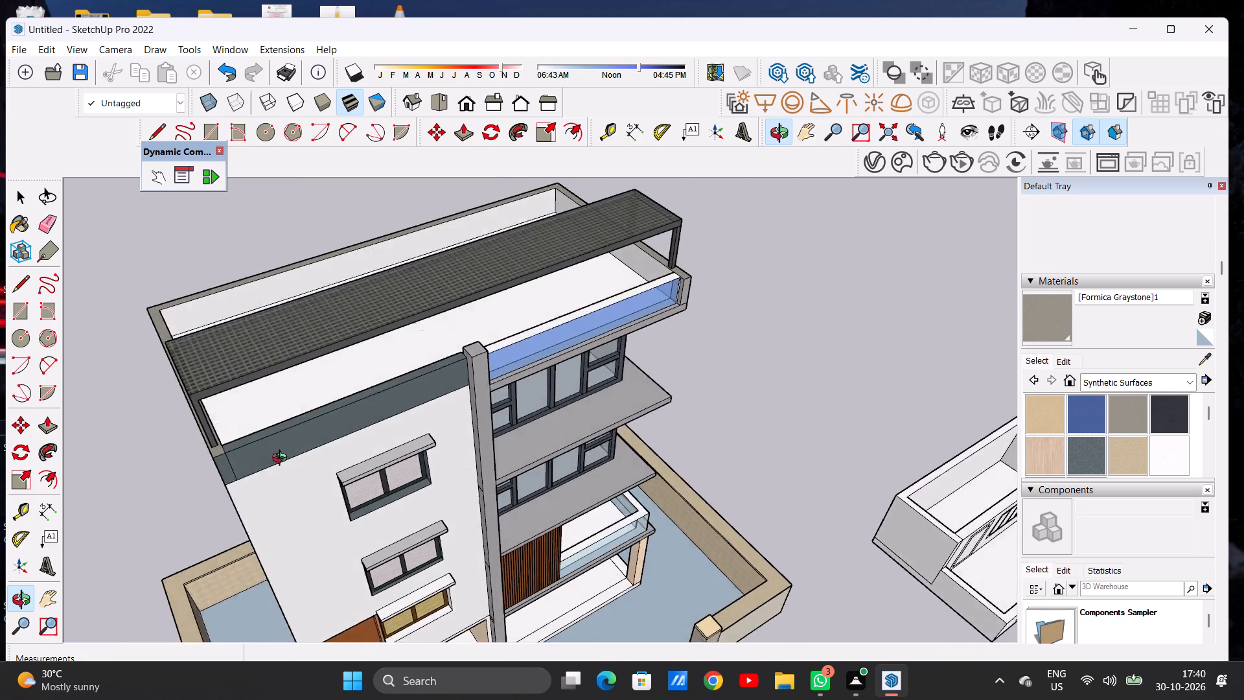
pyautogui.moveTo(282, 460); pyautogui.dragTo(720, 432, button='middle')
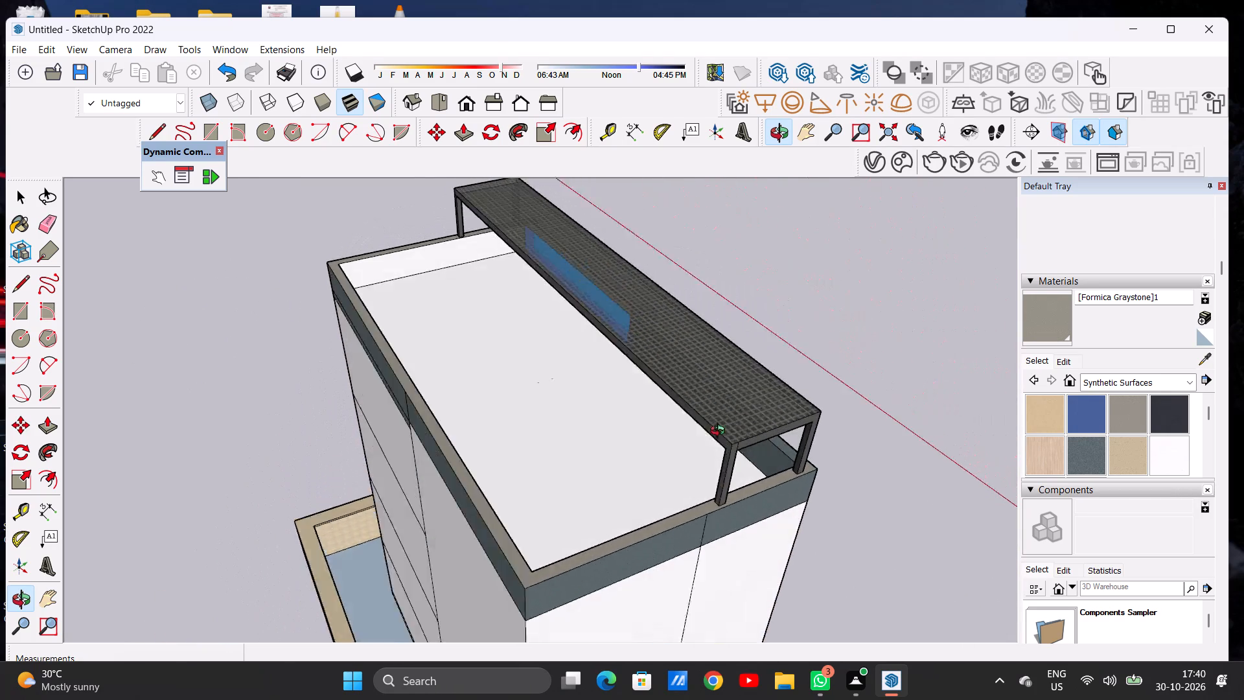
pyautogui.moveTo(720, 432); pyautogui.dragTo(826, 402, button='middle')
pyautogui.moveTo(556, 408); pyautogui.dragTo(656, 458, button='middle')
pyautogui.scroll(6, 677, 395)
pyautogui.press('space')
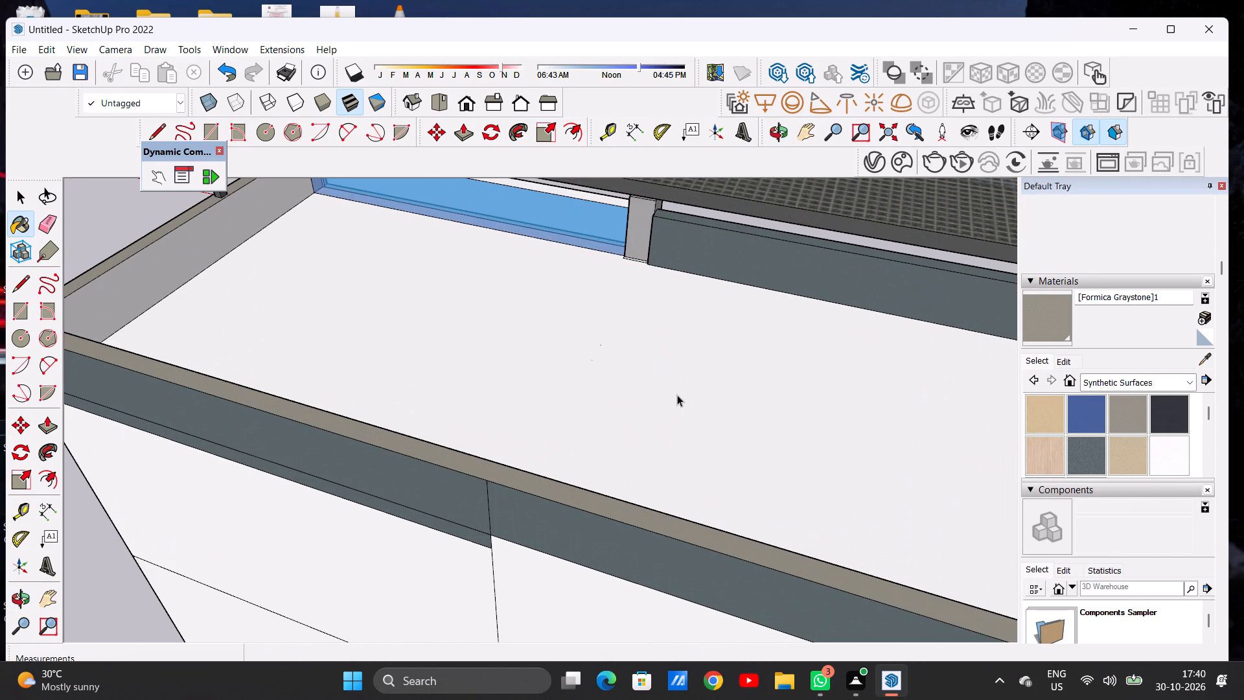
# Paint both white inner segments of the side parapet adjoining the grey front band with Terrazzo Tile Light from Synthetic Surfaces.
pyautogui.scroll(-6, 628, 387)
pyautogui.moveTo(586, 367); pyautogui.dragTo(656, 402, button='middle')
pyautogui.scroll(-6, 480, 399)
pyautogui.moveTo(555, 417); pyautogui.dragTo(831, 320, button='middle')
pyautogui.scroll(13, 757, 265)
pyautogui.scroll(-7, 718, 299)
pyautogui.moveTo(593, 399); pyautogui.dragTo(709, 375, button='middle')
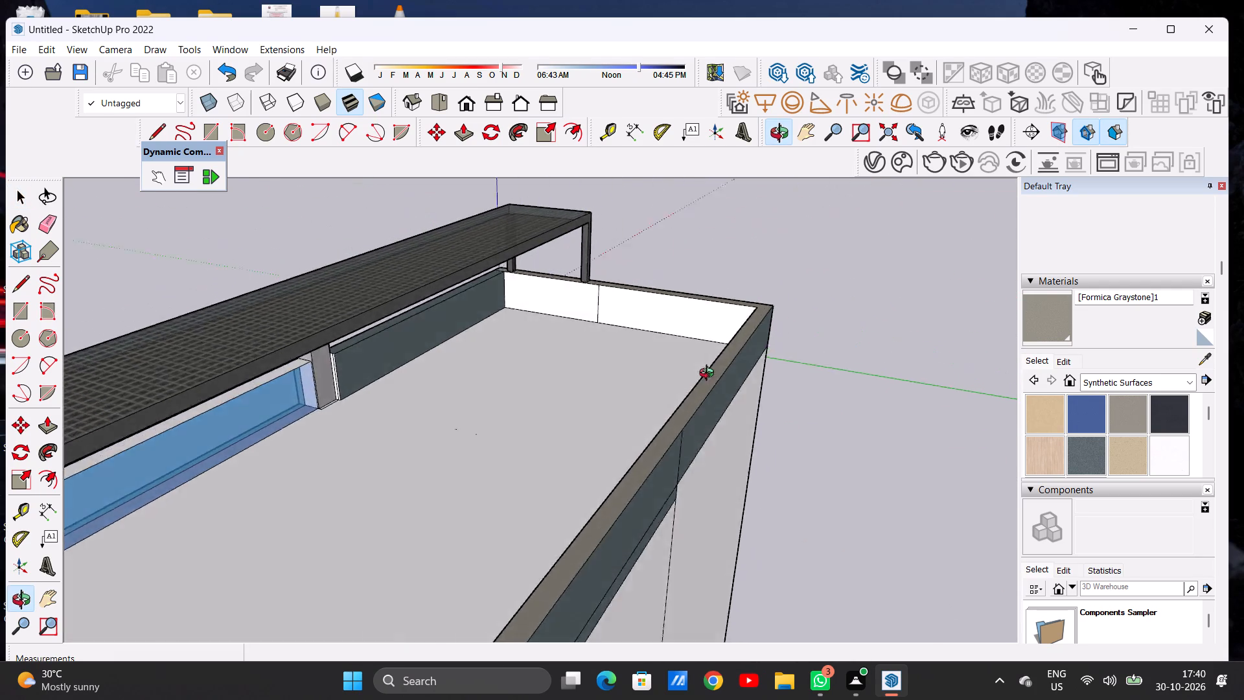
pyautogui.moveTo(709, 375); pyautogui.dragTo(770, 358, button='middle')
pyautogui.scroll(3, 592, 333)
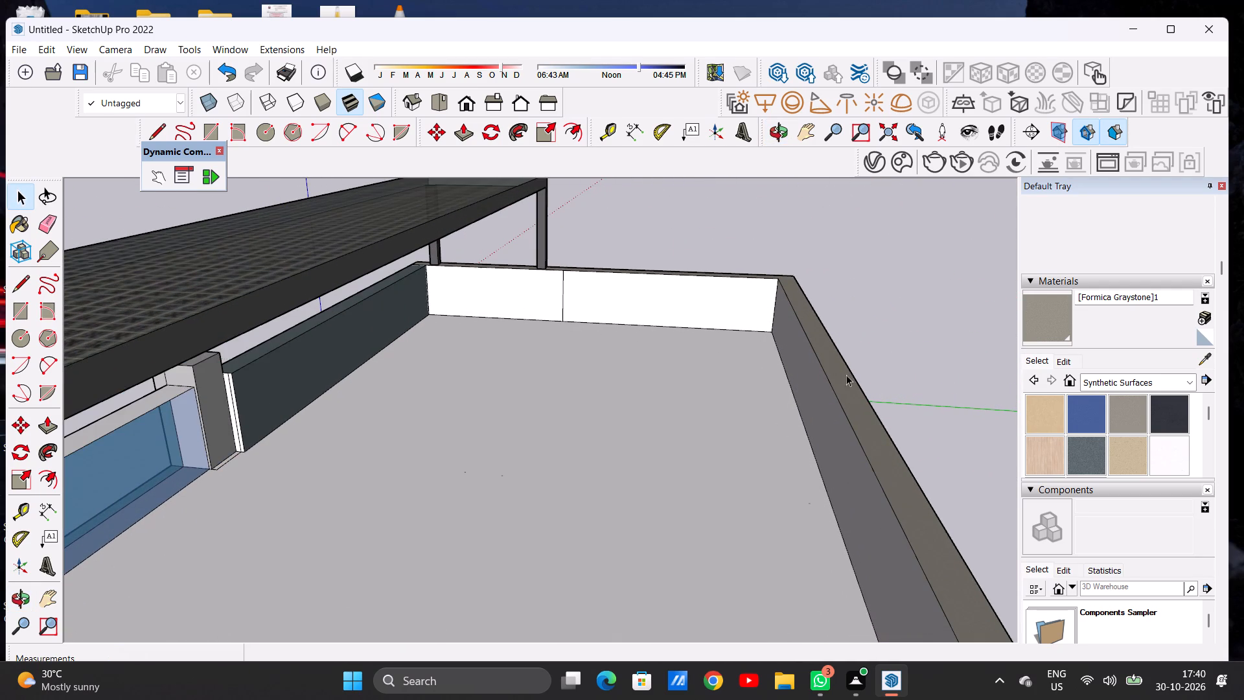
pyautogui.scroll(-1, 1068, 415)
pyautogui.click(1078, 415)
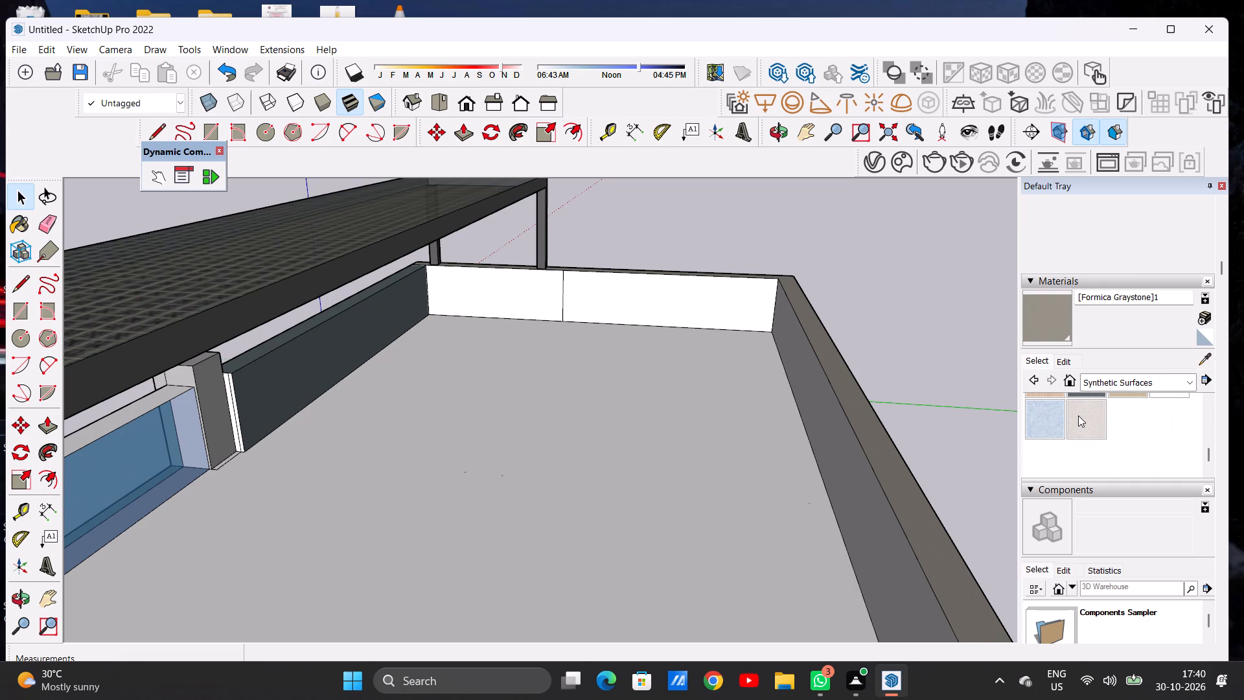
pyautogui.click(529, 302)
pyautogui.click(602, 301)
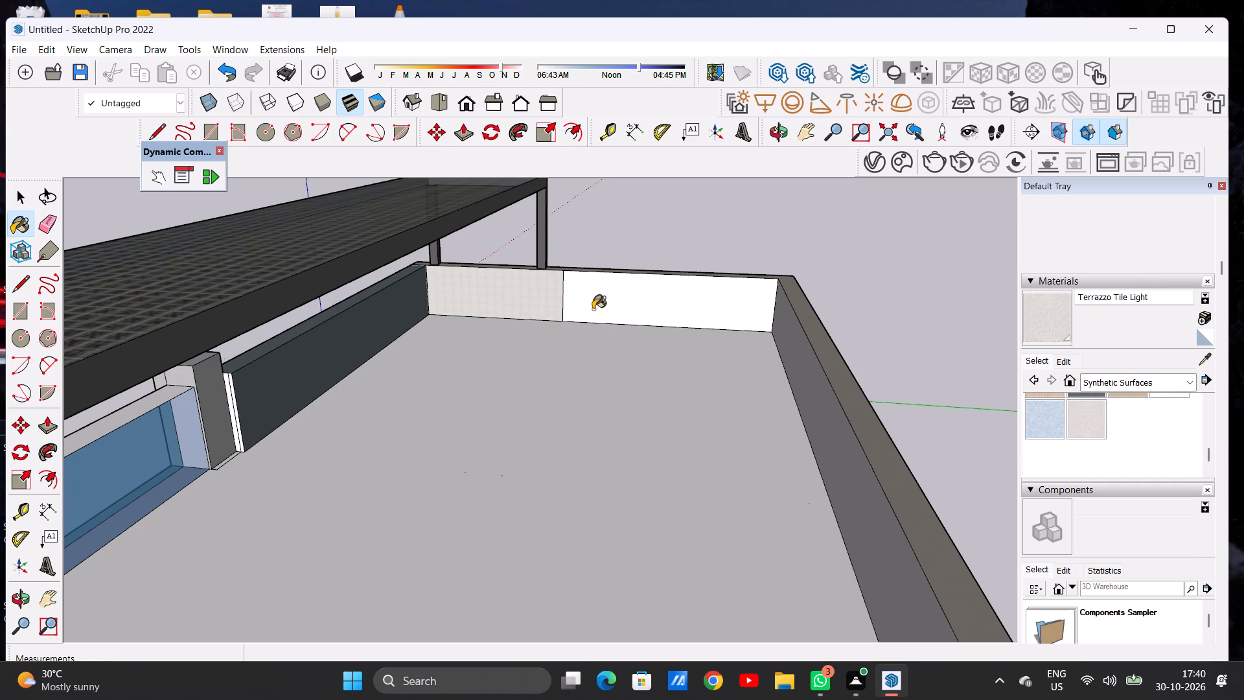
# Paint the long rear parapet's inner face and the inner side parapet face beside the glass panel with Terrazzo Tile Light.
pyautogui.scroll(-6, 518, 351)
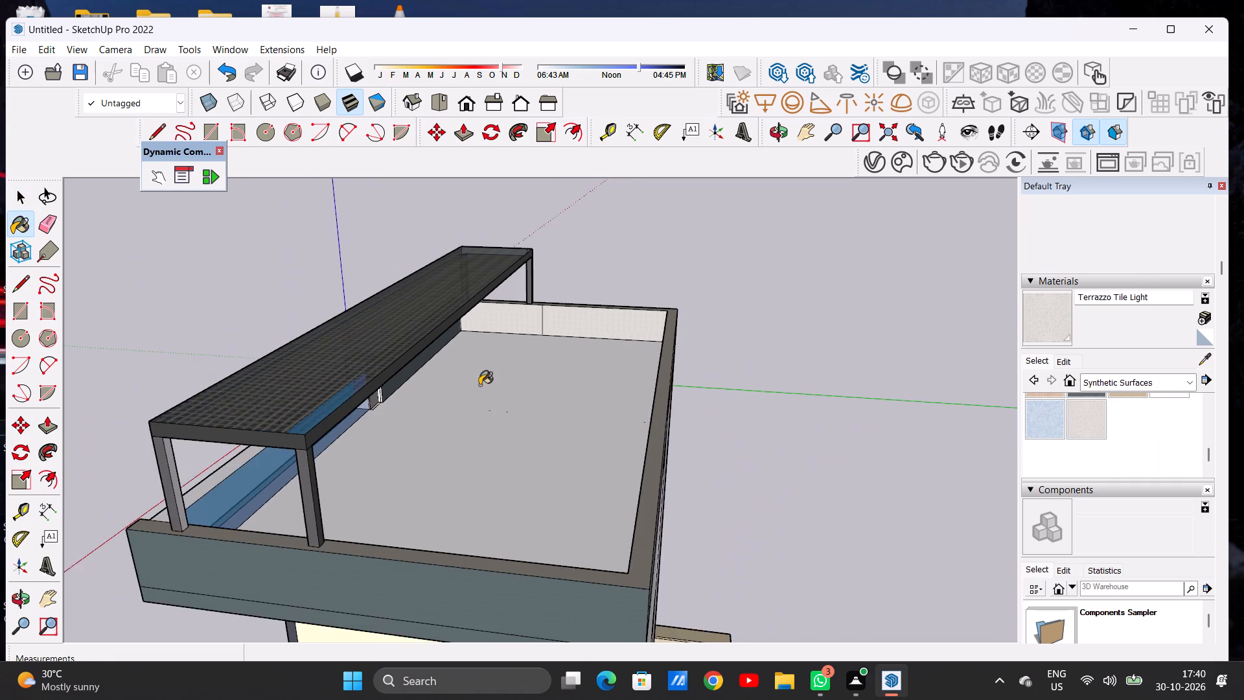
pyautogui.moveTo(481, 388); pyautogui.dragTo(824, 346, button='middle')
pyautogui.moveTo(559, 395); pyautogui.dragTo(646, 398, button='middle')
pyautogui.scroll(9, 625, 380)
pyautogui.click(613, 343)
pyautogui.scroll(-12, 570, 369)
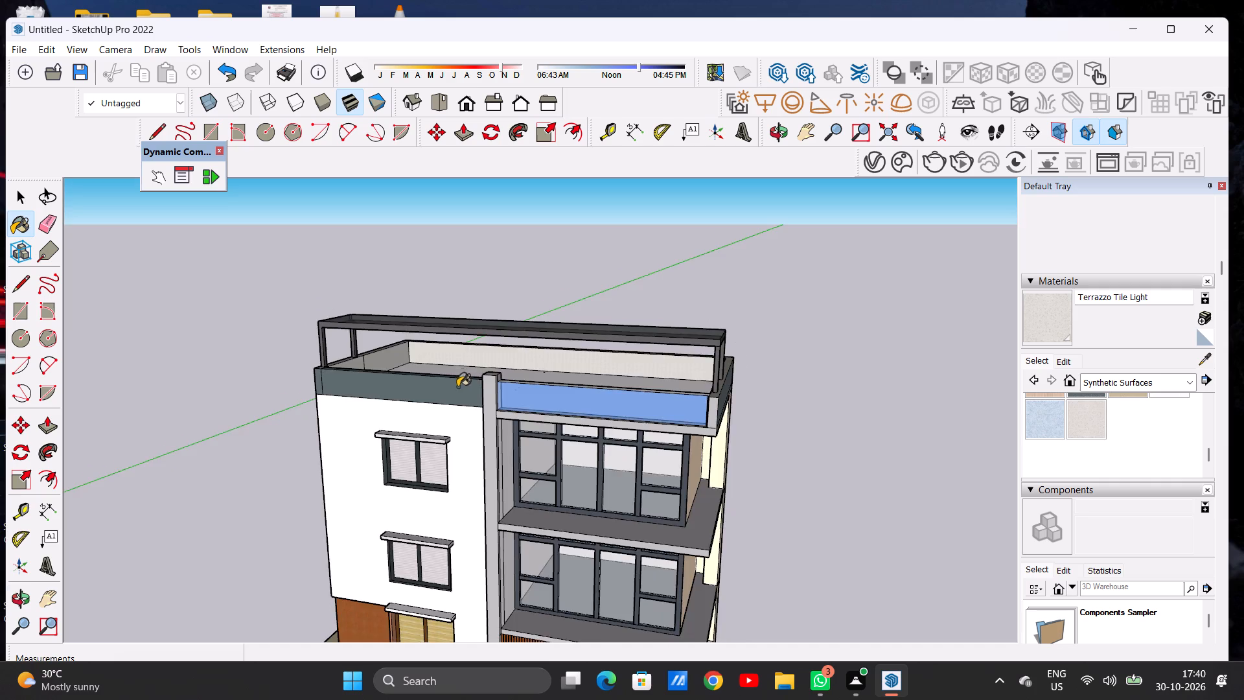
pyautogui.moveTo(457, 395); pyautogui.dragTo(822, 382, button='middle')
pyautogui.scroll(8, 632, 367)
pyautogui.scroll(-1, 624, 352)
pyautogui.scroll(6, 624, 352)
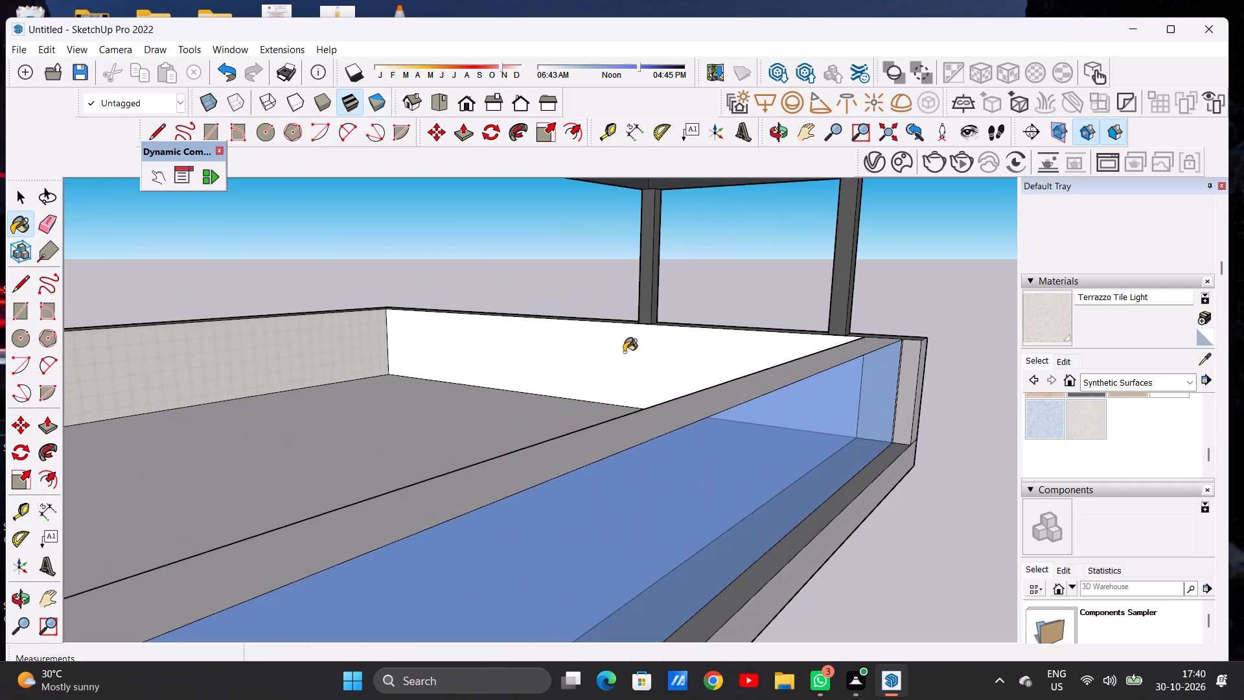
pyautogui.click(624, 352)
# Examine the front of the house to check the roof parapet and pergola against the facade below.
pyautogui.scroll(-13, 624, 355)
pyautogui.moveTo(736, 379); pyautogui.dragTo(486, 355, button='middle')
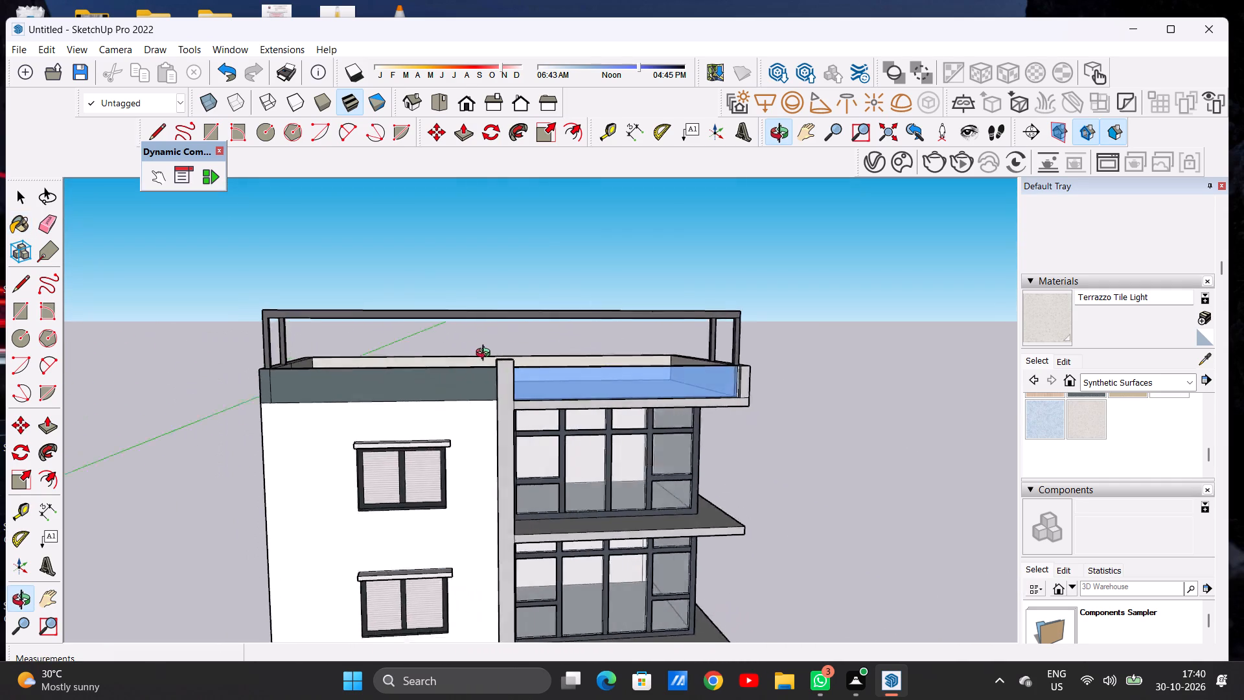
pyautogui.moveTo(486, 355); pyautogui.dragTo(411, 355, button='middle')
pyautogui.scroll(-6, 510, 379)
pyautogui.moveTo(527, 432); pyautogui.dragTo(558, 421, button='middle')
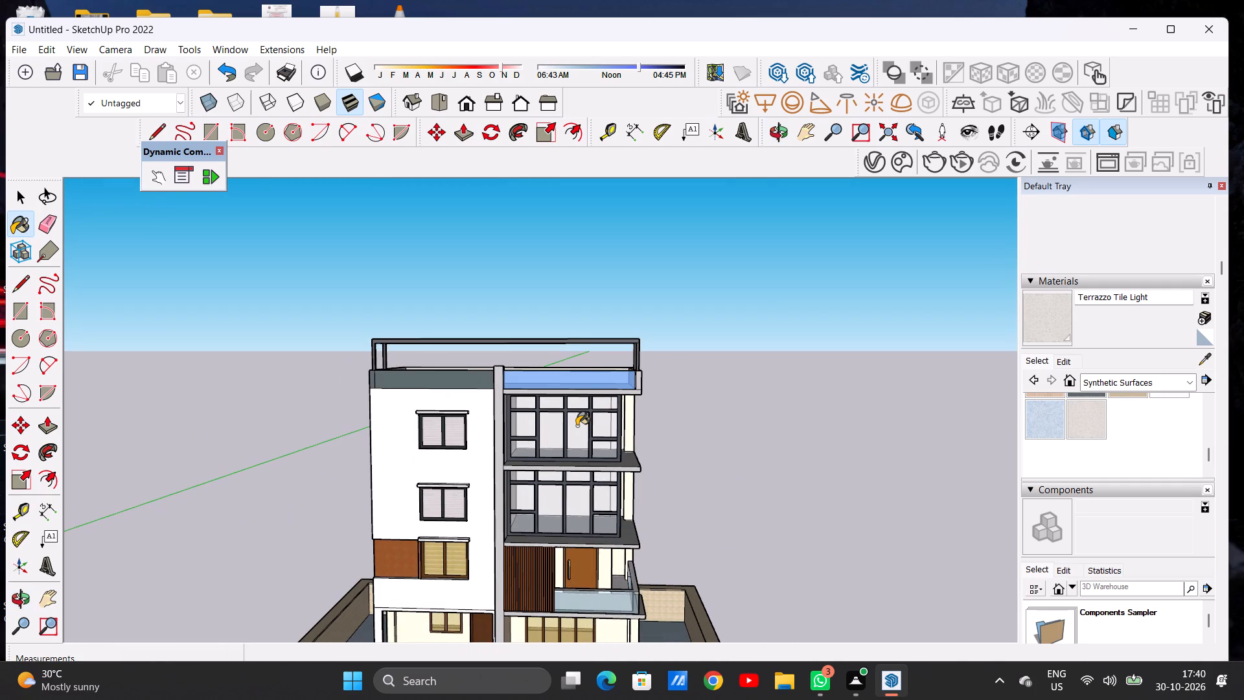
pyautogui.scroll(-7, 568, 351)
pyautogui.scroll(1, 533, 377)
pyautogui.scroll(-2, 533, 379)
pyautogui.scroll(14, 534, 387)
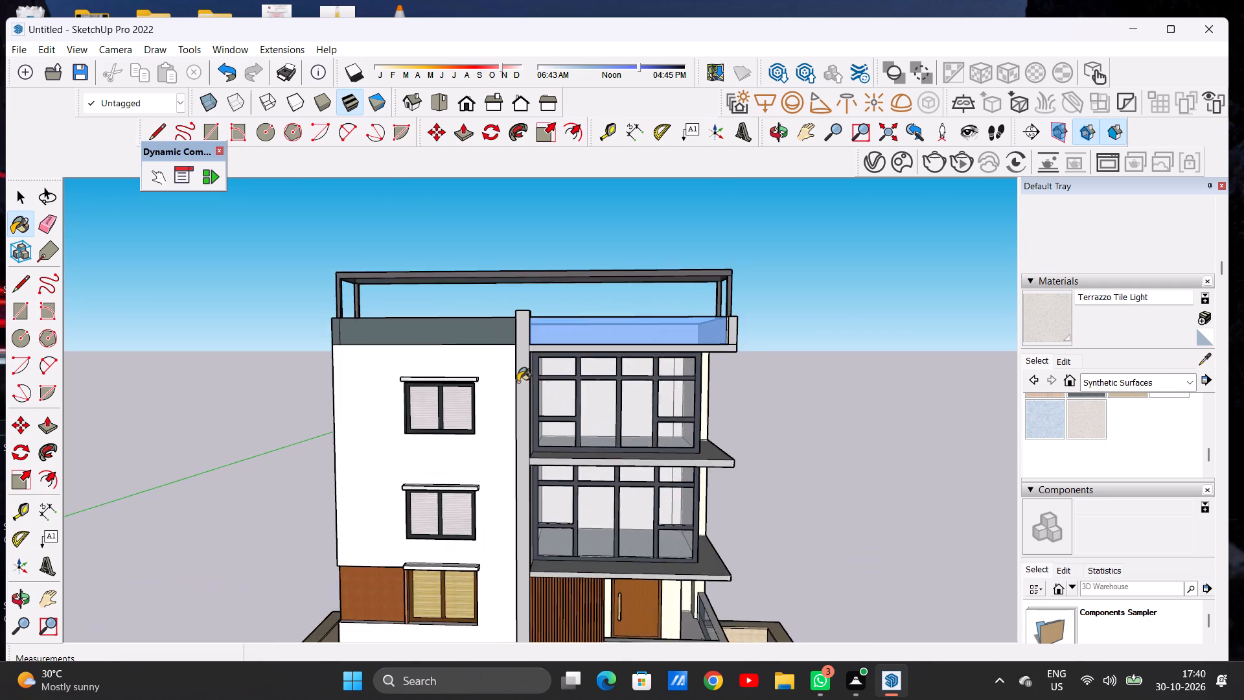
# Examine the upper front facade up close, including the large glazed windows, the white wall beside them and the balcony slabs.
pyautogui.scroll(4, 518, 382)
pyautogui.moveTo(515, 363); pyautogui.dragTo(323, 451, button='middle')
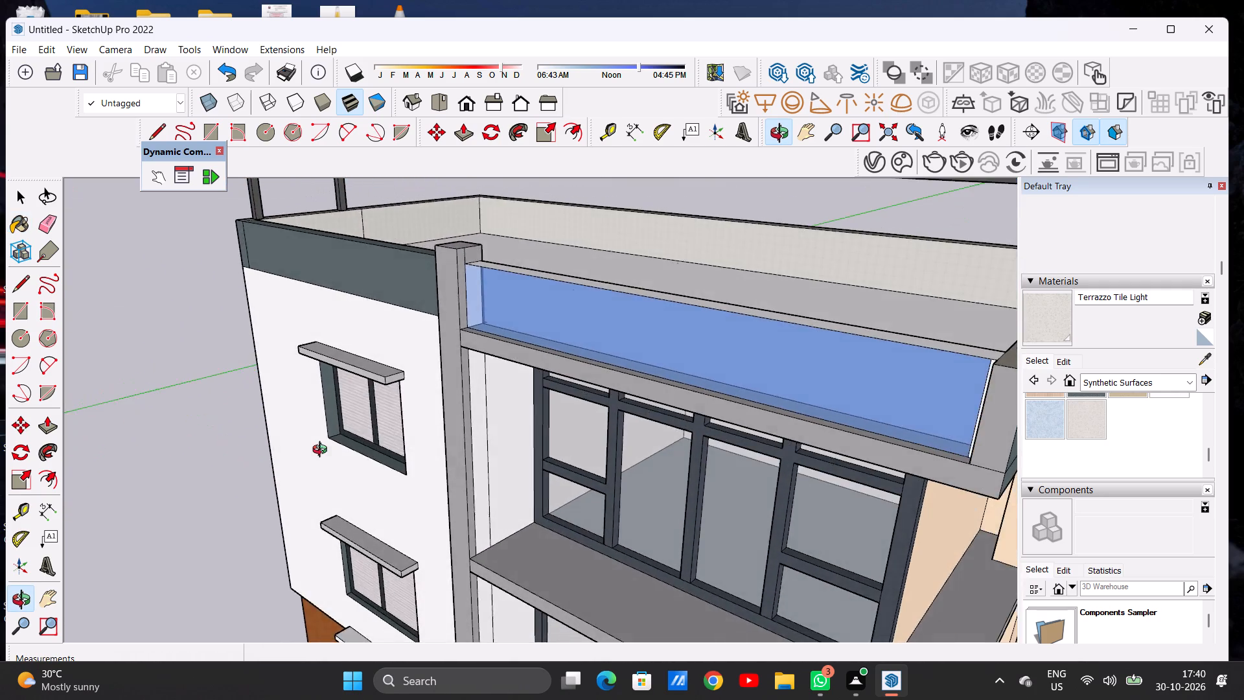
pyautogui.moveTo(323, 451); pyautogui.dragTo(429, 338, button='middle')
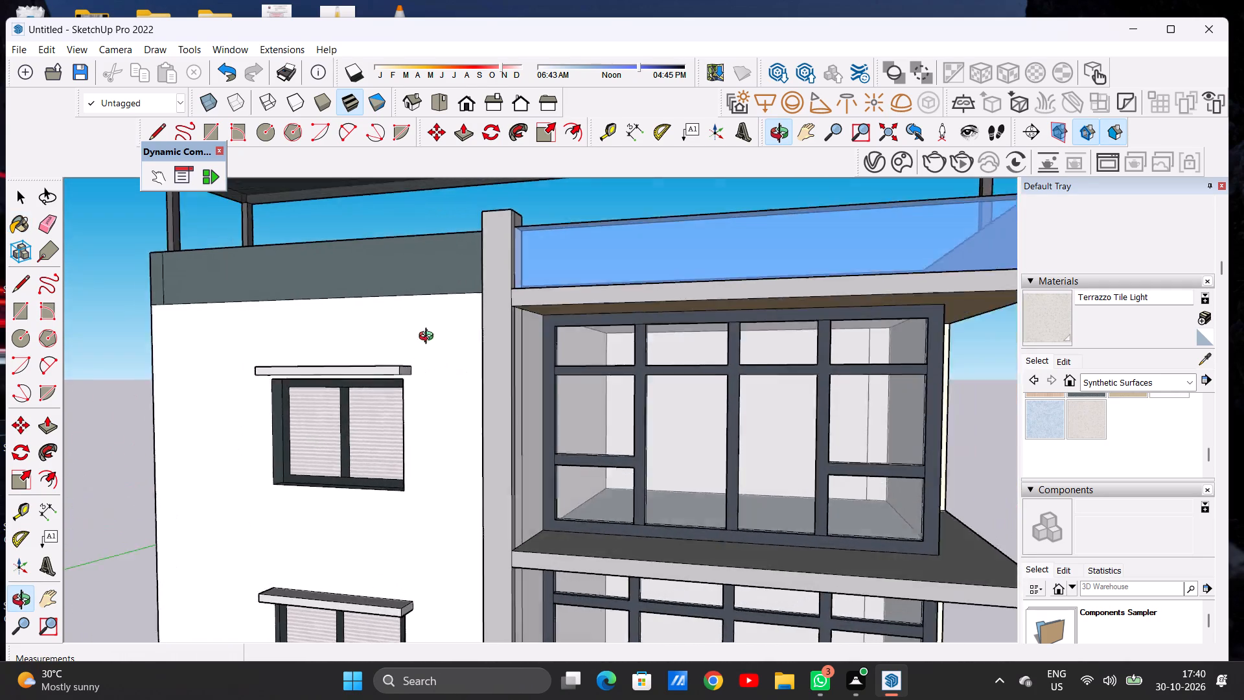
pyautogui.moveTo(429, 338); pyautogui.dragTo(242, 353, button='middle')
pyautogui.scroll(9, 533, 429)
pyautogui.scroll(-1, 484, 429)
pyautogui.scroll(1, 484, 429)
pyautogui.scroll(-3, 512, 408)
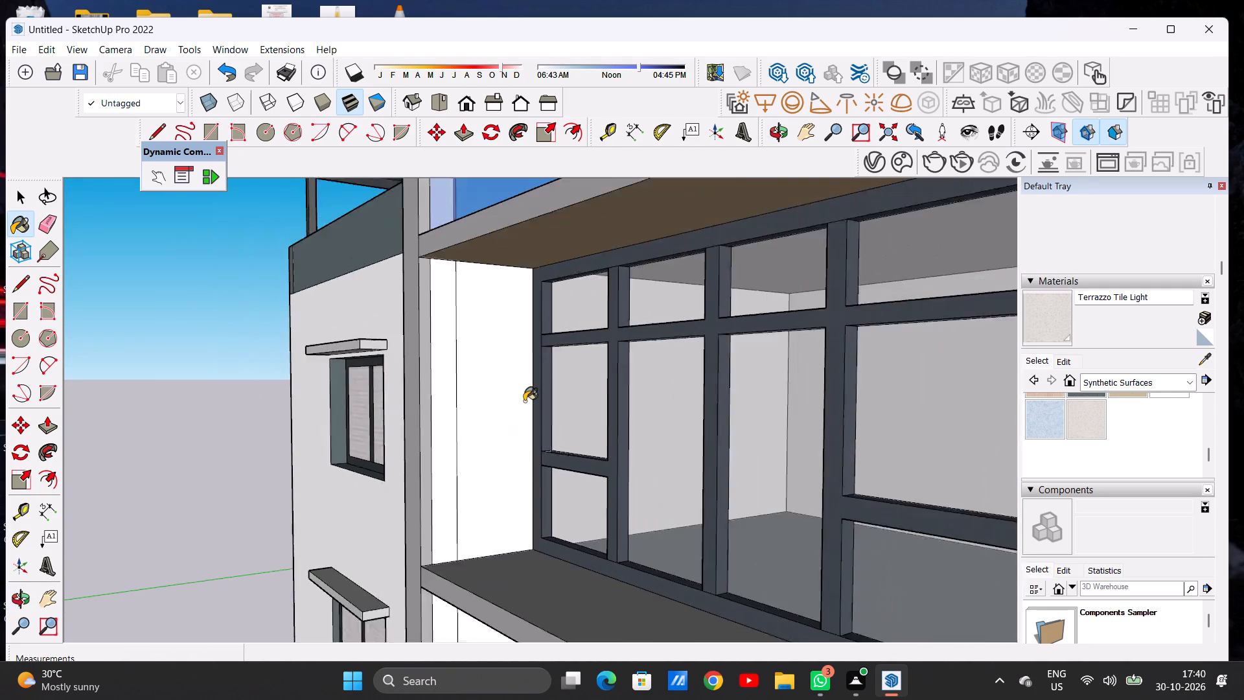
pyautogui.scroll(-6, 524, 401)
pyautogui.scroll(1, 523, 373)
pyautogui.scroll(-17, 523, 373)
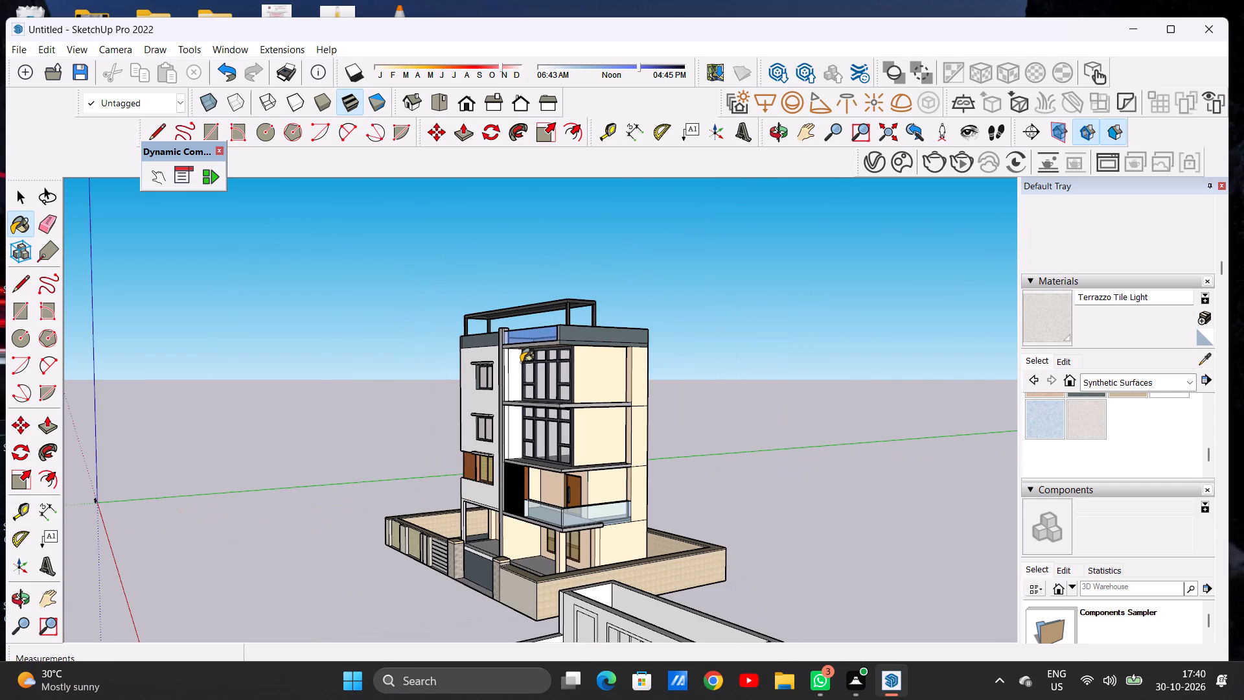
pyautogui.scroll(3, 521, 362)
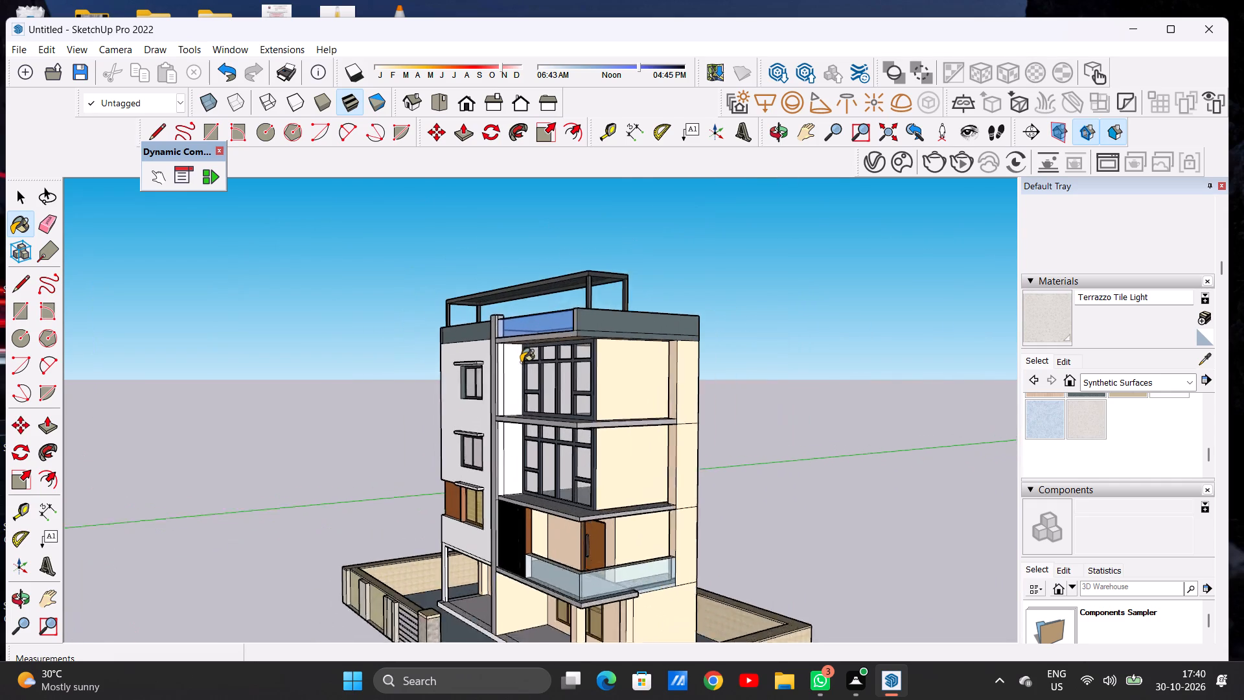
pyautogui.scroll(7, 521, 362)
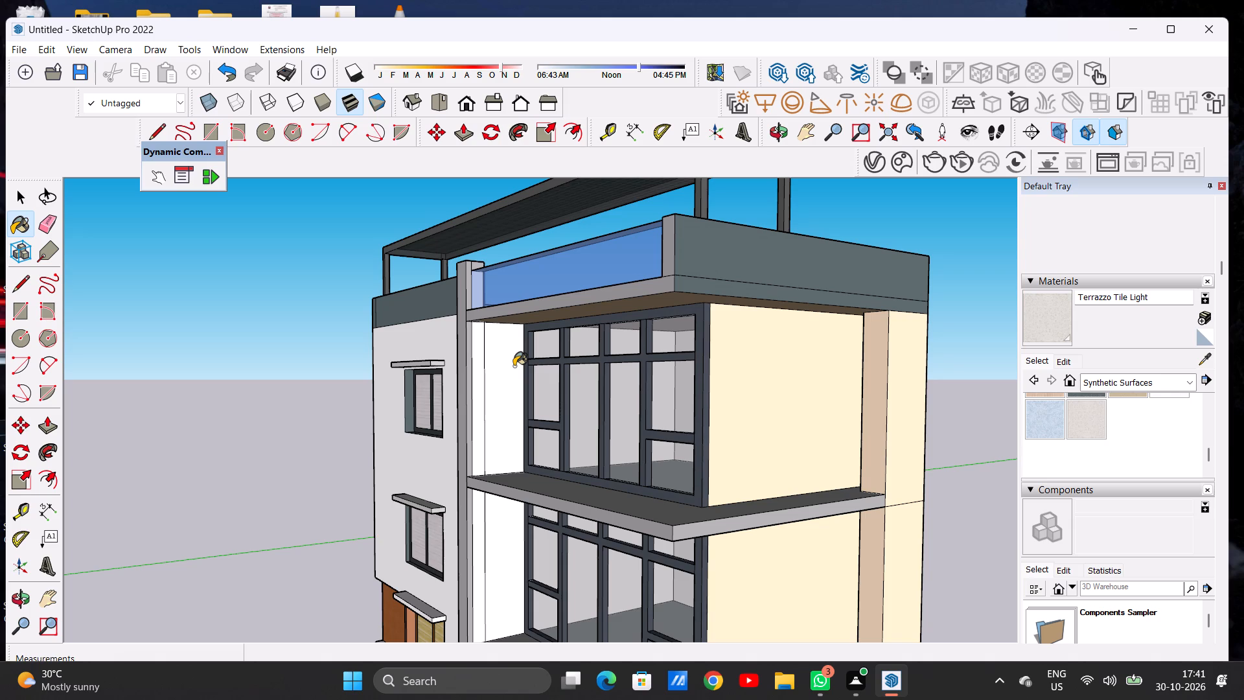
pyautogui.scroll(-6, 521, 345)
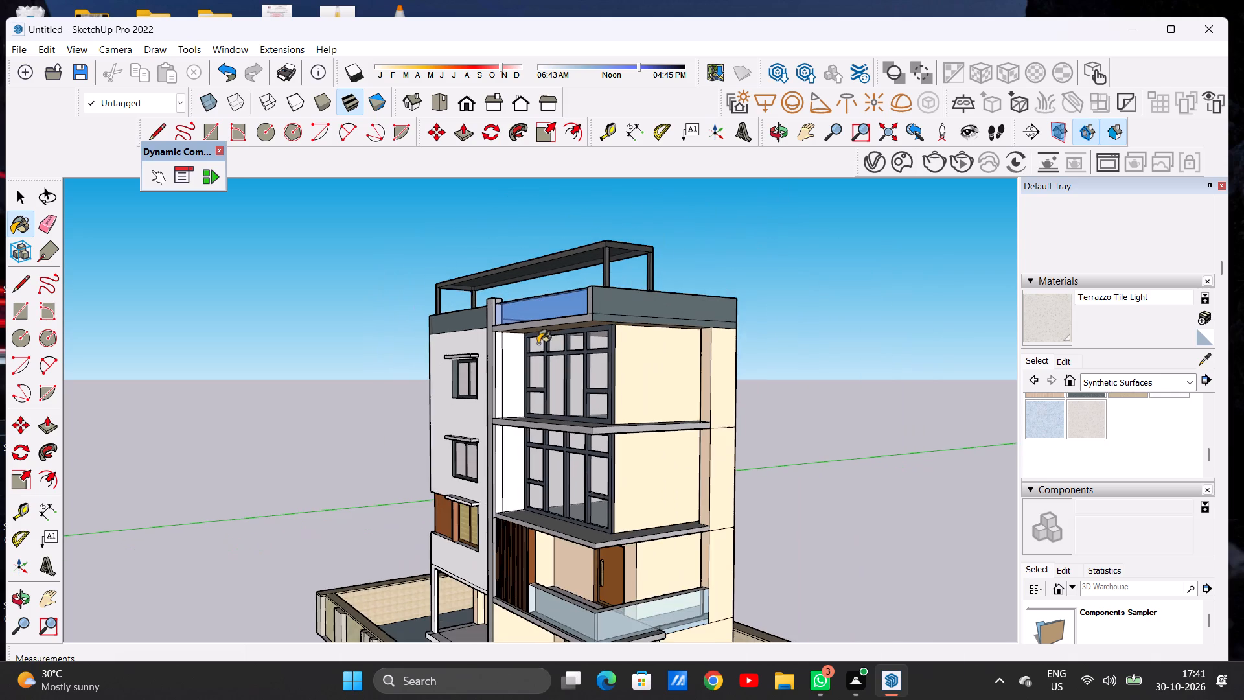
# Repaint the side parapet's inner face beside the glass panel and the long rear parapet's inner face with Terrazzo Light Blue.
pyautogui.moveTo(546, 349); pyautogui.dragTo(689, 358, button='middle')
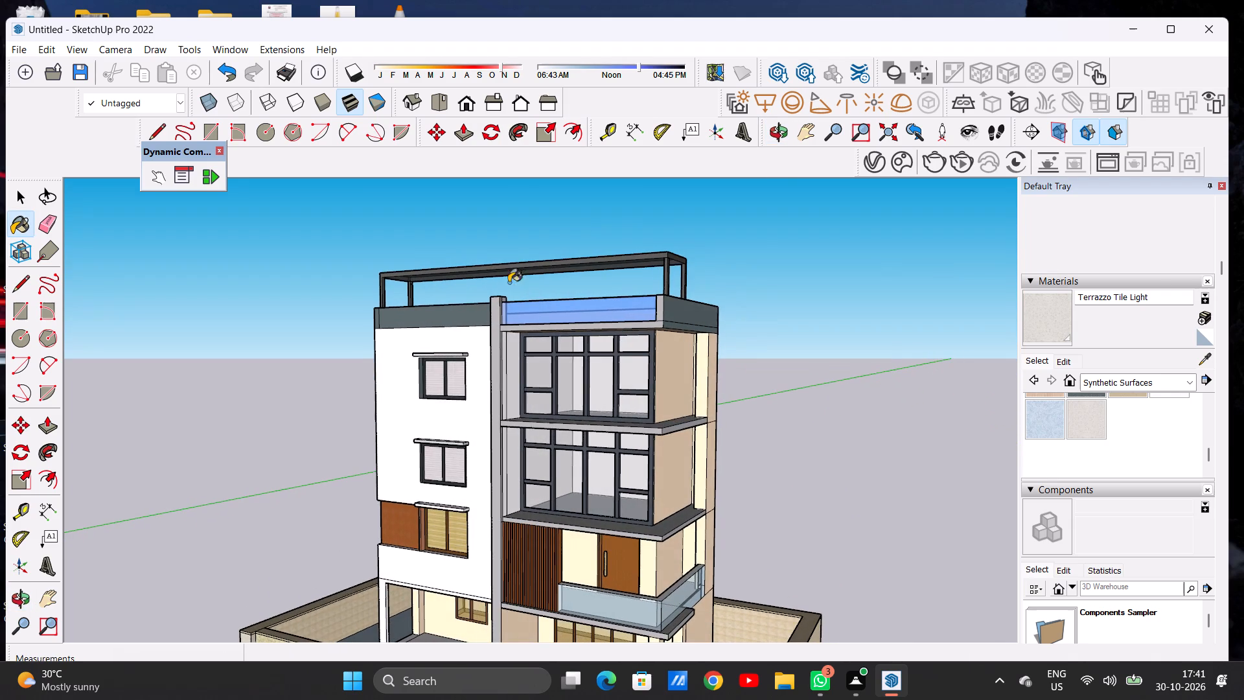
pyautogui.moveTo(509, 290); pyautogui.dragTo(794, 480, button='middle')
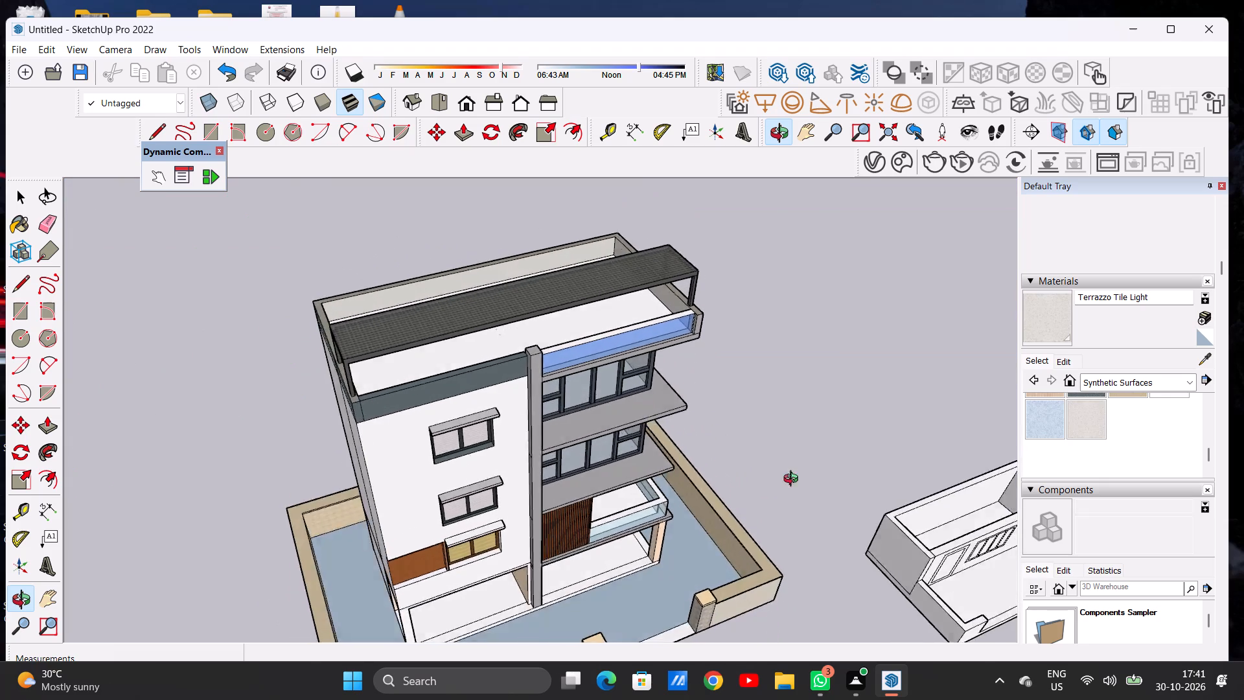
pyautogui.moveTo(794, 480); pyautogui.dragTo(818, 467, button='middle')
pyautogui.scroll(13, 505, 380)
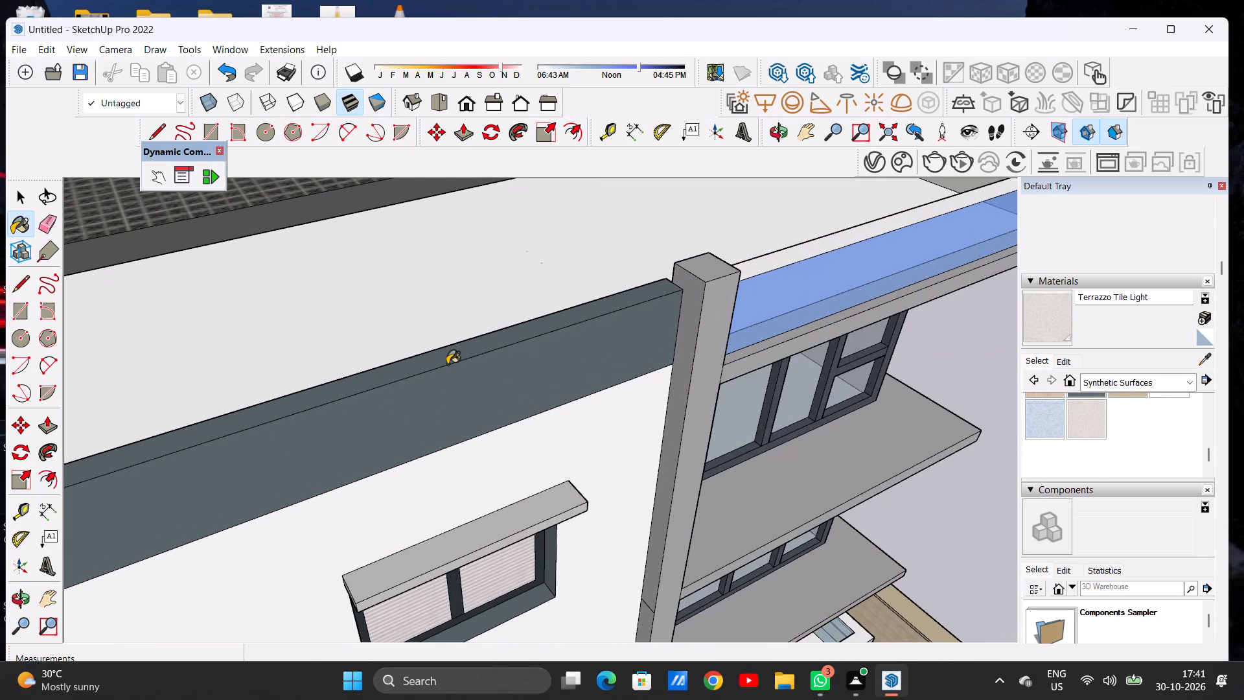
pyautogui.click(1044, 422)
pyautogui.scroll(-7, 662, 373)
pyautogui.moveTo(663, 395); pyautogui.dragTo(466, 272, button='middle')
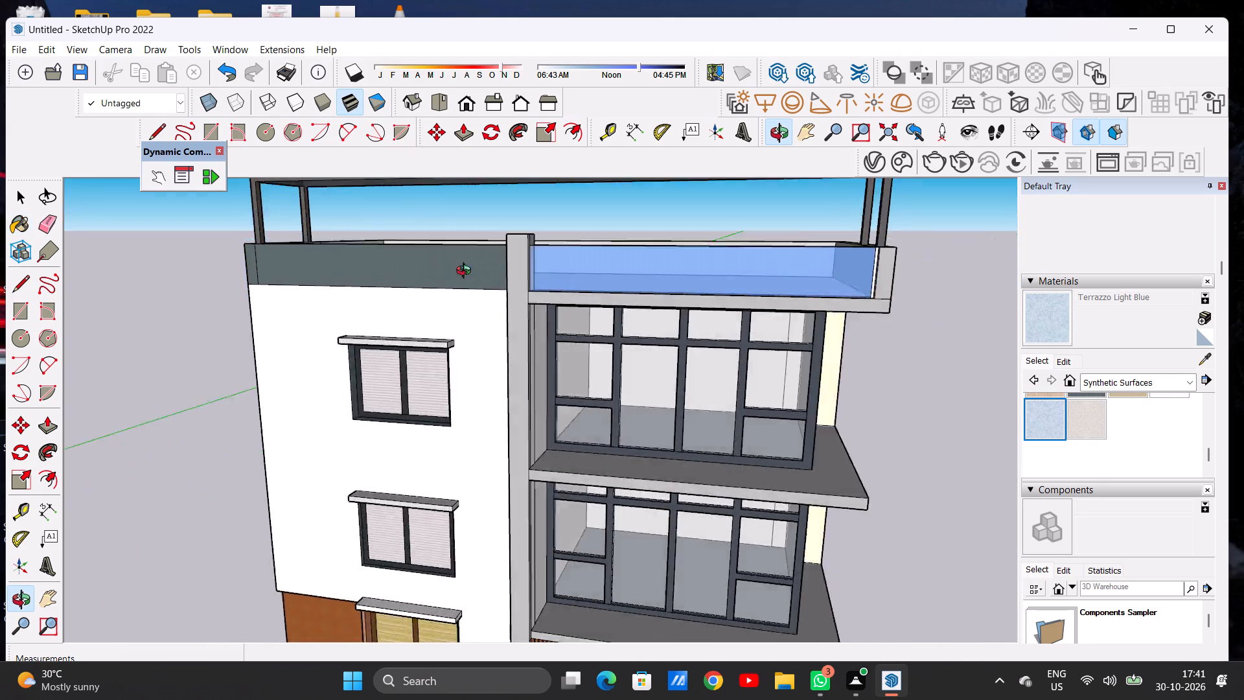
pyautogui.moveTo(466, 272); pyautogui.dragTo(637, 294, button='middle')
pyautogui.scroll(-5, 610, 277)
pyautogui.moveTo(431, 304); pyautogui.dragTo(860, 344, button='middle')
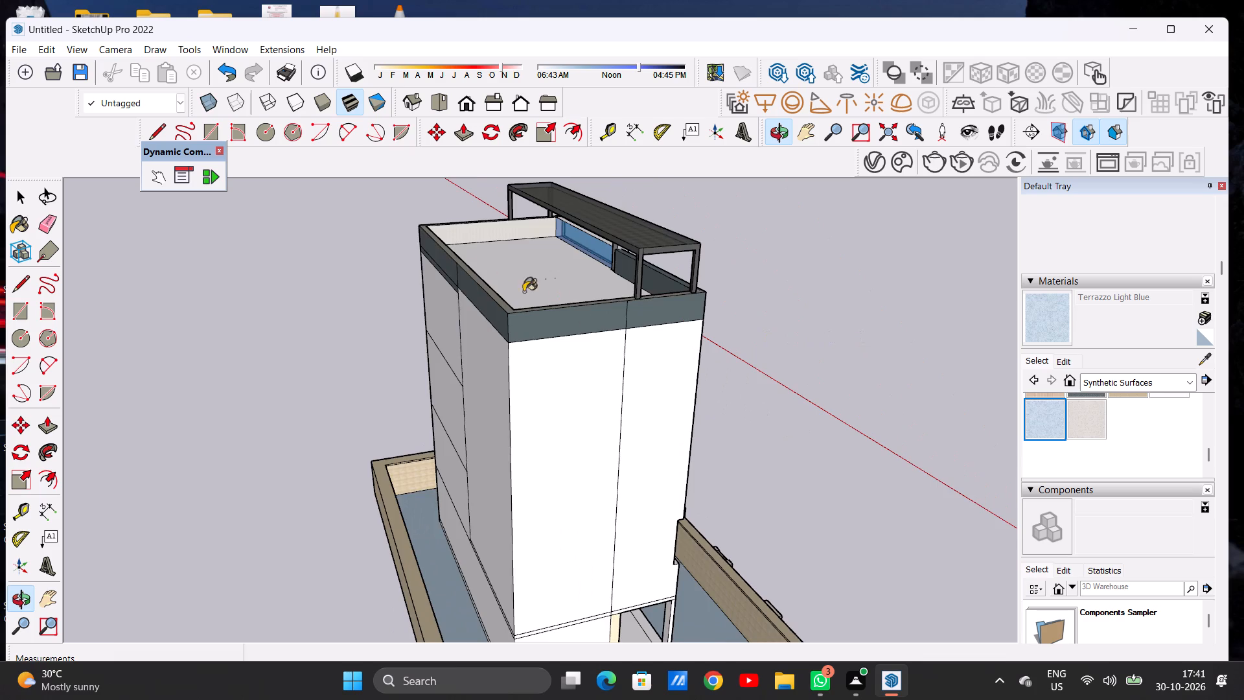
pyautogui.moveTo(432, 258); pyautogui.dragTo(601, 308, button='middle')
pyautogui.scroll(-4, 468, 340)
pyautogui.scroll(1, 474, 237)
pyautogui.scroll(-1, 474, 248)
pyautogui.scroll(14, 474, 263)
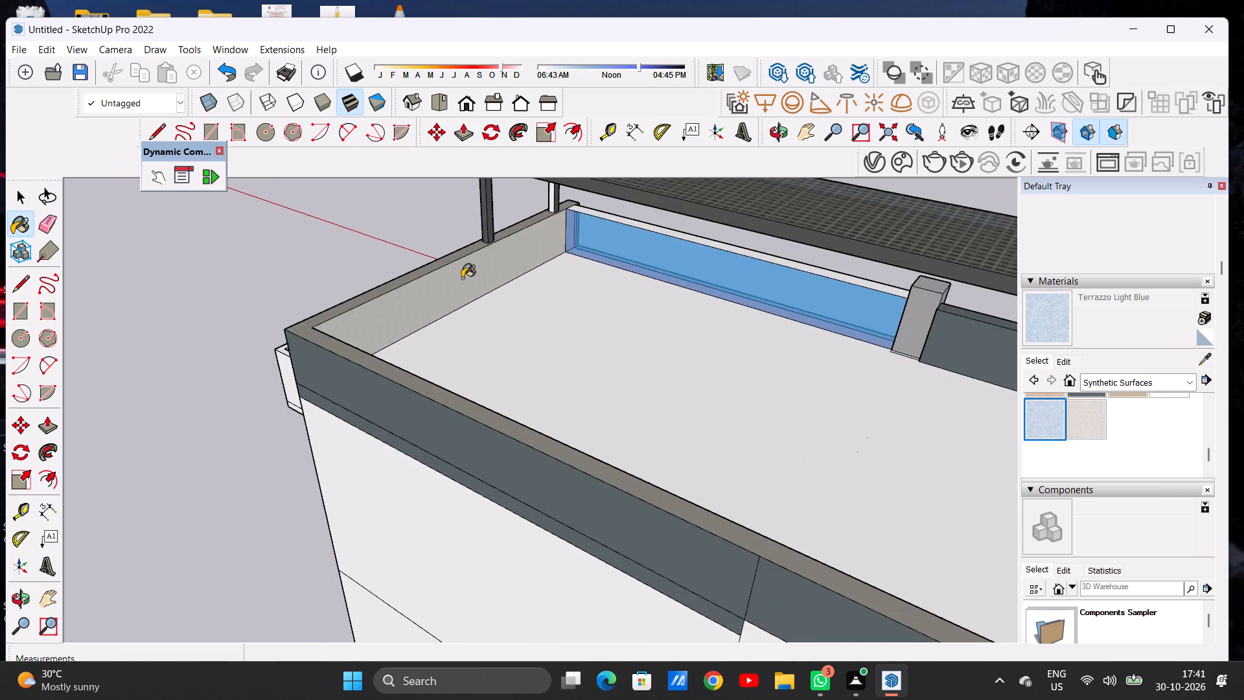
pyautogui.scroll(6, 462, 278)
pyautogui.click(445, 281)
pyautogui.scroll(-8, 445, 291)
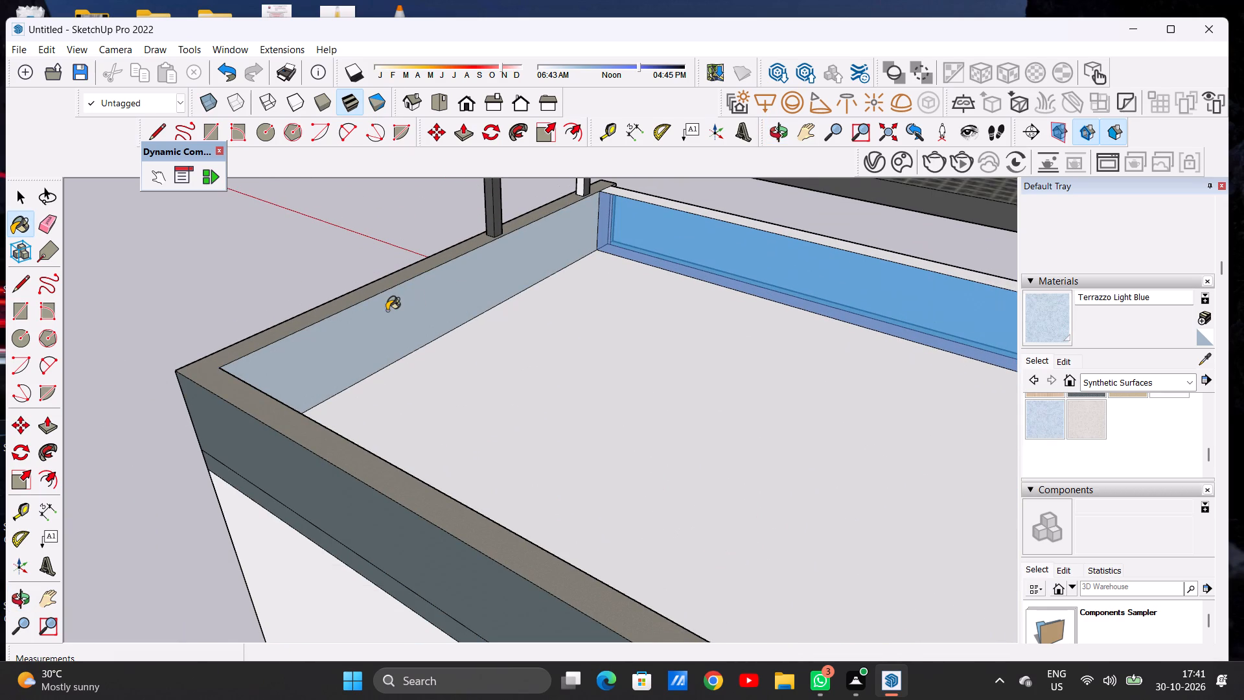
pyautogui.scroll(-4, 412, 369)
pyautogui.moveTo(614, 385); pyautogui.dragTo(207, 359, button='middle')
pyautogui.scroll(7, 193, 357)
pyautogui.click(193, 357)
pyautogui.scroll(-6, 432, 364)
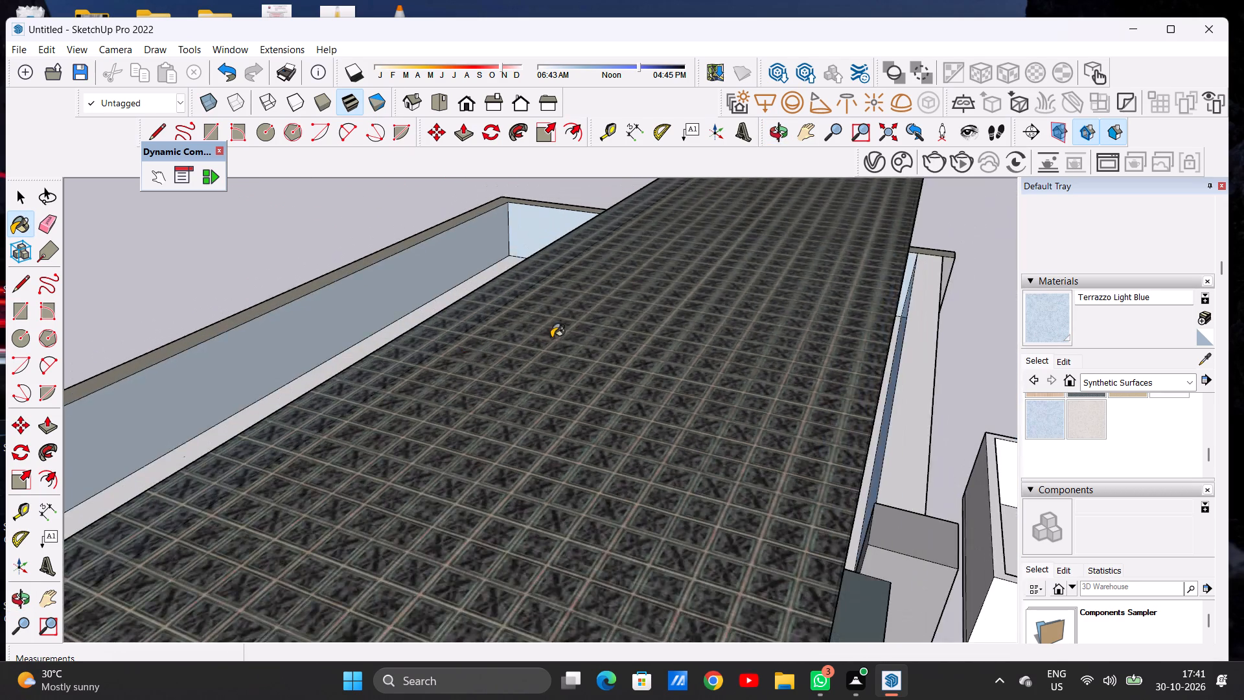
# Repaint both inner segments of the opposite side parapet, adjoining the grey front band, with Terrazzo Light Blue.
pyautogui.scroll(-8, 562, 338)
pyautogui.scroll(-4, 503, 342)
pyautogui.moveTo(661, 342); pyautogui.dragTo(178, 339, button='middle')
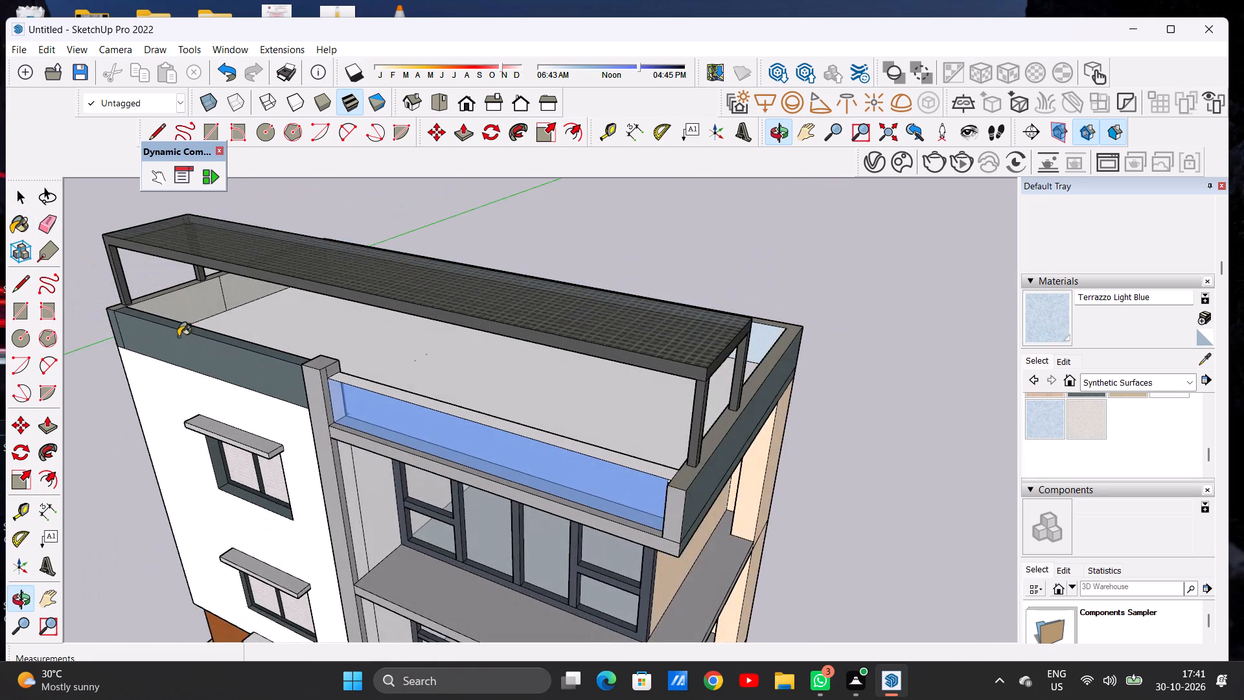
pyautogui.scroll(14, 180, 331)
pyautogui.click(282, 271)
pyautogui.click(166, 293)
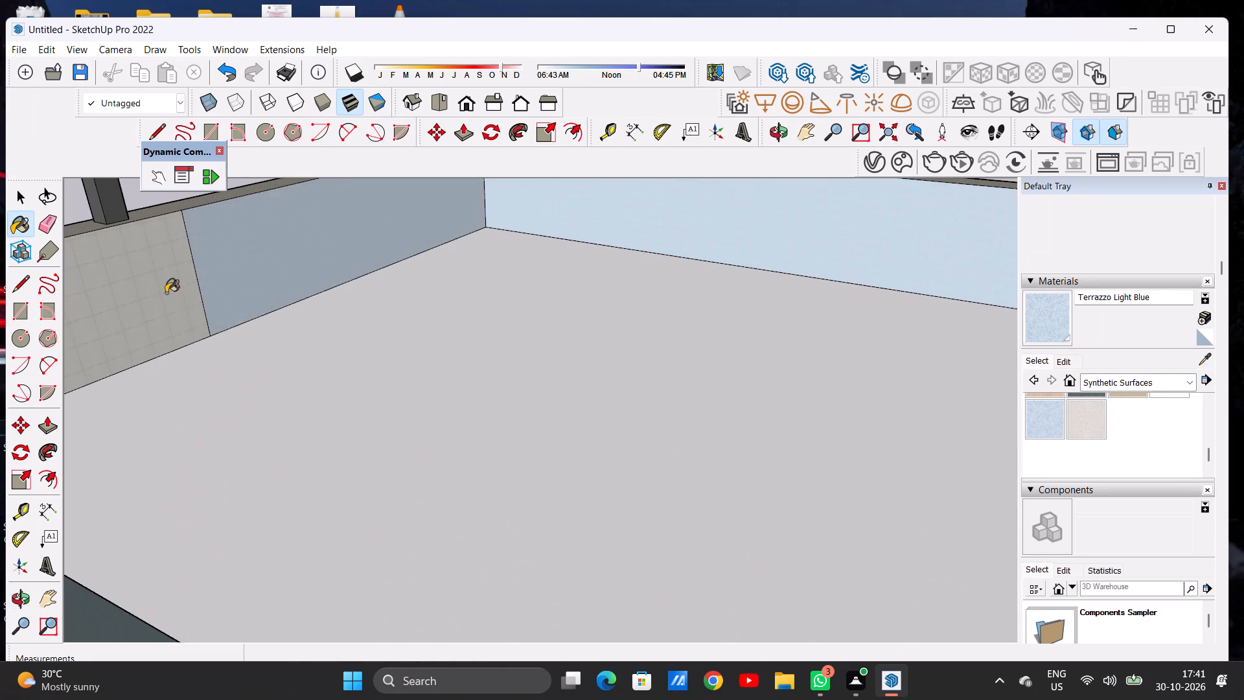
pyautogui.scroll(-5, 223, 327)
pyautogui.press('space')
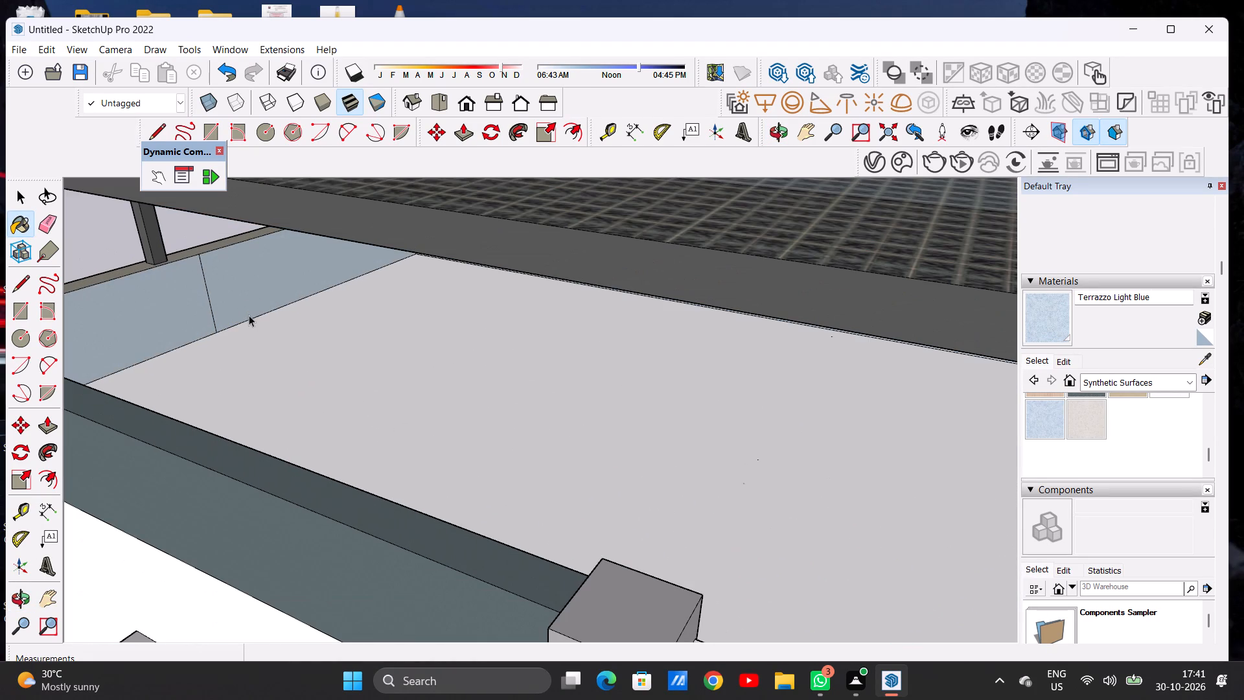
# Paint the roof terrace floor with Terrazzo Tile Light.
pyautogui.click(1077, 425)
pyautogui.click(667, 454)
# Examine the front of the house from the boundary wall up to the glazed upper floors for unpainted surfaces.
pyautogui.scroll(-12, 670, 456)
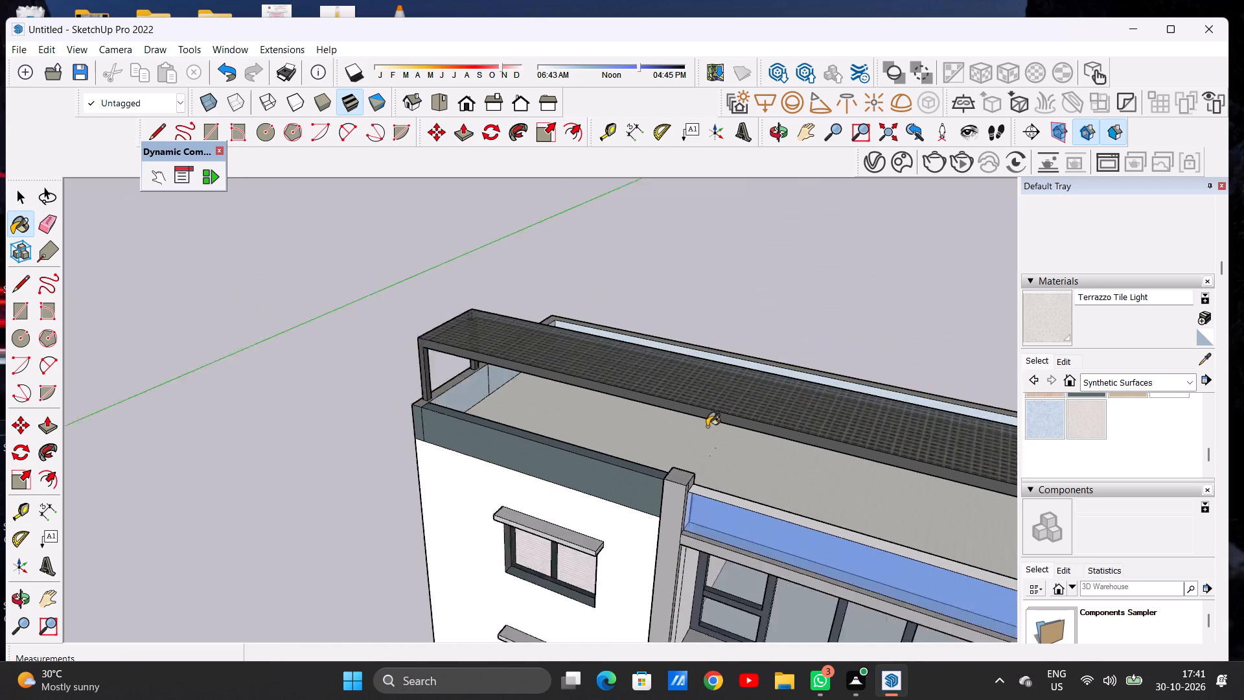
pyautogui.scroll(-9, 707, 426)
pyautogui.moveTo(683, 501); pyautogui.dragTo(783, 390, button='middle')
pyautogui.scroll(-9, 635, 413)
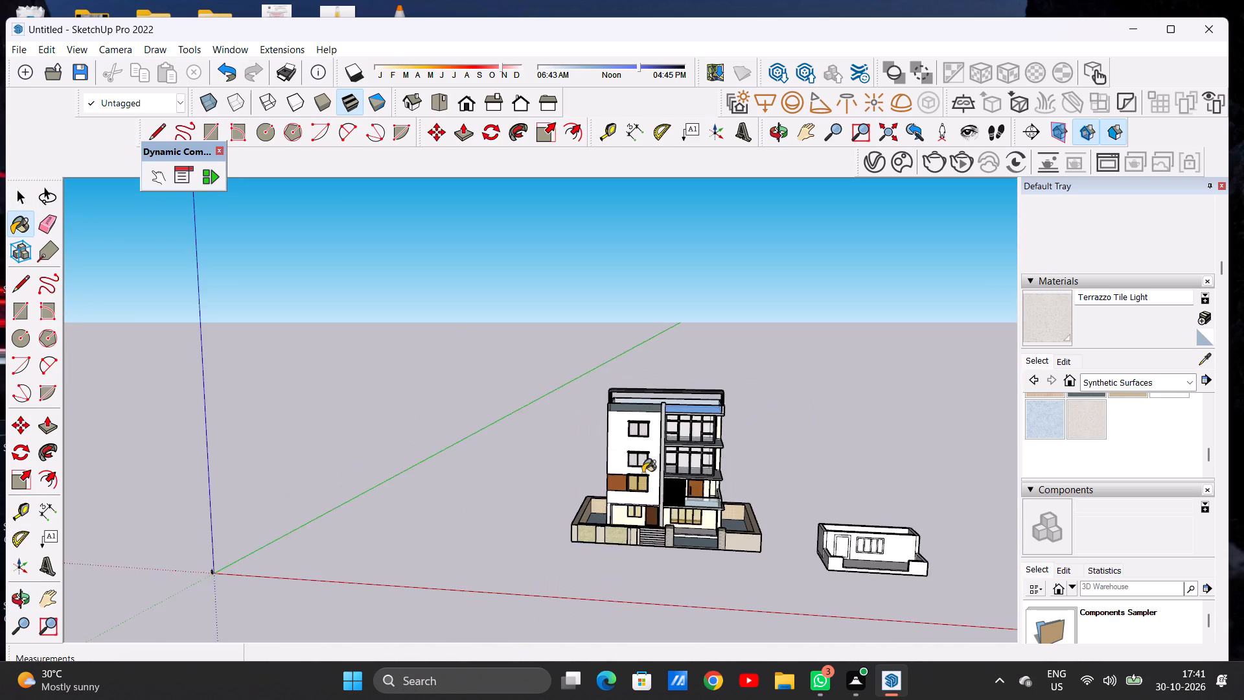
pyautogui.scroll(14, 665, 526)
pyautogui.moveTo(680, 520); pyautogui.dragTo(612, 466, button='middle')
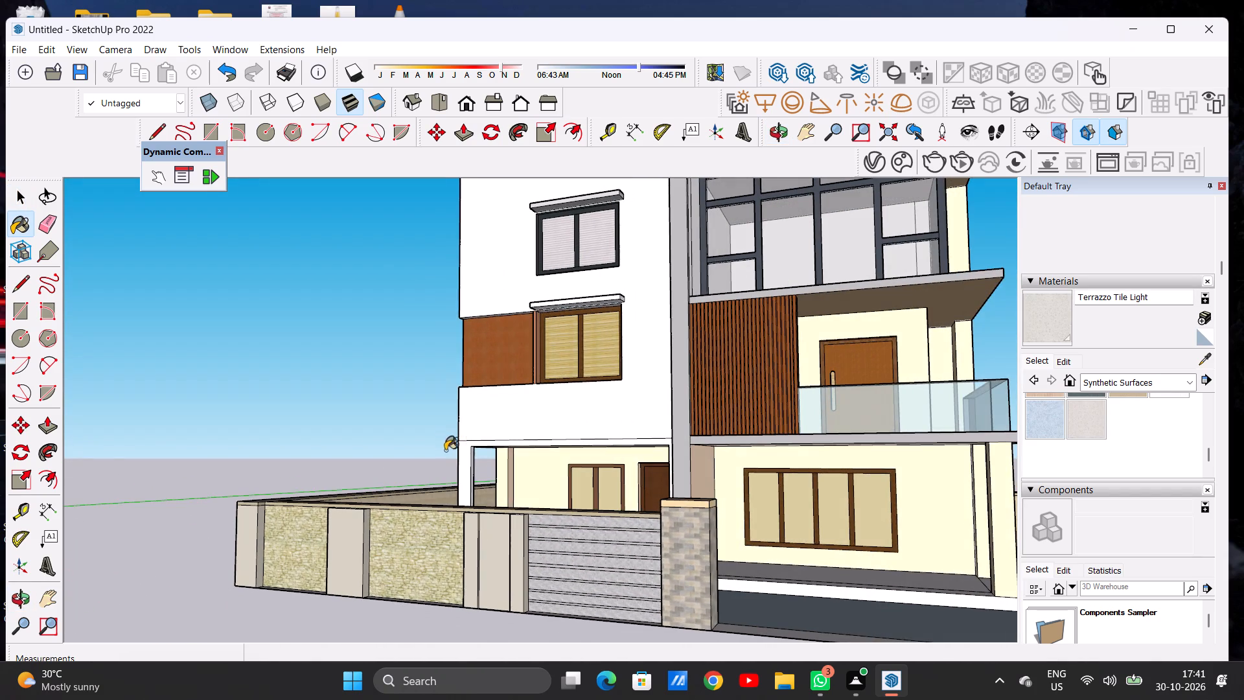
pyautogui.moveTo(750, 514); pyautogui.dragTo(931, 517, button='middle')
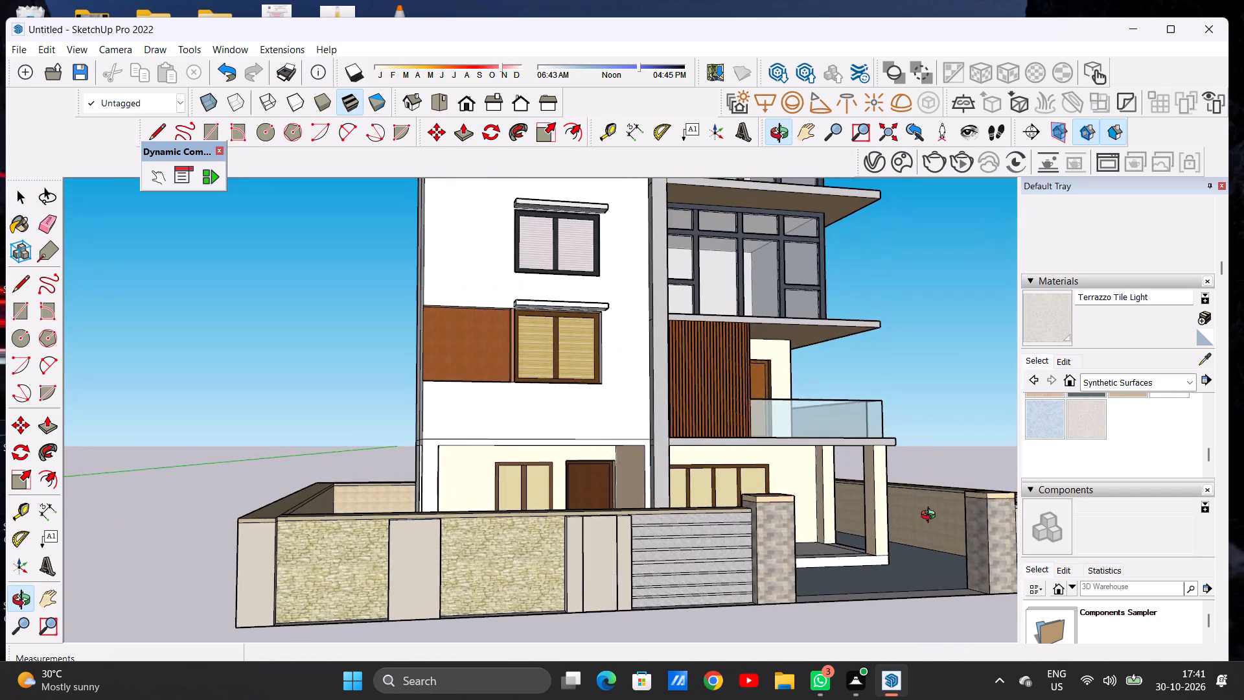
pyautogui.moveTo(931, 517); pyautogui.dragTo(845, 508, button='middle')
pyautogui.scroll(-14, 669, 509)
pyautogui.moveTo(593, 498); pyautogui.dragTo(603, 589, button='middle')
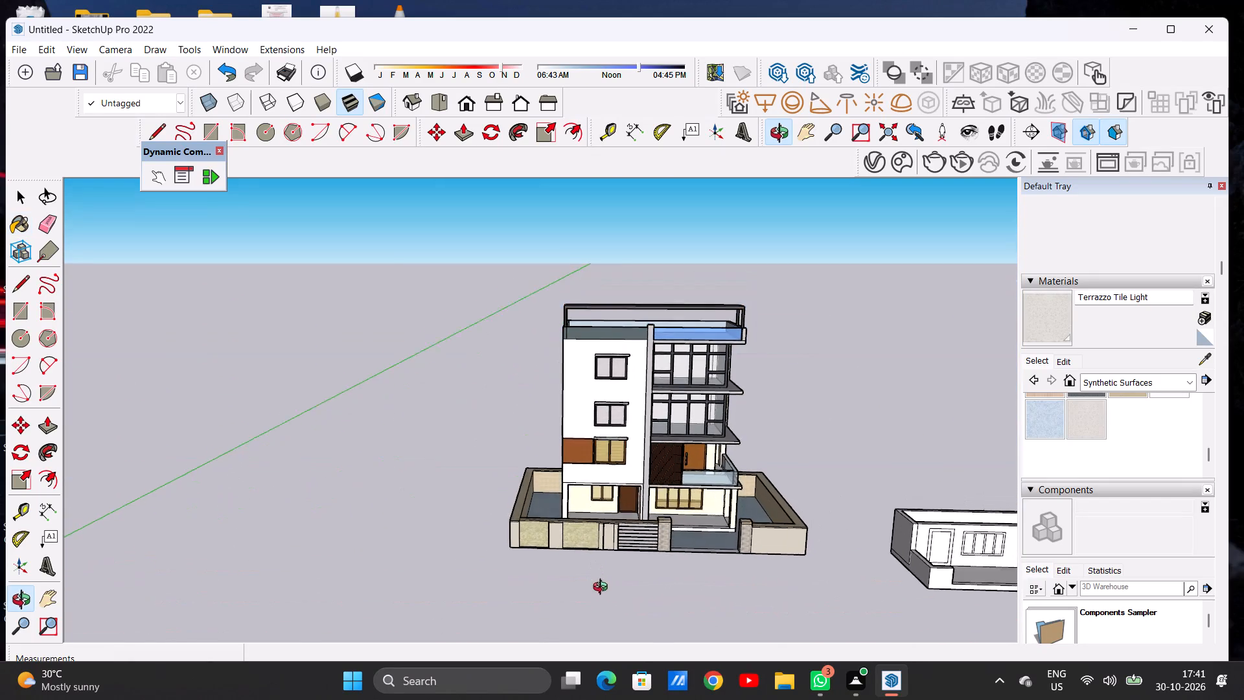
pyautogui.moveTo(603, 589); pyautogui.dragTo(605, 590, button='middle')
pyautogui.scroll(4, 650, 419)
pyautogui.scroll(-1, 650, 414)
pyautogui.scroll(5, 650, 414)
pyautogui.scroll(-1, 638, 403)
pyautogui.scroll(5, 638, 402)
pyautogui.moveTo(645, 412); pyautogui.dragTo(527, 318, button='middle')
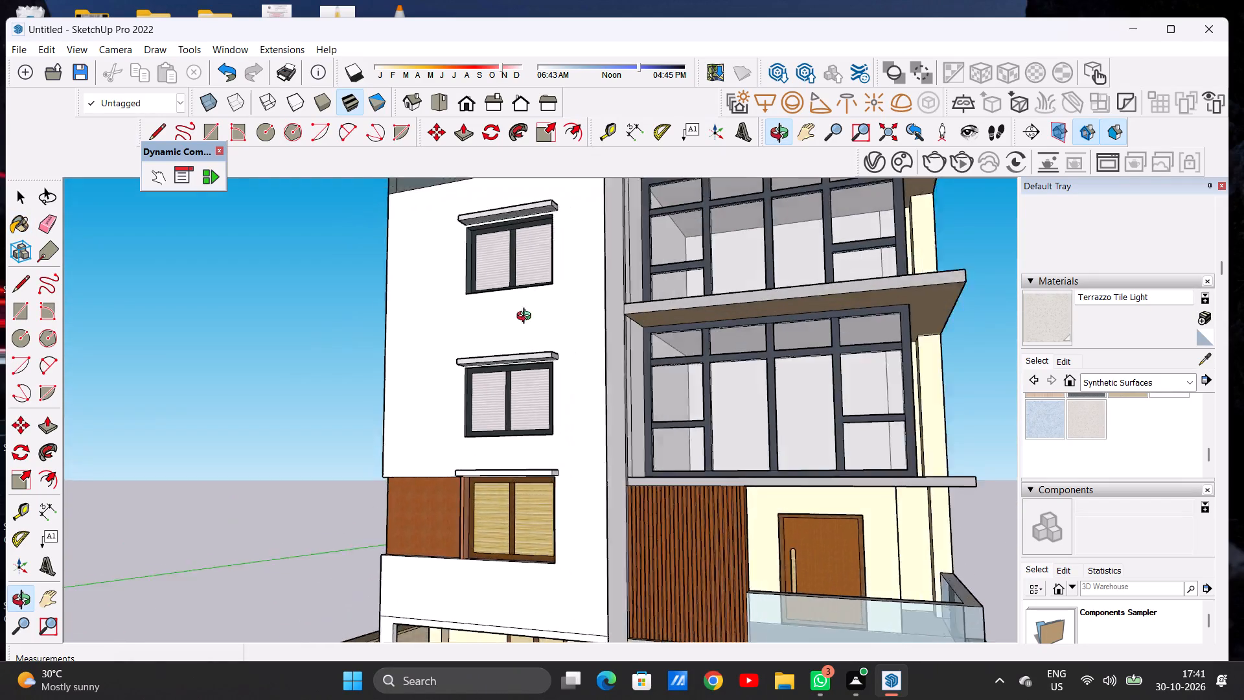
pyautogui.moveTo(527, 318); pyautogui.dragTo(417, 393, button='middle')
pyautogui.press('space')
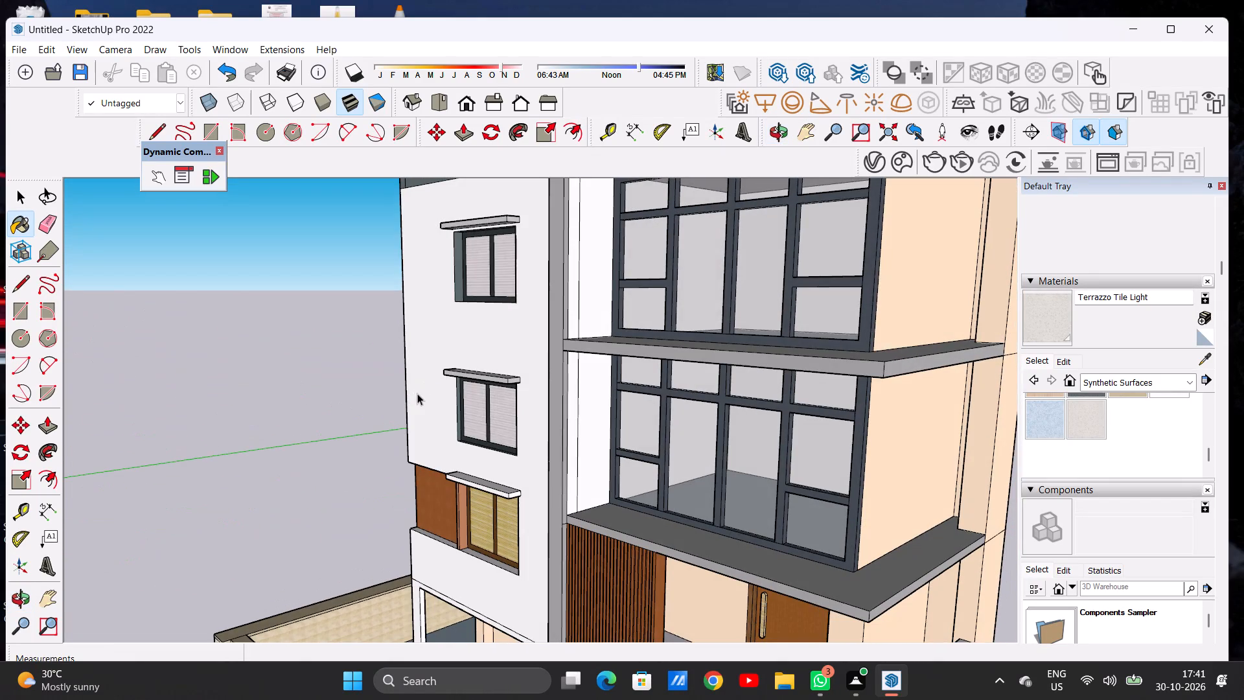
pyautogui.scroll(-7, 421, 353)
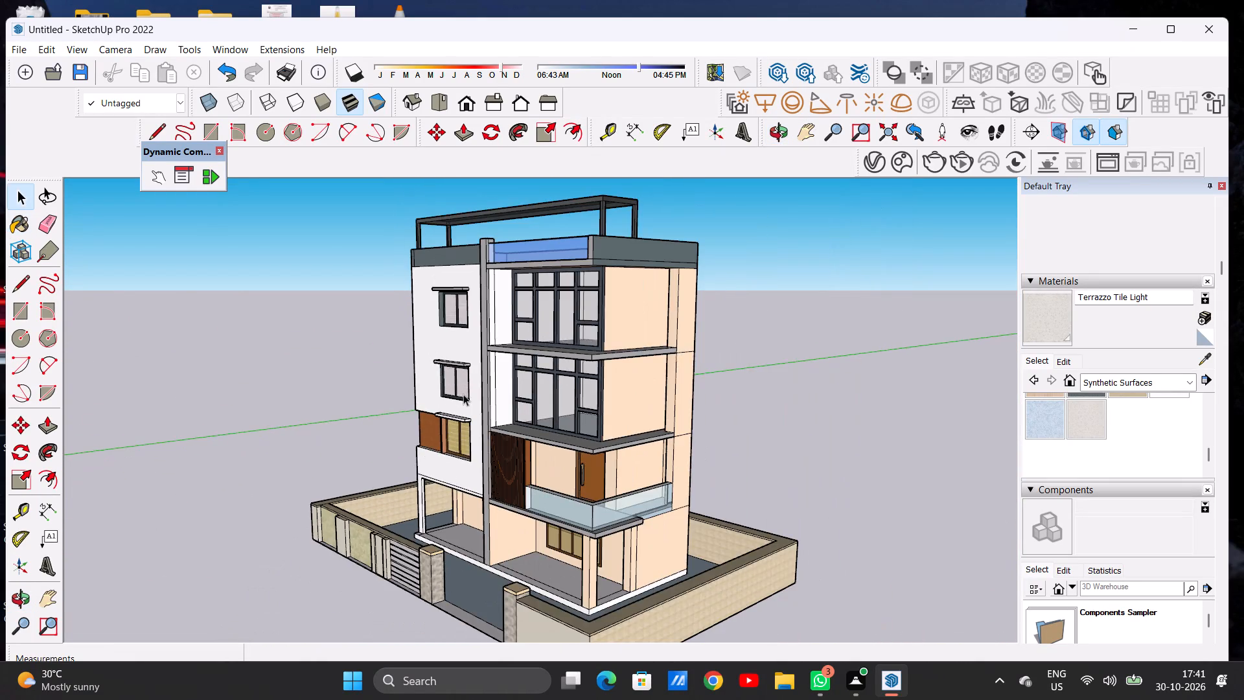
# Paint both white wall strips between the grey column and the lower large glazed window with 0012_Bisque from Colors-Named.
pyautogui.moveTo(465, 399); pyautogui.dragTo(485, 373, button='middle')
pyautogui.scroll(6, 504, 393)
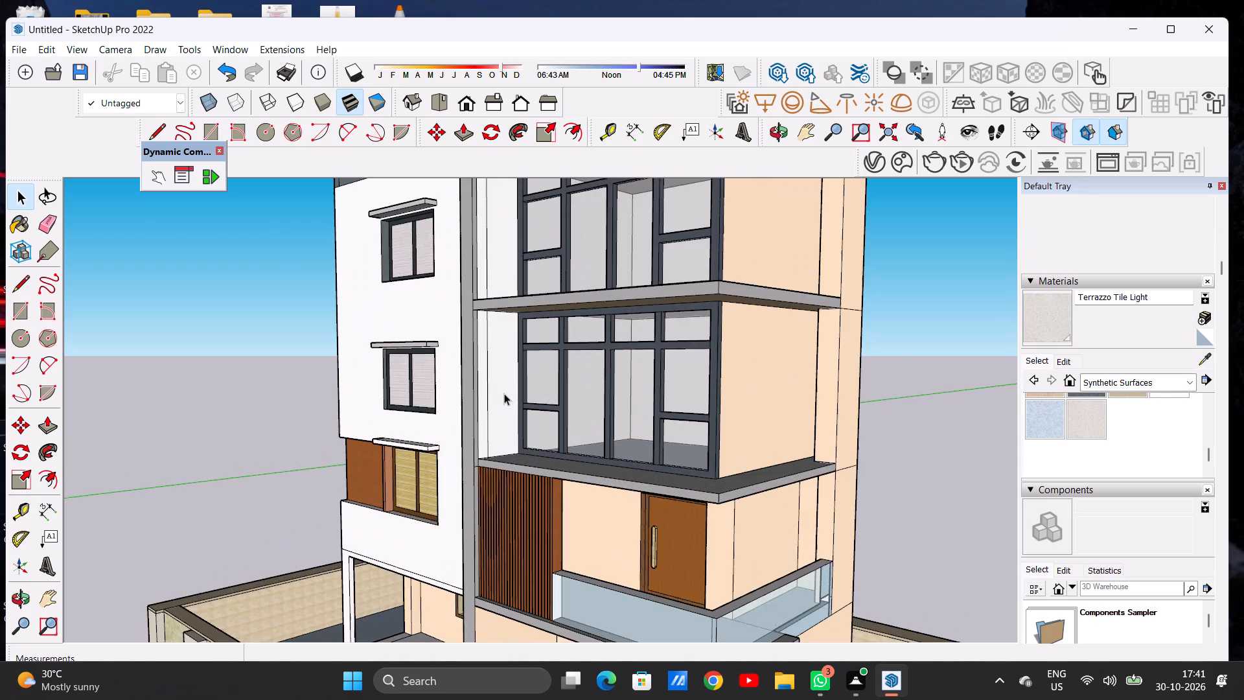
pyautogui.scroll(6, 504, 393)
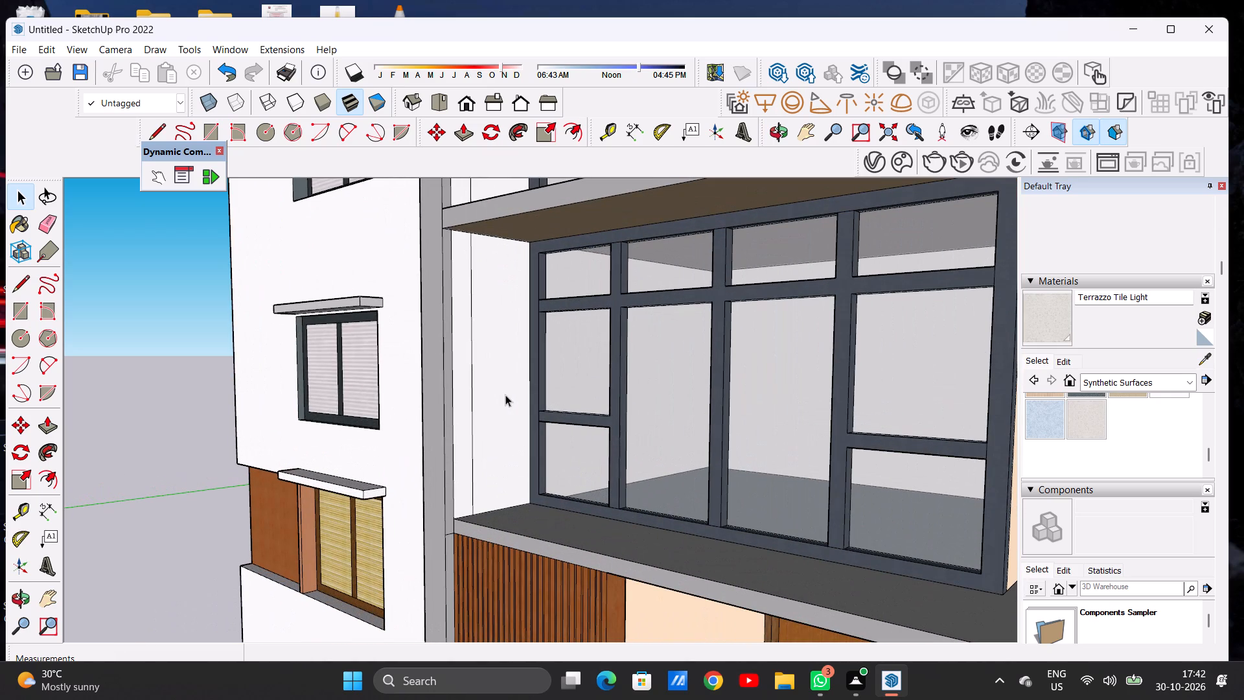
pyautogui.click(1107, 382)
pyautogui.click(1126, 450)
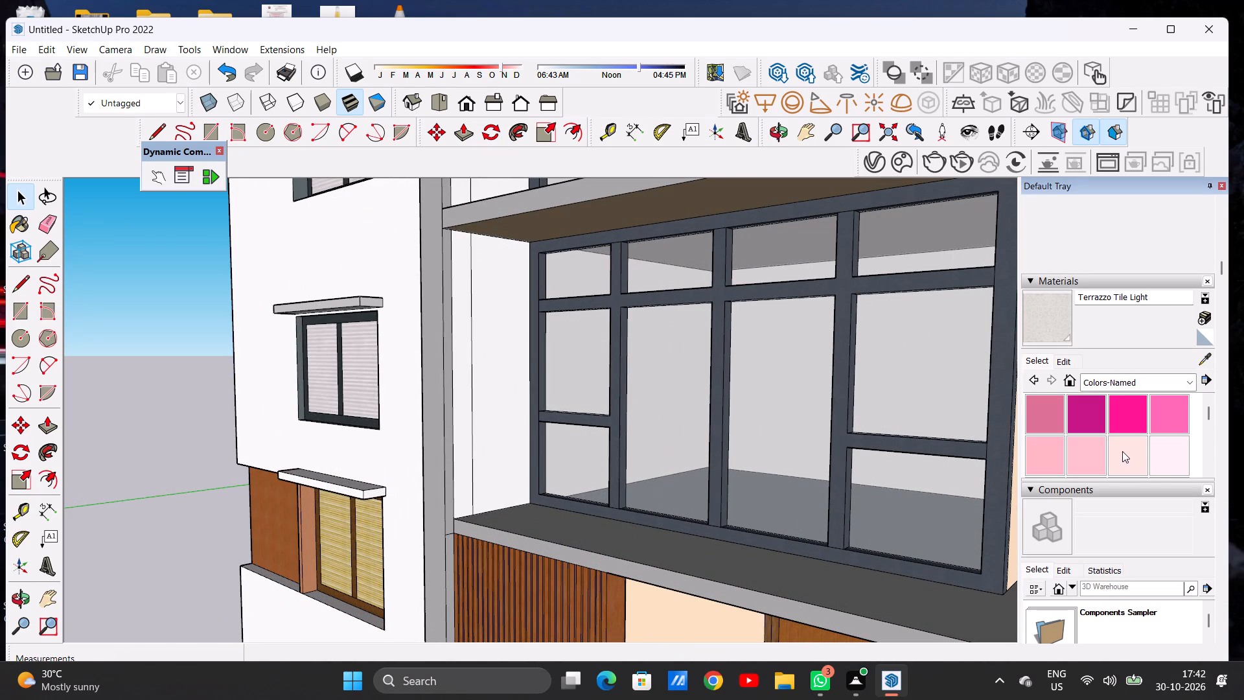
pyautogui.scroll(-2, 1119, 450)
pyautogui.scroll(2, 1120, 450)
pyautogui.scroll(-1, 1120, 450)
pyautogui.scroll(2, 1120, 450)
pyautogui.scroll(-1, 1157, 435)
pyautogui.click(1168, 421)
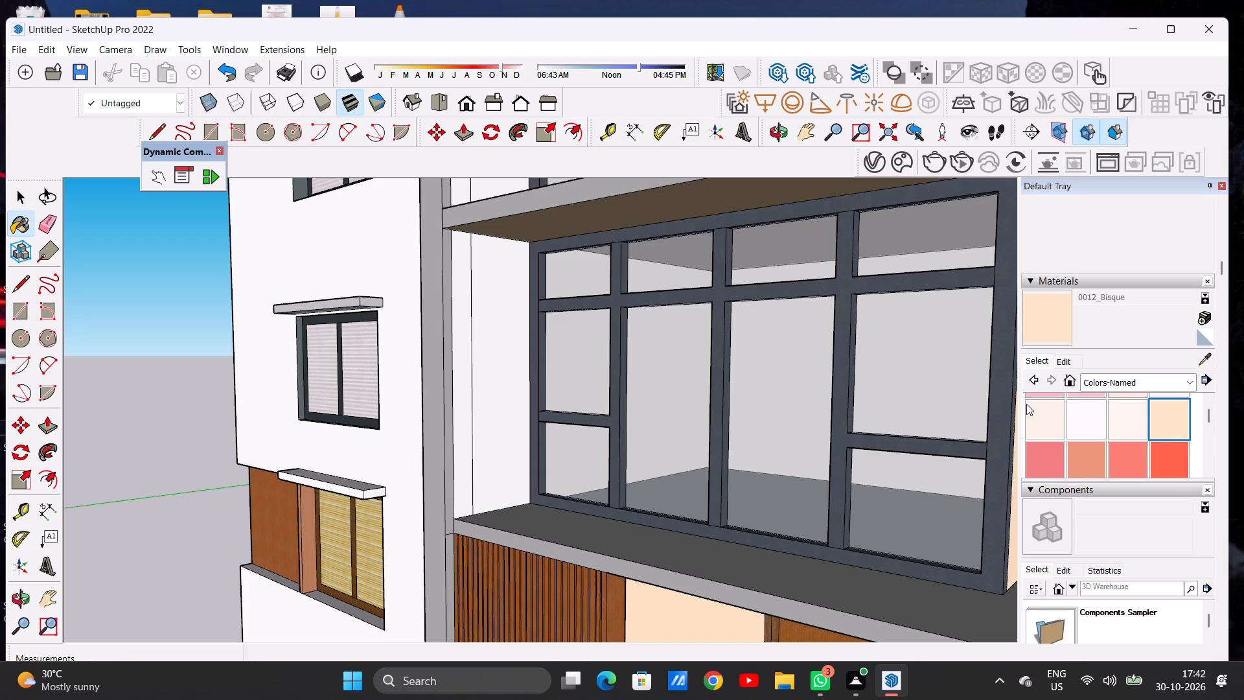
pyautogui.click(525, 374)
pyautogui.click(462, 398)
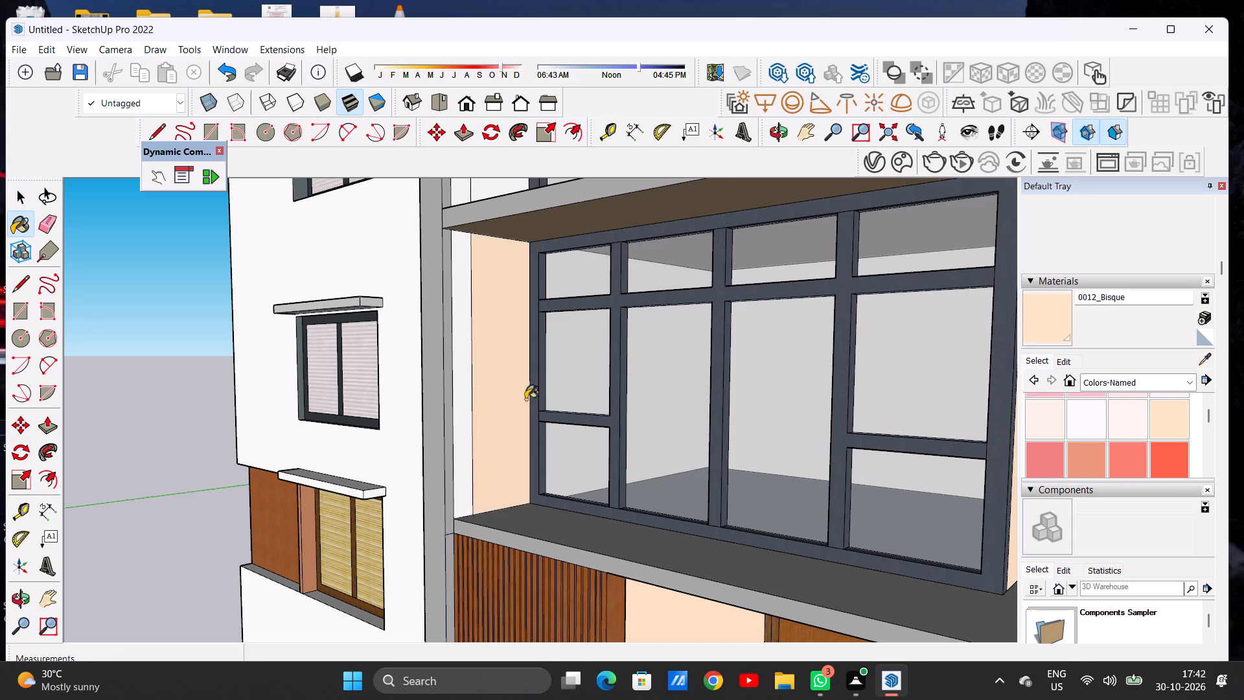
# Paint the wall beside the balcony door and the adjoining narrow set-back wall with 0012_Bisque.
pyautogui.moveTo(540, 401); pyautogui.dragTo(732, 376, button='middle')
pyautogui.scroll(-12, 605, 380)
pyautogui.moveTo(748, 379); pyautogui.dragTo(703, 379, button='middle')
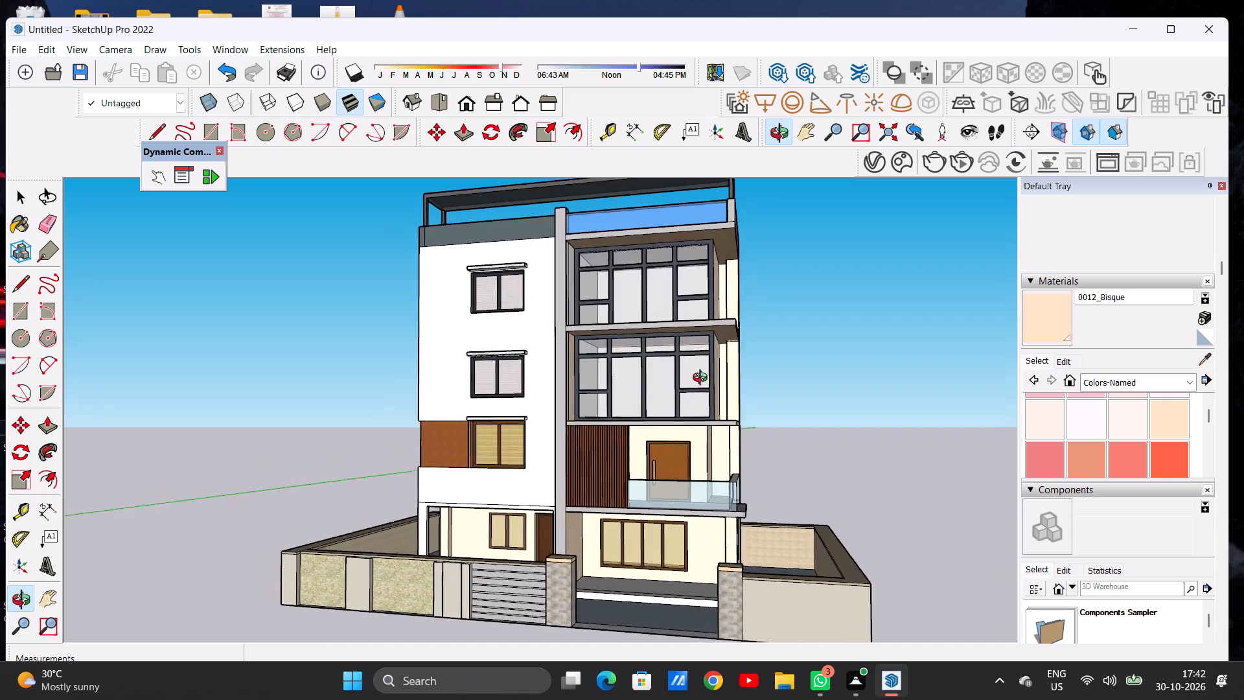
pyautogui.moveTo(703, 379); pyautogui.dragTo(709, 384, button='middle')
pyautogui.scroll(13, 695, 460)
pyautogui.scroll(-1, 705, 432)
pyautogui.scroll(1, 699, 426)
pyautogui.click(689, 409)
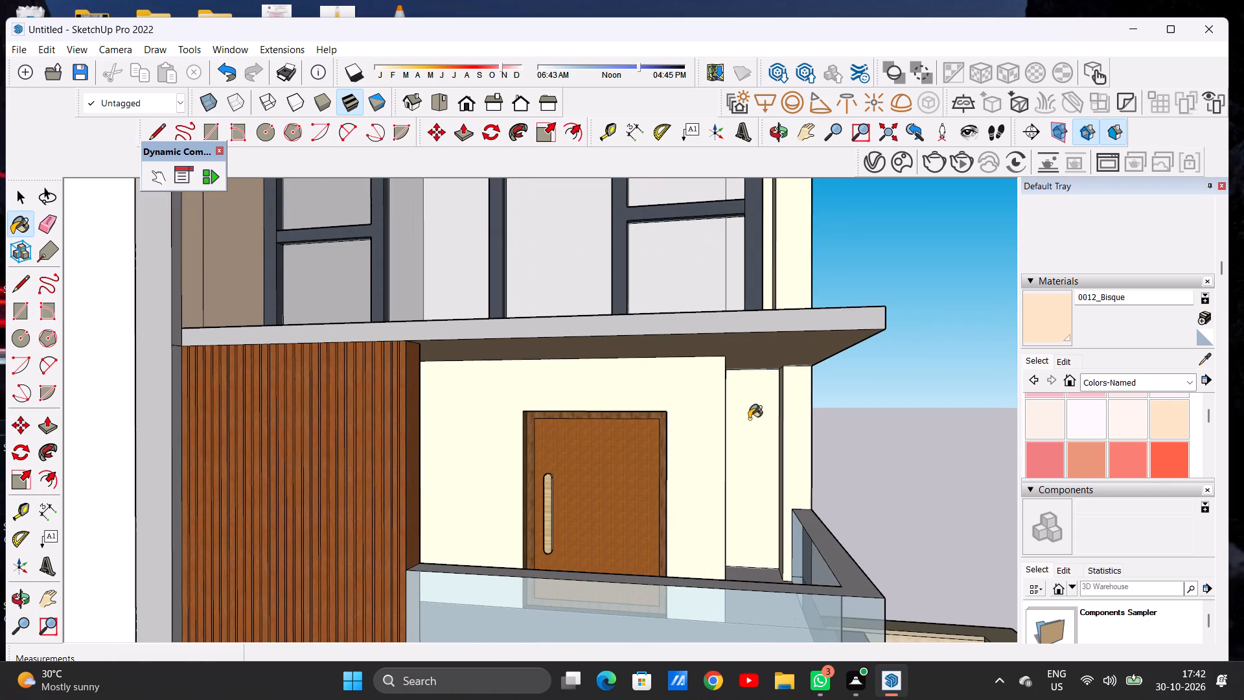
pyautogui.click(749, 419)
pyautogui.scroll(-14, 685, 404)
# Paint both white wall strips between the grey column and the upper large glazed window with 0012_Bisque.
pyautogui.moveTo(680, 344); pyautogui.dragTo(518, 333, button='middle')
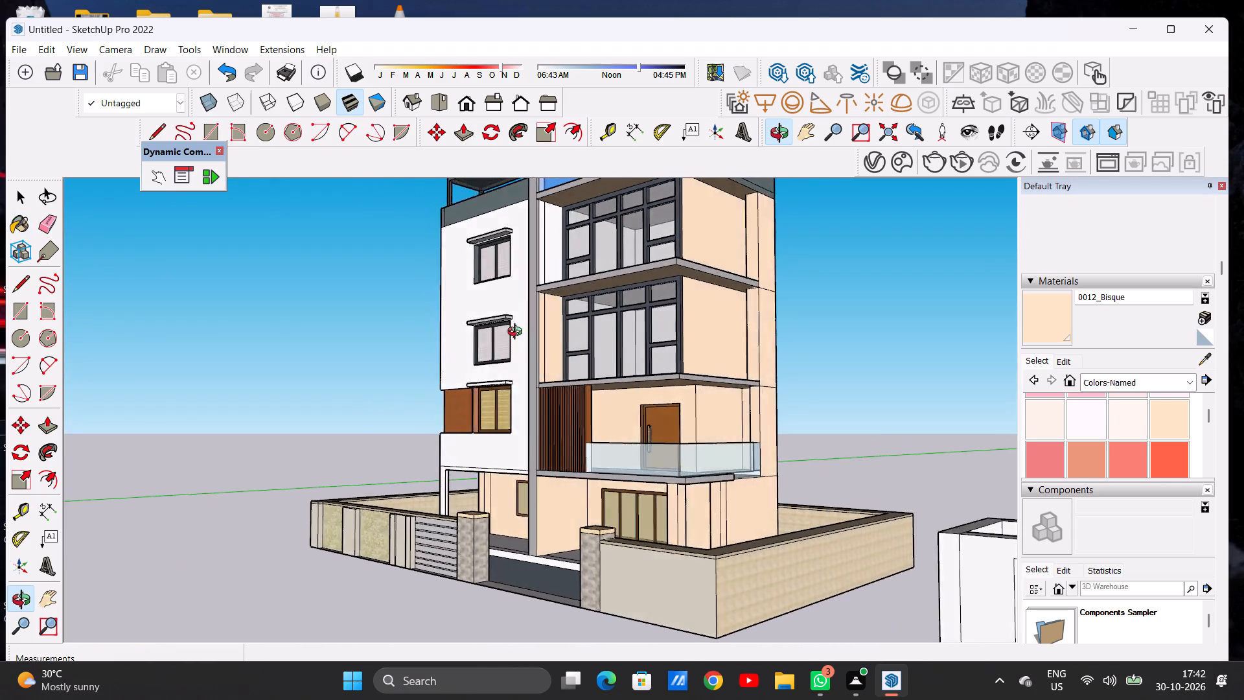
pyautogui.moveTo(518, 333); pyautogui.dragTo(698, 261, button='middle')
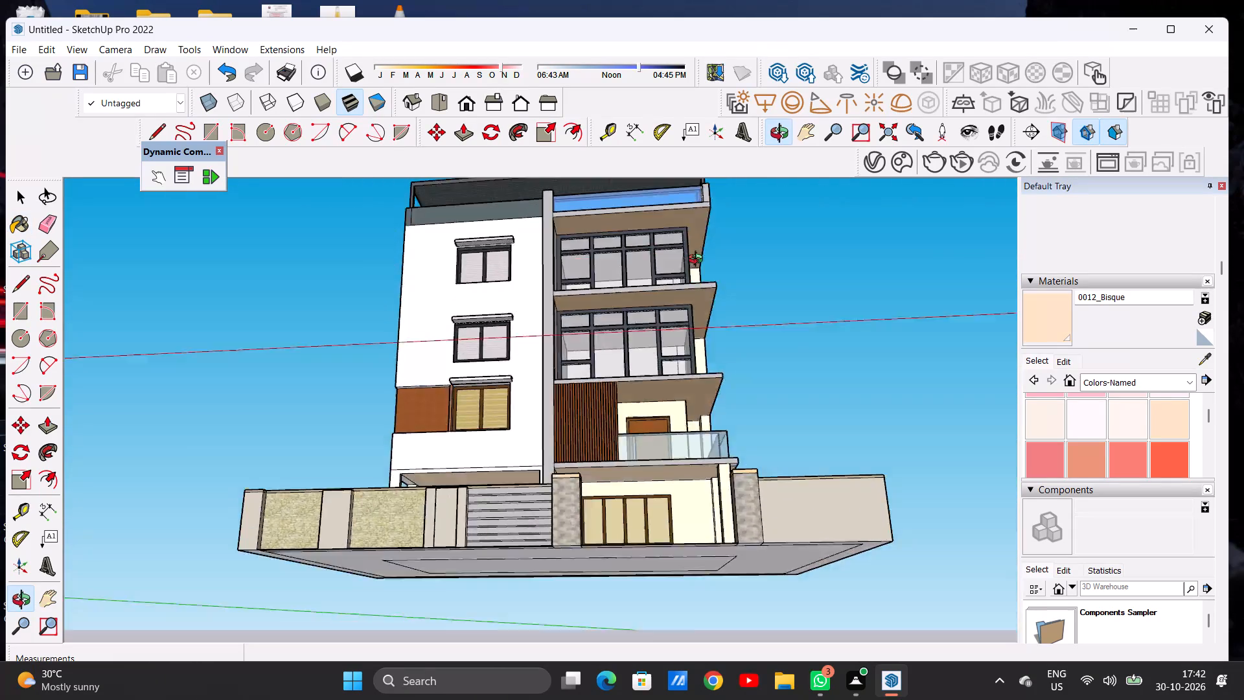
pyautogui.moveTo(698, 261); pyautogui.dragTo(373, 399, button='middle')
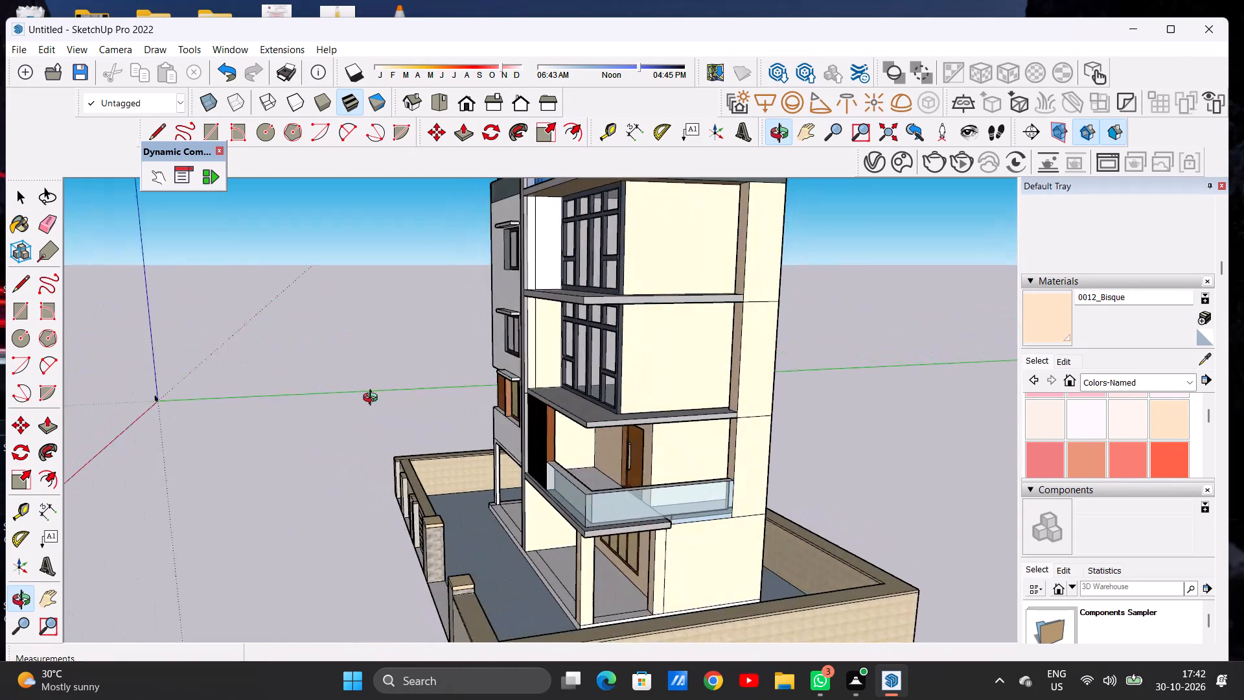
pyautogui.moveTo(373, 399); pyautogui.dragTo(371, 399, button='middle')
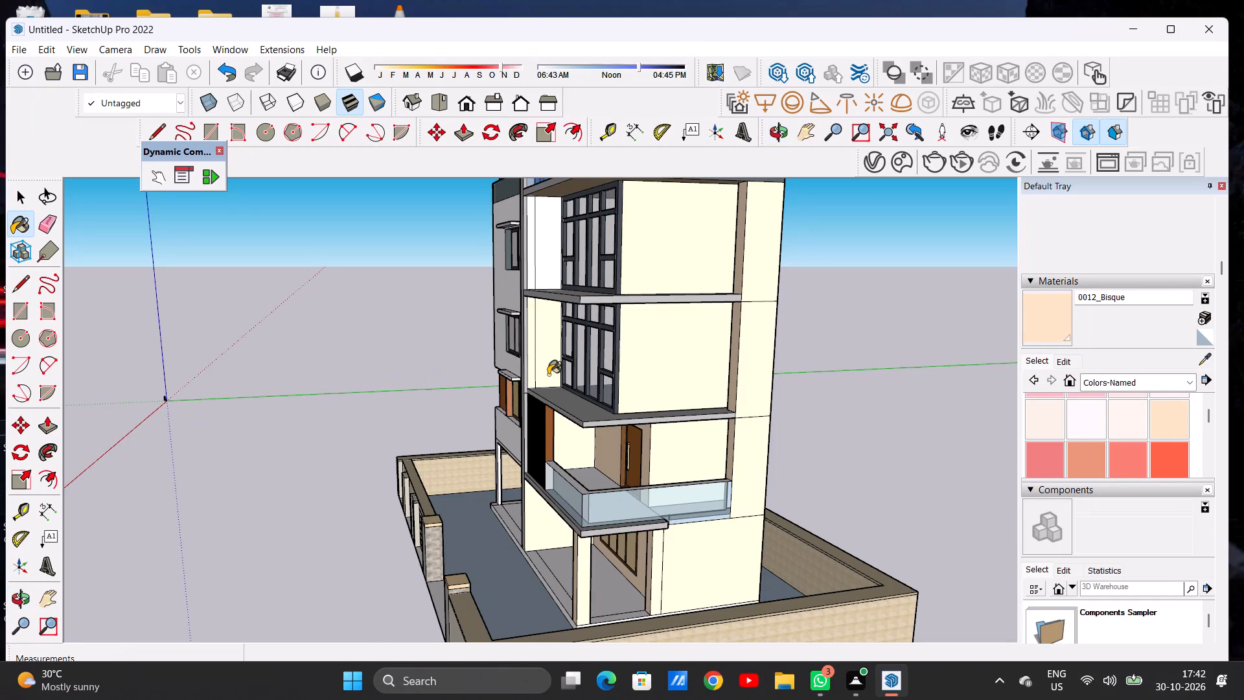
pyautogui.scroll(3, 544, 229)
pyautogui.scroll(-1, 544, 229)
pyautogui.scroll(8, 544, 229)
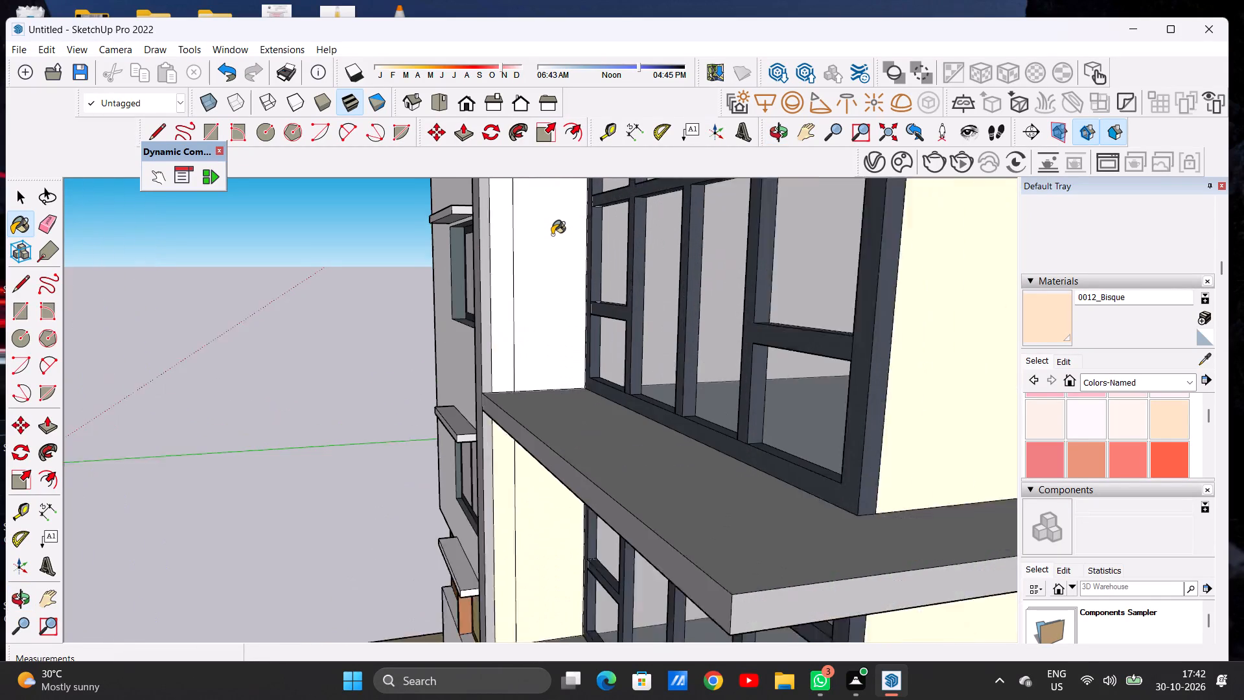
pyautogui.scroll(1, 552, 235)
pyautogui.click(552, 235)
pyautogui.click(496, 275)
pyautogui.scroll(-13, 534, 318)
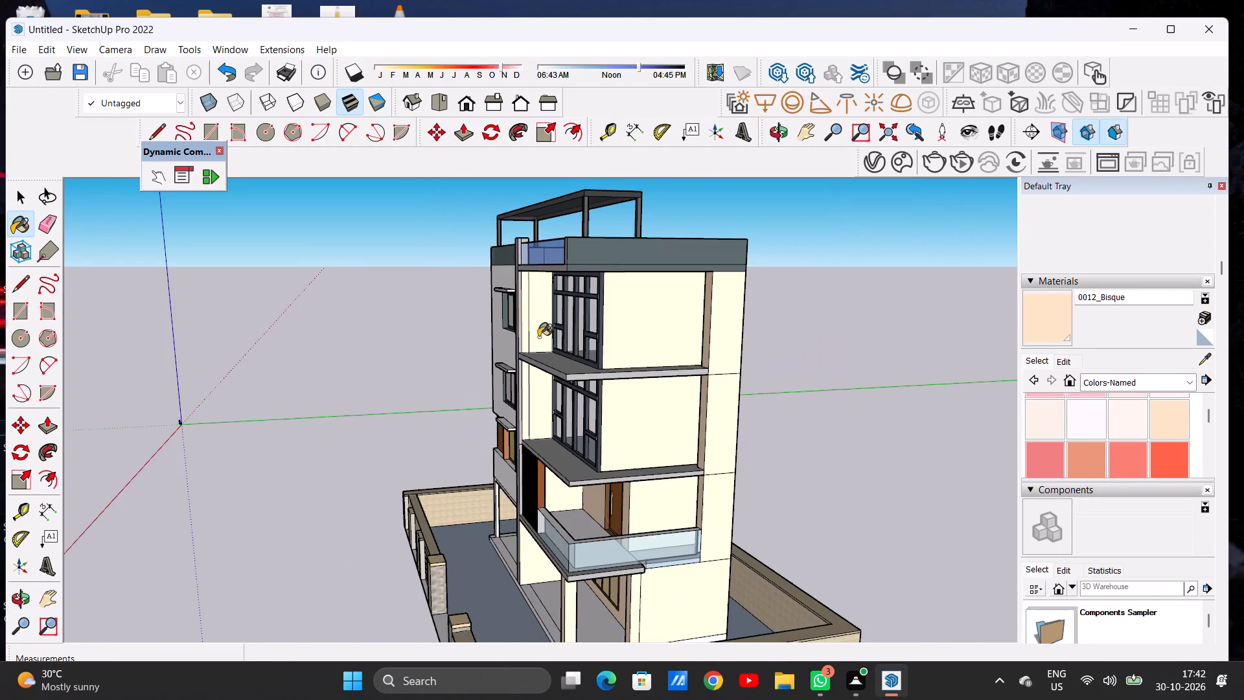
# Examine the house from the side and front, from the boundary wall to the upper floors, for remaining white walls.
pyautogui.moveTo(561, 323); pyautogui.dragTo(783, 301, button='middle')
pyautogui.scroll(-4, 689, 329)
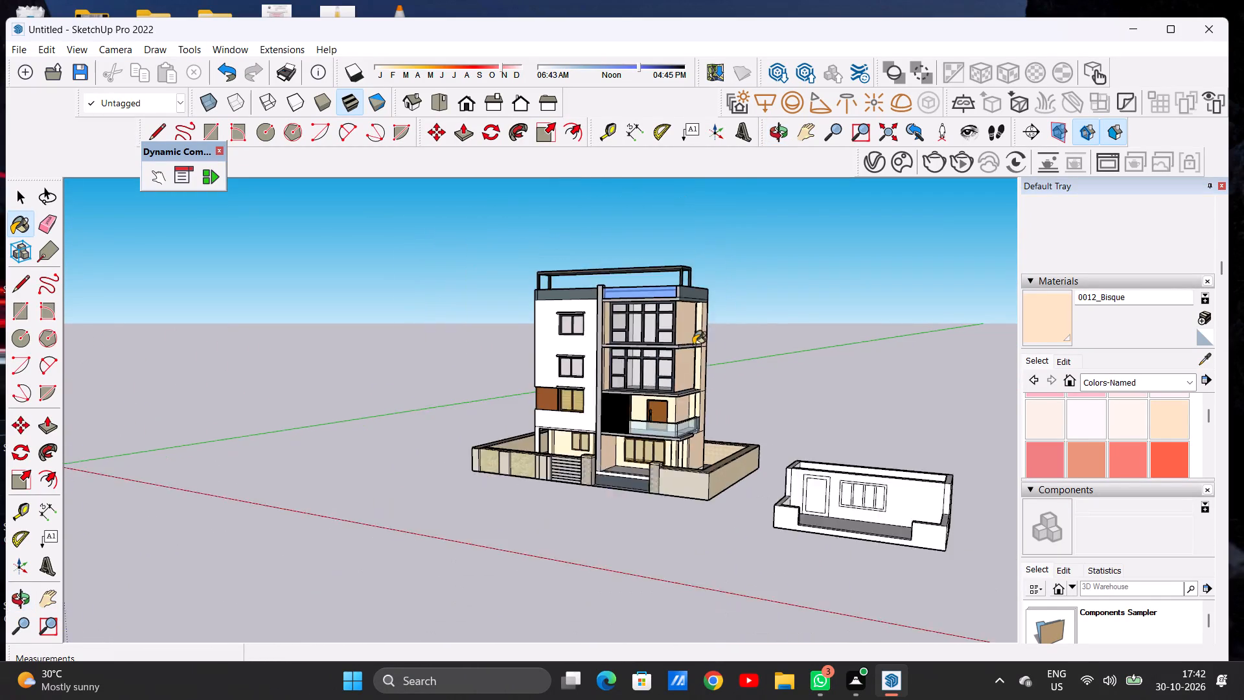
pyautogui.scroll(-4, 693, 345)
pyautogui.moveTo(733, 366); pyautogui.dragTo(321, 366, button='middle')
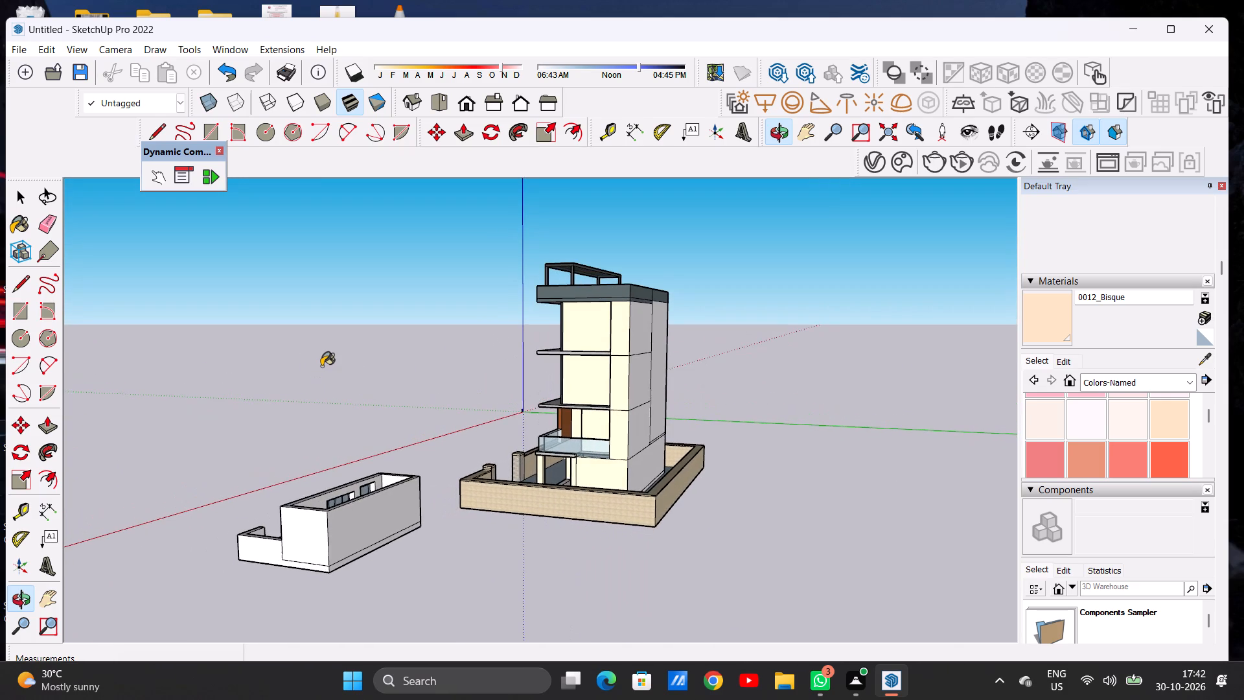
pyautogui.moveTo(542, 367); pyautogui.dragTo(816, 352, button='middle')
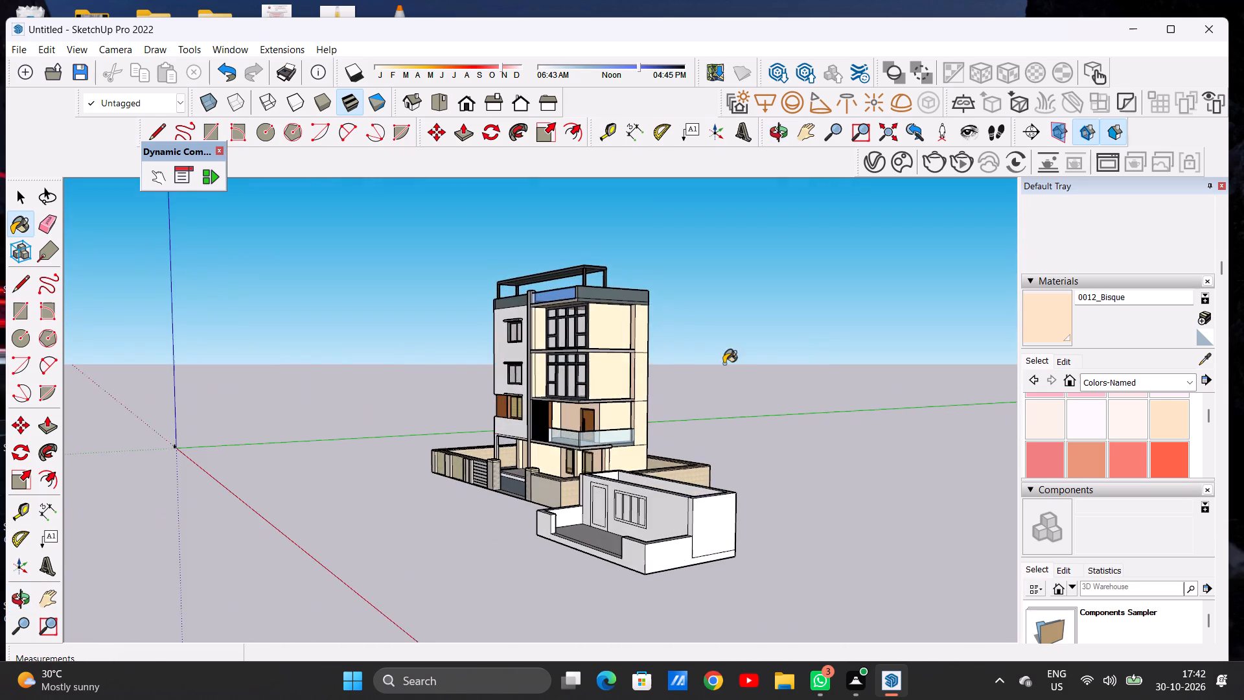
pyautogui.scroll(-3, 611, 364)
pyautogui.scroll(1, 594, 366)
pyautogui.scroll(-2, 590, 367)
pyautogui.moveTo(525, 399); pyautogui.dragTo(832, 377, button='middle')
pyautogui.scroll(11, 377, 459)
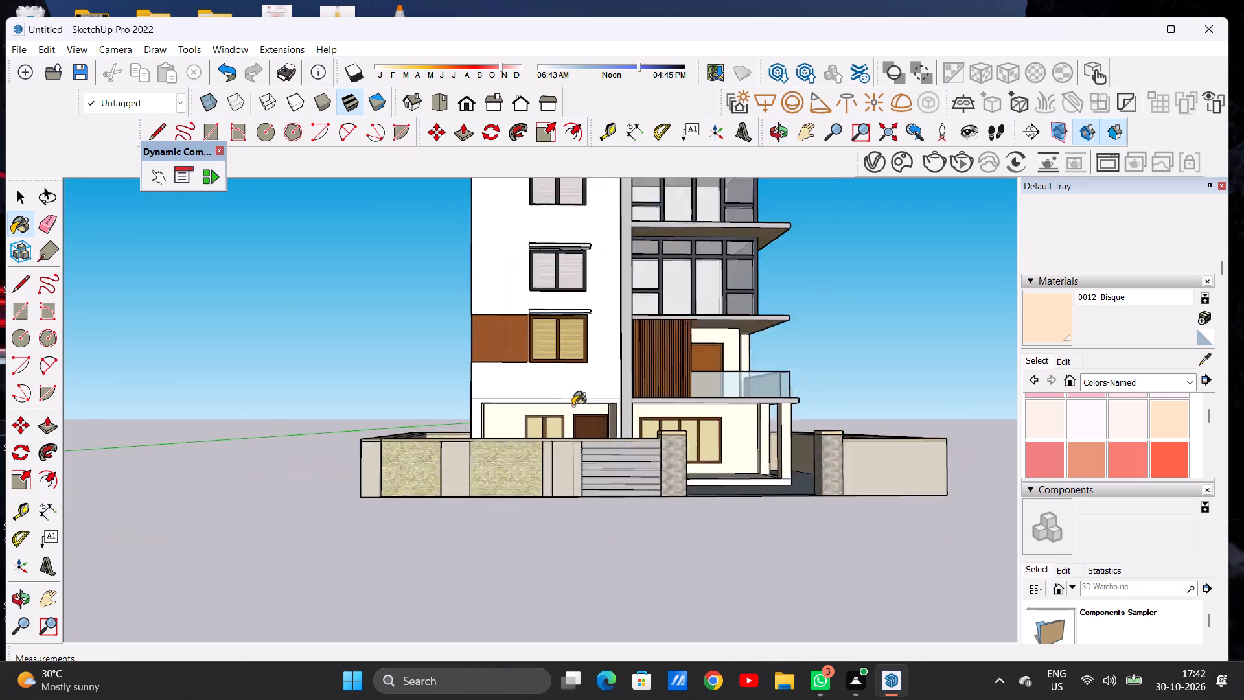
pyautogui.scroll(2, 573, 406)
pyautogui.moveTo(547, 373); pyautogui.dragTo(554, 435, button='middle')
pyautogui.scroll(-10, 406, 435)
pyautogui.scroll(9, 447, 426)
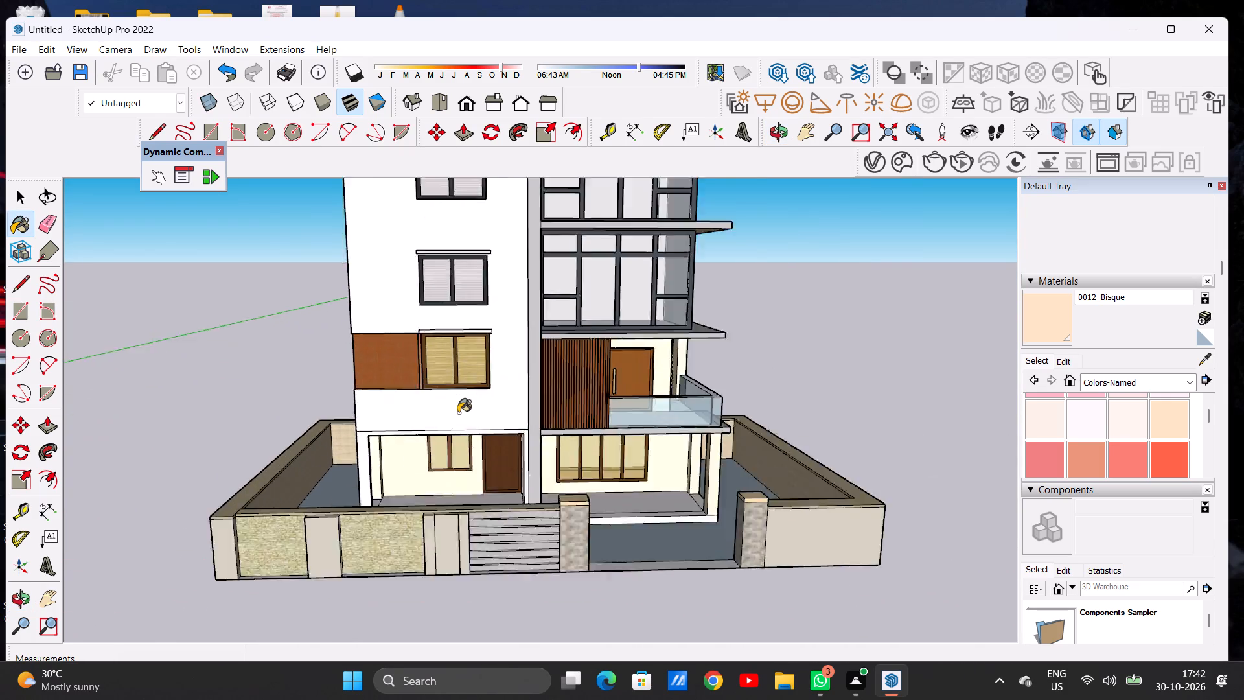
pyautogui.scroll(8, 458, 413)
pyautogui.scroll(8, 292, 518)
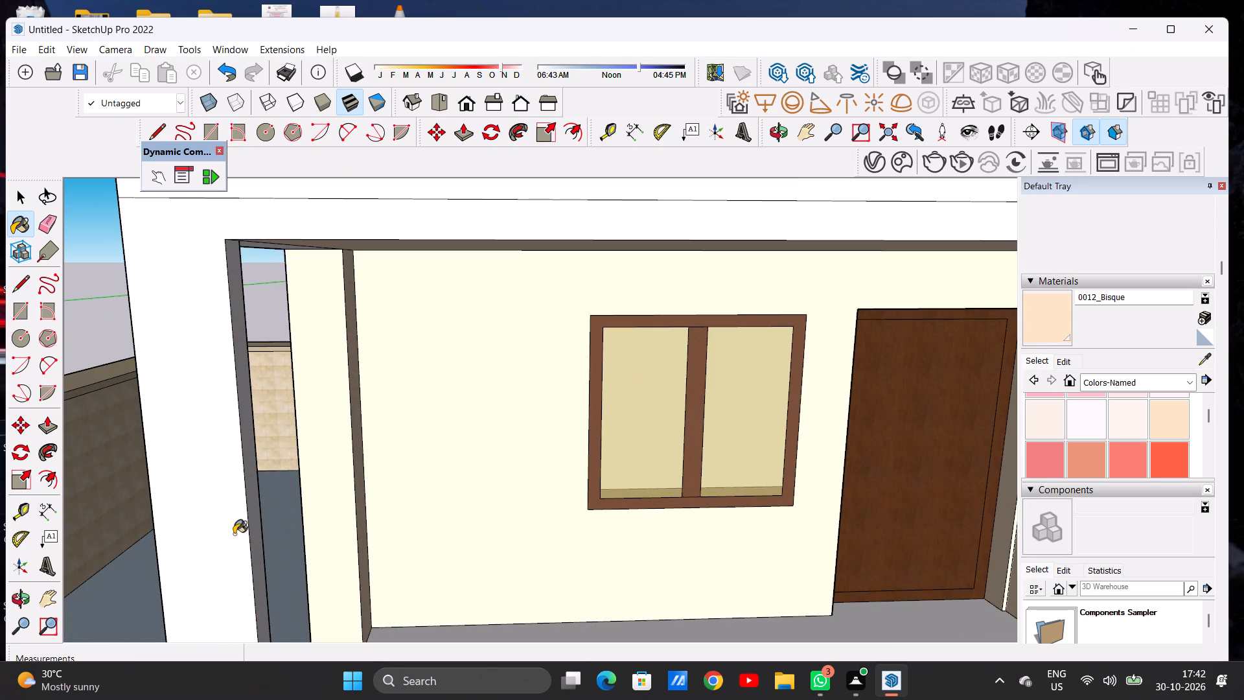
pyautogui.press('space')
pyautogui.scroll(-16, 437, 484)
pyautogui.moveTo(510, 463); pyautogui.dragTo(510, 441, button='middle')
pyautogui.scroll(-6, 494, 445)
pyautogui.moveTo(555, 425); pyautogui.dragTo(547, 409, button='middle')
pyautogui.scroll(8, 547, 409)
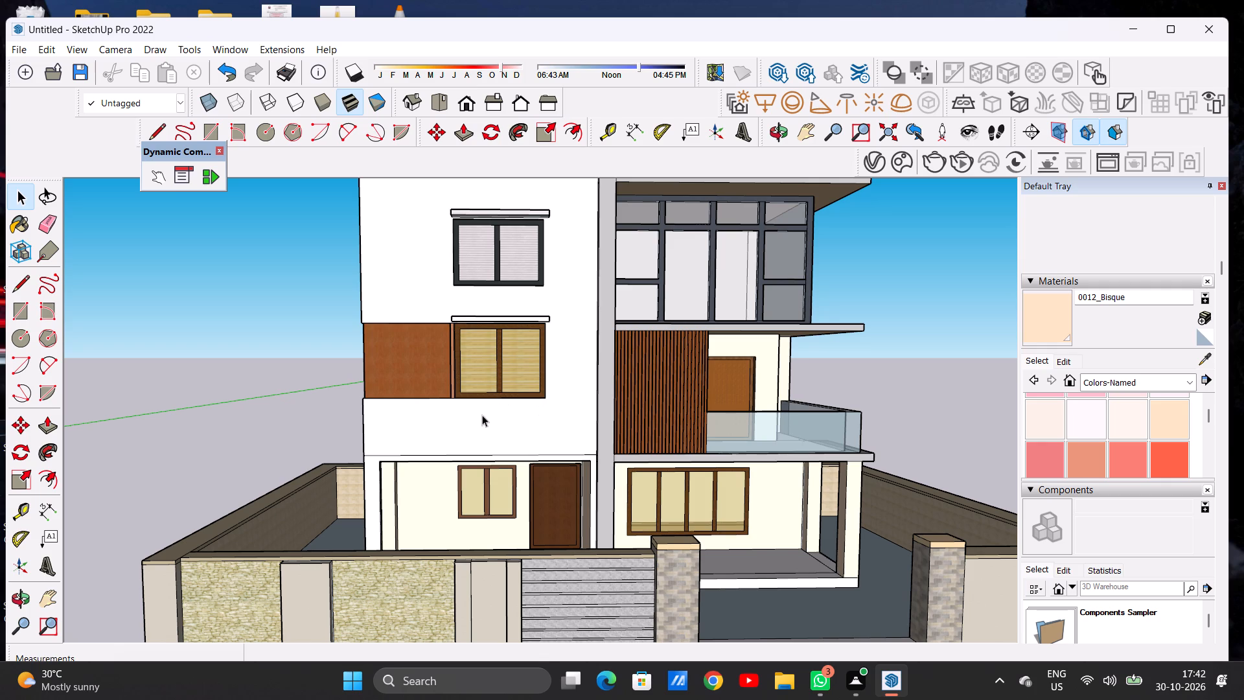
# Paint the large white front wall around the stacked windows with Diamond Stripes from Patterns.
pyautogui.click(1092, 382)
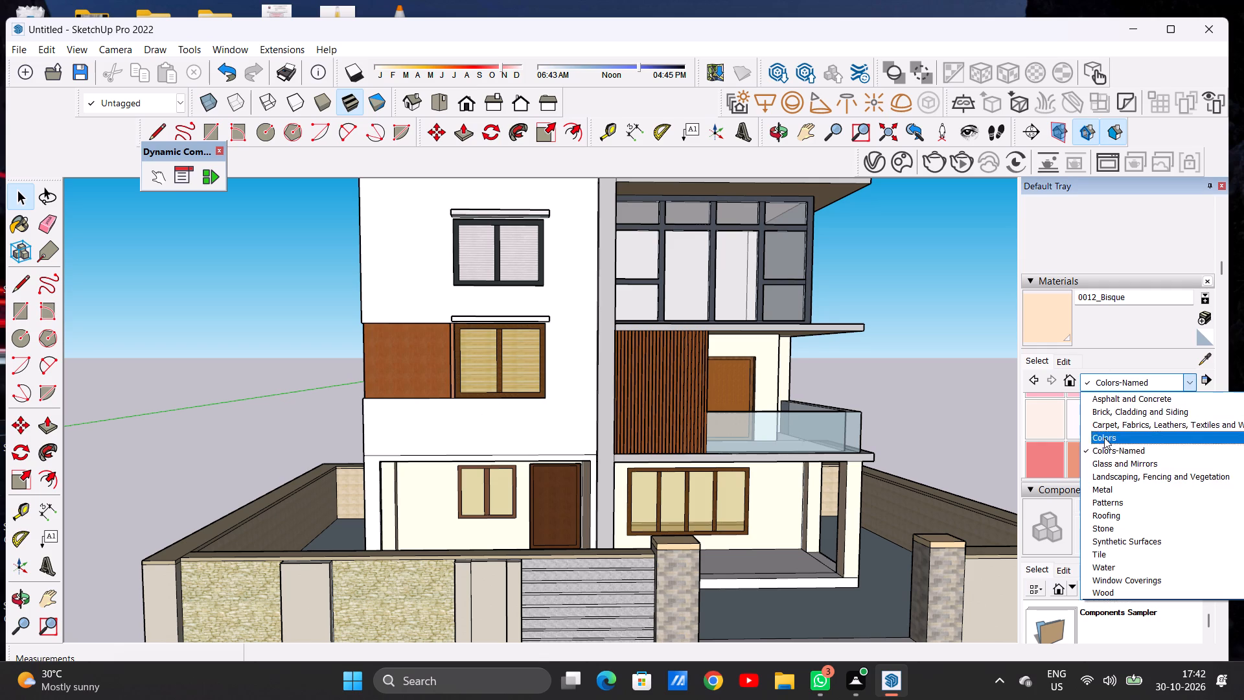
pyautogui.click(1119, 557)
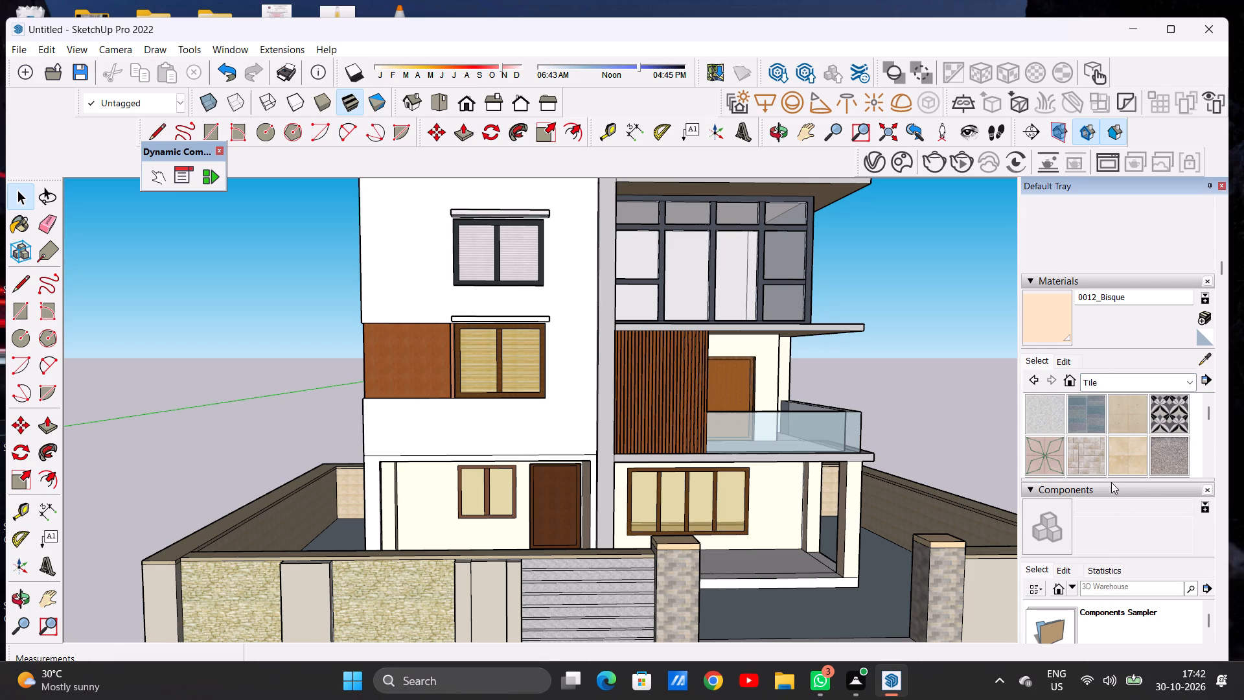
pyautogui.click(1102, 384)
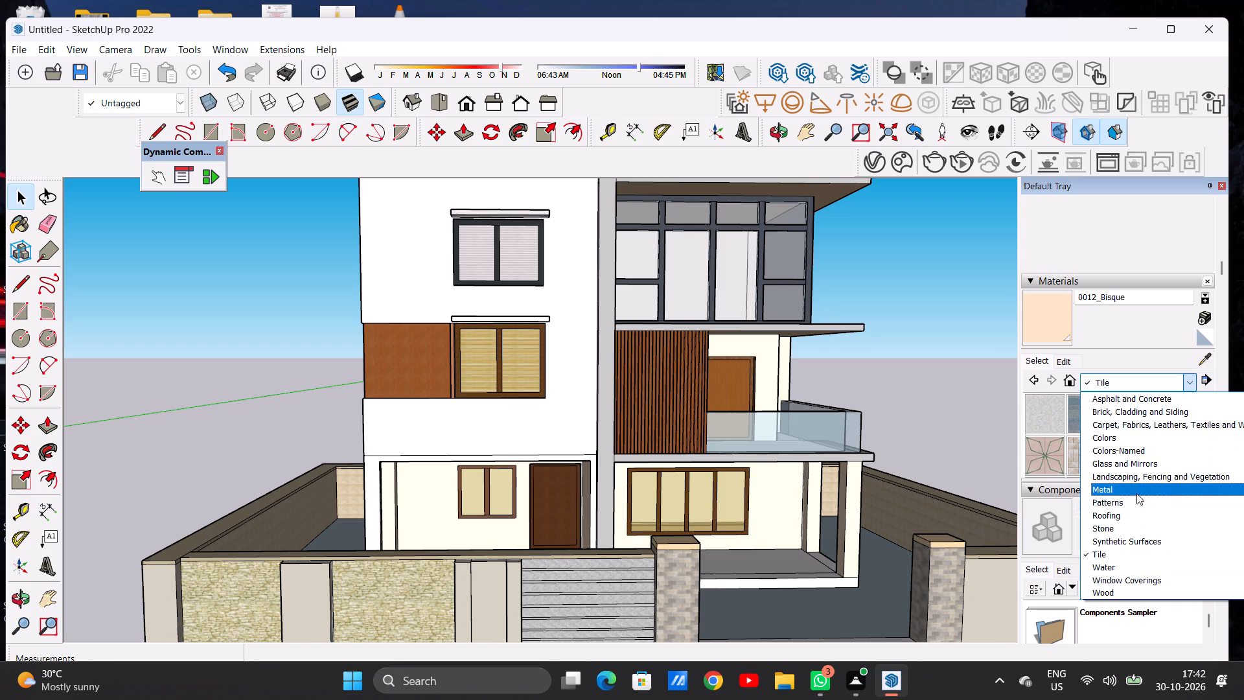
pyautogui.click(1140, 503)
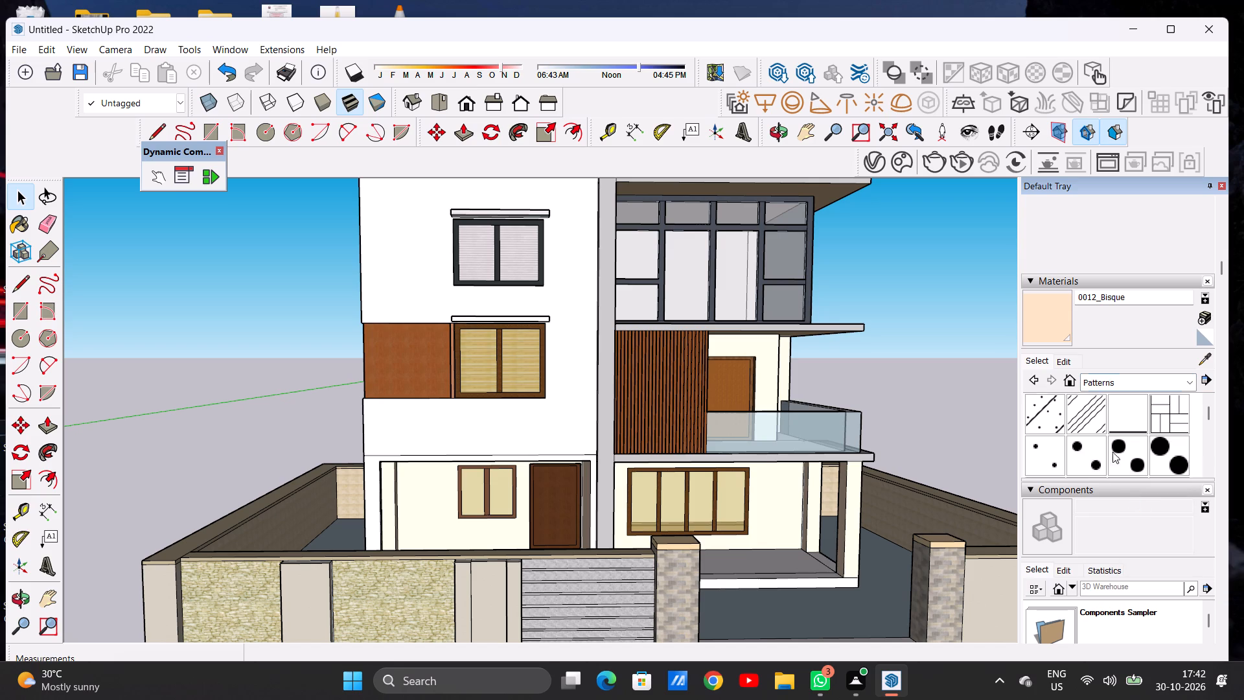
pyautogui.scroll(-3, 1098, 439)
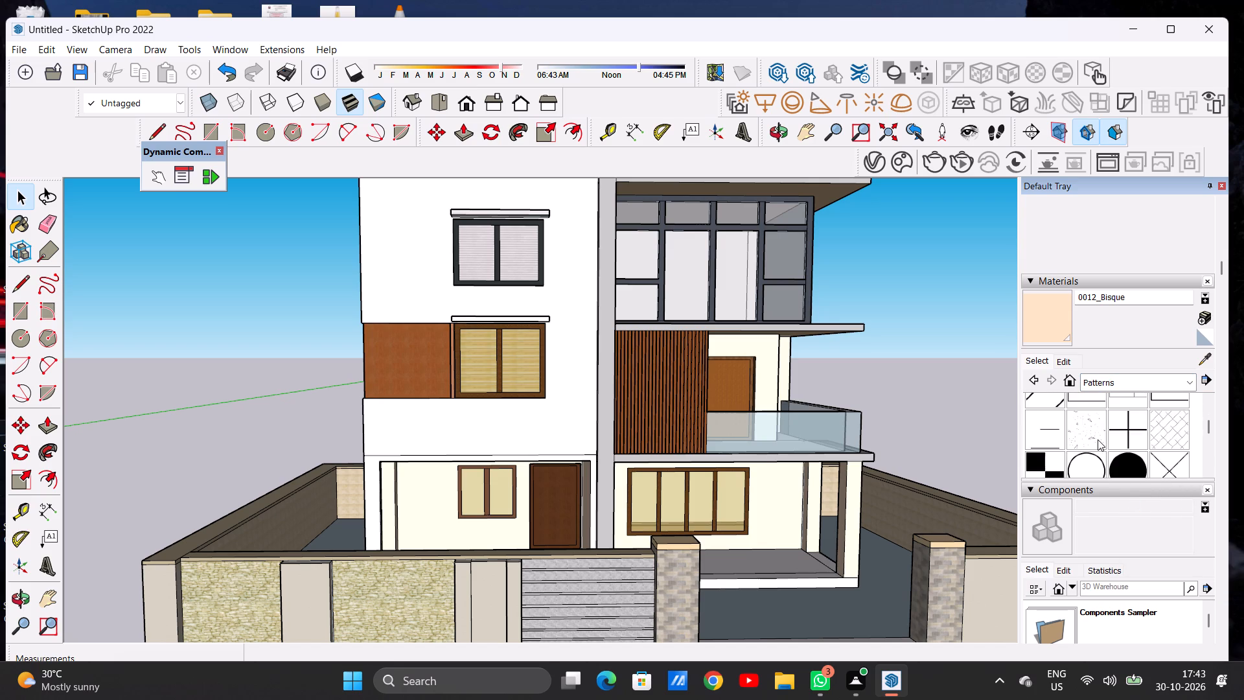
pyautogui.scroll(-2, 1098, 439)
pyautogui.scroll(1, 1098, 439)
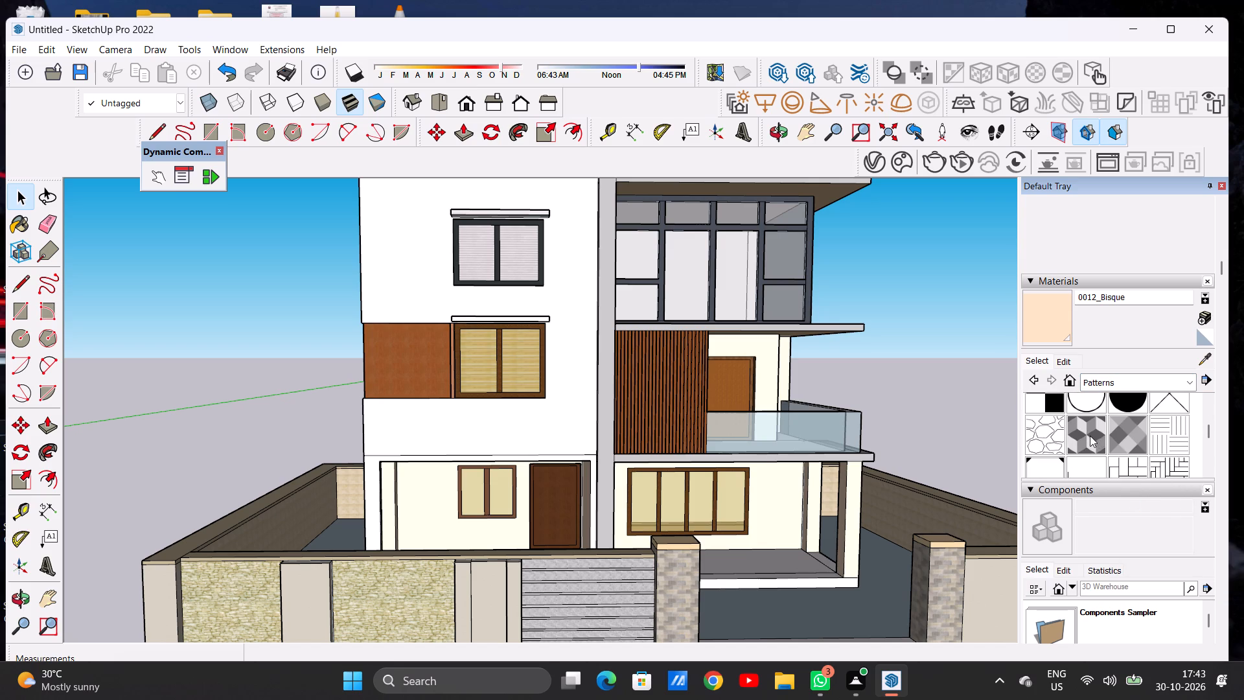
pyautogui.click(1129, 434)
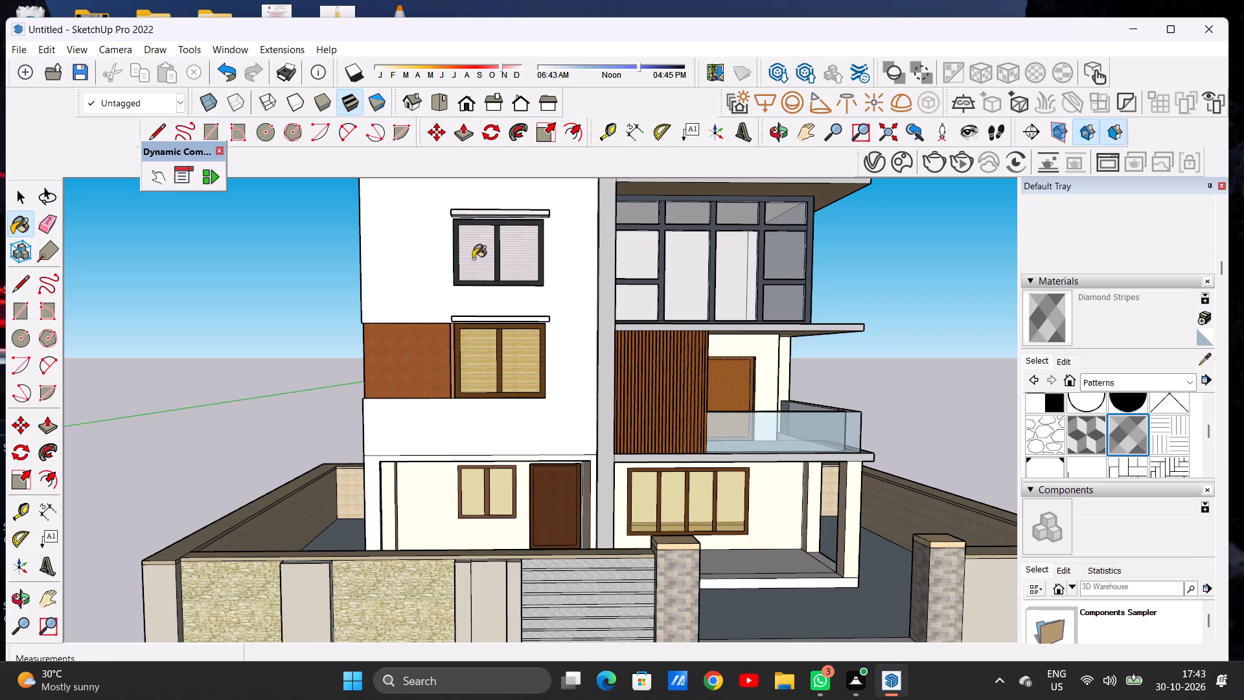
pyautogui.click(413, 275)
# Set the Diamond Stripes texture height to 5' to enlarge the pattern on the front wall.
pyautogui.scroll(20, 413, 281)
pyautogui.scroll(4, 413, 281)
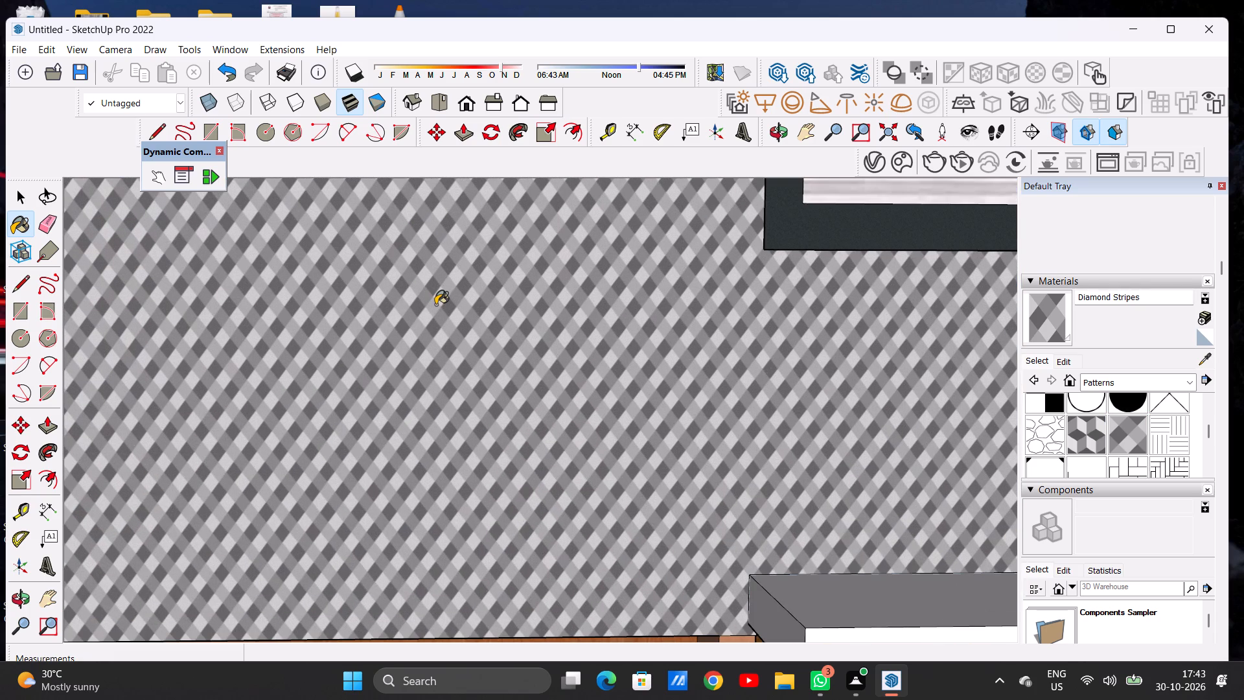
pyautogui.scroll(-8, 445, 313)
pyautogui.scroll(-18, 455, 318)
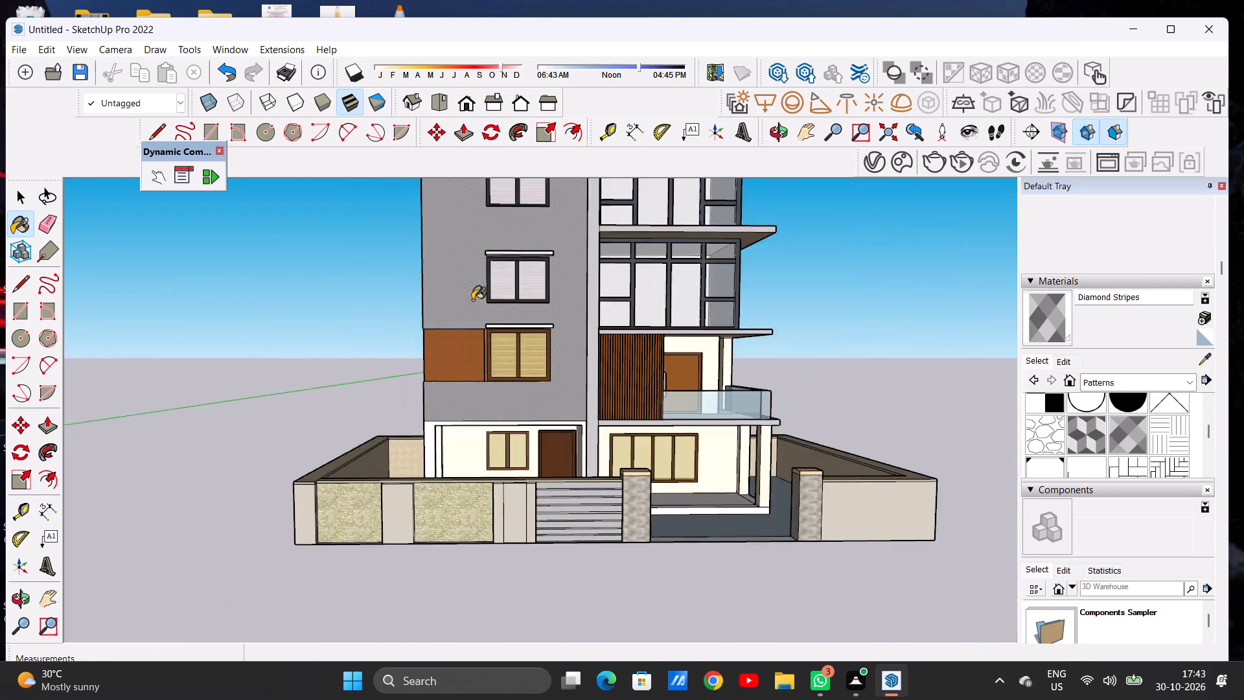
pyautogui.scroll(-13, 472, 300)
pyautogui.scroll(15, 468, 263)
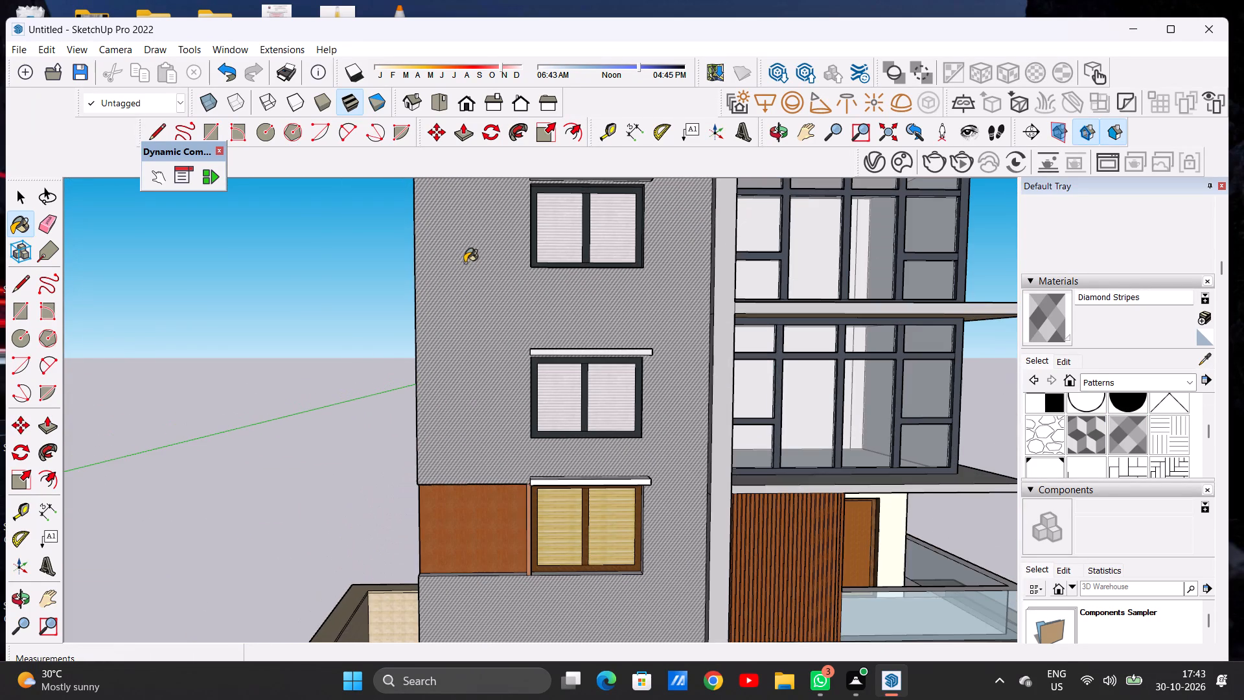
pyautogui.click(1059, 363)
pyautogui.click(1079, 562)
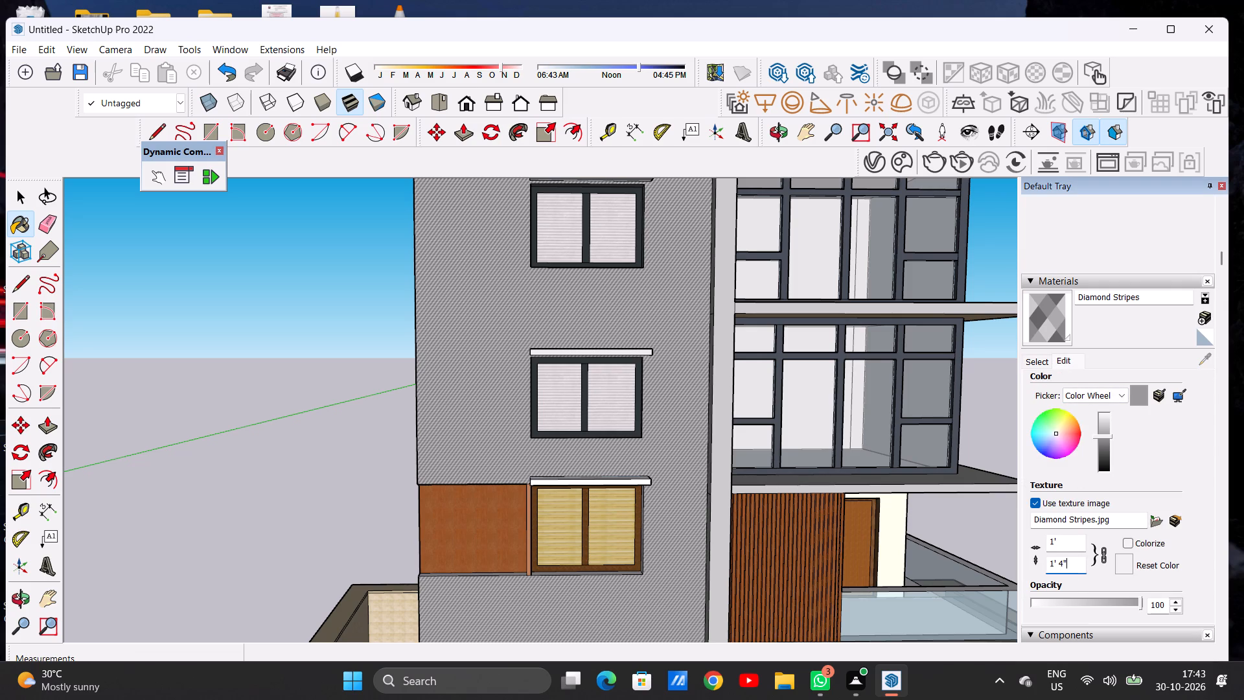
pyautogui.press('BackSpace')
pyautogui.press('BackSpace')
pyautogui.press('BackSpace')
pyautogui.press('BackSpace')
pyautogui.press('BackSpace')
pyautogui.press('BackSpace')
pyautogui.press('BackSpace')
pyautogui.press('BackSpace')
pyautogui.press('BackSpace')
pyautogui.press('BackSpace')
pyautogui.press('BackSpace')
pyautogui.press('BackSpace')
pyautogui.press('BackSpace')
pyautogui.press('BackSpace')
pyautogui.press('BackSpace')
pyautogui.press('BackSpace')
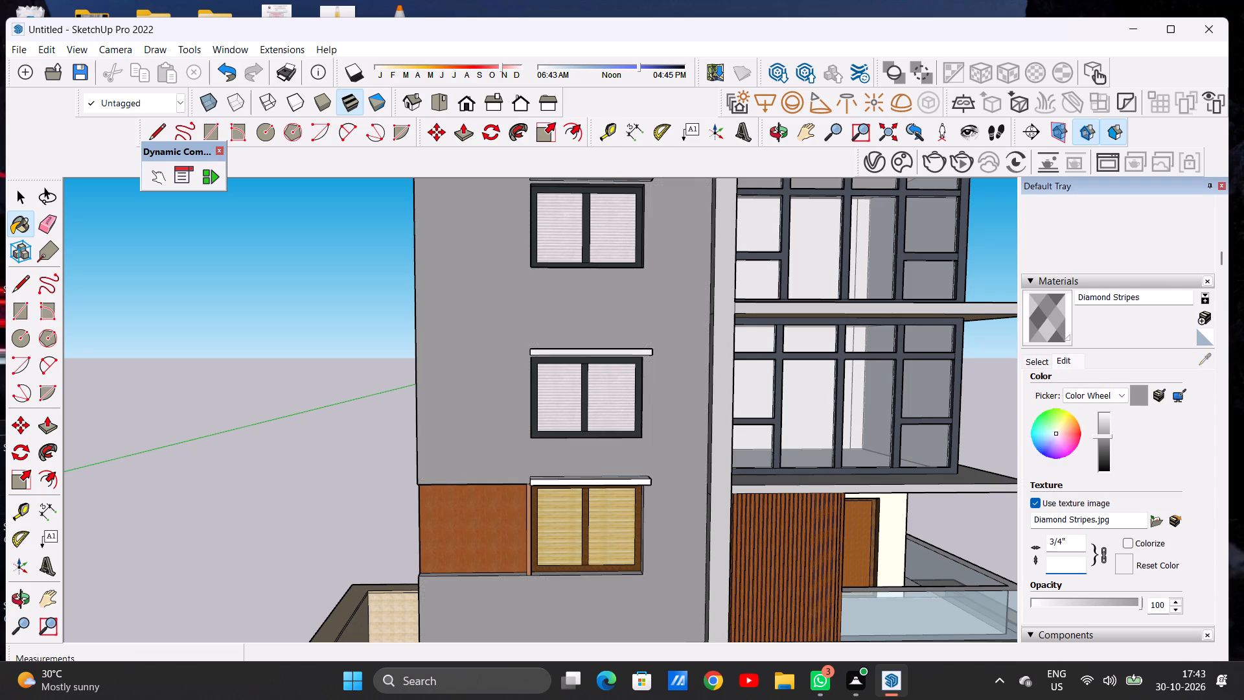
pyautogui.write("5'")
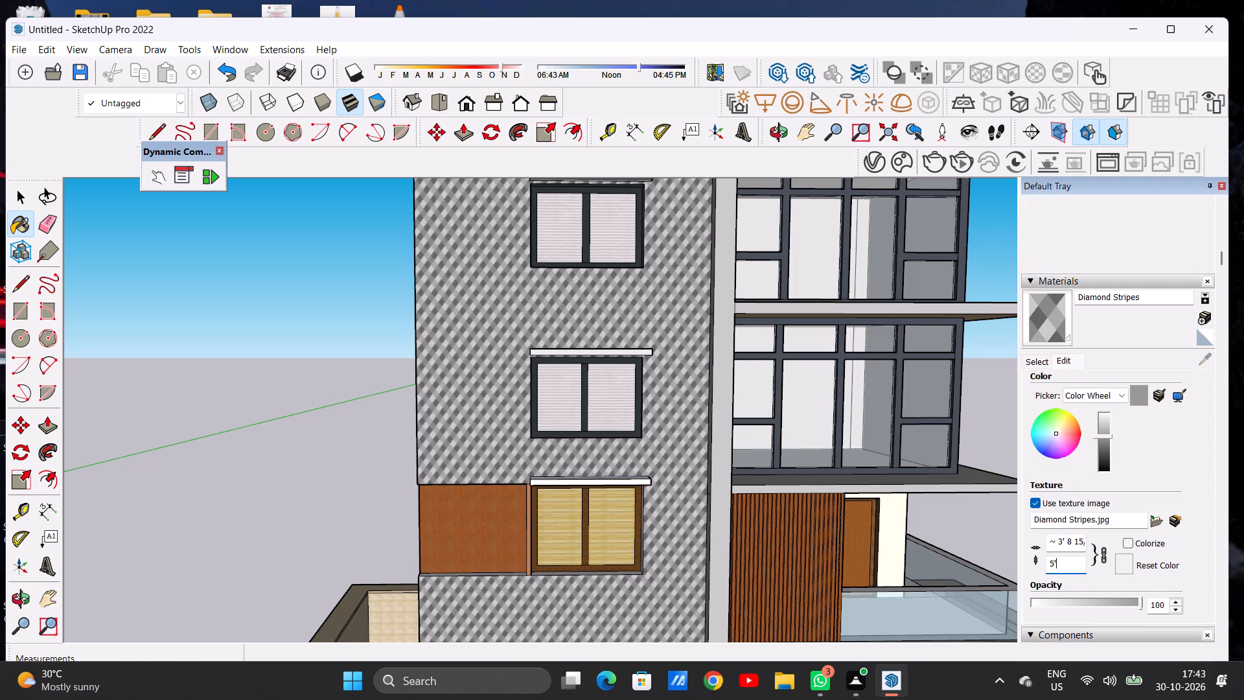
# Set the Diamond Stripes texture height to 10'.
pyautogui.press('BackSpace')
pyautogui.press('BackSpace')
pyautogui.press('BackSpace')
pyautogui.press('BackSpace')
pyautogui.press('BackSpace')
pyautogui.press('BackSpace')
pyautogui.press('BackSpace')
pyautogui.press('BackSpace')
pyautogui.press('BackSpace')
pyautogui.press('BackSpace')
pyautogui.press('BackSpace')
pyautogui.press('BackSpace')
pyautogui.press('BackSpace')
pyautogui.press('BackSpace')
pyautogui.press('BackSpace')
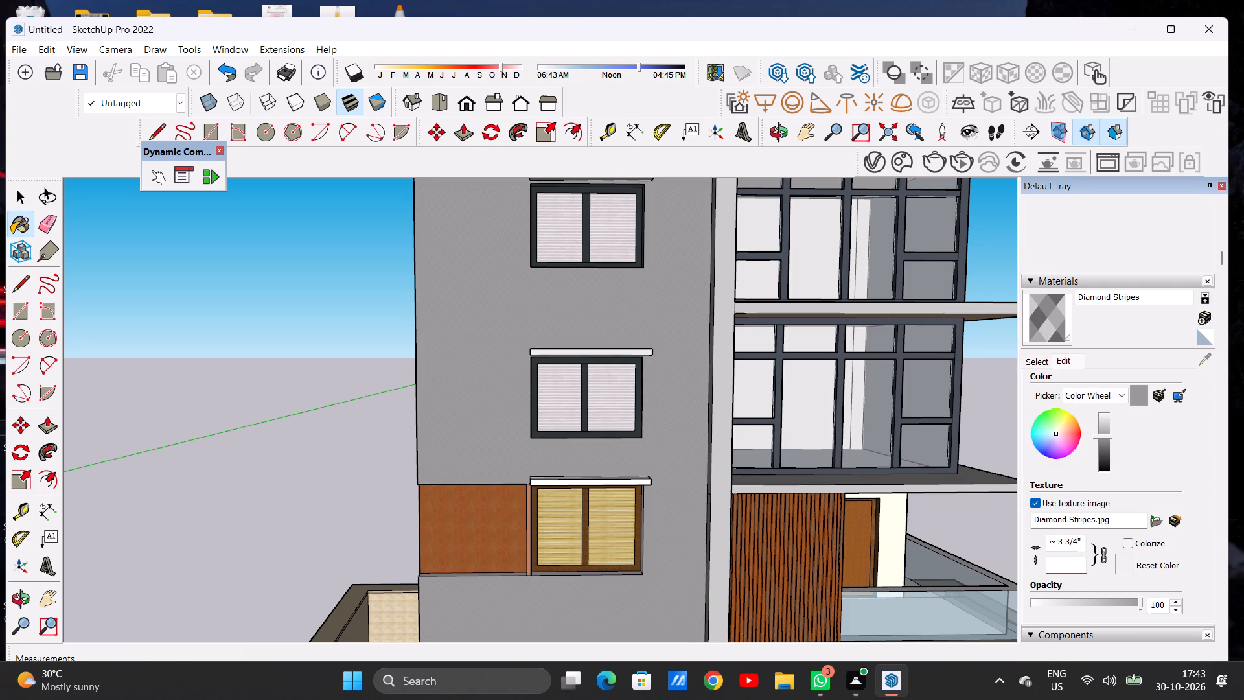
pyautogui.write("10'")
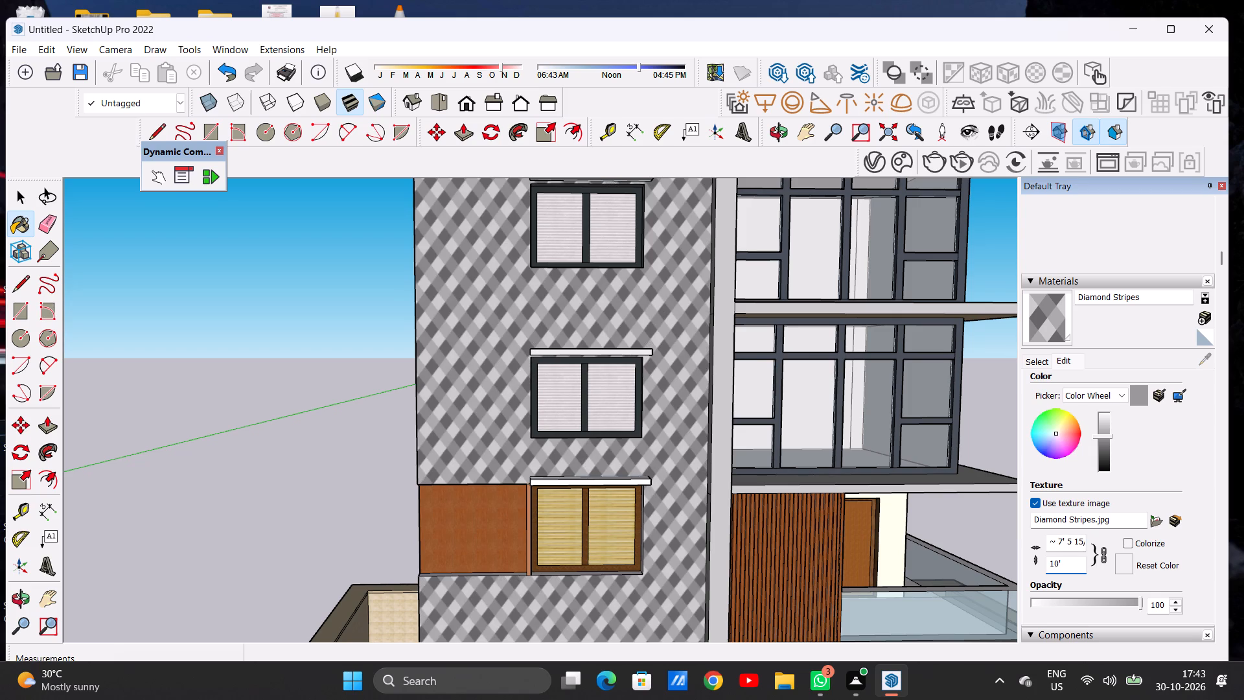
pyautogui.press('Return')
# Examine the enlarged diamond pattern on the front wall up close and from a distance.
pyautogui.scroll(-15, 371, 388)
pyautogui.scroll(14, 382, 350)
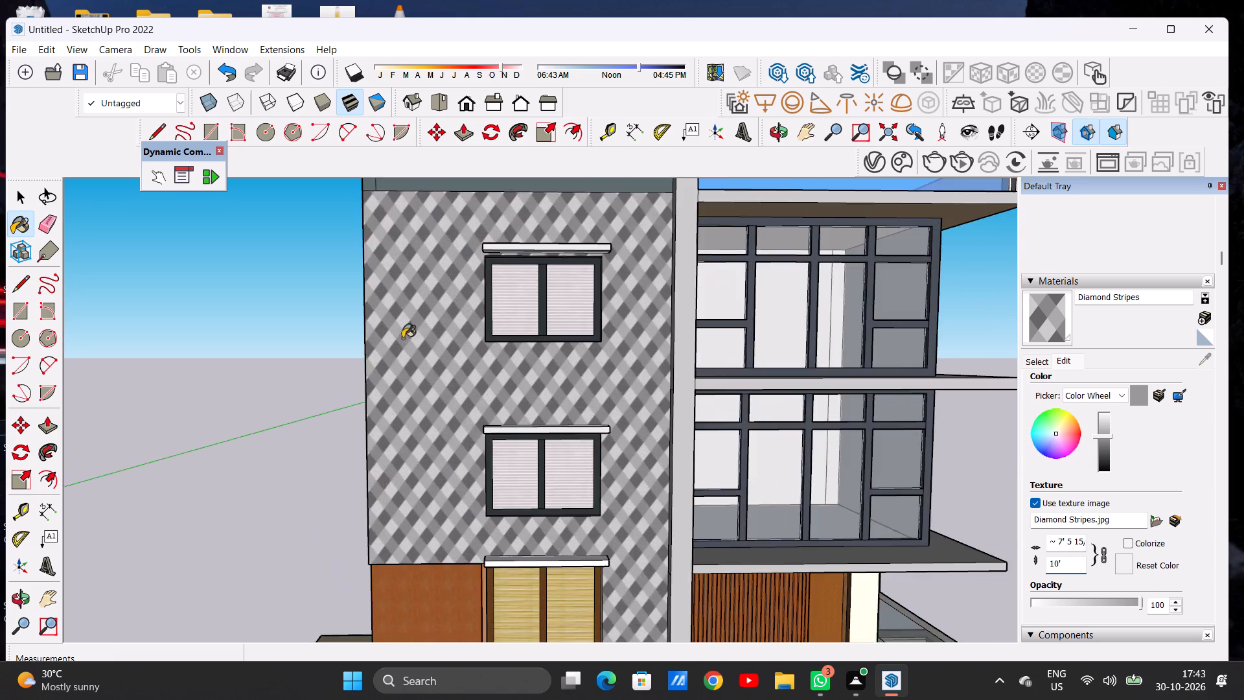
pyautogui.scroll(-1, 422, 344)
pyautogui.scroll(1, 422, 344)
pyautogui.scroll(-1, 422, 344)
pyautogui.scroll(20, 422, 344)
pyautogui.scroll(-1, 464, 346)
pyautogui.scroll(1, 464, 346)
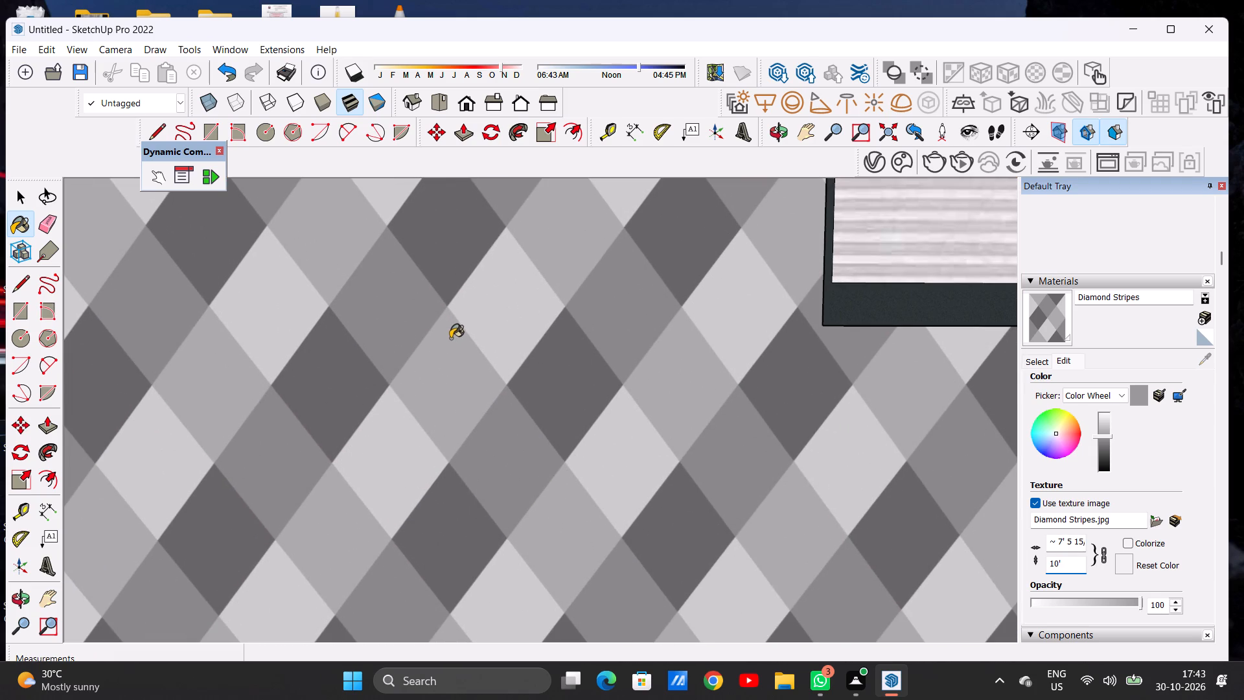
pyautogui.scroll(-8, 446, 338)
pyautogui.scroll(-20, 448, 338)
pyautogui.scroll(-4, 448, 338)
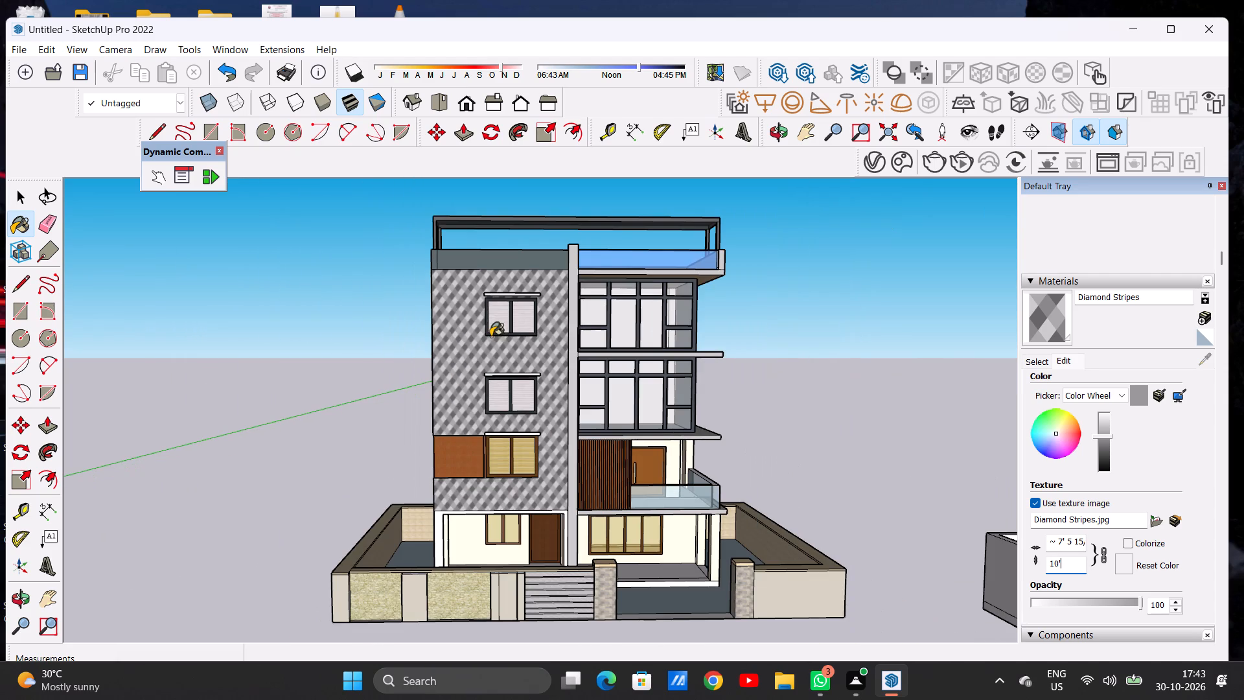
# Repaint the large front wall around the stacked windows with Diamond Box from Patterns and check its scale.
pyautogui.click(1032, 363)
pyautogui.click(1135, 441)
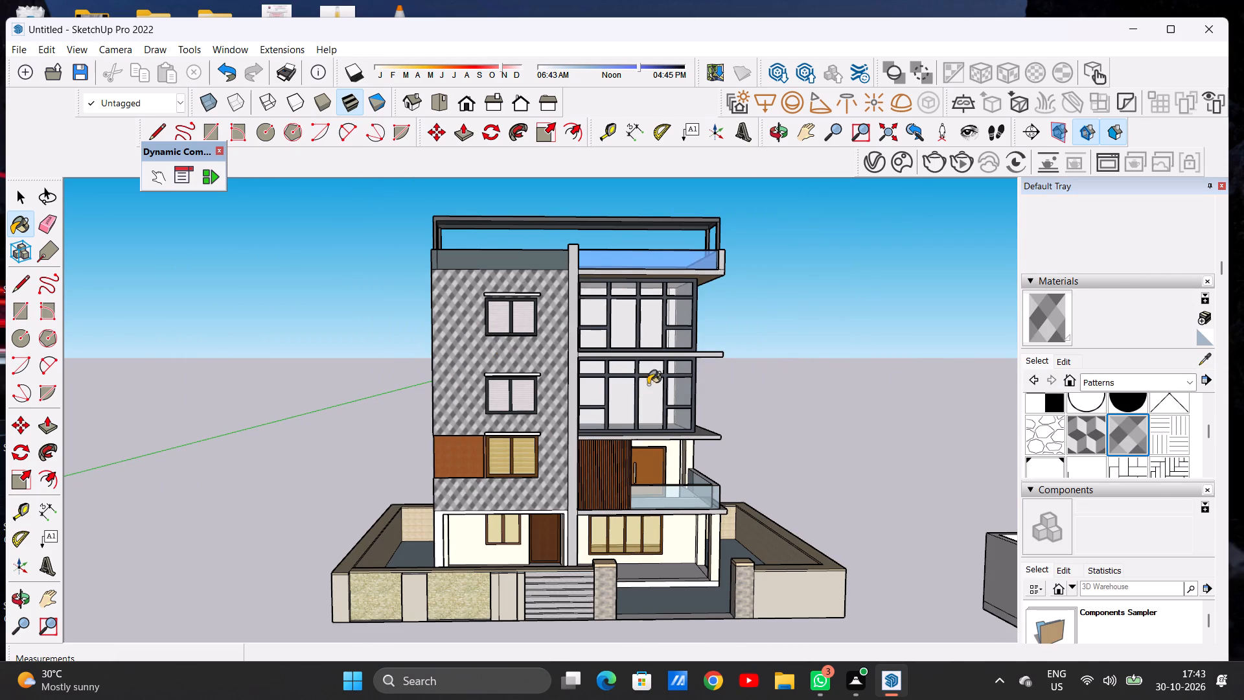
pyautogui.click(1095, 433)
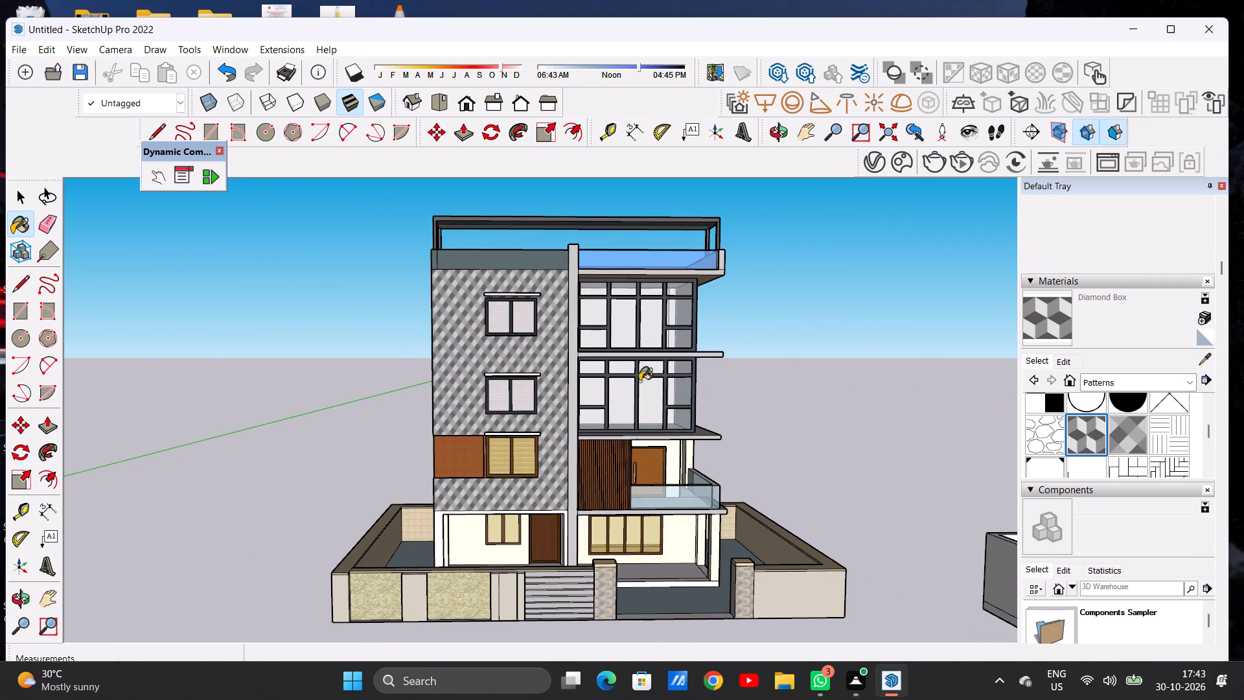
pyautogui.scroll(5, 496, 380)
pyautogui.click(443, 371)
pyautogui.scroll(11, 433, 384)
pyautogui.scroll(-1, 448, 401)
pyautogui.scroll(8, 448, 401)
pyautogui.scroll(-1, 448, 401)
pyautogui.scroll(2, 448, 401)
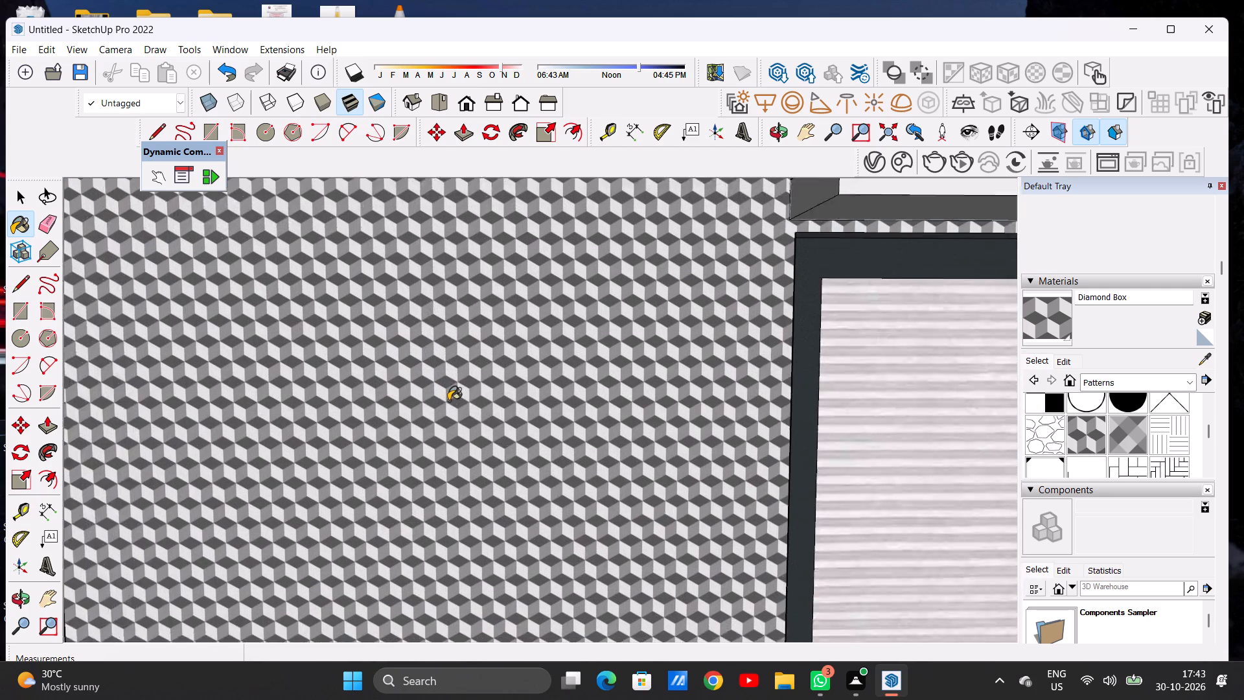
pyautogui.scroll(2, 448, 401)
pyautogui.scroll(-20, 465, 395)
pyautogui.scroll(-9, 465, 395)
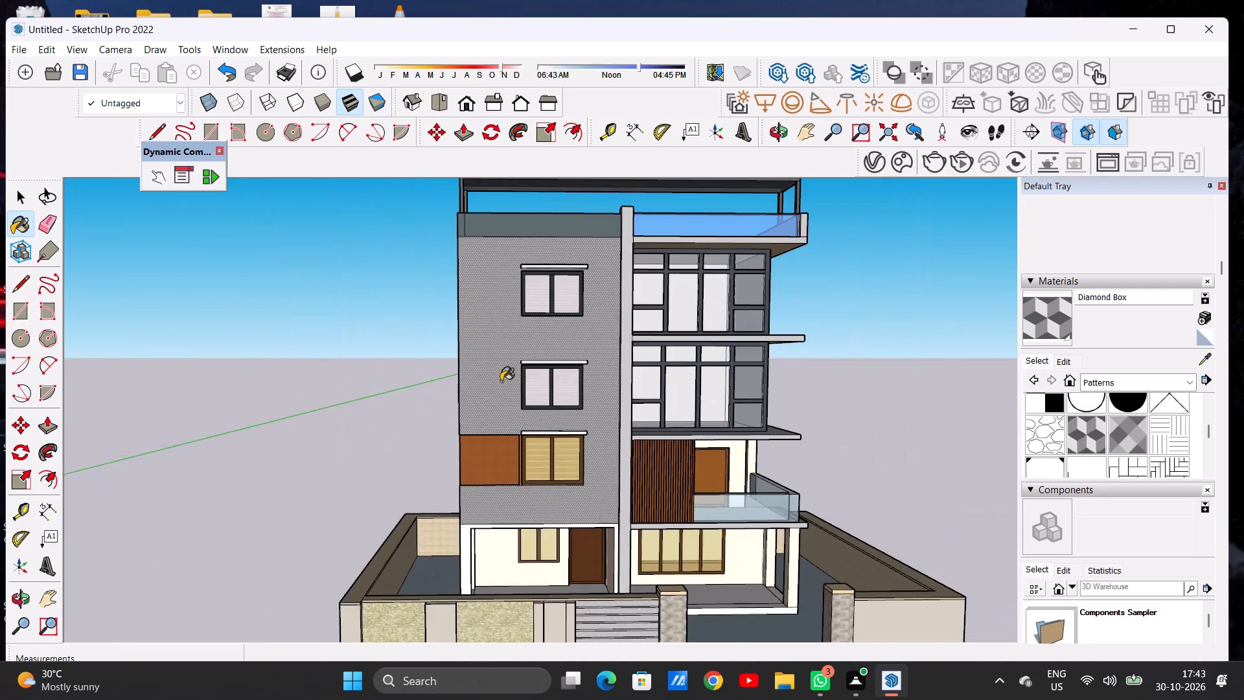
# Browse the Tile material collection for a finish to use on the large front wall.
pyautogui.click(1093, 382)
pyautogui.click(1135, 554)
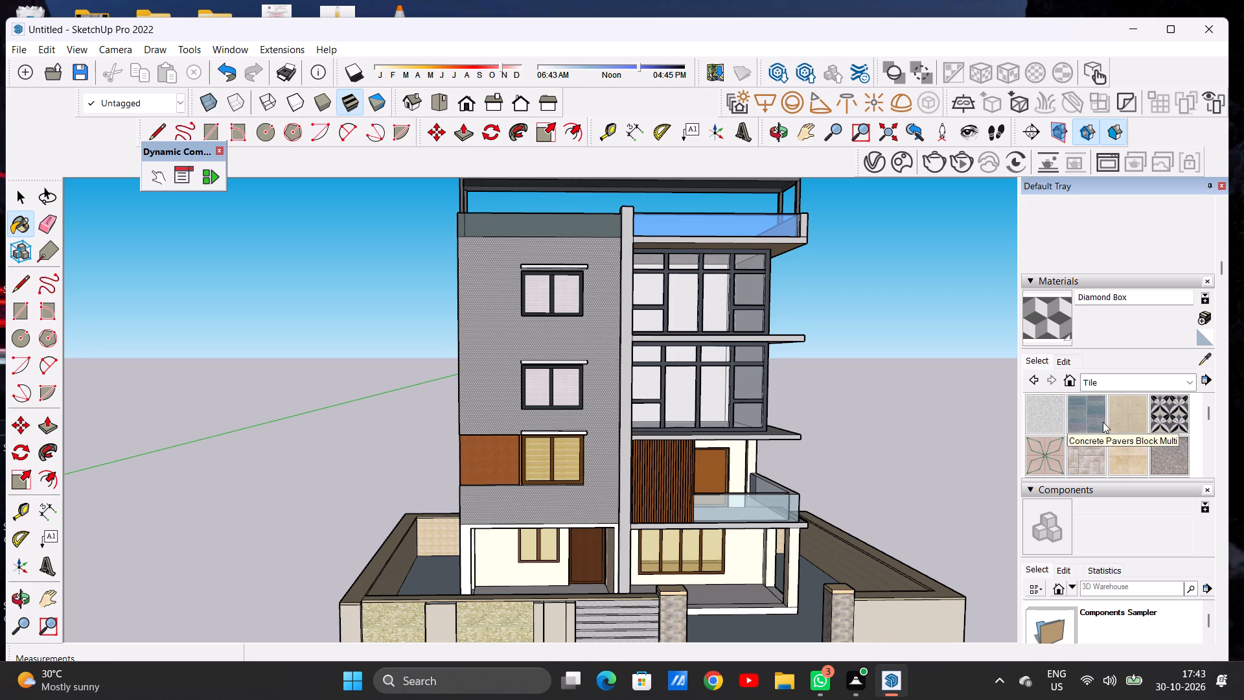
pyautogui.scroll(-1, 1103, 425)
pyautogui.scroll(1, 1103, 425)
pyautogui.scroll(-1, 1103, 425)
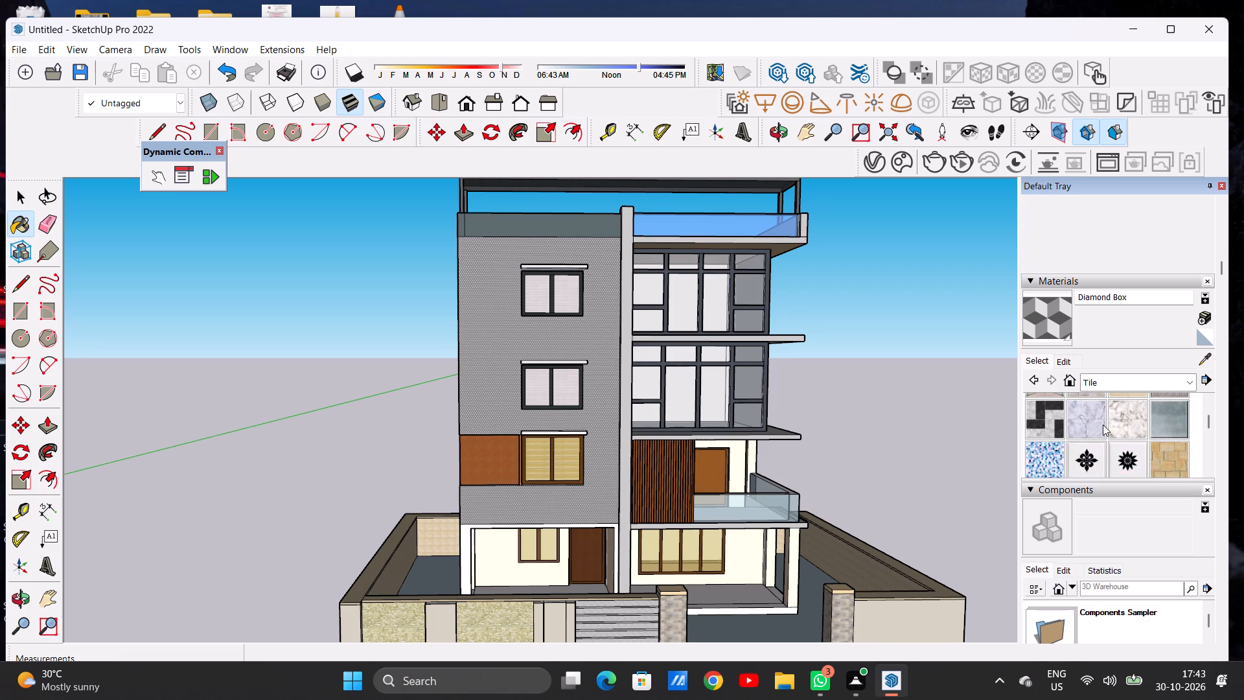
pyautogui.scroll(-2, 1103, 425)
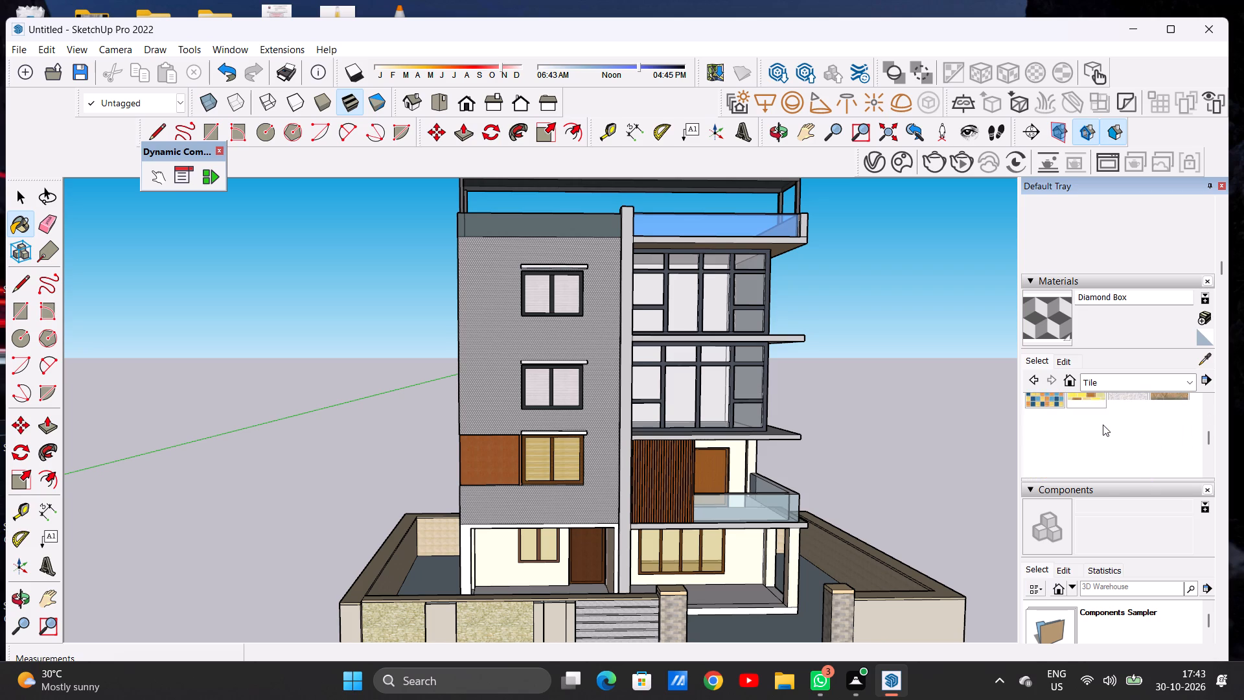
pyautogui.scroll(-2, 1103, 425)
pyautogui.scroll(1, 1104, 425)
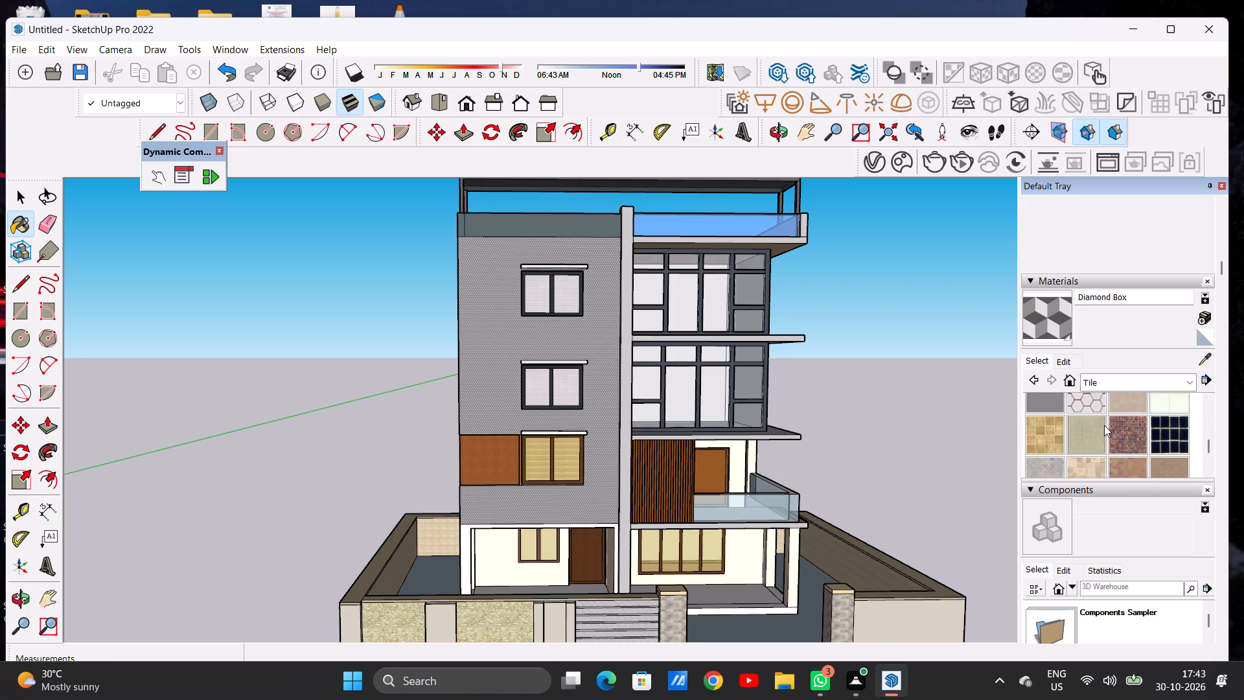
pyautogui.scroll(1, 1104, 425)
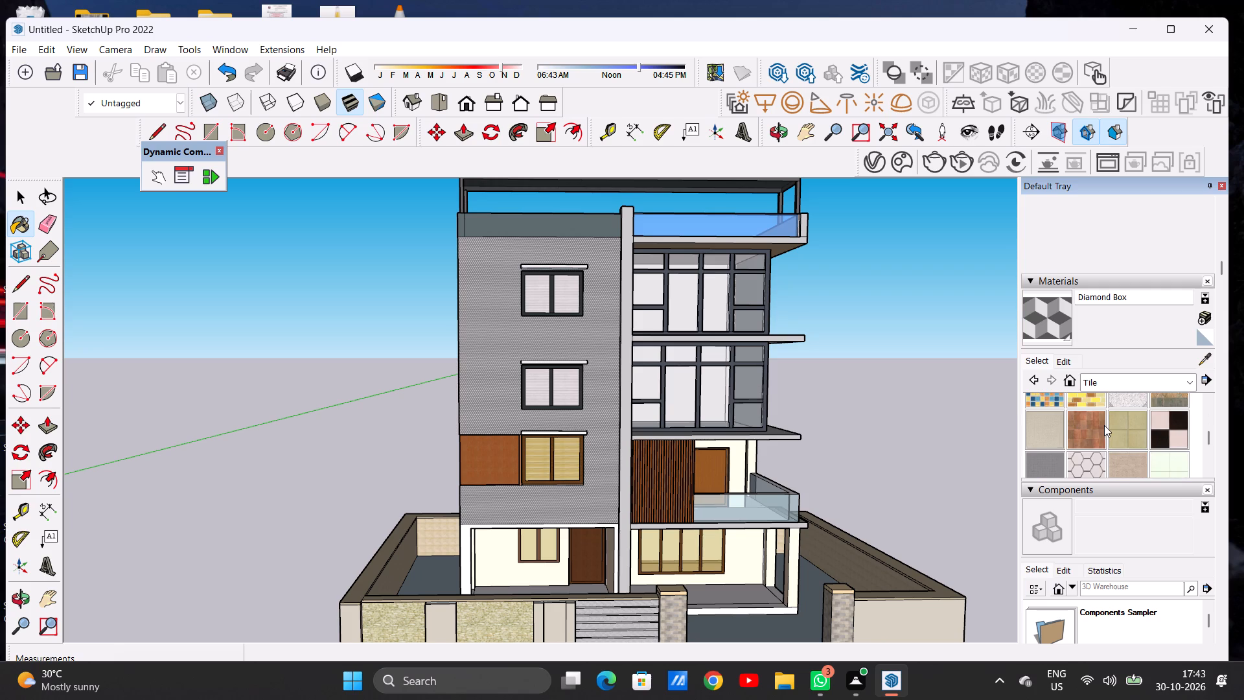
pyautogui.scroll(-1, 1104, 425)
pyautogui.scroll(2, 1104, 425)
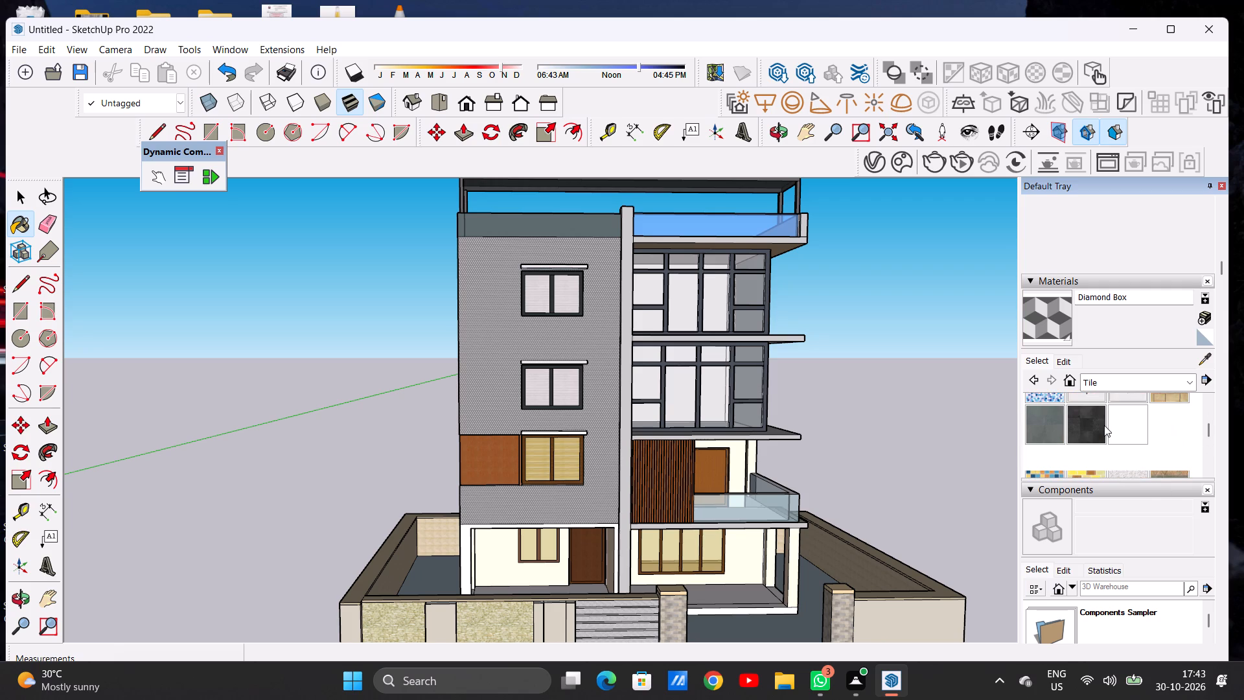
pyautogui.scroll(2, 1104, 425)
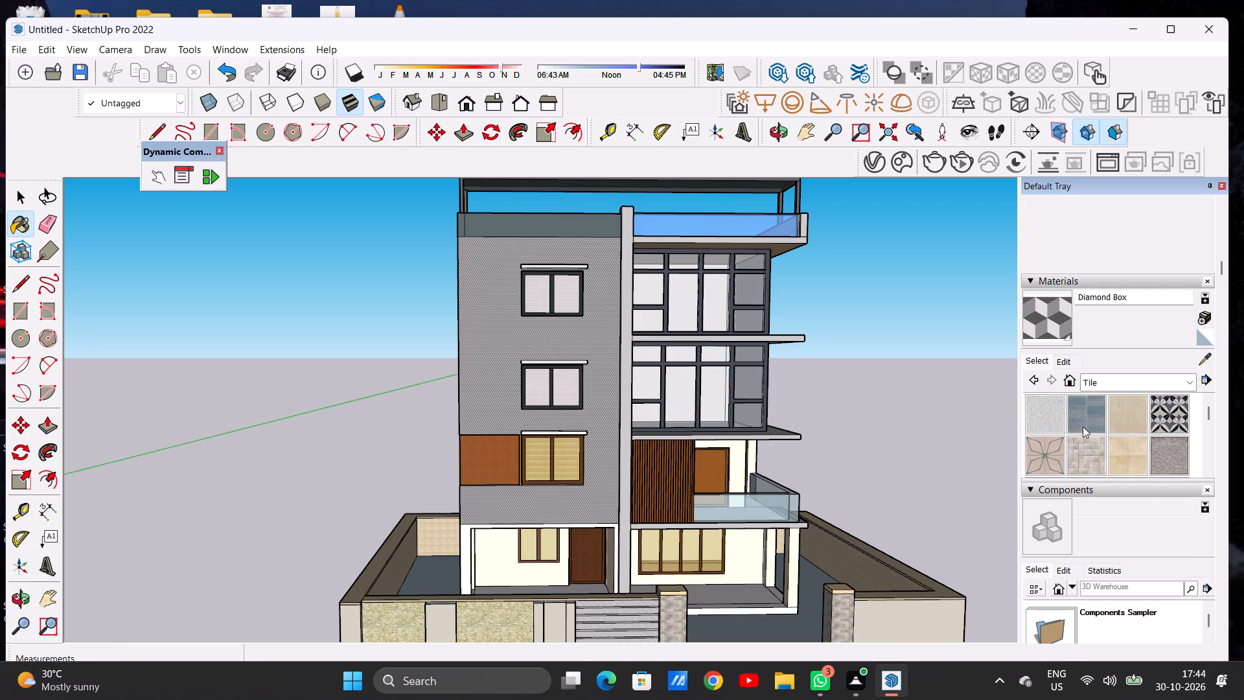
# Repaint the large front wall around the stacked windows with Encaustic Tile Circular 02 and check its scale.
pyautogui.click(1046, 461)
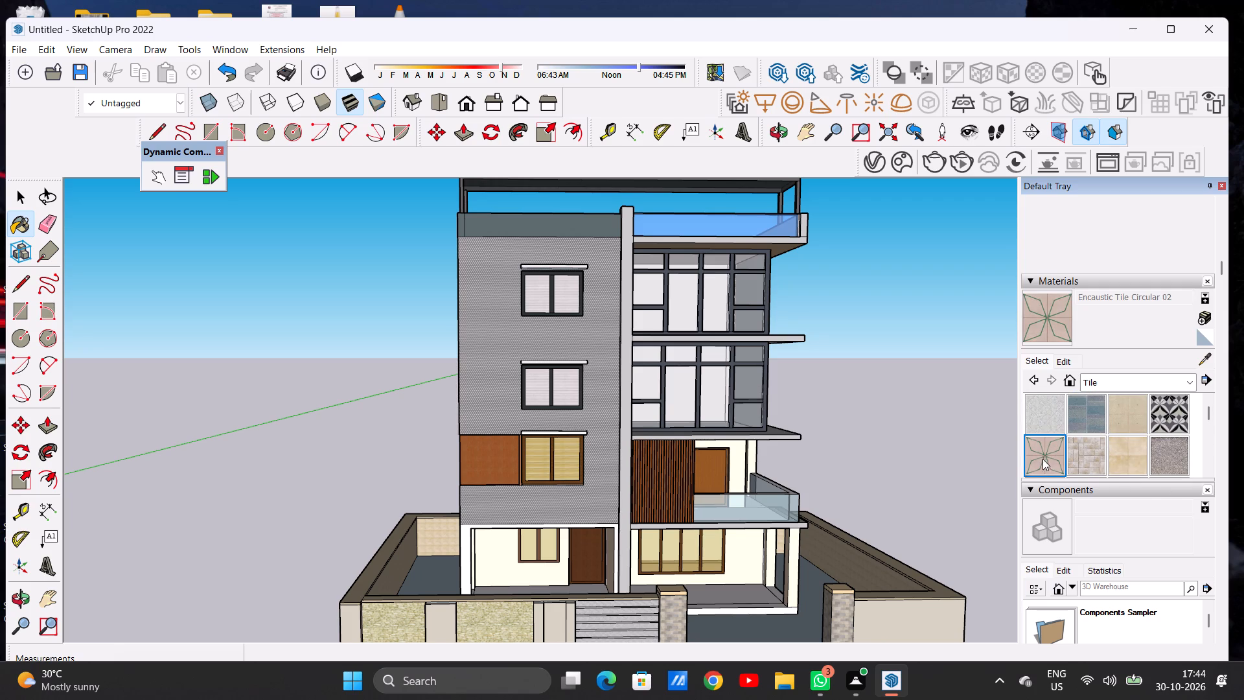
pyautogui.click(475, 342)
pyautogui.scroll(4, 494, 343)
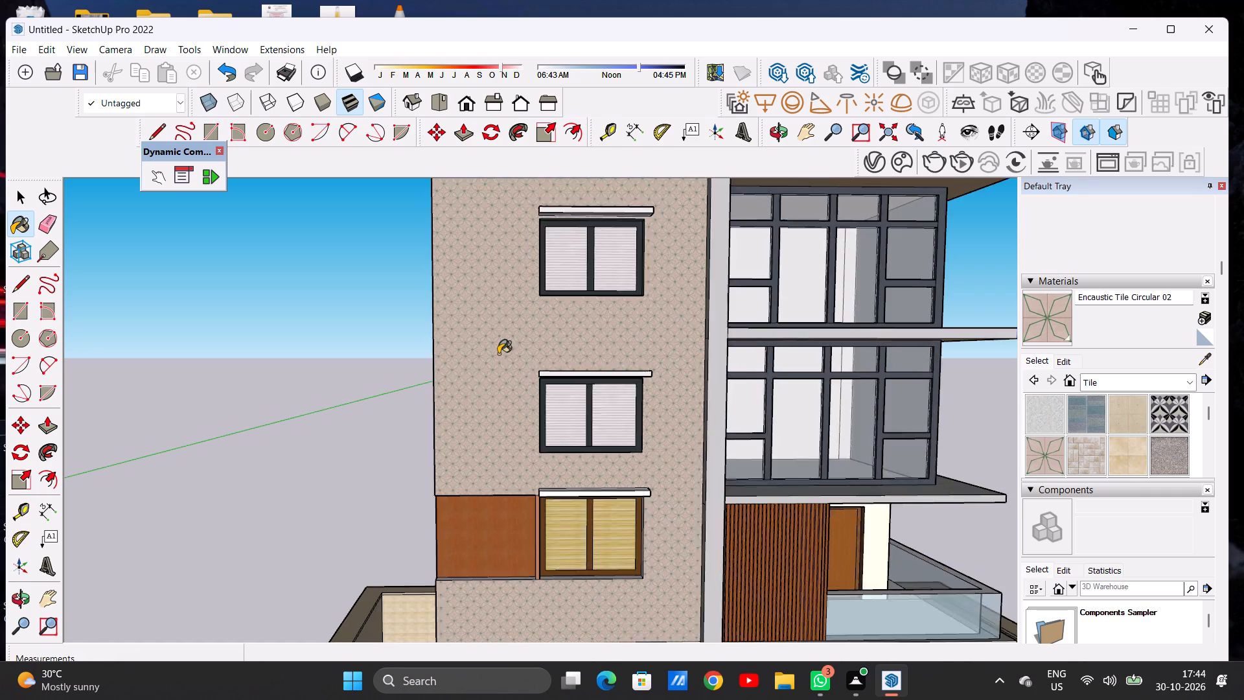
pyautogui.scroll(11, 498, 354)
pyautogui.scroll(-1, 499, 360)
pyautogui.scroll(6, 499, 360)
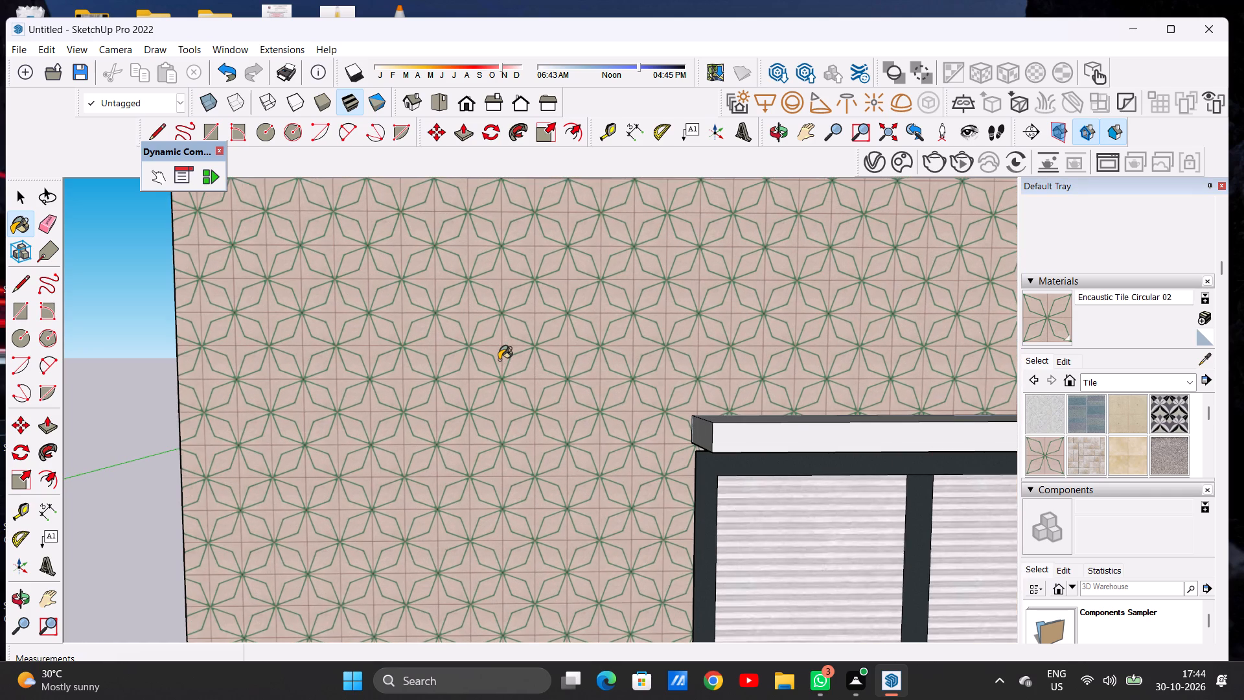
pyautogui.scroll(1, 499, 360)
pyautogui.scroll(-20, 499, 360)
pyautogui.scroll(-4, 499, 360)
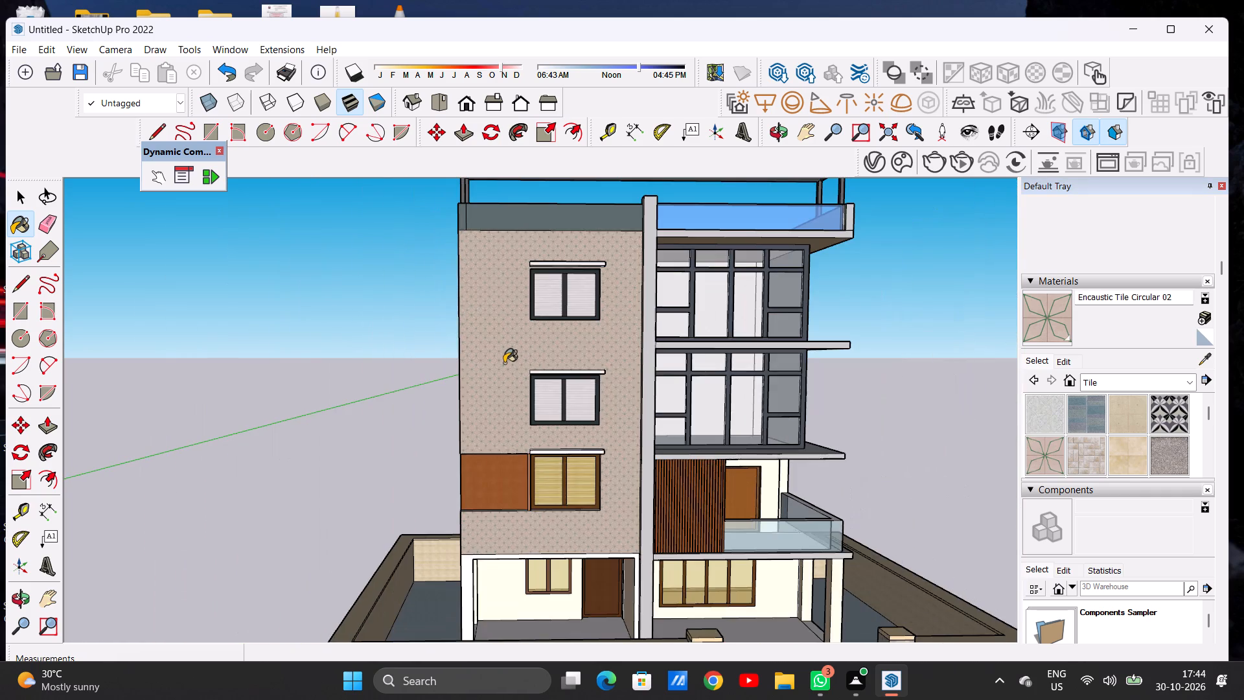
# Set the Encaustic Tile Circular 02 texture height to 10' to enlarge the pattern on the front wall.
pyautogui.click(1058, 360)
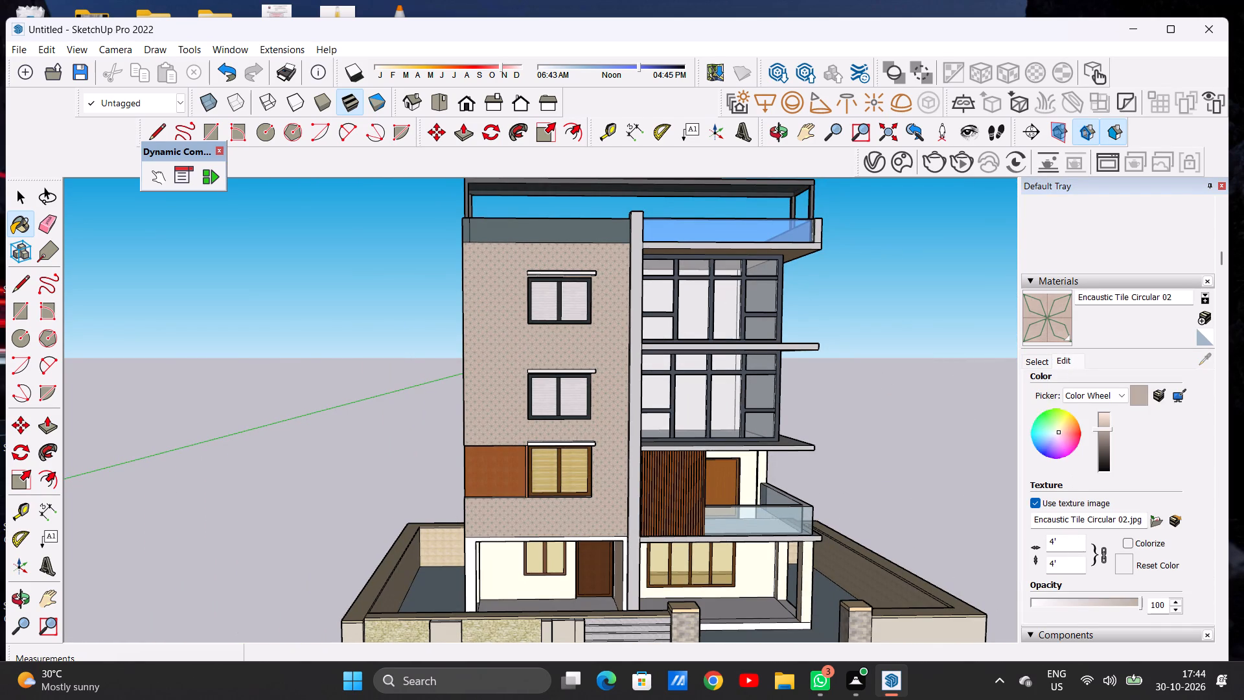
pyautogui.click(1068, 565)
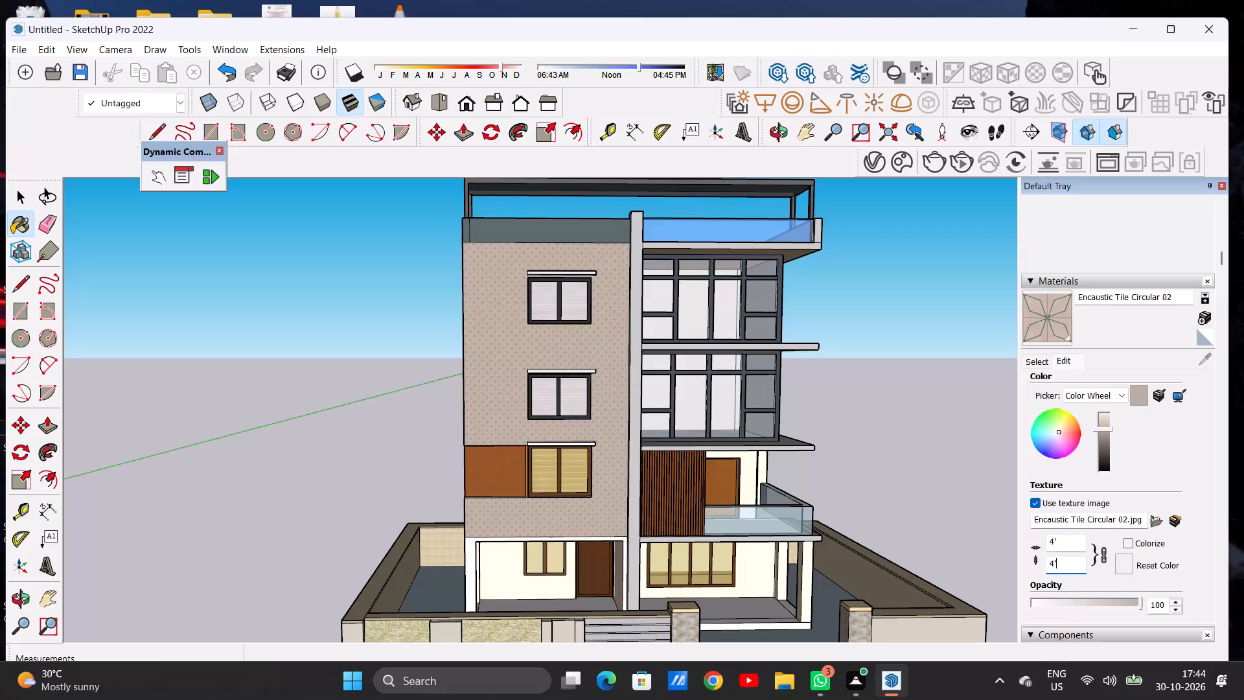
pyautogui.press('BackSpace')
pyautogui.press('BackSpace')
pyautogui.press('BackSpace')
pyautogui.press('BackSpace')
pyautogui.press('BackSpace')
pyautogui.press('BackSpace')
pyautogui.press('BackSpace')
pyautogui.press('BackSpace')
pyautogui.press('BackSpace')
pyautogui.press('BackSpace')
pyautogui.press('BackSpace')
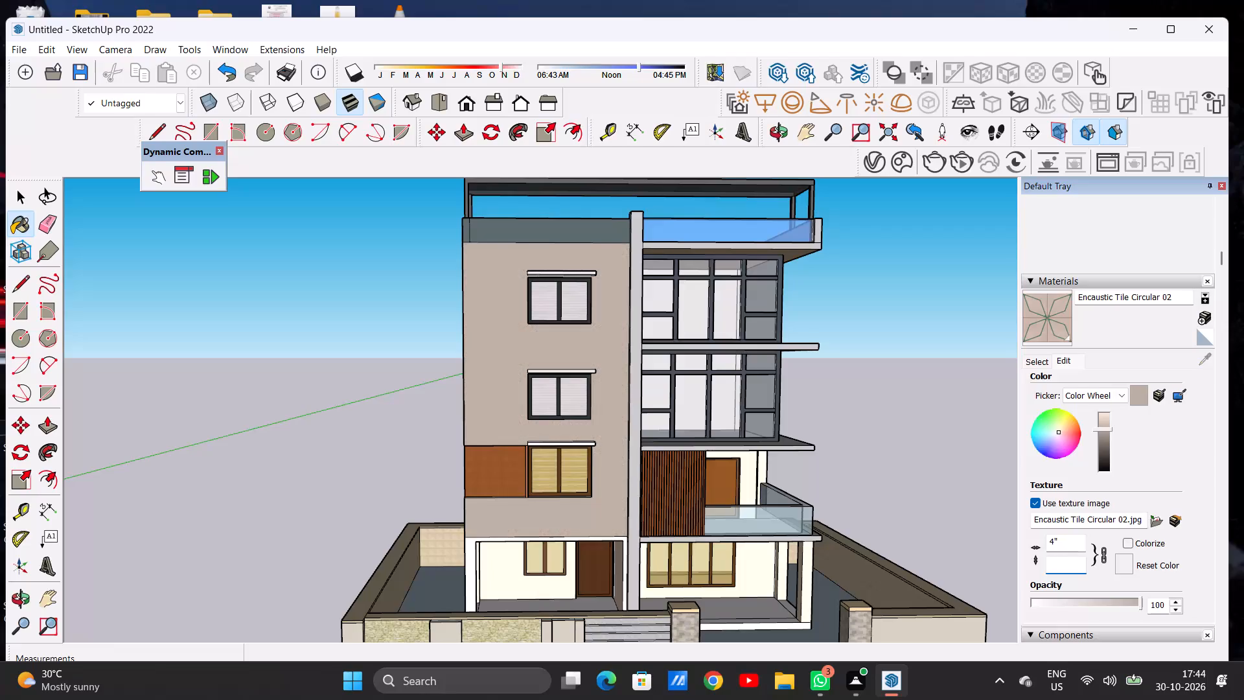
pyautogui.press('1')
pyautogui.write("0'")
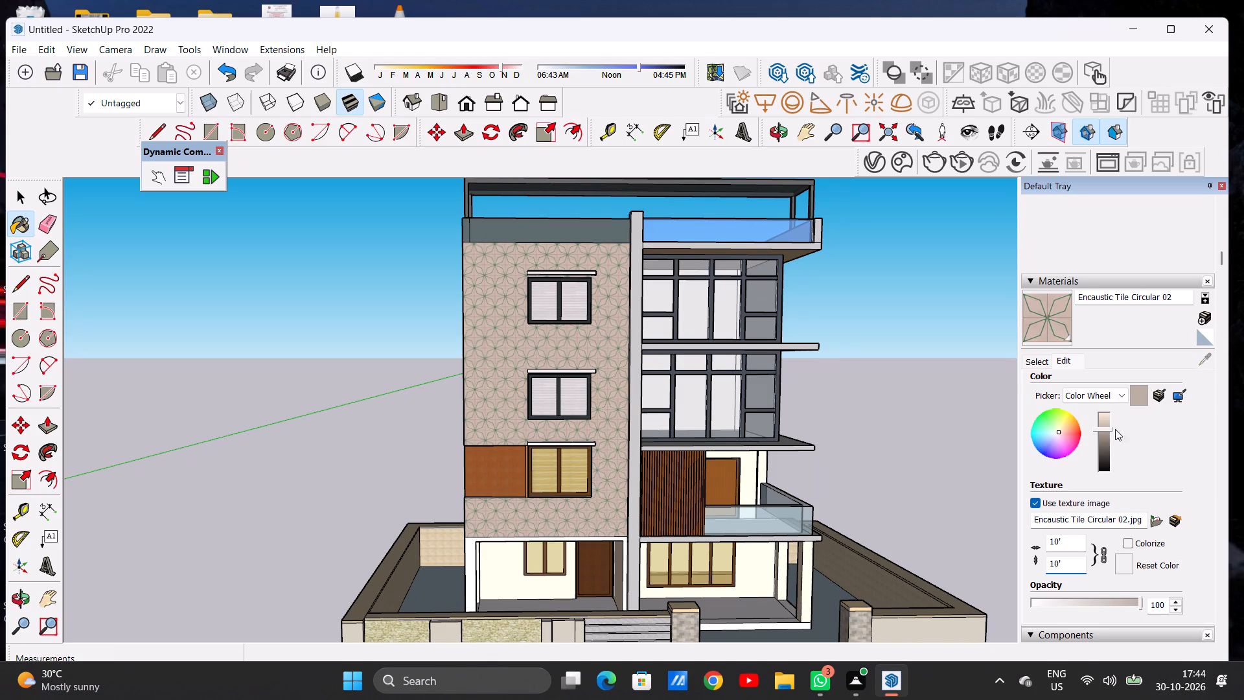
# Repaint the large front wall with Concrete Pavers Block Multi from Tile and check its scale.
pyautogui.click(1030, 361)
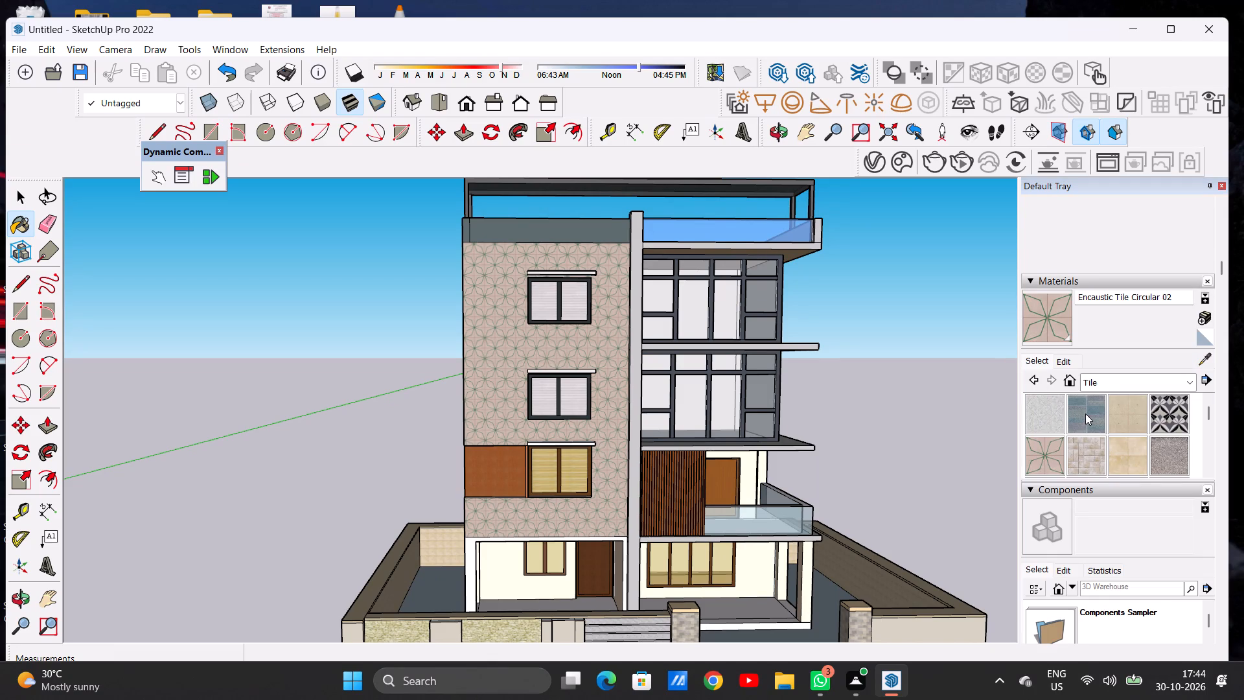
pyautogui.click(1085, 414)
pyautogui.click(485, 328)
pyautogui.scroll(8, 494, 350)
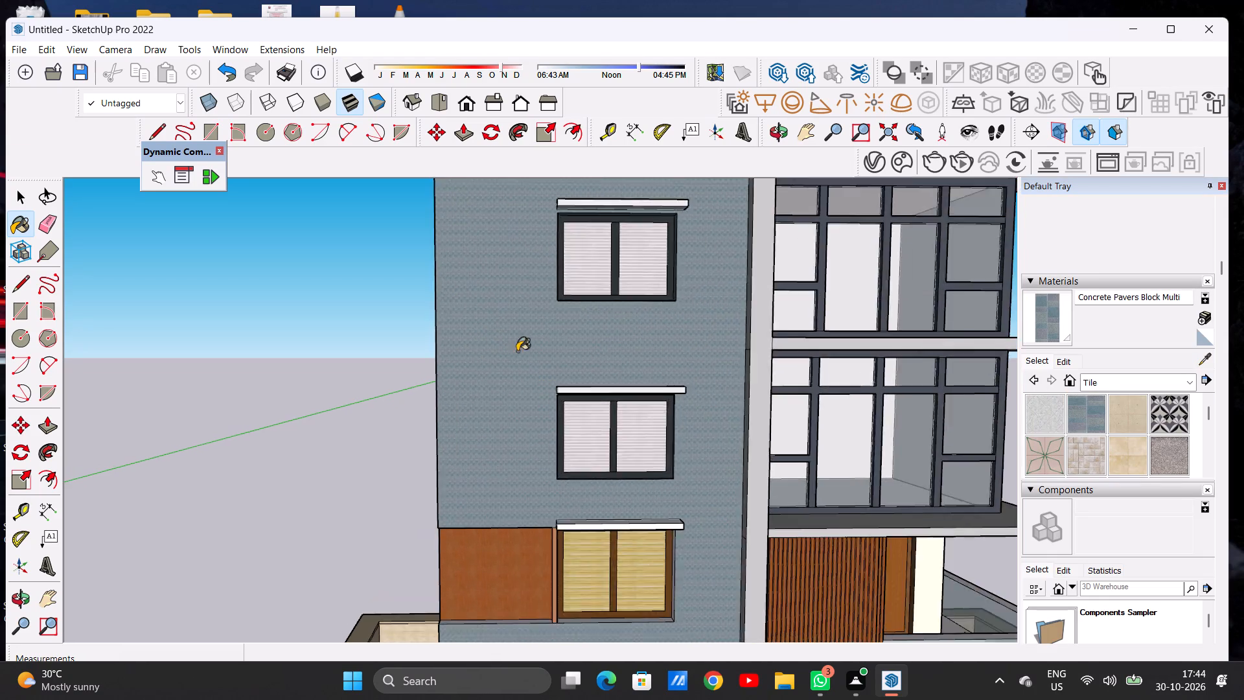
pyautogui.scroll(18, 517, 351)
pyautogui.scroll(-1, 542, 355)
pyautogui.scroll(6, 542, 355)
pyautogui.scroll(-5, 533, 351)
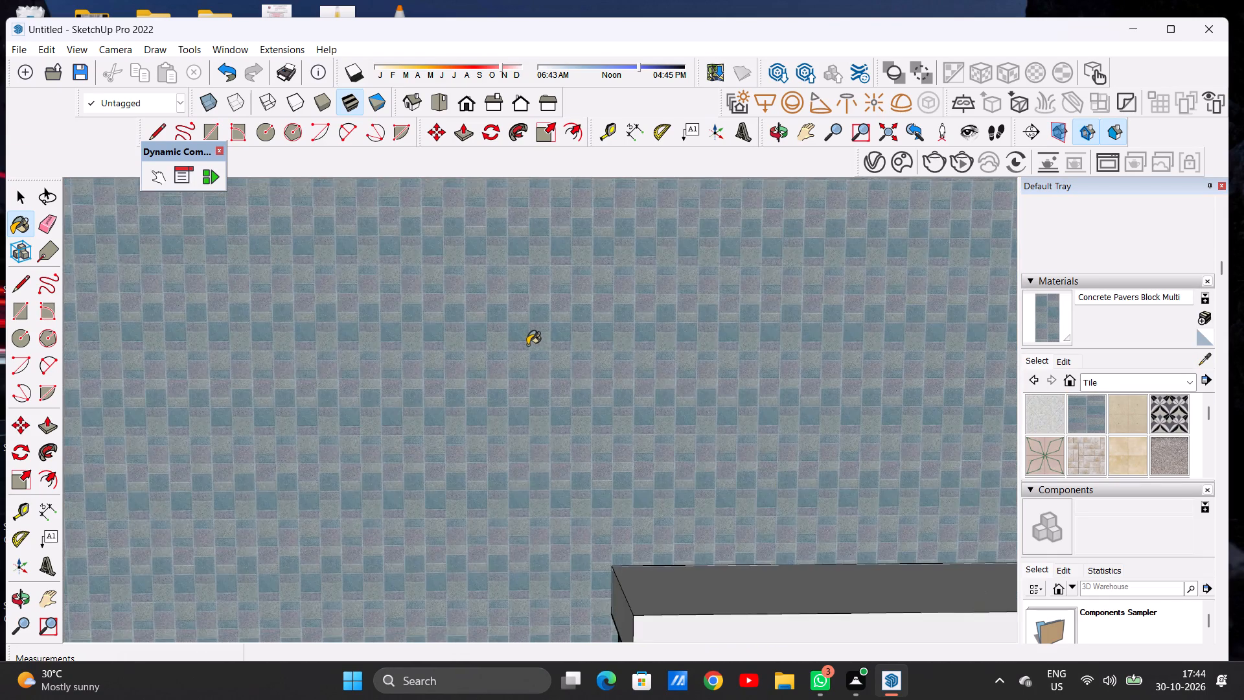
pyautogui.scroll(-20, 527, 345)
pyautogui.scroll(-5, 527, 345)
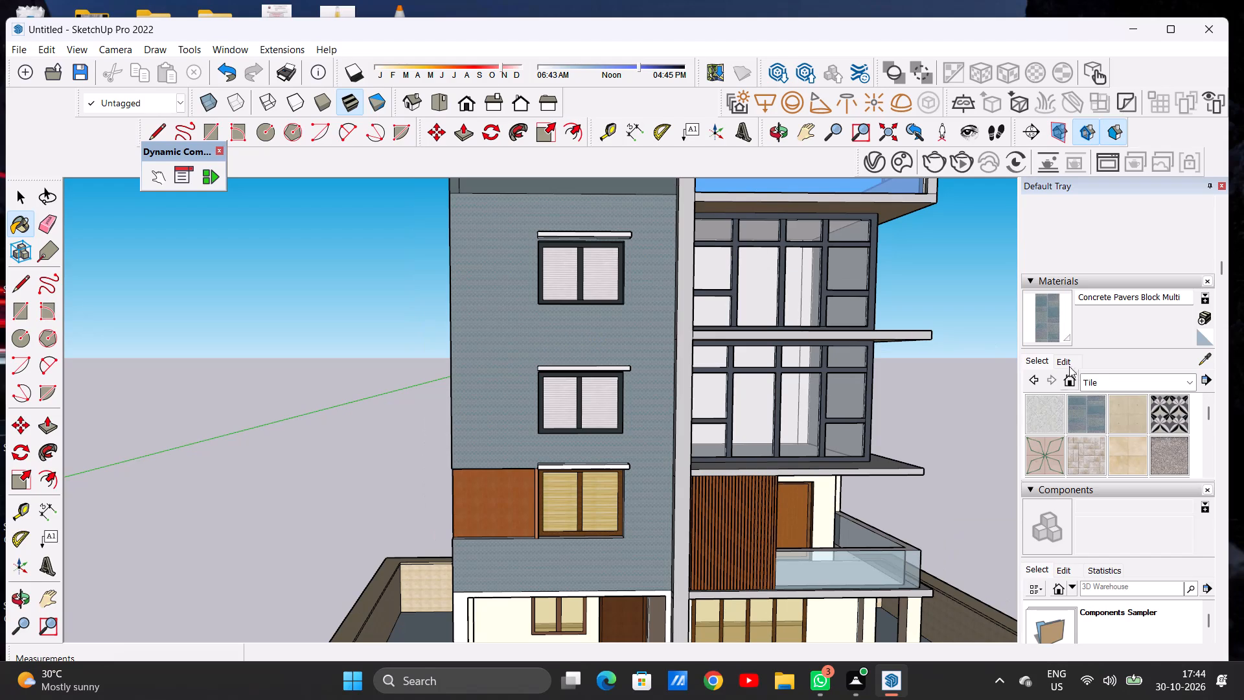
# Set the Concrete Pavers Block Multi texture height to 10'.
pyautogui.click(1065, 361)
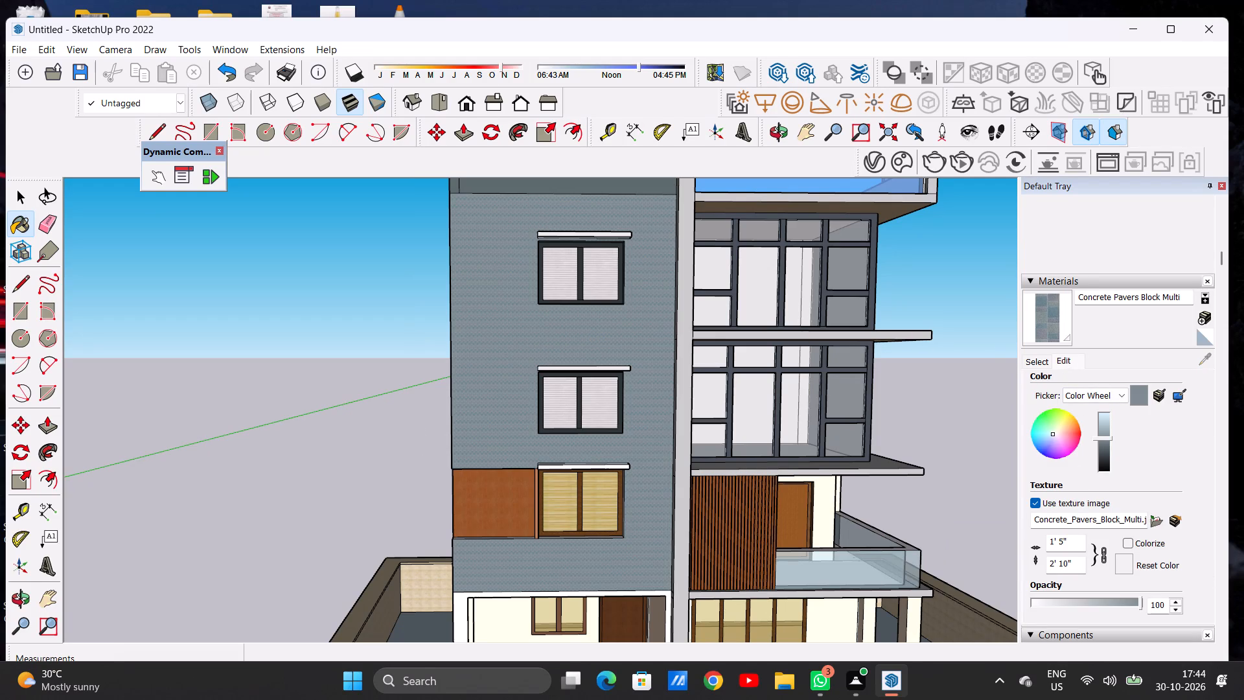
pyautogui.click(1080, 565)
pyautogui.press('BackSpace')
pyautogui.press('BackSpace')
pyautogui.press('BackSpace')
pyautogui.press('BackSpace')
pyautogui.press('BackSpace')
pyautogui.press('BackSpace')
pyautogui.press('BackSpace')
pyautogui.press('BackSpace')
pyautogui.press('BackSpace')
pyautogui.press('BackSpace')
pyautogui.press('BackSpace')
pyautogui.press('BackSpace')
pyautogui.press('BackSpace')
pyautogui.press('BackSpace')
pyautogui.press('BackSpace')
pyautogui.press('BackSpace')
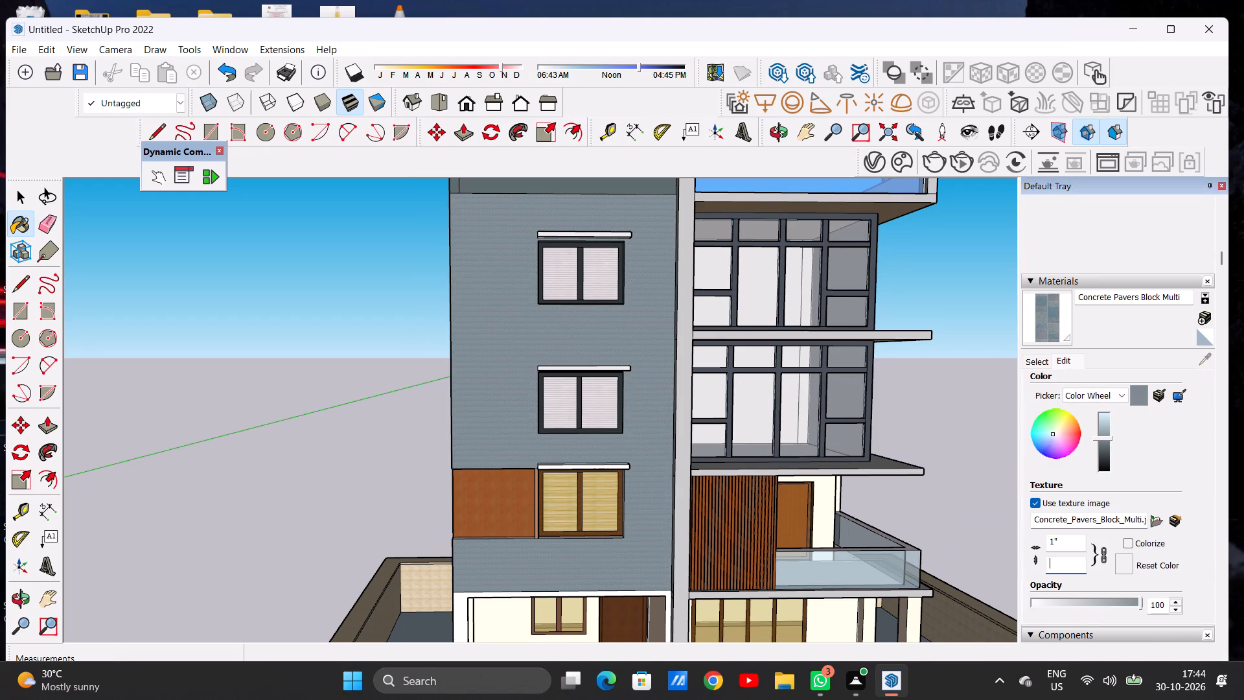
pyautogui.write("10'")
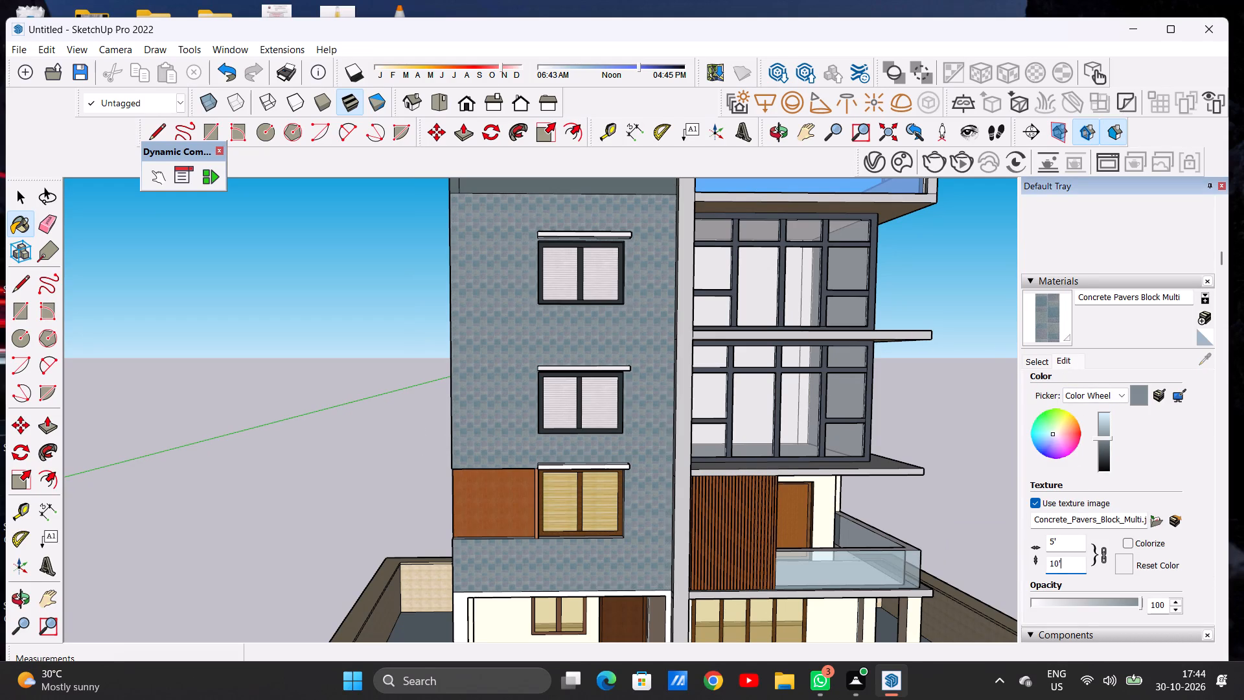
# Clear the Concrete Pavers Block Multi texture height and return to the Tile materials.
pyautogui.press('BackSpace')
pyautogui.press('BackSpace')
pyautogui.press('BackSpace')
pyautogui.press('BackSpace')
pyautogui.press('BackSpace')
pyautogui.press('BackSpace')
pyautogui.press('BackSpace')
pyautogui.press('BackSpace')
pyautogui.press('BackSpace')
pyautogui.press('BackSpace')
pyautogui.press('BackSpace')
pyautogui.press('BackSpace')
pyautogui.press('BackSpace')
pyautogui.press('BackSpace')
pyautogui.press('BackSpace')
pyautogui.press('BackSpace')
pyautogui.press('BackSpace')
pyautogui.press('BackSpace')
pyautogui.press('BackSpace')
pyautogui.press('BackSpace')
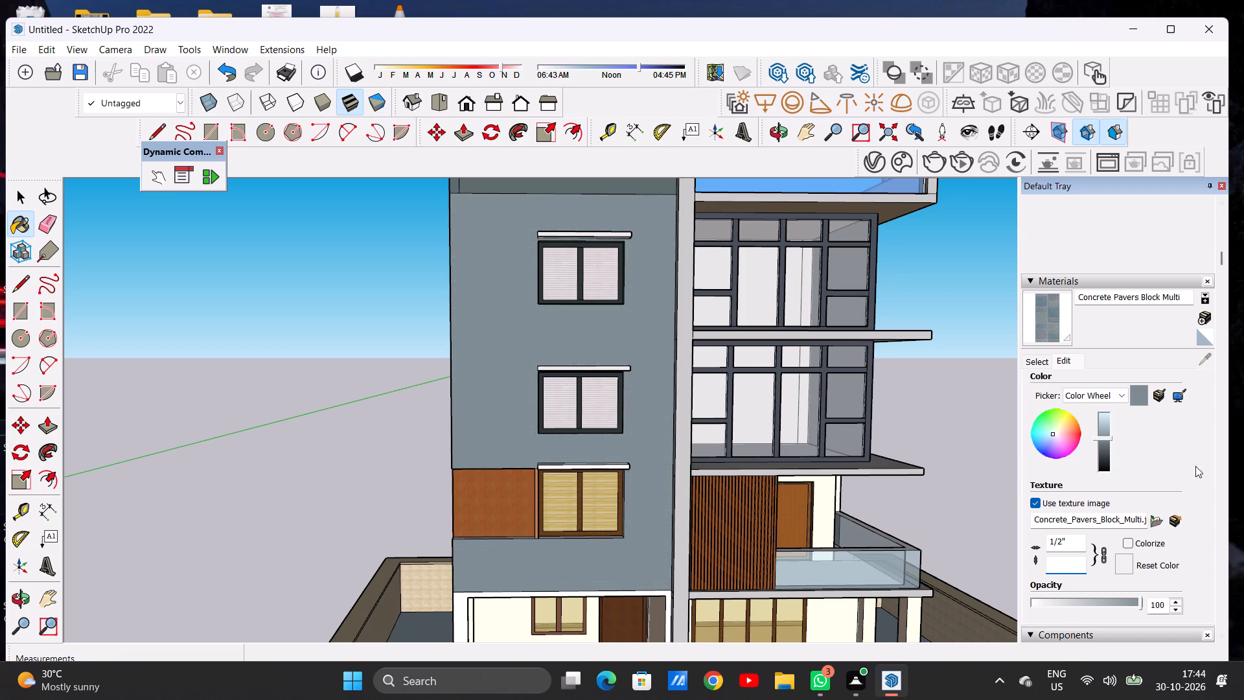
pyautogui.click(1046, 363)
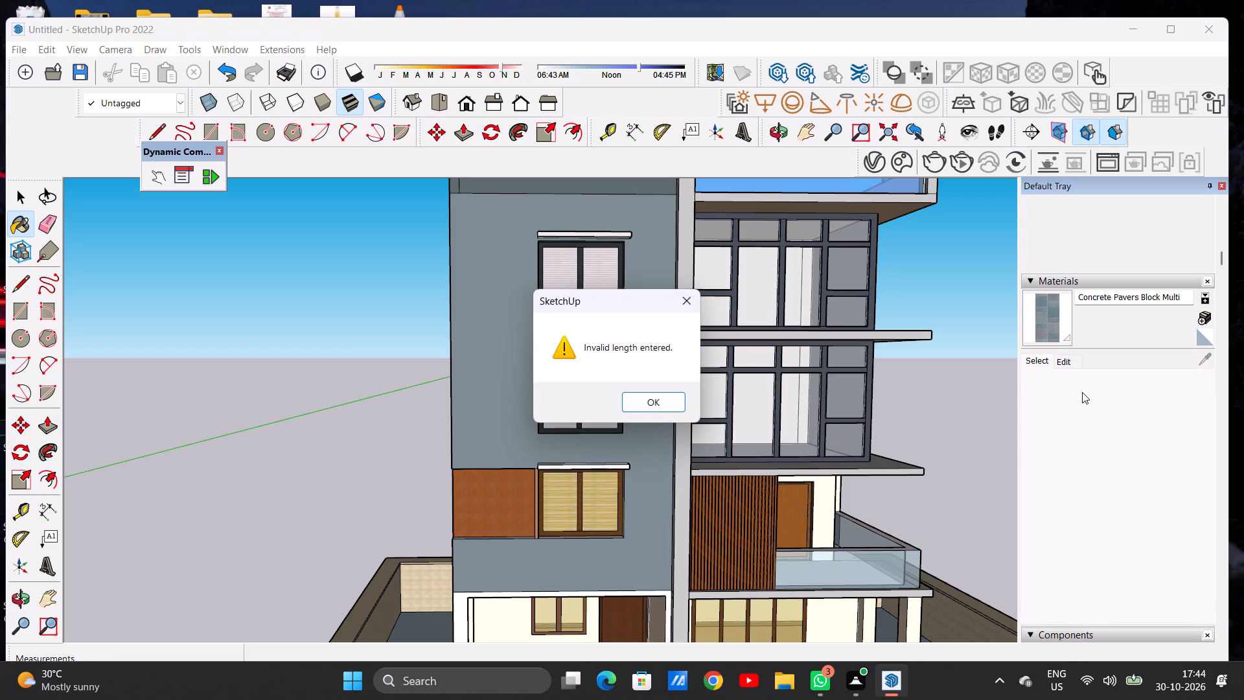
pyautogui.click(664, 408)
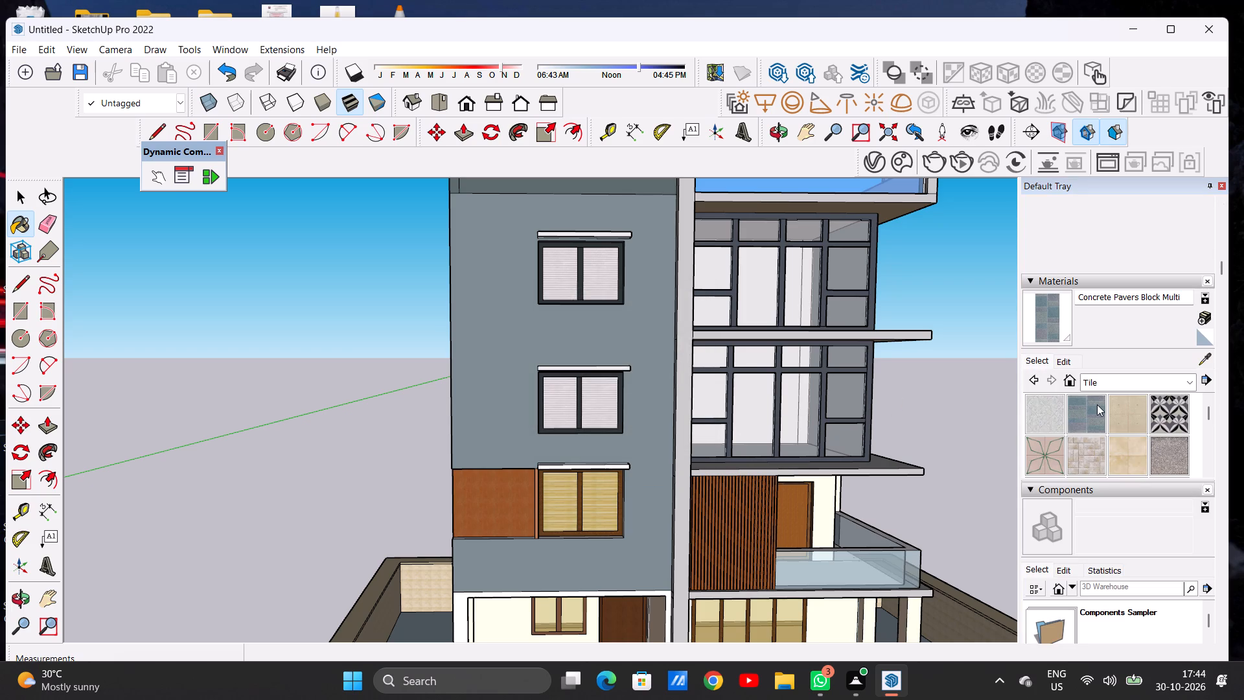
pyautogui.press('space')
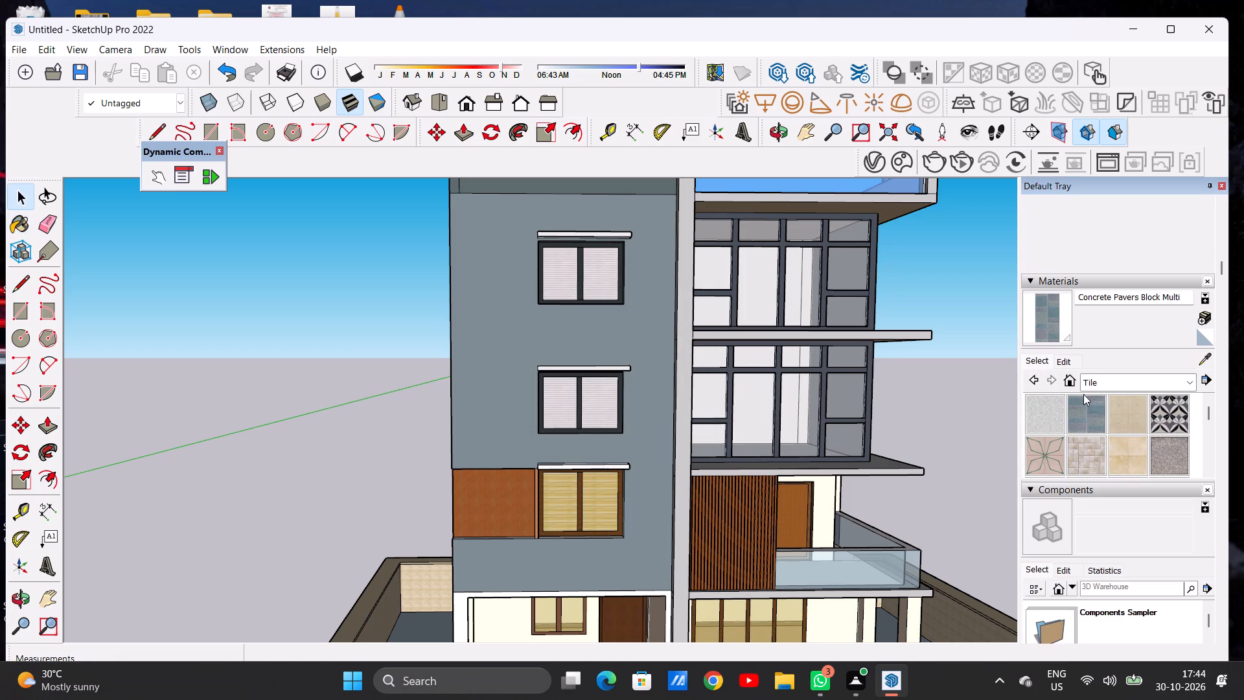
# Repaint the large front wall around the stacked windows with Herringbone from Tile.
pyautogui.scroll(-1, 1100, 428)
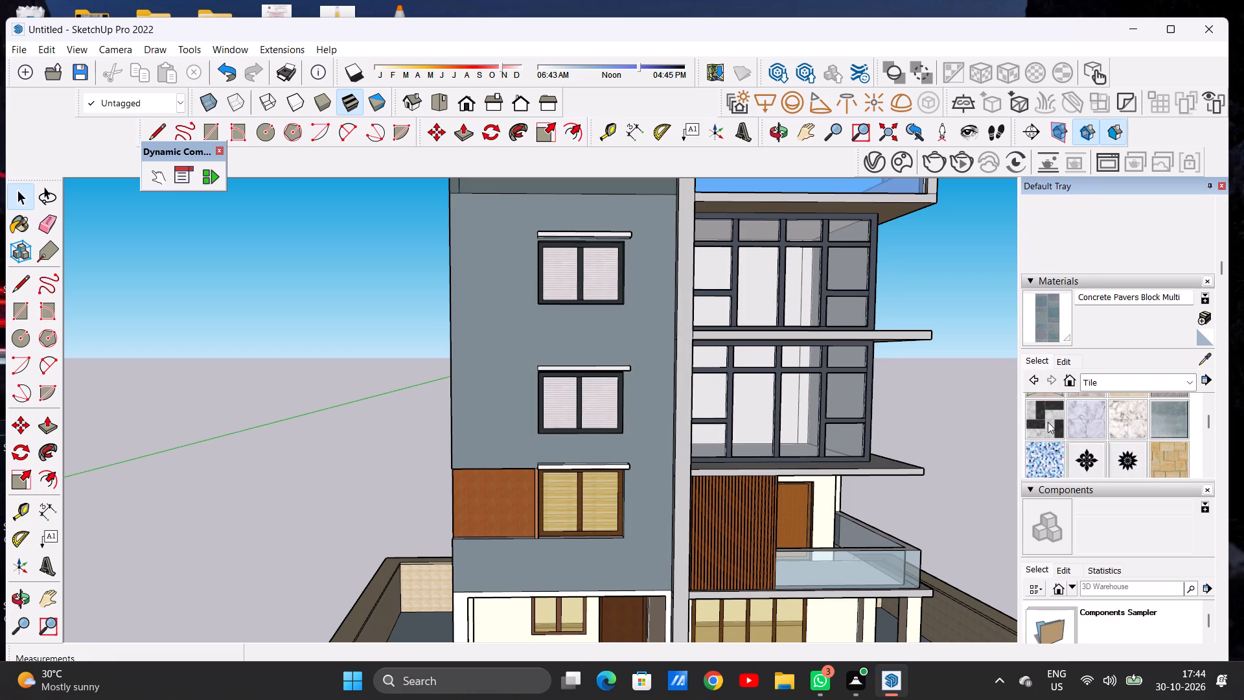
pyautogui.click(1048, 422)
pyautogui.click(641, 351)
pyautogui.scroll(8, 641, 351)
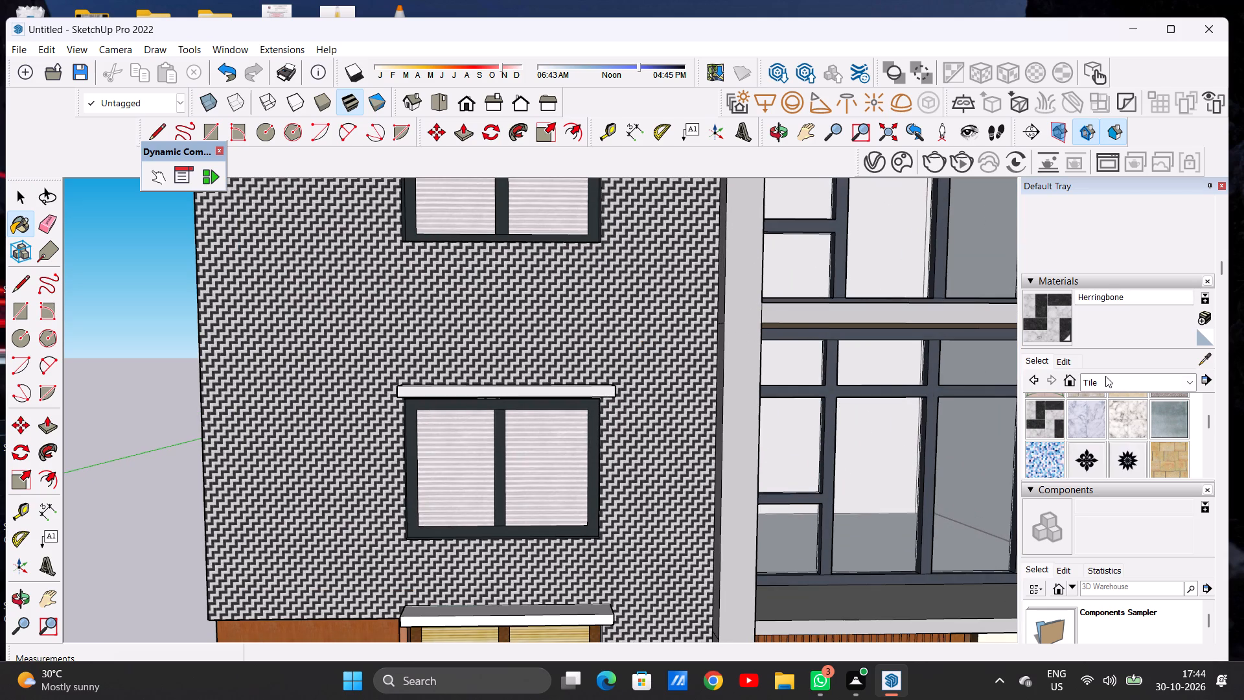
# Set the Herringbone texture height to 10' to enlarge the pattern on the front wall.
pyautogui.click(1061, 362)
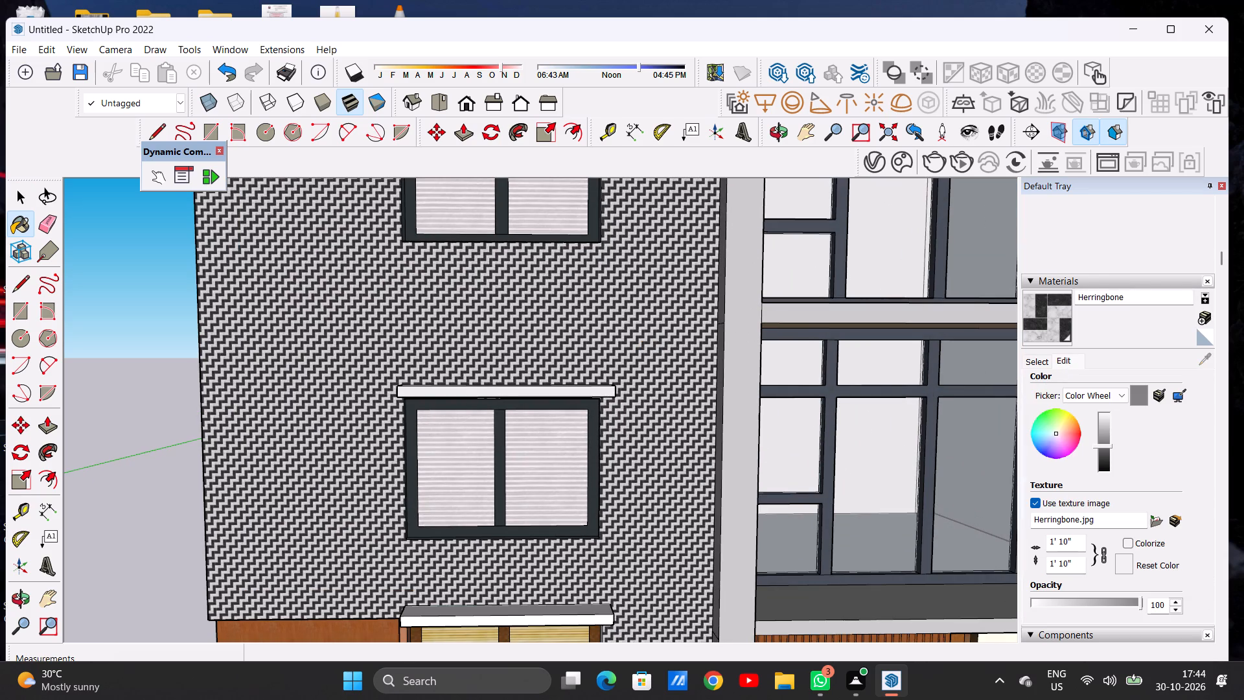
pyautogui.click(1075, 560)
pyautogui.press('BackSpace')
pyautogui.press('BackSpace')
pyautogui.press('BackSpace')
pyautogui.press('BackSpace')
pyautogui.press('BackSpace')
pyautogui.press('BackSpace')
pyautogui.press('BackSpace')
pyautogui.press('BackSpace')
pyautogui.press('BackSpace')
pyautogui.press('BackSpace')
pyautogui.press('BackSpace')
pyautogui.press('BackSpace')
pyautogui.press('BackSpace')
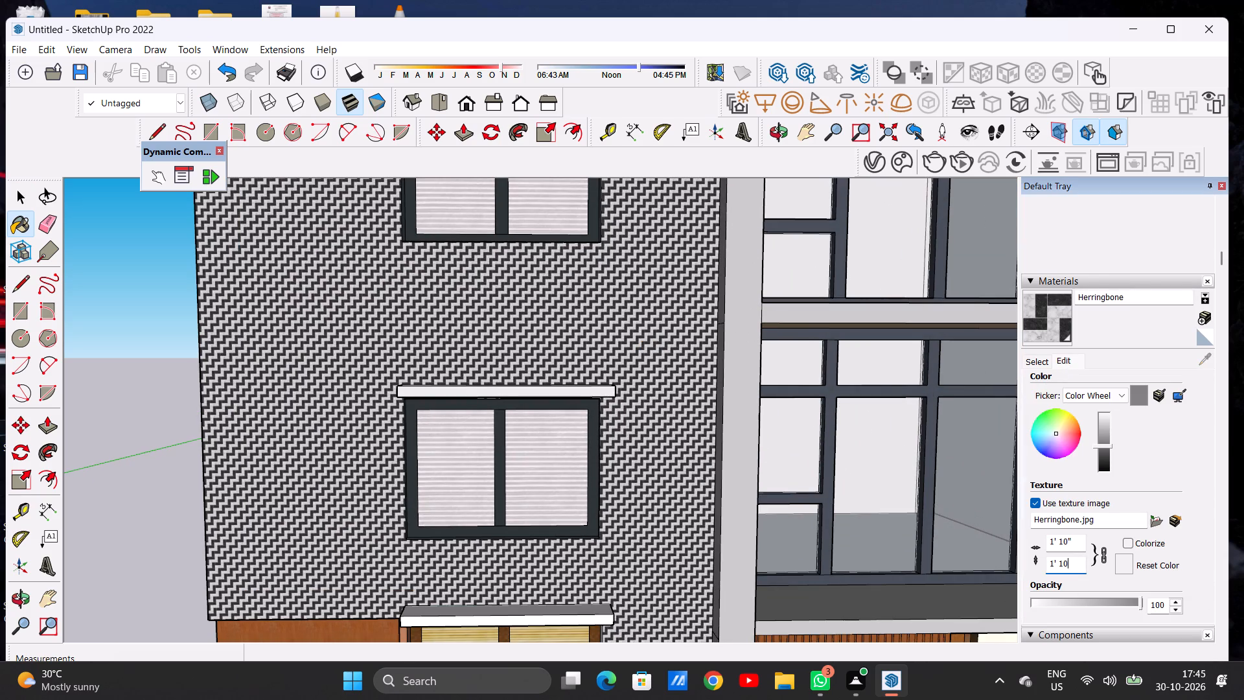
pyautogui.write("10'")
pyautogui.press('Return')
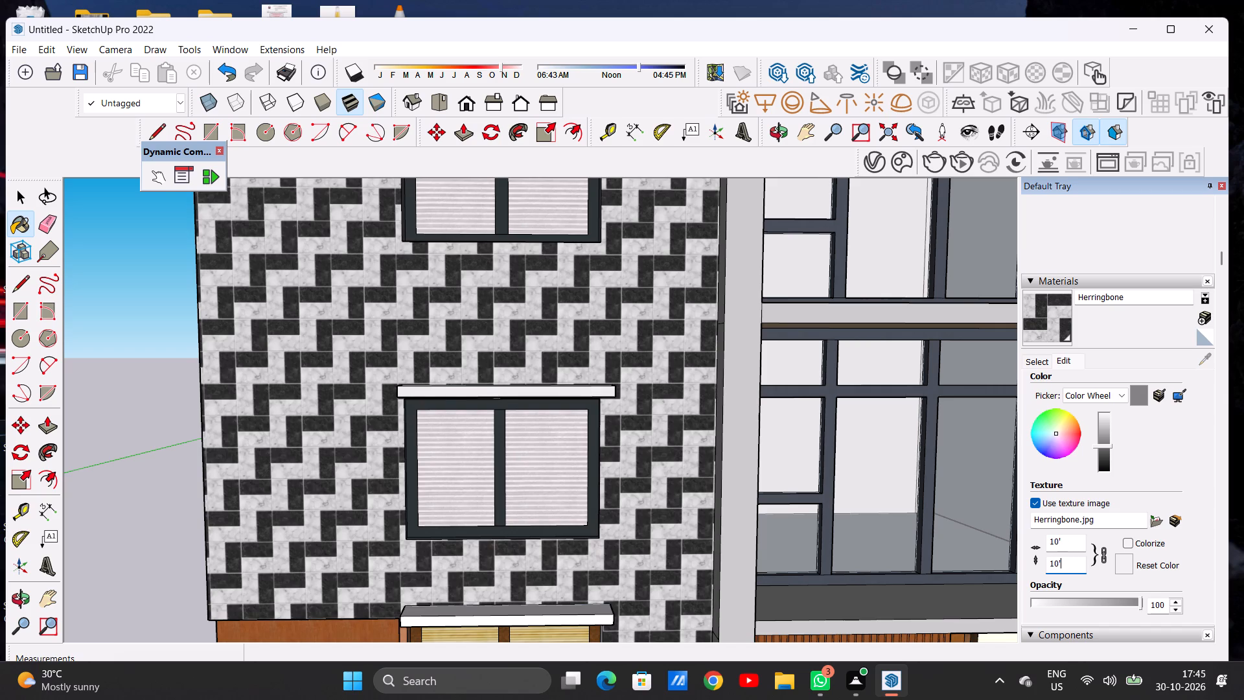
# Examine the enlarged herringbone pattern on the front wall from a distance and up close.
pyautogui.scroll(-14, 1019, 563)
pyautogui.scroll(-13, 498, 405)
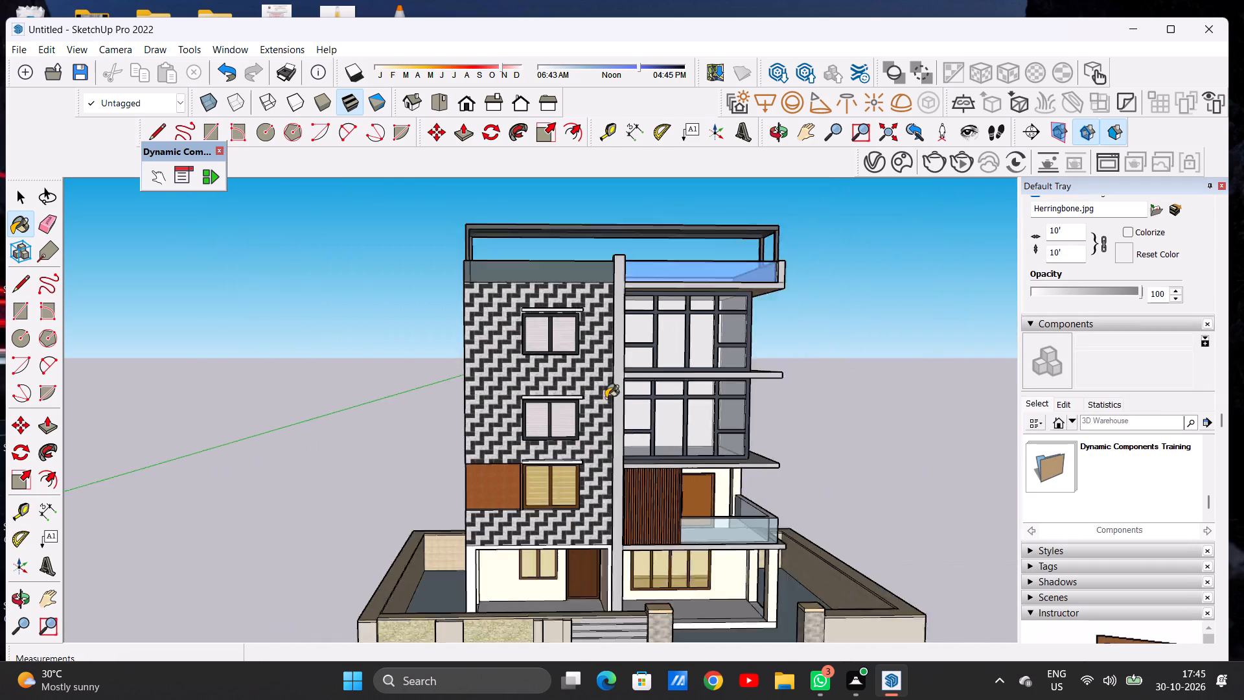
pyautogui.scroll(-9, 606, 398)
pyautogui.scroll(-2, 492, 390)
pyautogui.scroll(2, 586, 395)
pyautogui.scroll(-1, 586, 395)
pyautogui.scroll(1, 586, 395)
pyautogui.scroll(-1, 586, 396)
pyautogui.scroll(3, 586, 397)
pyautogui.scroll(-1, 568, 397)
pyautogui.scroll(15, 568, 397)
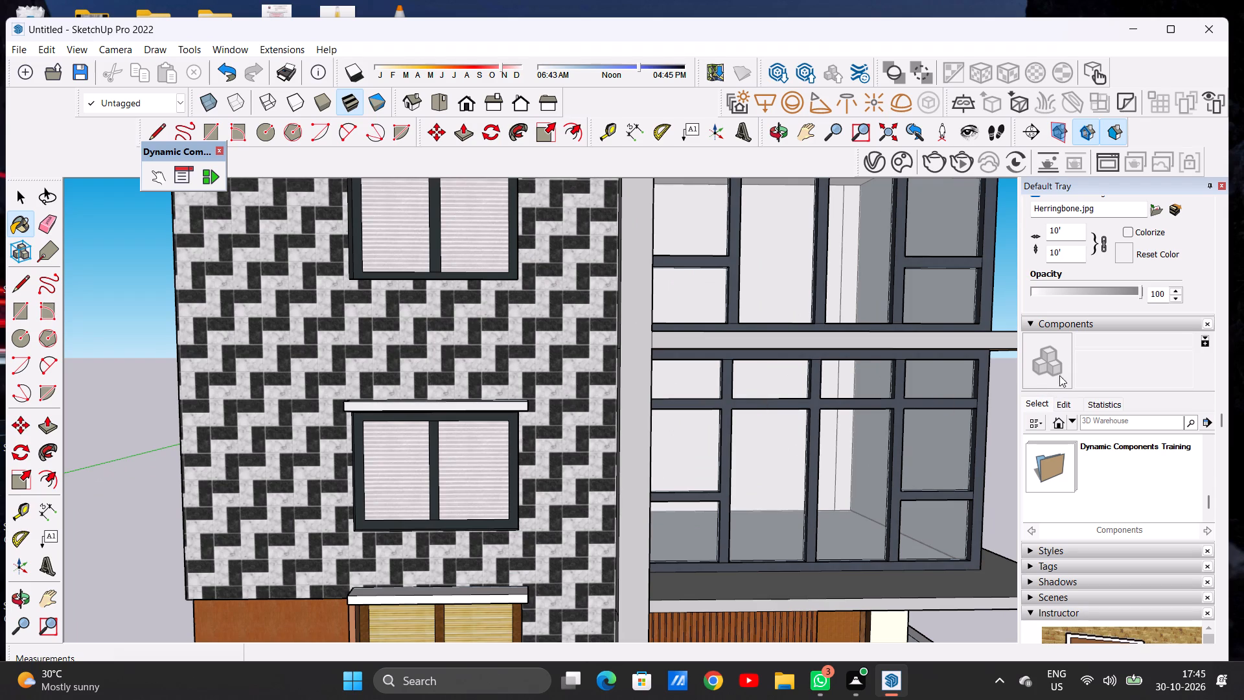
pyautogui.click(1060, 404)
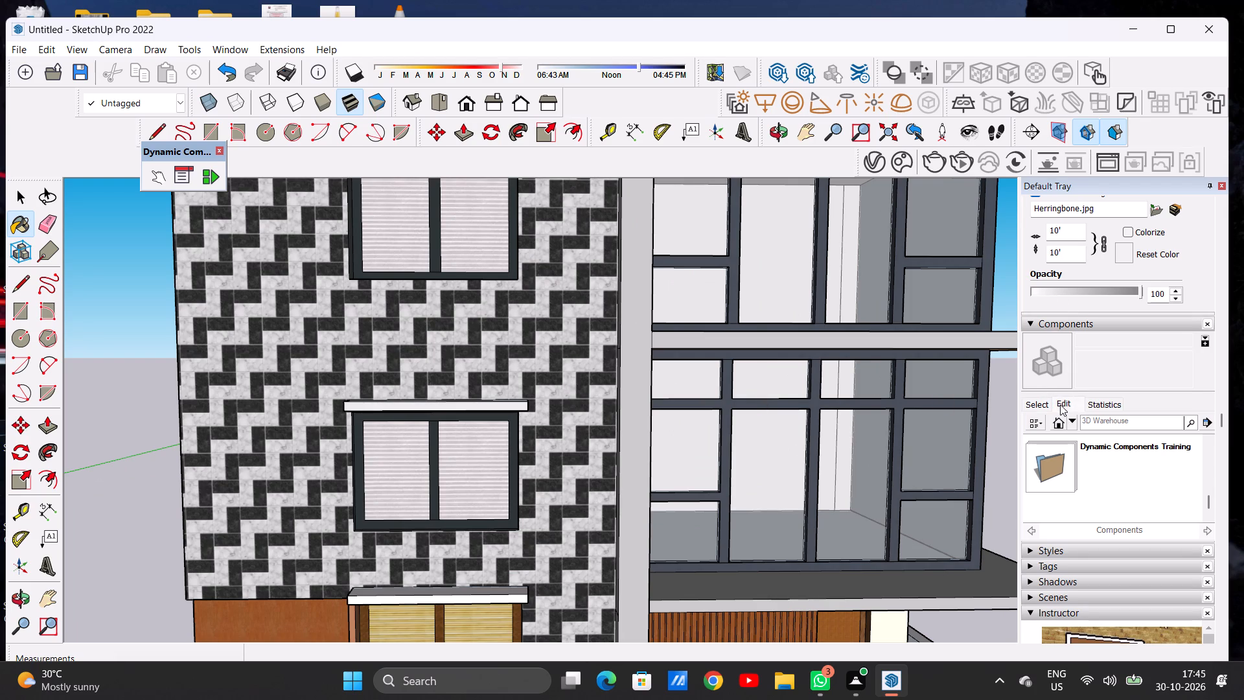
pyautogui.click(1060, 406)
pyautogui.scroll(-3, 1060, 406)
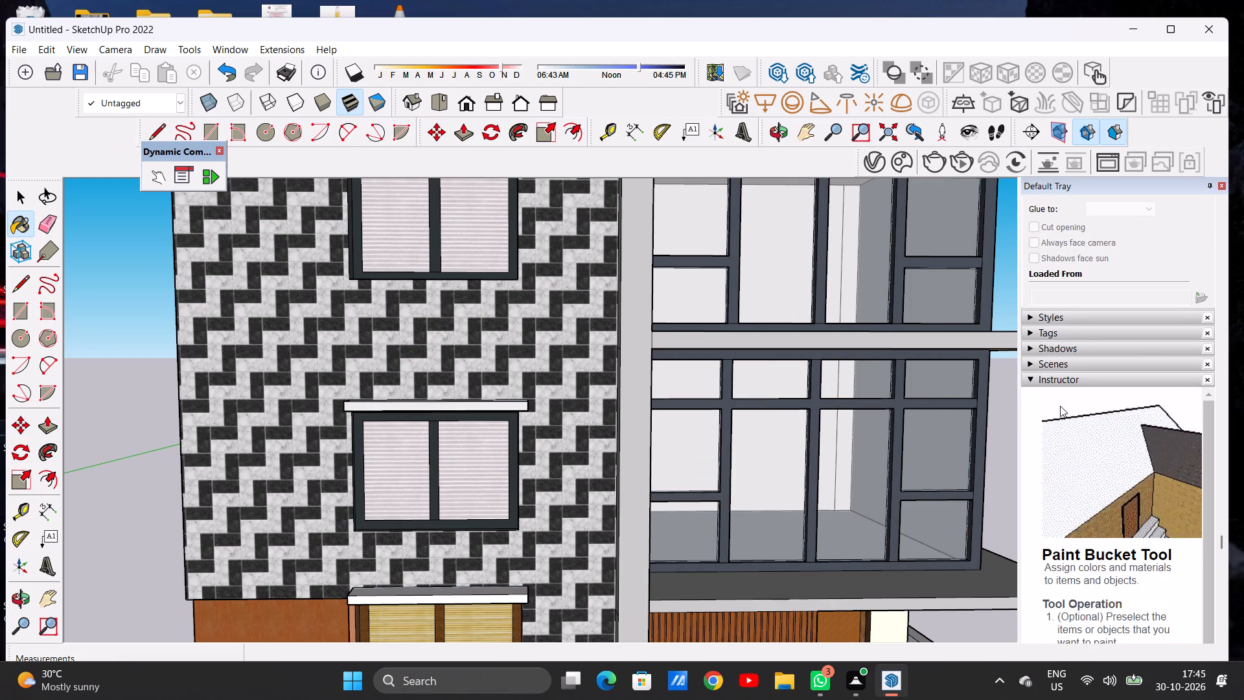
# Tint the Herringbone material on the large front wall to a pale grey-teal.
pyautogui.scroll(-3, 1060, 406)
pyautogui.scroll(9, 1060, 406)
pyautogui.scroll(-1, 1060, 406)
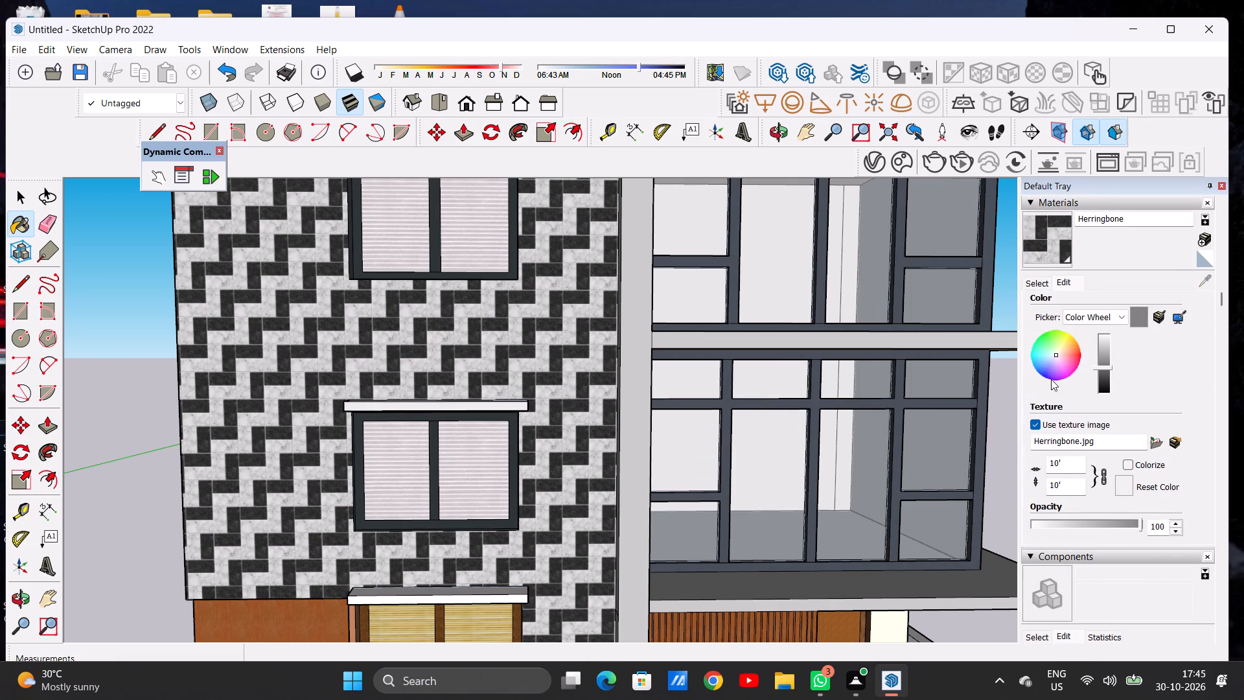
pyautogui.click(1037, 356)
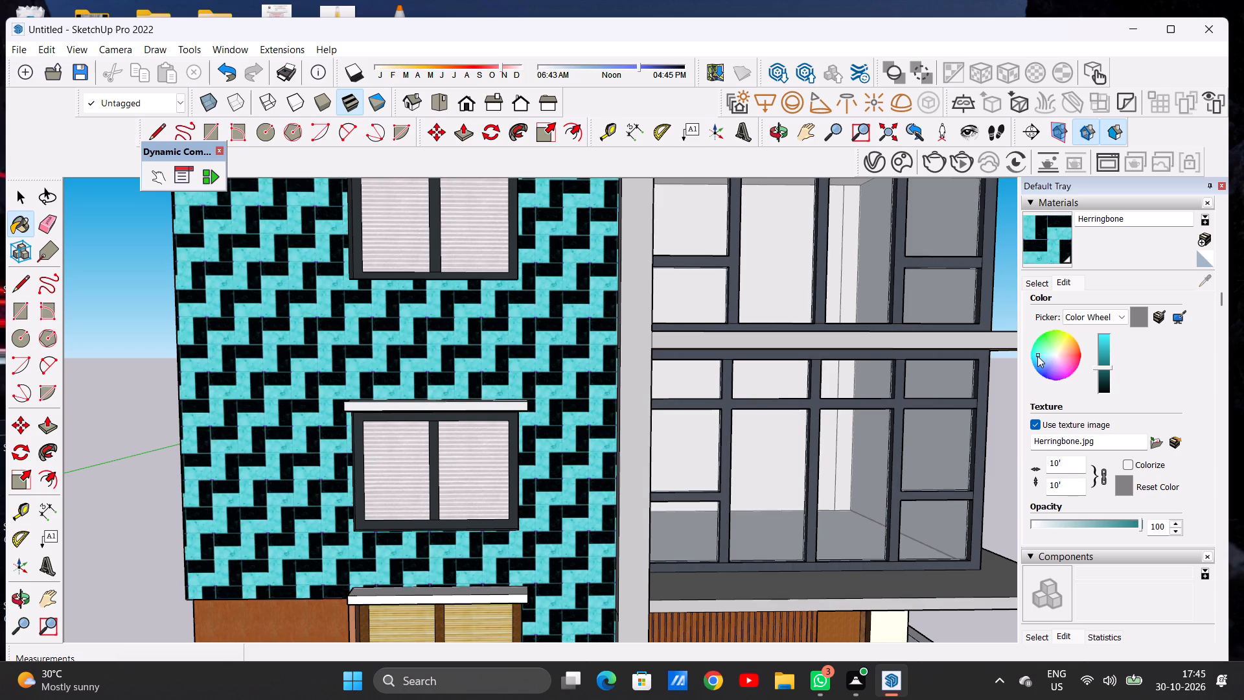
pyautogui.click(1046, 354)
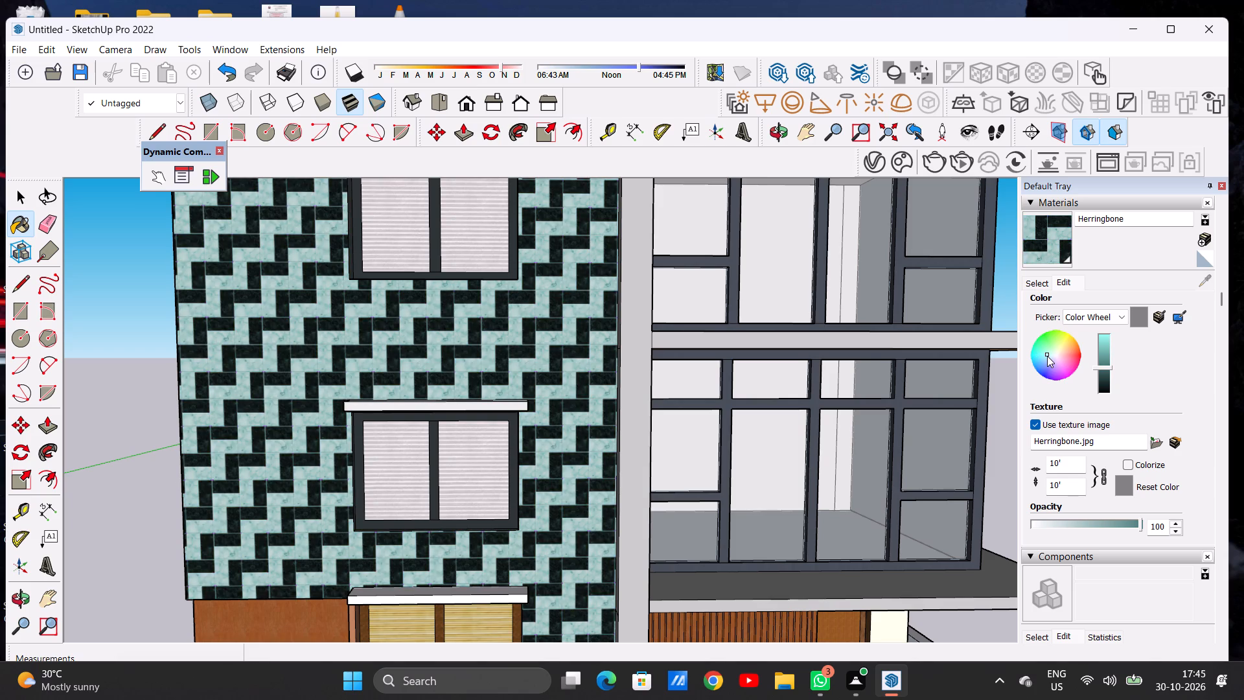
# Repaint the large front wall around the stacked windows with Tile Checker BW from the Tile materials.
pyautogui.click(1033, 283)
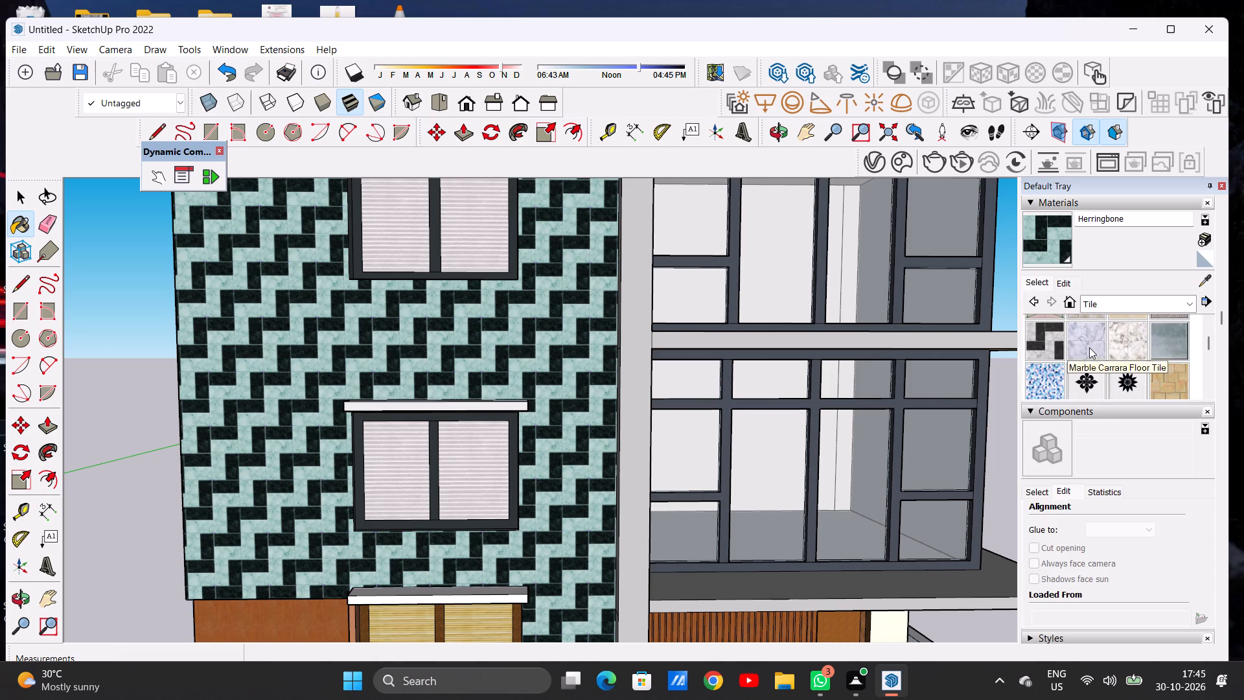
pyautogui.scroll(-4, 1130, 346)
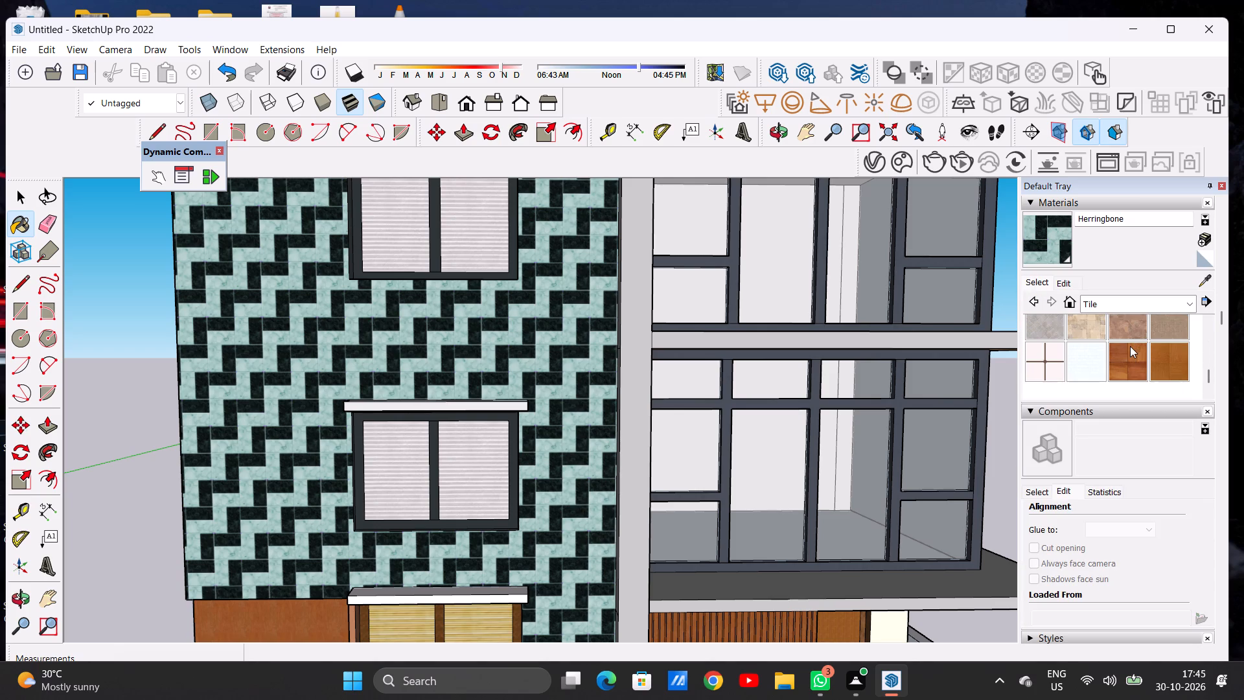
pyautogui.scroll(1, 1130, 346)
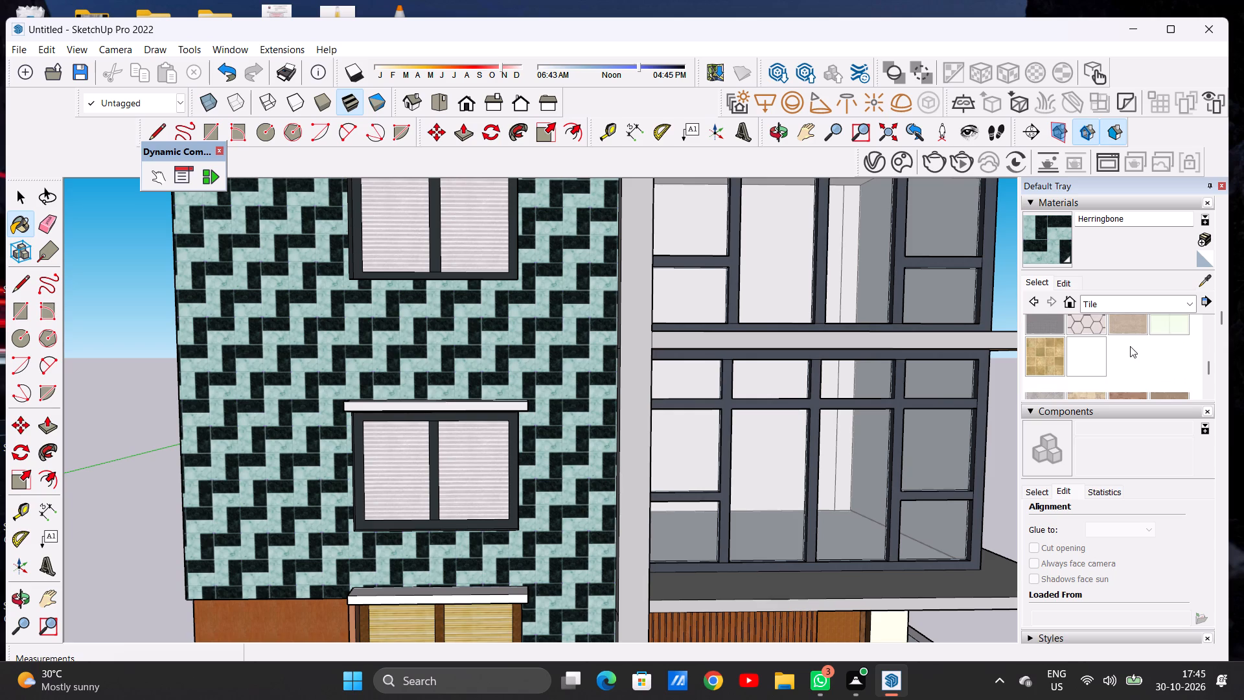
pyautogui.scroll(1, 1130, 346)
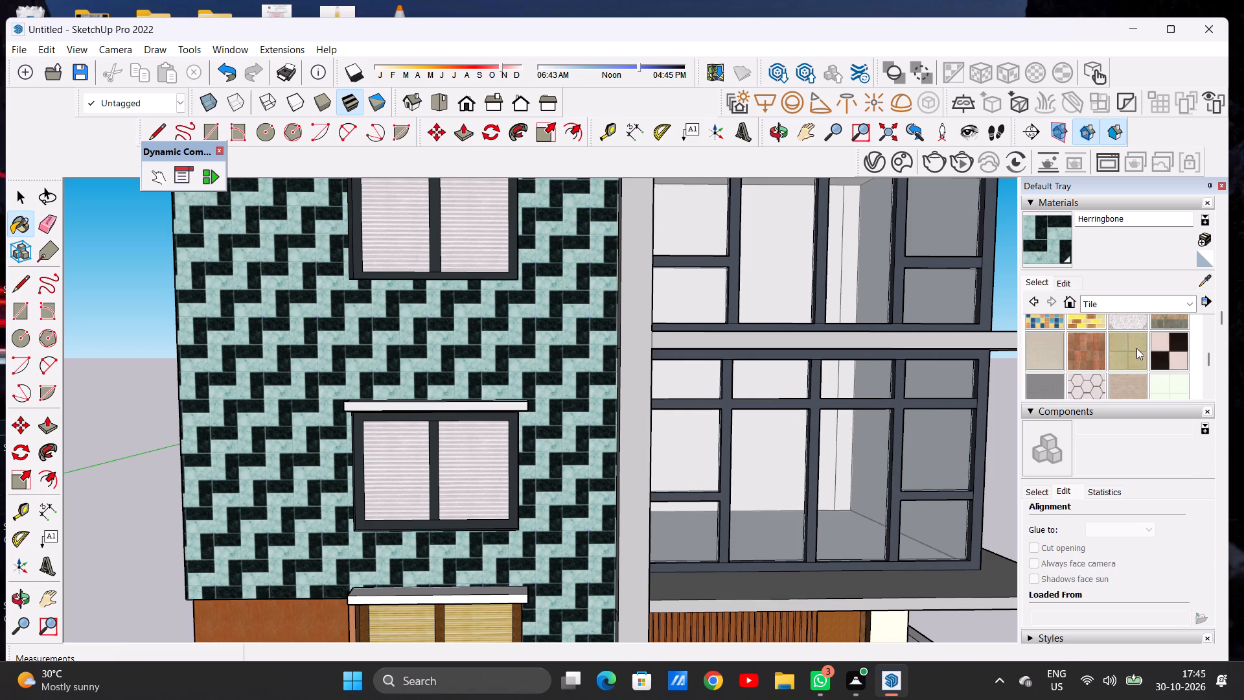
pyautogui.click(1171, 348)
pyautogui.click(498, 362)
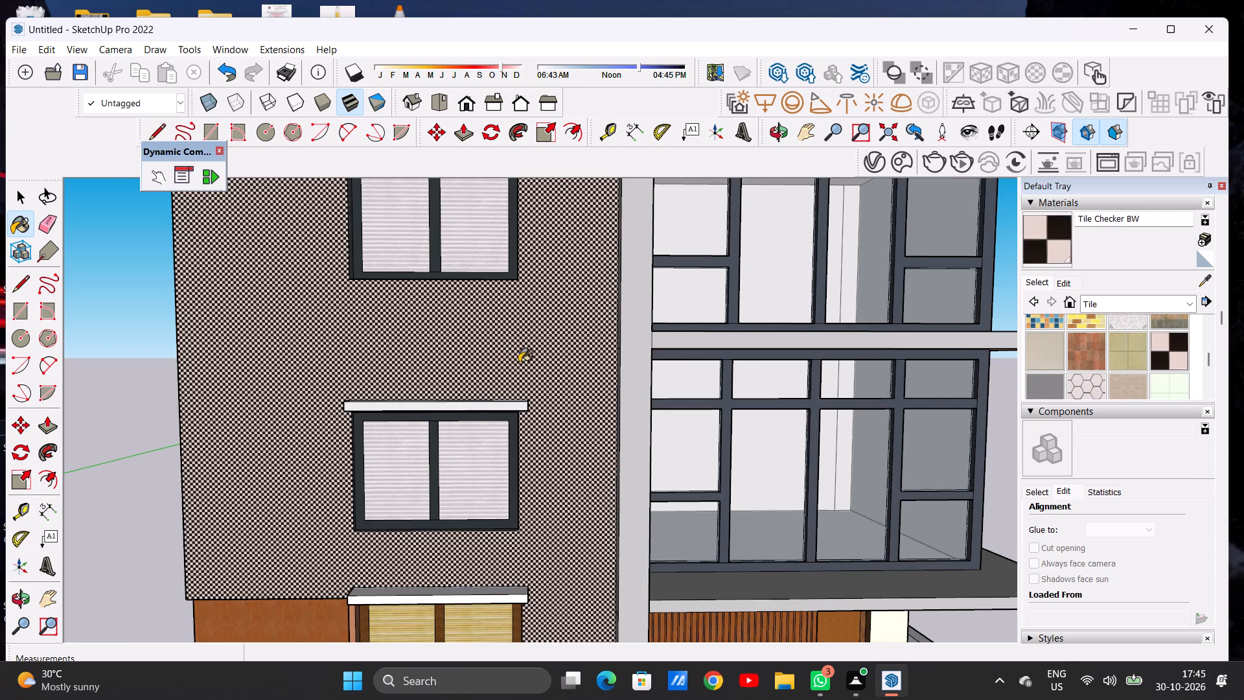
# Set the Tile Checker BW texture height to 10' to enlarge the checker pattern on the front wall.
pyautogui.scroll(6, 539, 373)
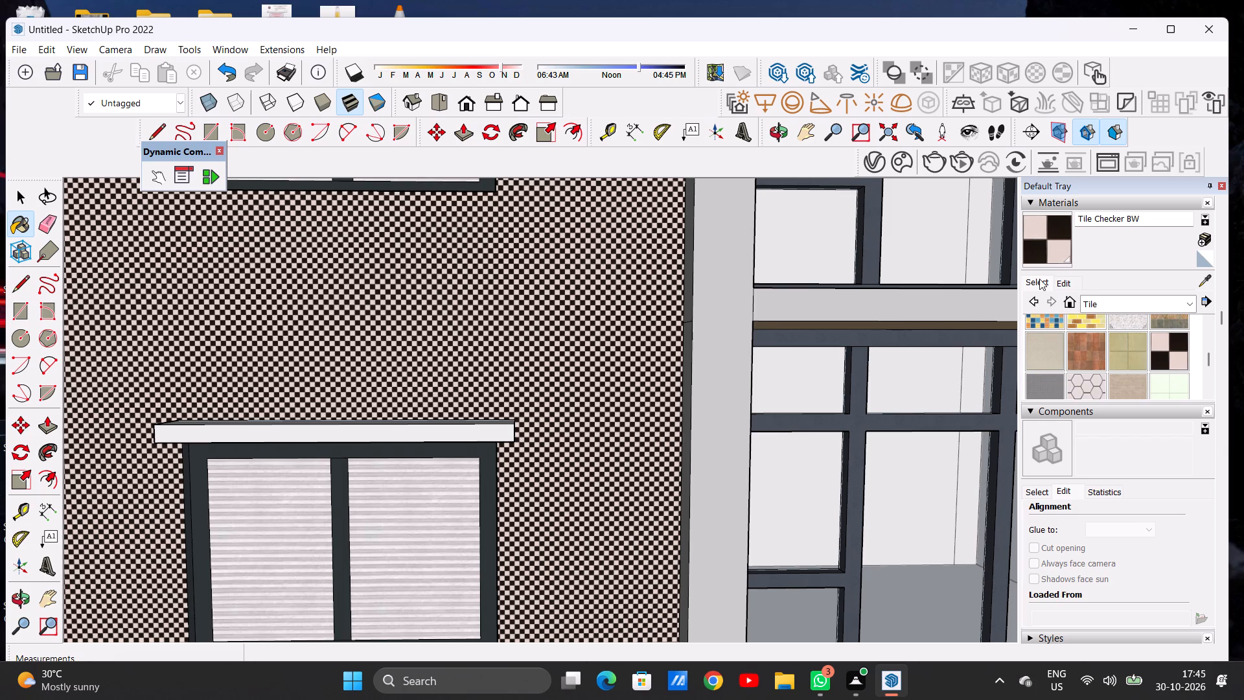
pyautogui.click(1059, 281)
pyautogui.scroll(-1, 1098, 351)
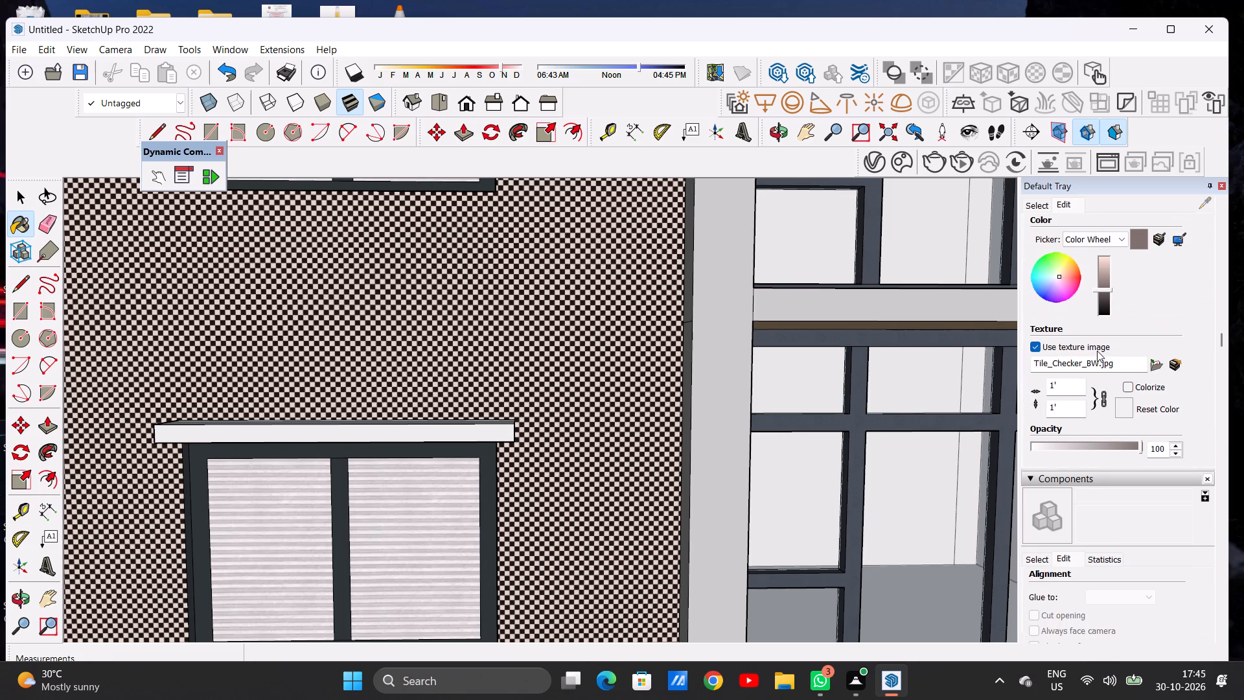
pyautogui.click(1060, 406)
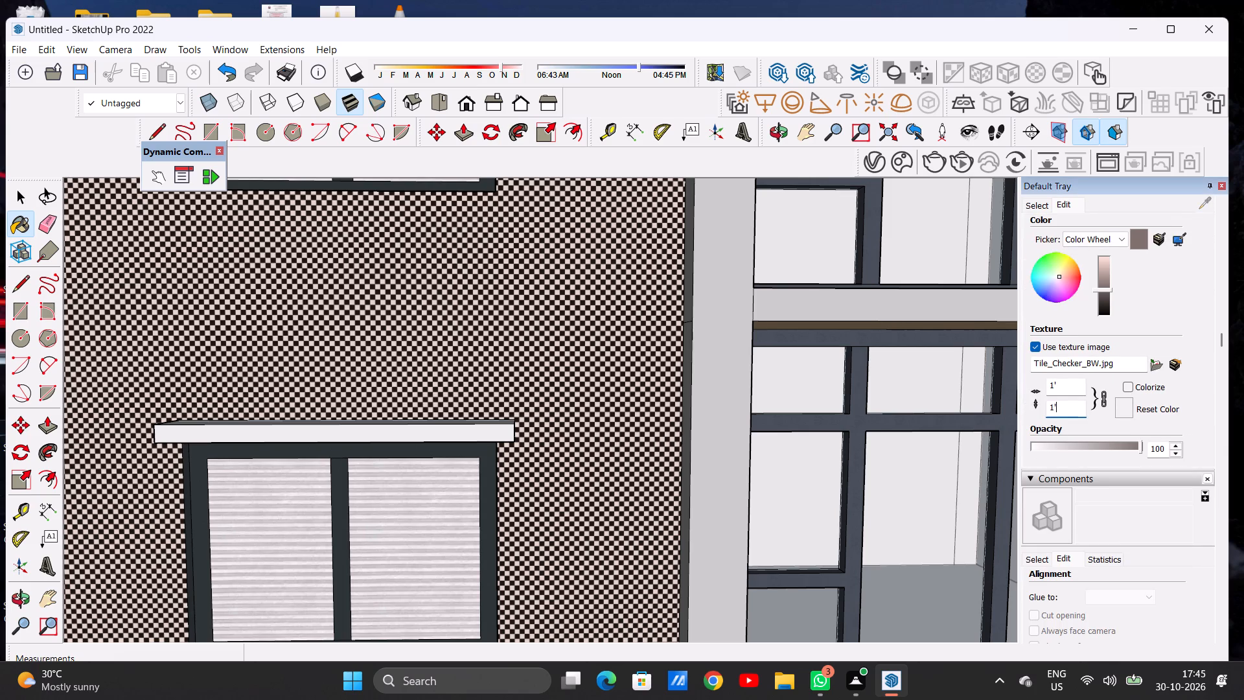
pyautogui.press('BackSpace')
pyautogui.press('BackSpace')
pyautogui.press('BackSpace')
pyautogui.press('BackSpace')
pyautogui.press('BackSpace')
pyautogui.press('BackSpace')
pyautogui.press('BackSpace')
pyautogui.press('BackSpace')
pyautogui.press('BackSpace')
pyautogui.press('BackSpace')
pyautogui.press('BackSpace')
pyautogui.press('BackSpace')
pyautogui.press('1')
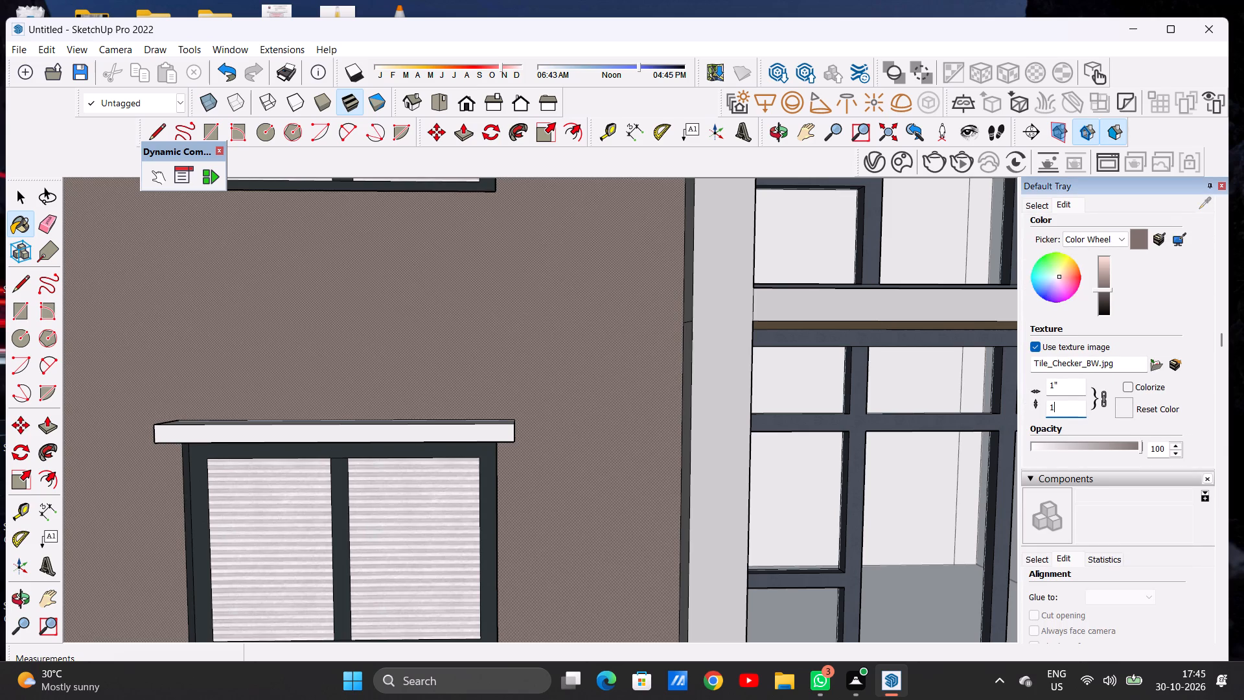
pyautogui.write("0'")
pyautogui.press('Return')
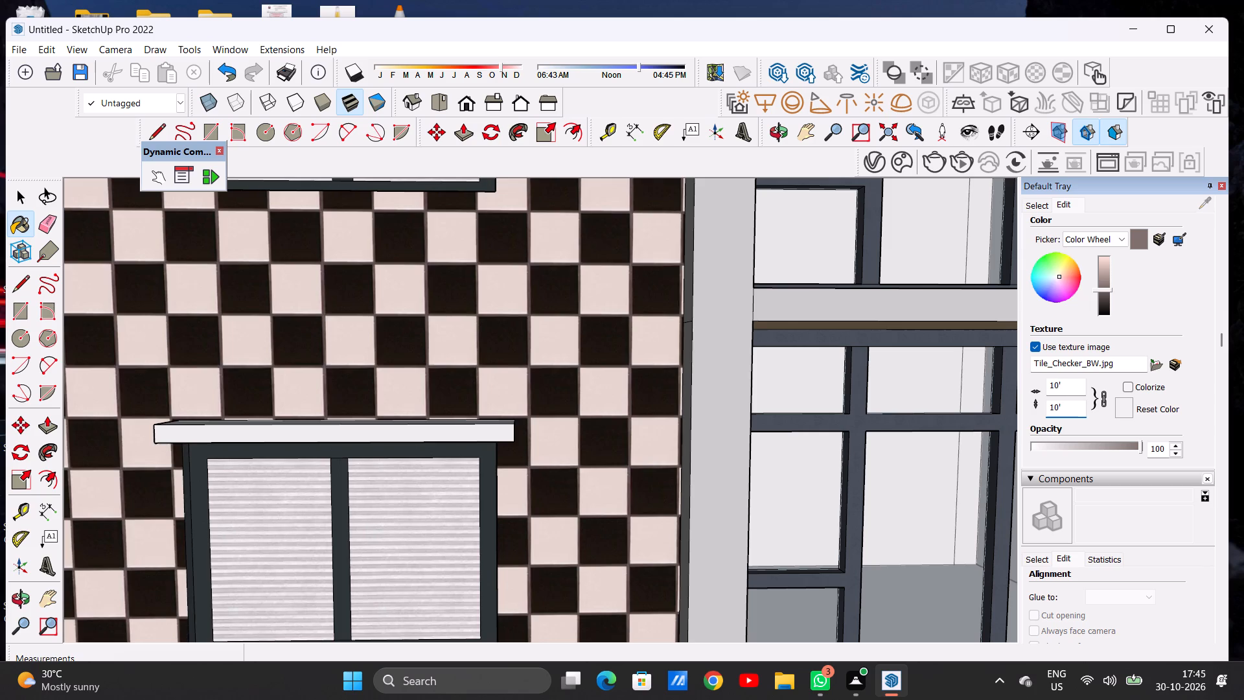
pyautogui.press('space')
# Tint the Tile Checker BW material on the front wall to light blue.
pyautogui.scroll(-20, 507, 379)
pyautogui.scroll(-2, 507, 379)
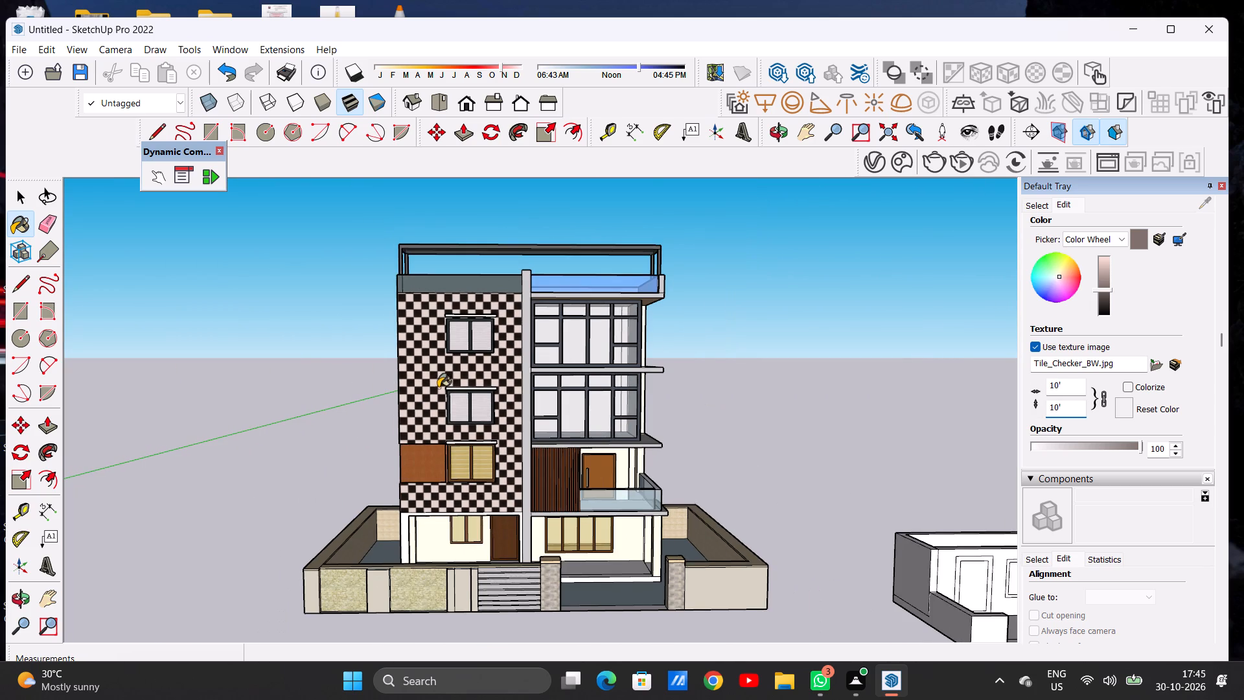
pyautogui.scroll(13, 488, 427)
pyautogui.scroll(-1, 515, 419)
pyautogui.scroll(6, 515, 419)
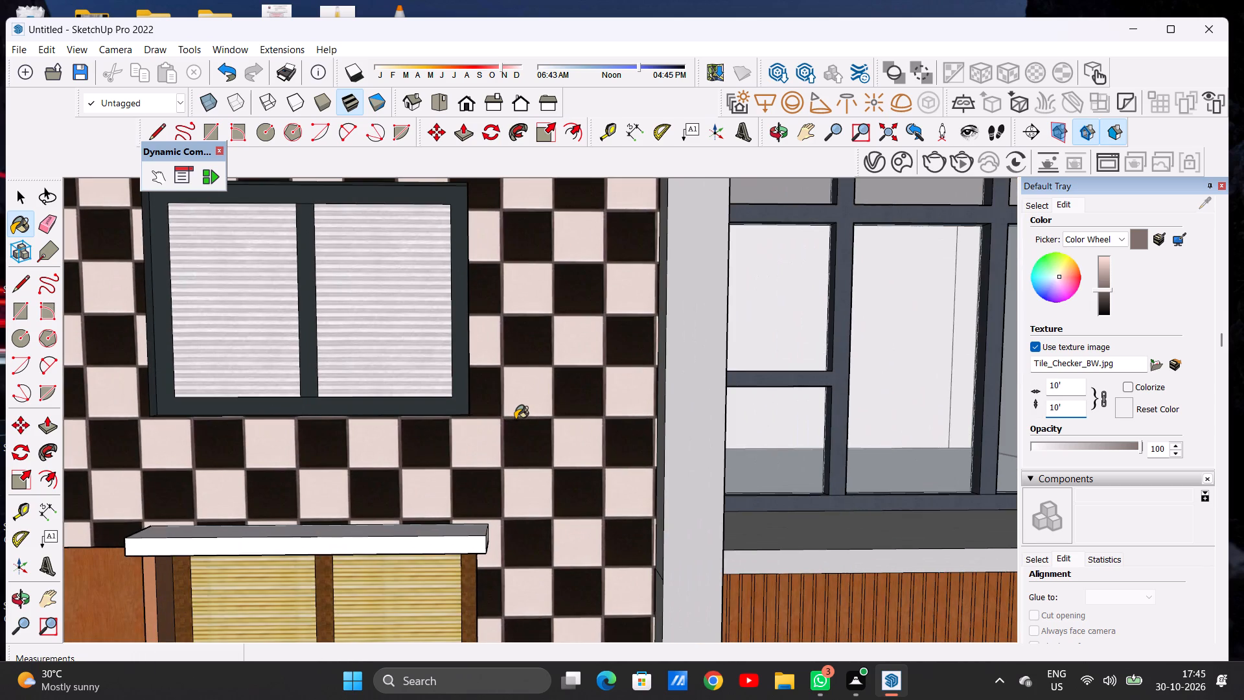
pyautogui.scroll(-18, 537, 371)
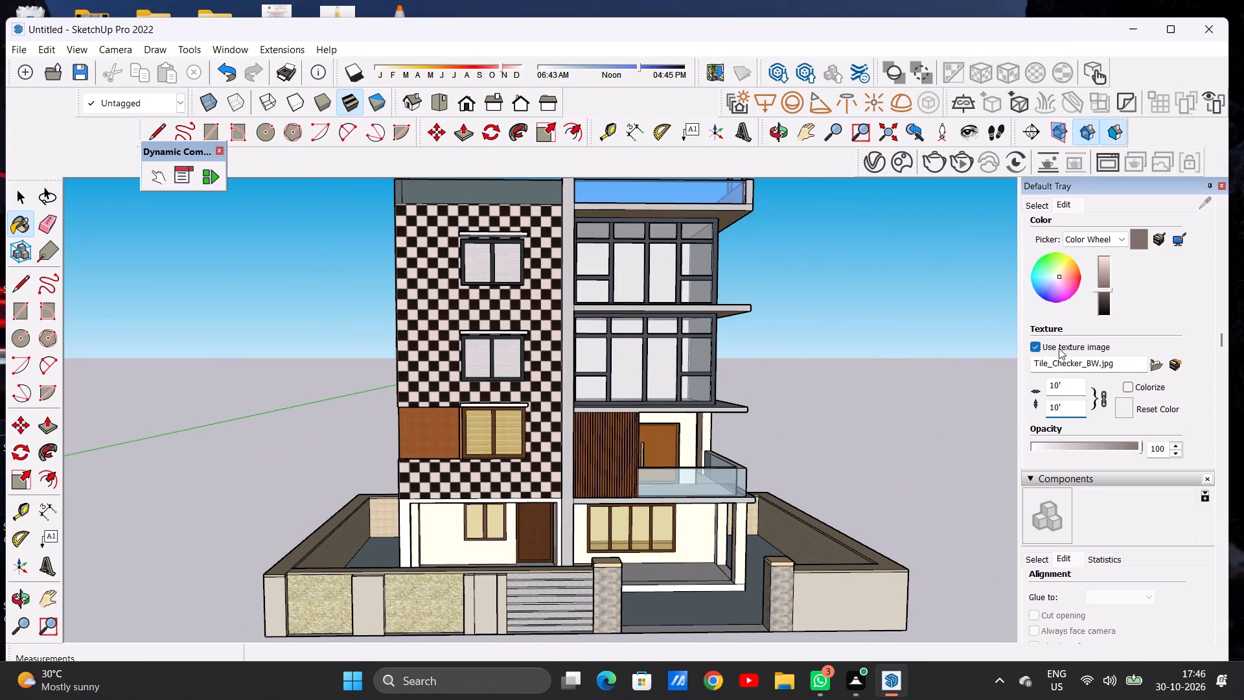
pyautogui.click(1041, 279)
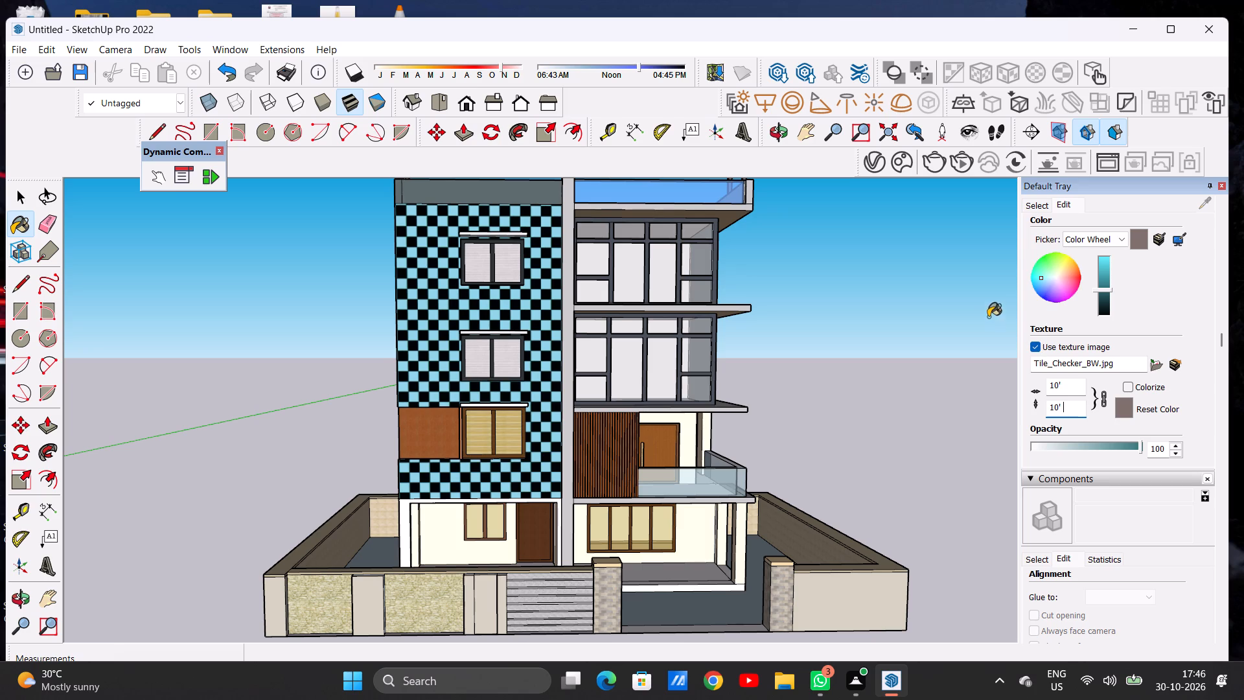
# Repaint the large front wall around the stacked windows with Tile Limestone Large from the Tile materials.
pyautogui.click(1040, 206)
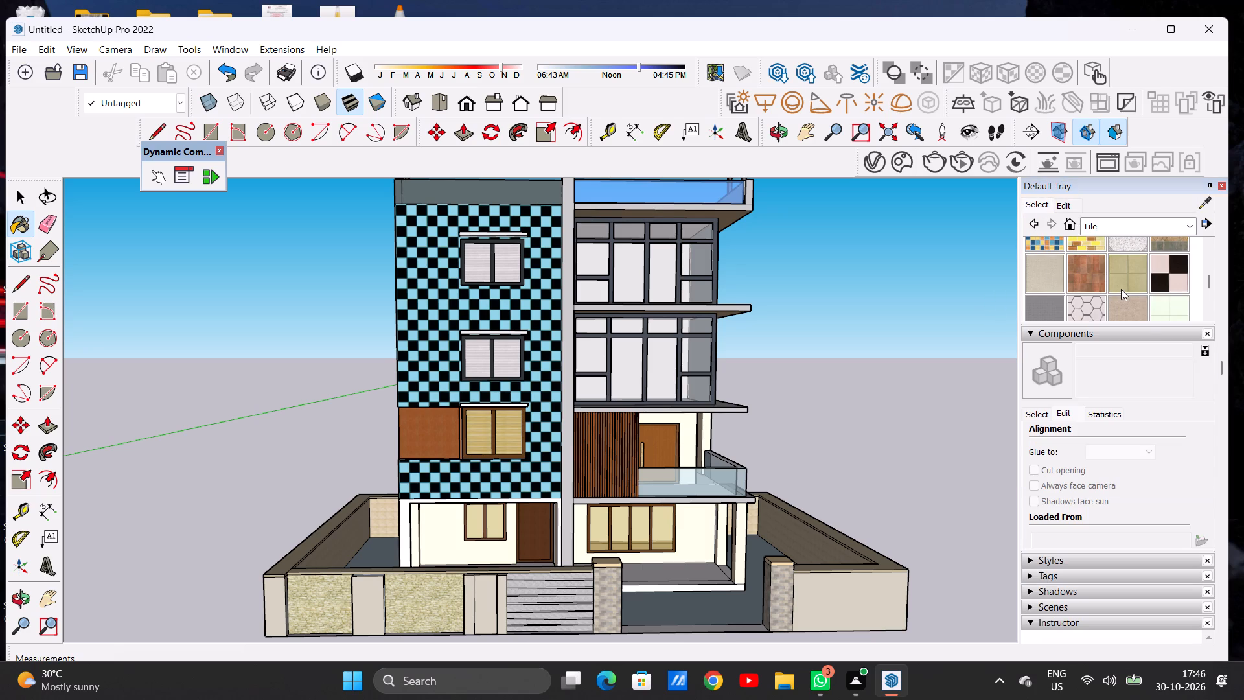
pyautogui.scroll(-2, 1121, 289)
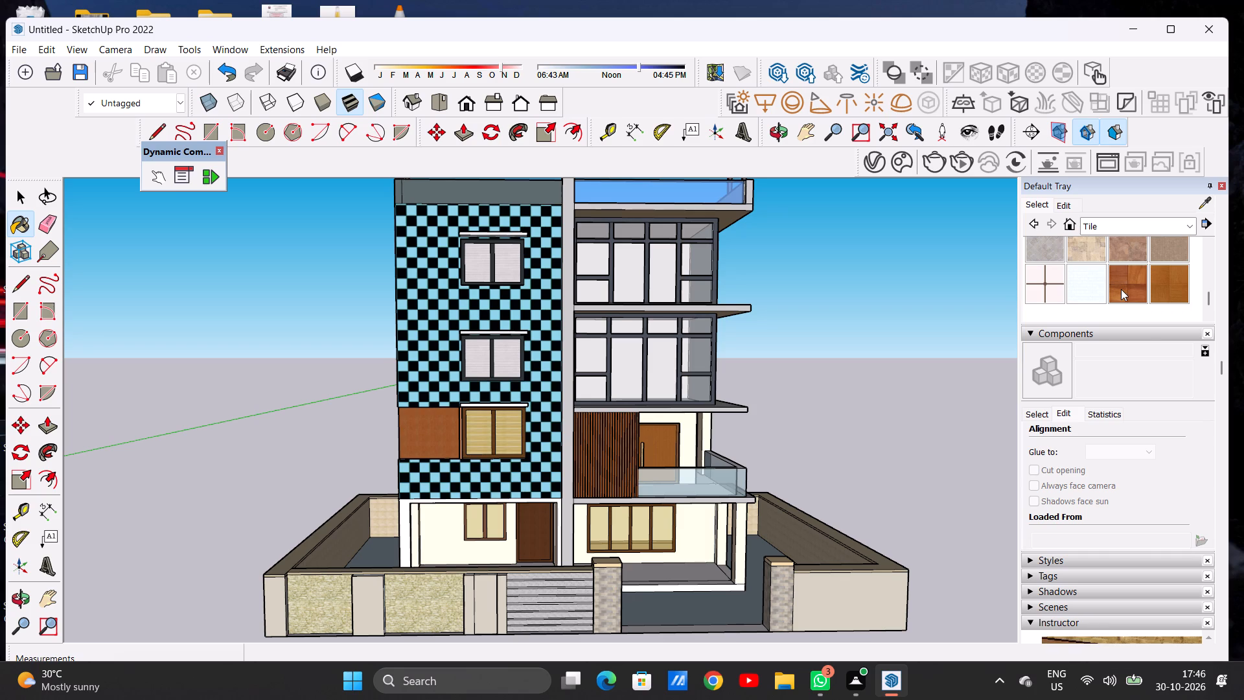
pyautogui.scroll(2, 1121, 289)
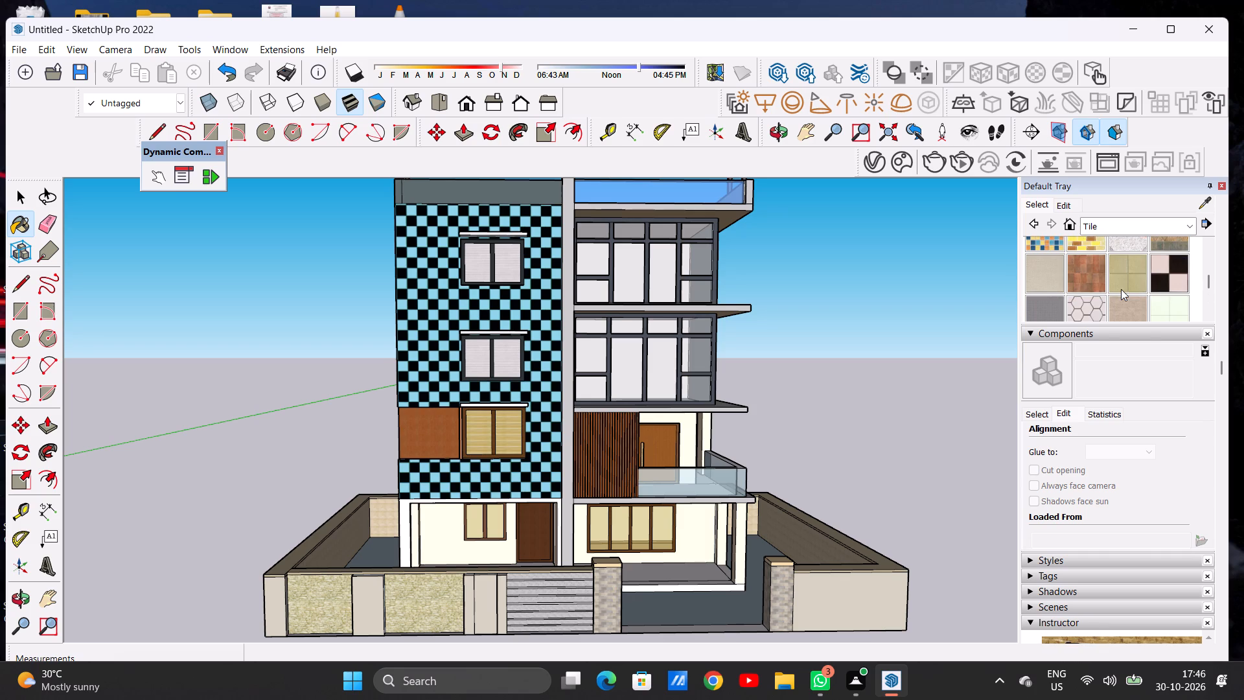
pyautogui.click(1167, 304)
pyautogui.click(540, 328)
# Set the Tile Limestone Large texture height to 10' to enlarge the tile grid on the front wall.
pyautogui.scroll(11, 540, 332)
pyautogui.scroll(-1, 540, 342)
pyautogui.scroll(1, 540, 344)
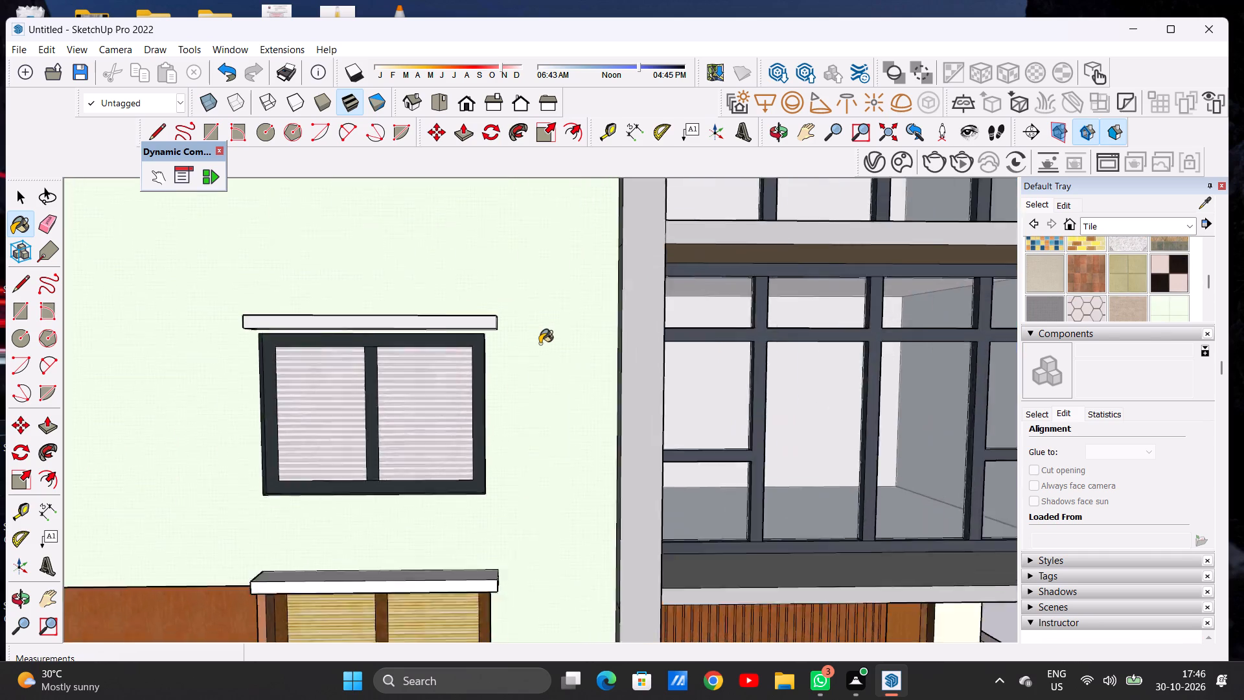
pyautogui.scroll(4, 540, 344)
pyautogui.scroll(-2, 541, 345)
pyautogui.scroll(13, 542, 347)
pyautogui.scroll(-17, 547, 349)
pyautogui.scroll(1, 570, 344)
pyautogui.scroll(-8, 582, 332)
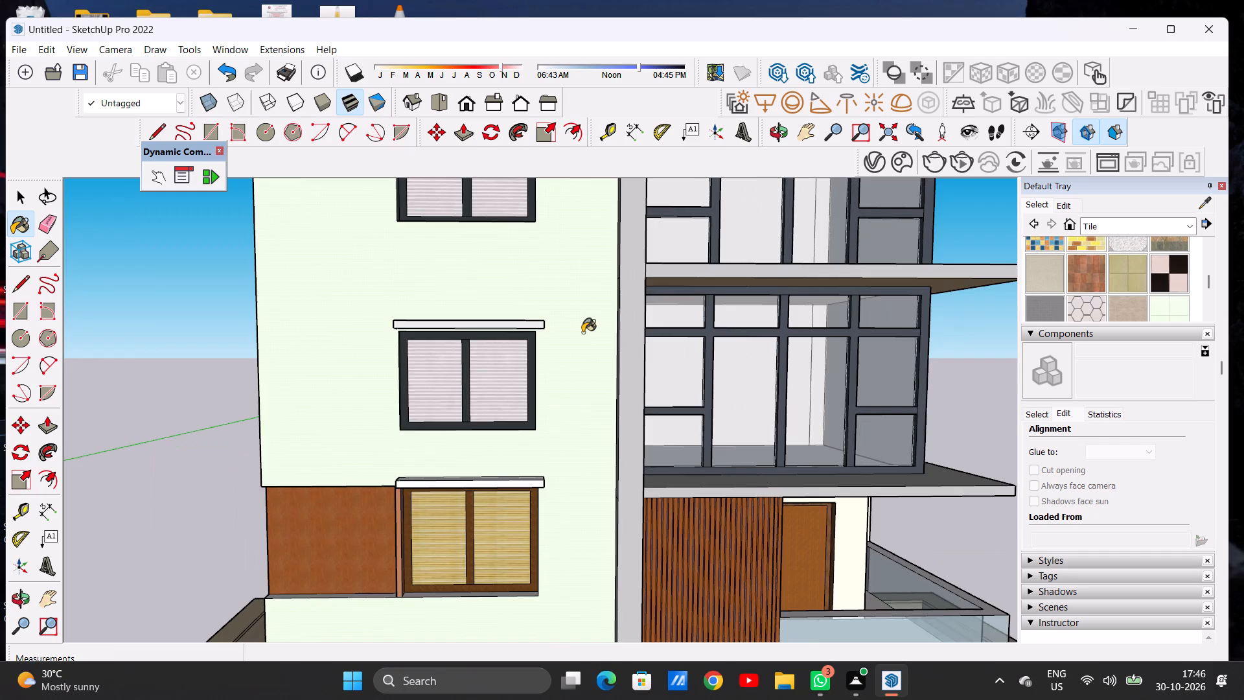
pyautogui.scroll(-5, 582, 332)
pyautogui.click(1057, 210)
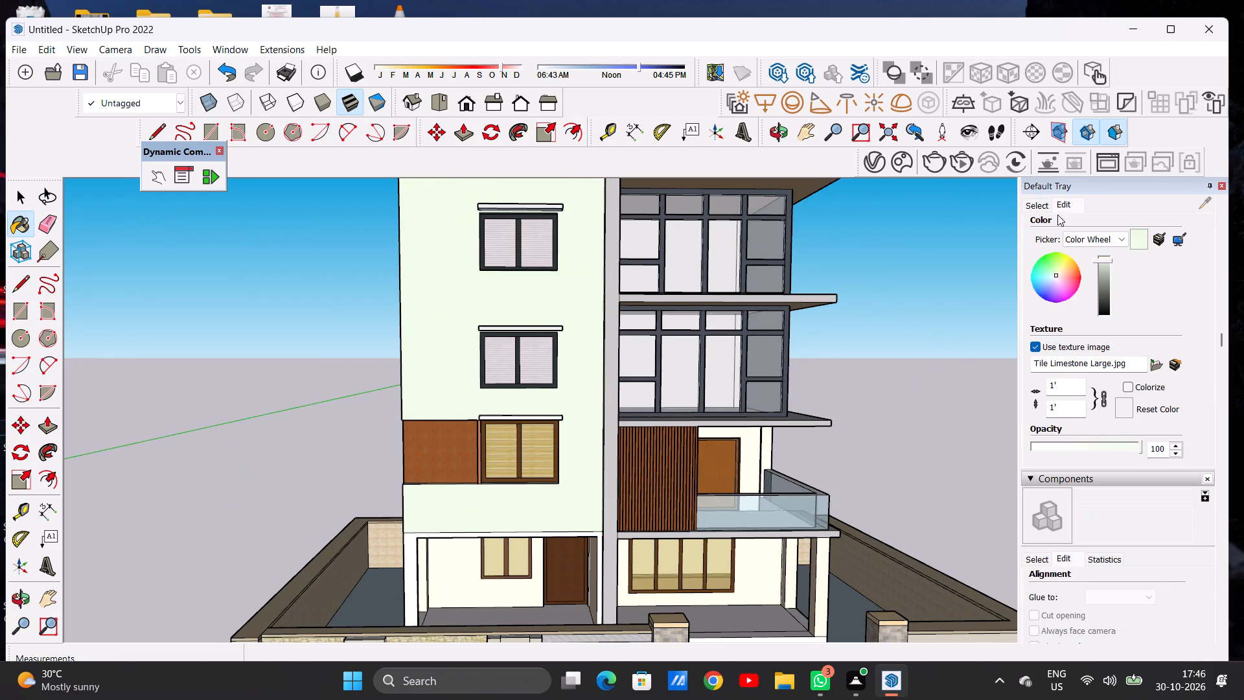
pyautogui.click(1062, 412)
pyautogui.press('BackSpace')
pyautogui.press('BackSpace')
pyautogui.press('BackSpace')
pyautogui.press('BackSpace')
pyautogui.press('BackSpace')
pyautogui.press('BackSpace')
pyautogui.press('BackSpace')
pyautogui.press('BackSpace')
pyautogui.press('BackSpace')
pyautogui.press('BackSpace')
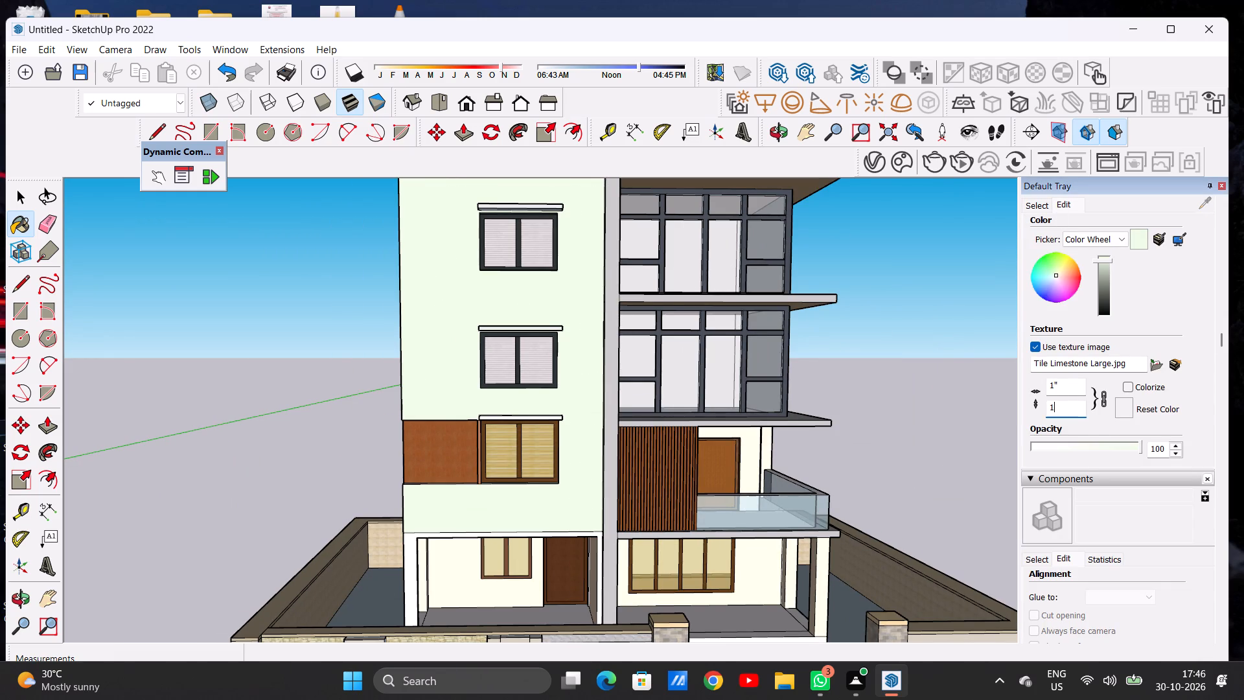
pyautogui.write("10'")
pyautogui.press('Return')
# Examine the enlarged limestone tile grid on the front wall from several angles, at a distance and up close.
pyautogui.scroll(-4, 621, 329)
pyautogui.moveTo(546, 361); pyautogui.dragTo(338, 361, button='middle')
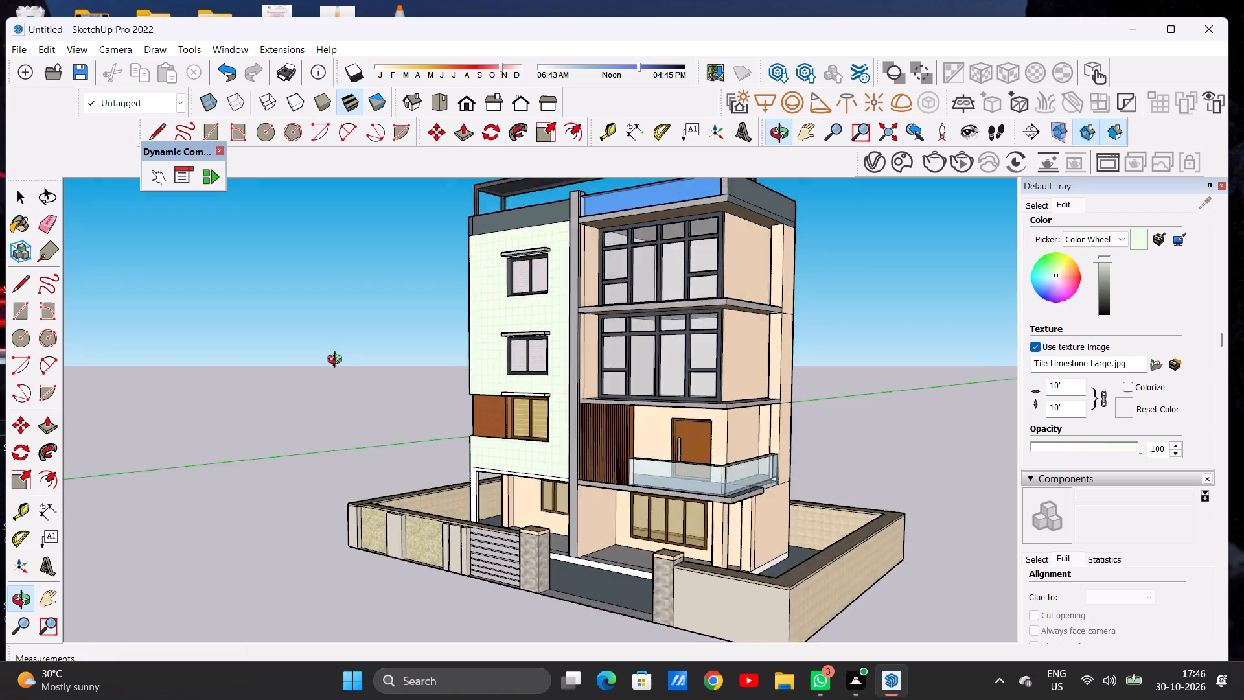
pyautogui.moveTo(338, 361); pyautogui.dragTo(667, 353, button='middle')
pyautogui.scroll(20, 514, 345)
pyautogui.scroll(1, 514, 345)
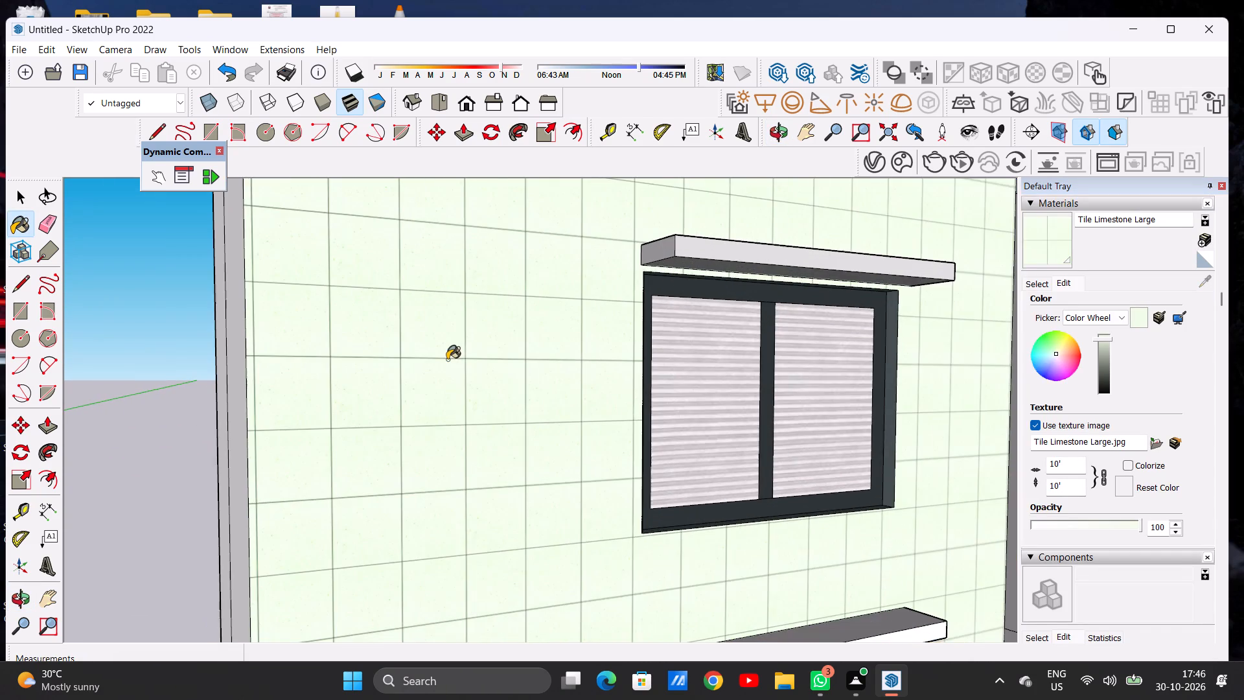
pyautogui.scroll(-16, 480, 337)
pyautogui.moveTo(524, 331); pyautogui.dragTo(394, 347, button='middle')
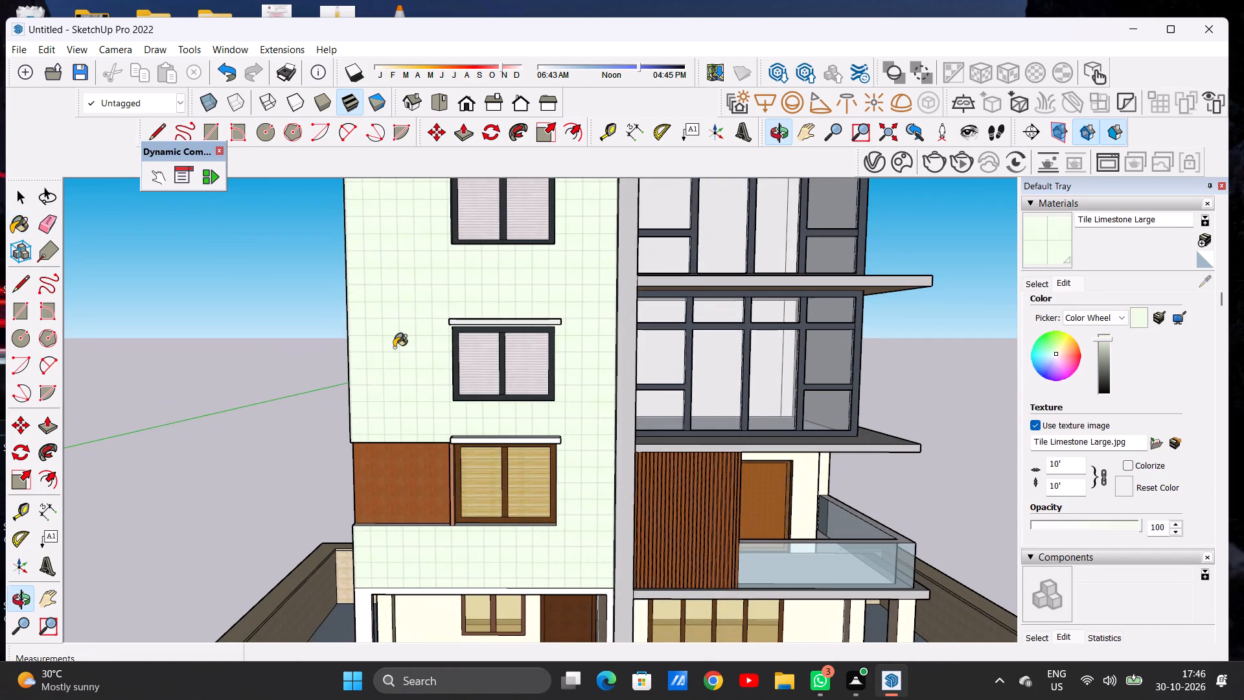
pyautogui.scroll(-5, 479, 353)
pyautogui.scroll(-6, 531, 335)
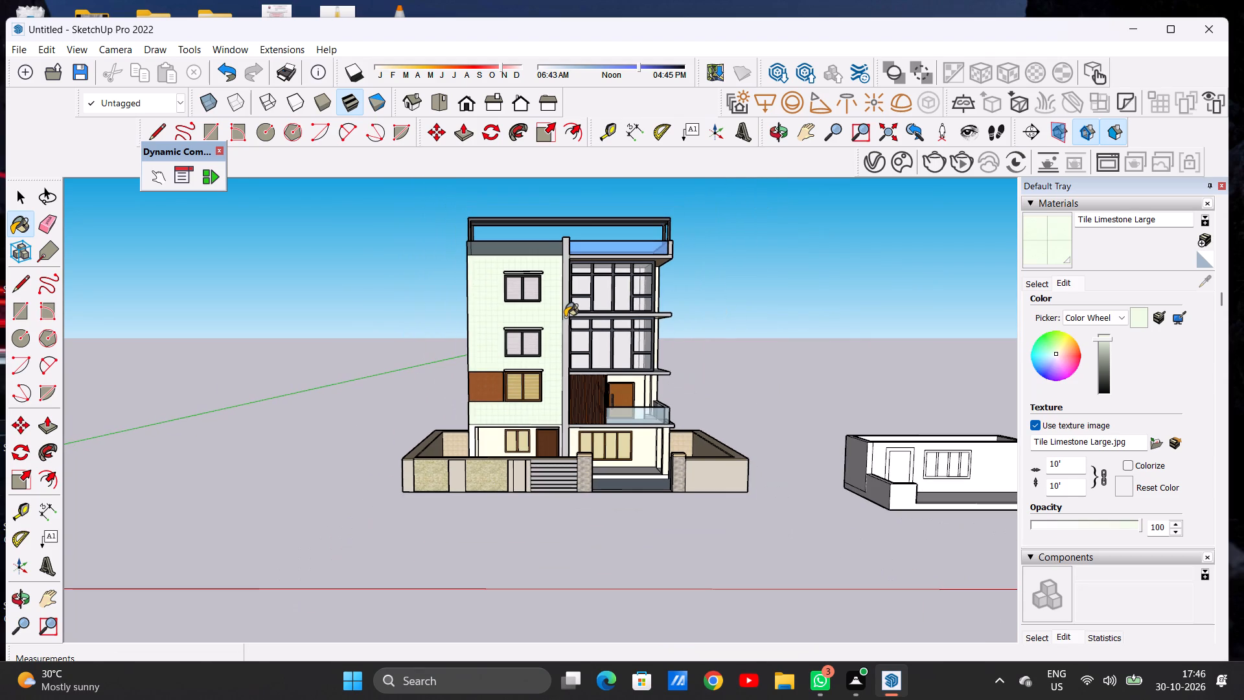
pyautogui.scroll(18, 533, 395)
pyautogui.scroll(-1, 501, 430)
pyautogui.scroll(1, 501, 430)
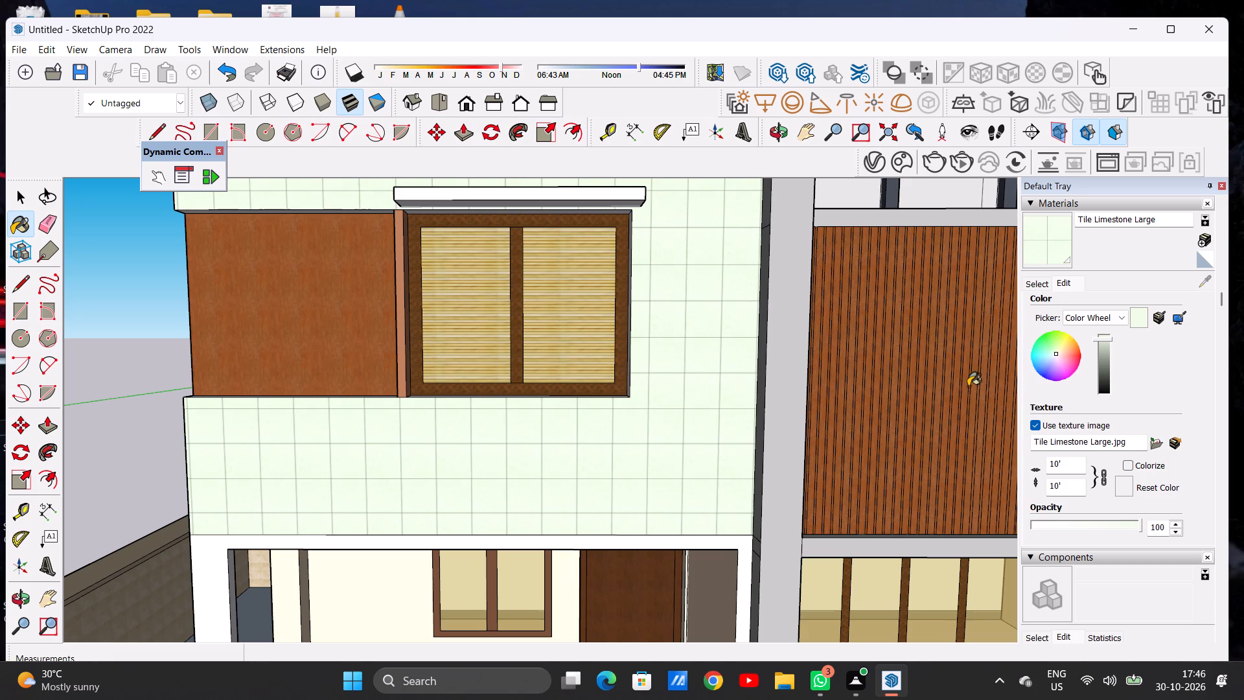
# Browse the Tile, Landscaping, Asphalt and Concrete, Patterns and Stone material libraries for another finish for the front wall.
pyautogui.click(1039, 285)
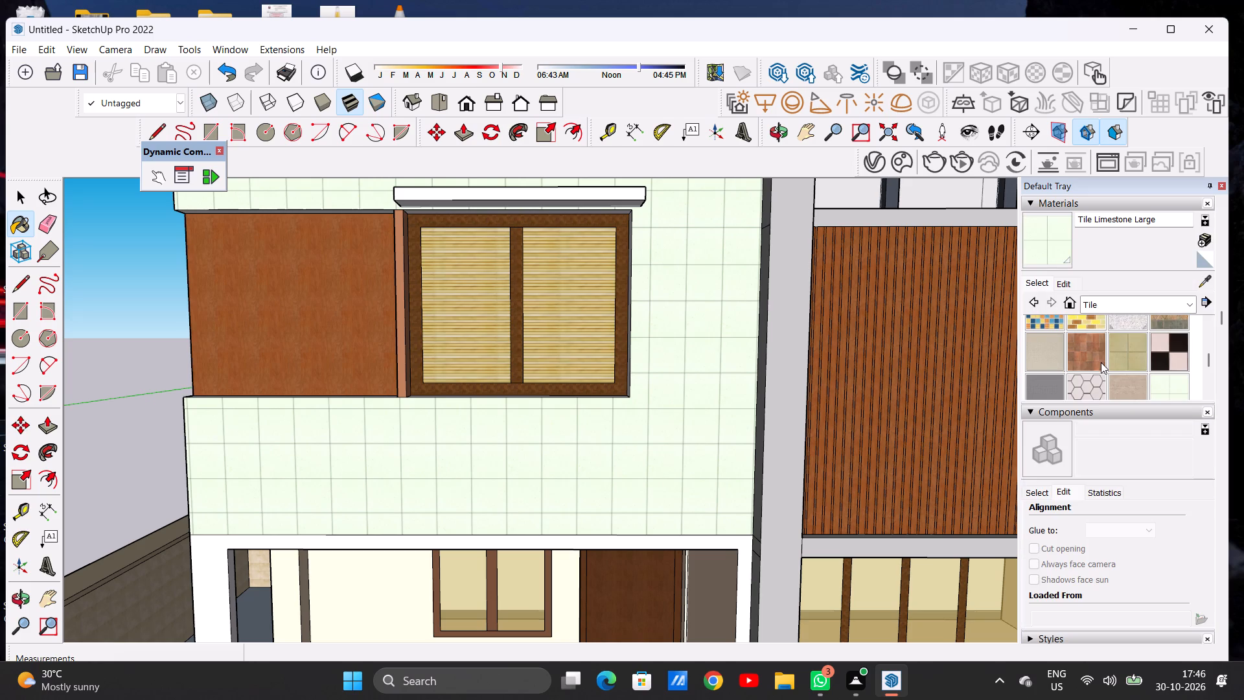
pyautogui.scroll(-3, 1101, 362)
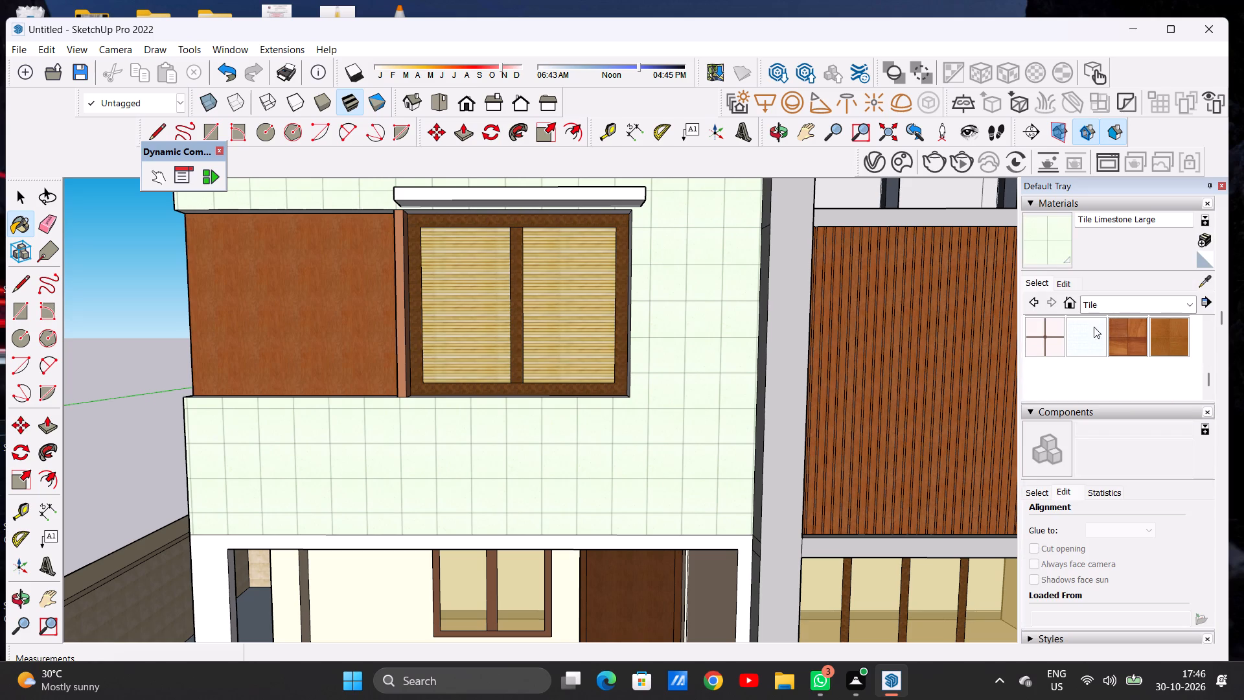
pyautogui.click(1094, 308)
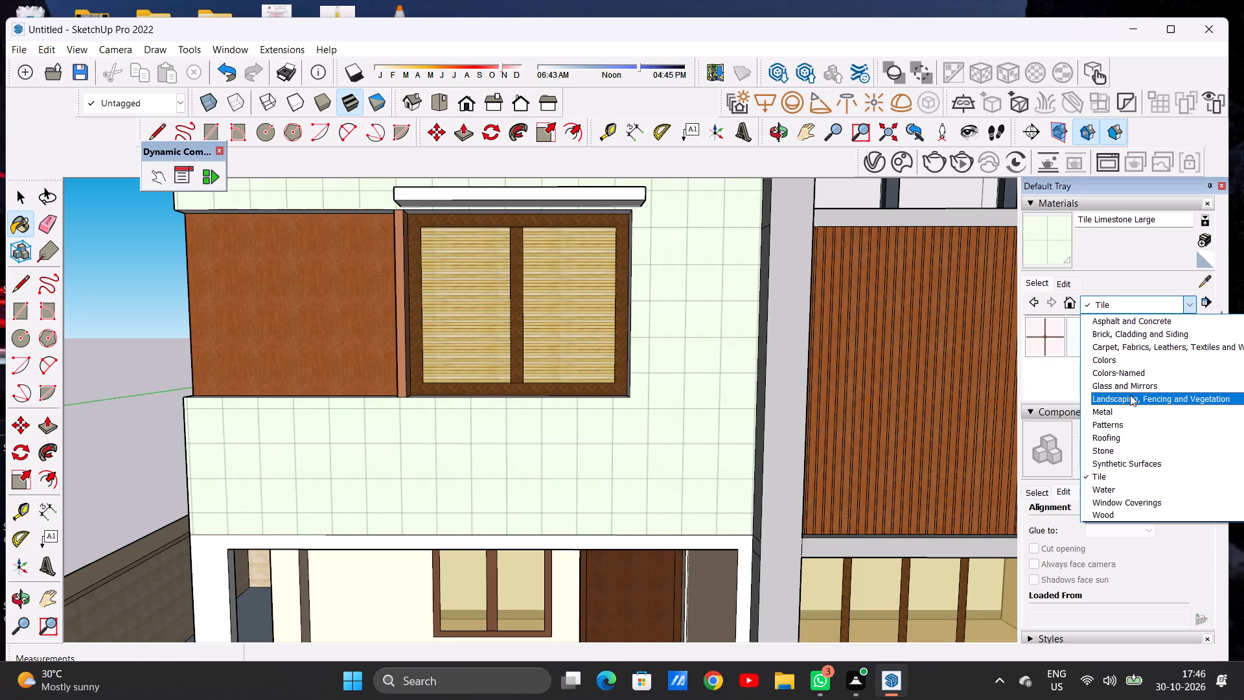
pyautogui.click(1130, 395)
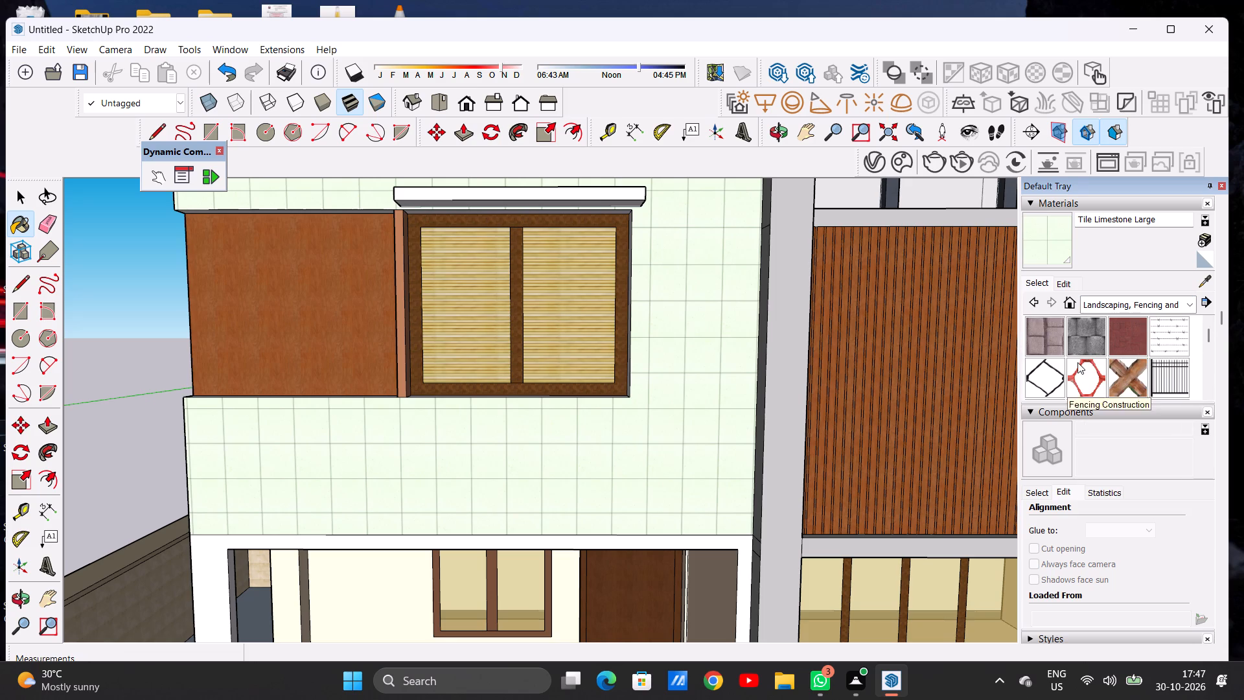
pyautogui.scroll(-4, 1081, 372)
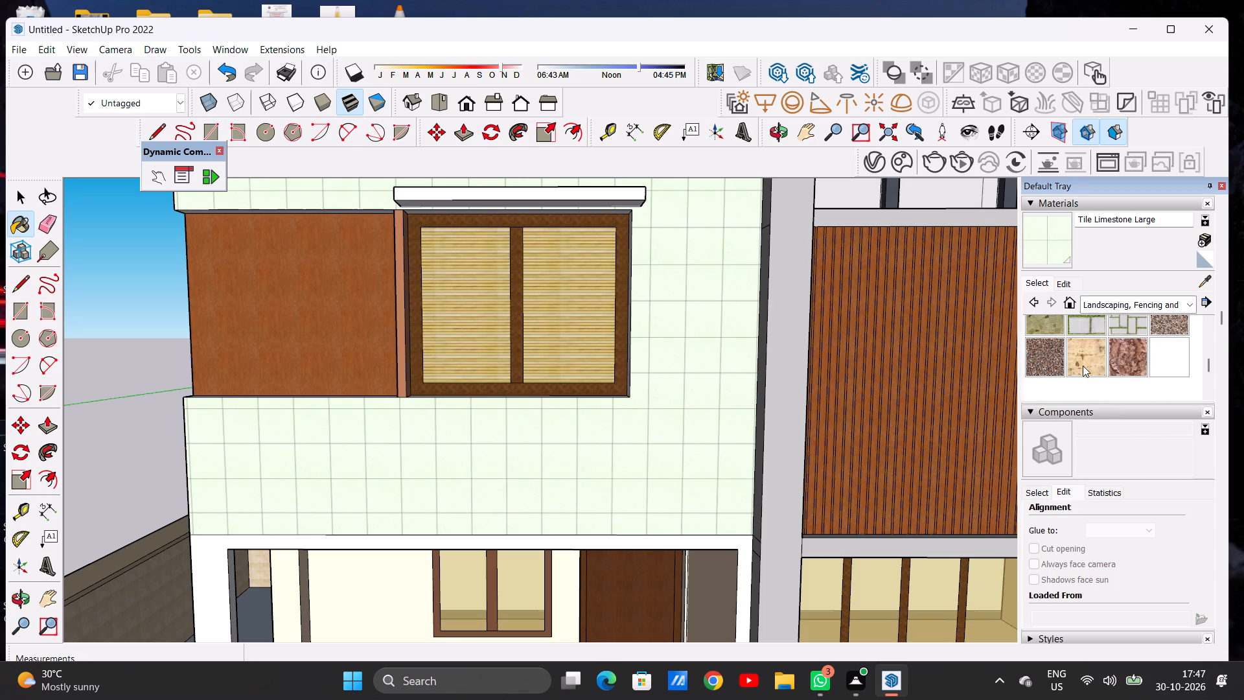
pyautogui.click(1106, 304)
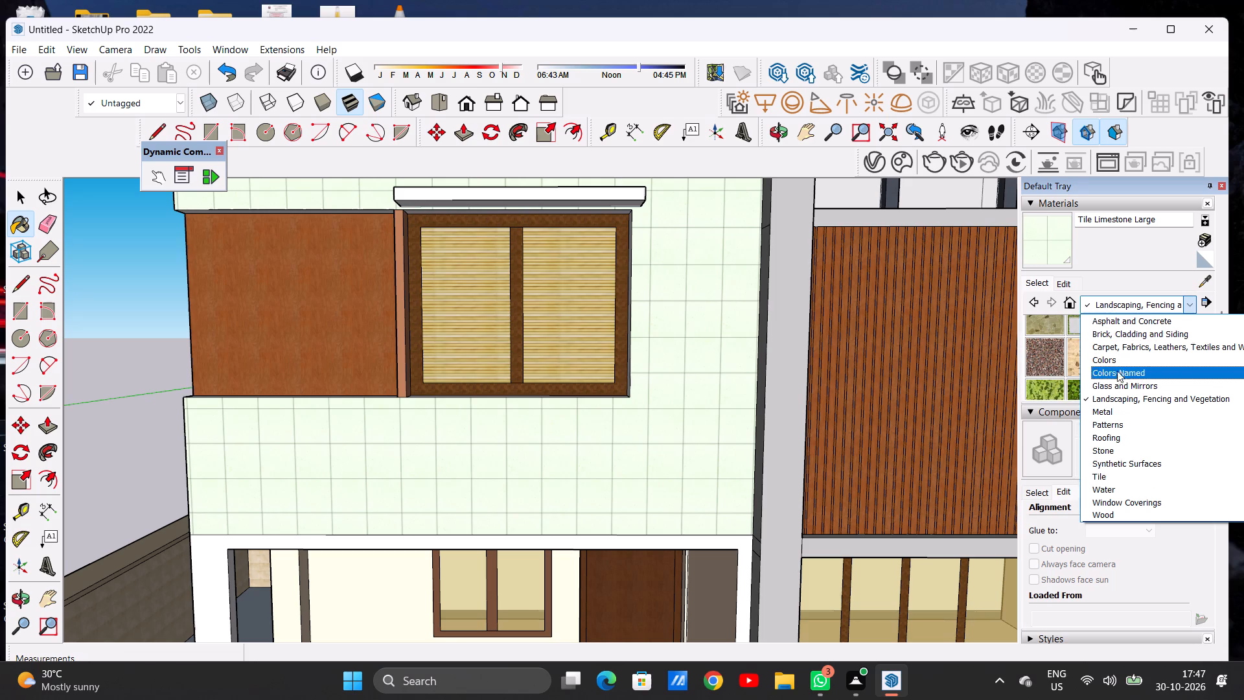
pyautogui.click(1124, 326)
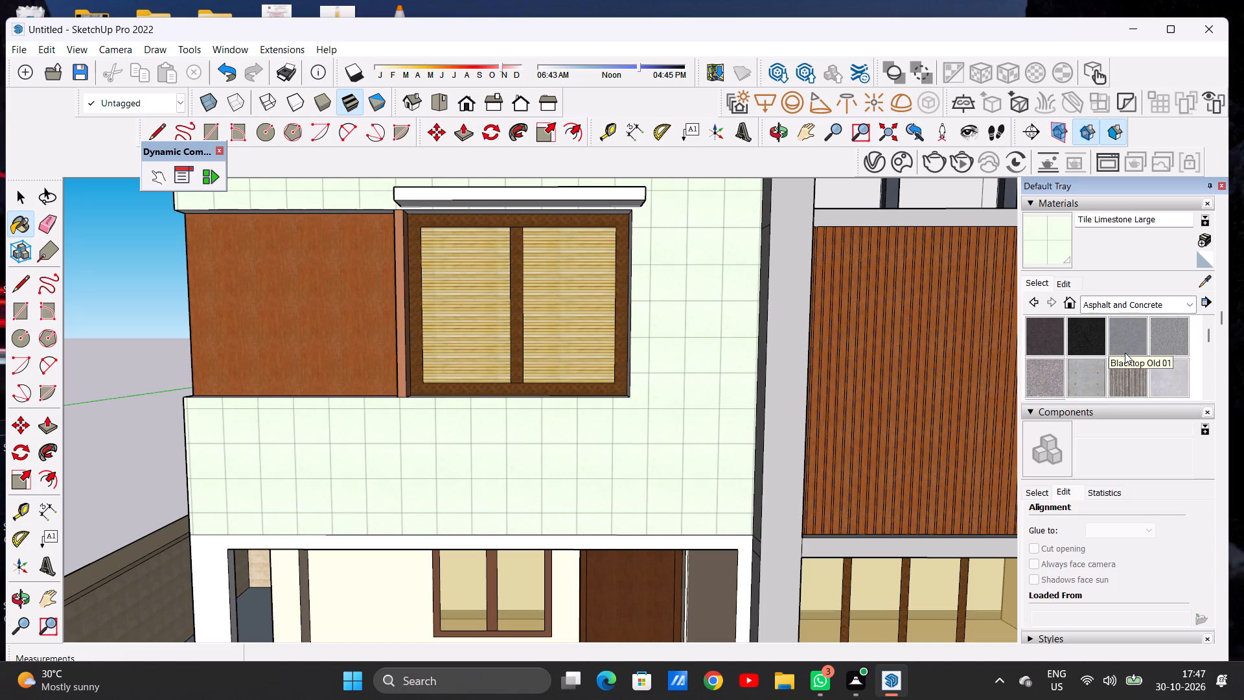
pyautogui.click(1108, 309)
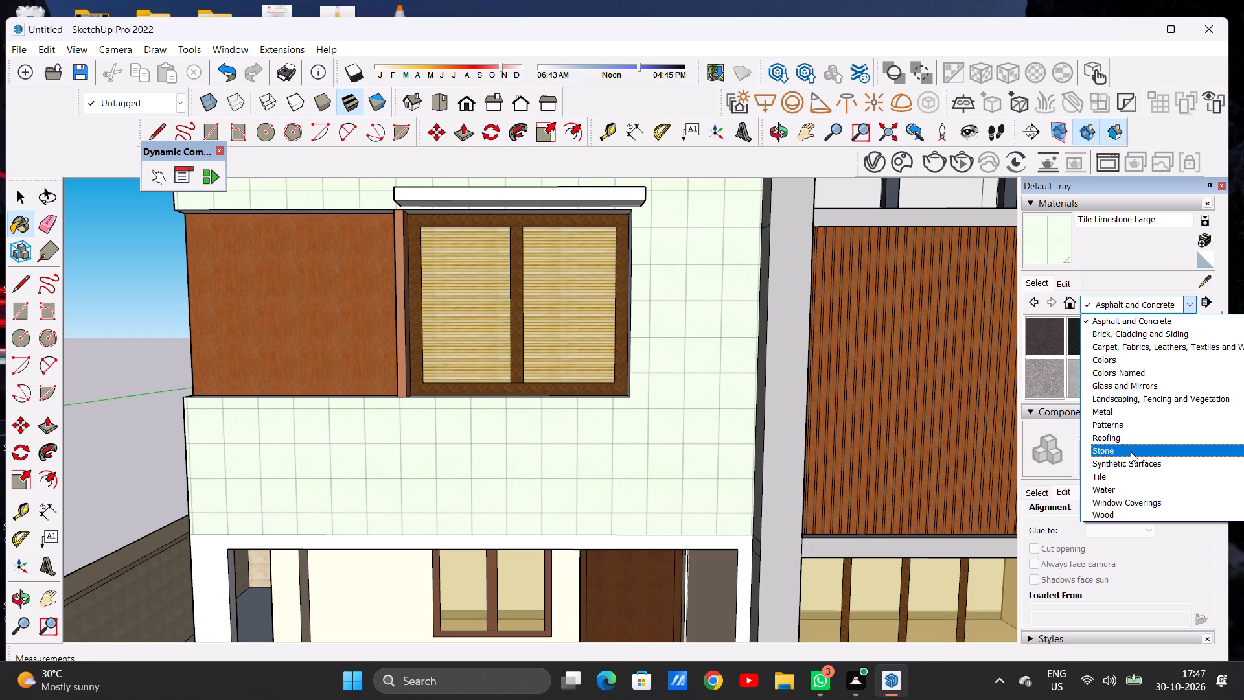
pyautogui.click(1130, 426)
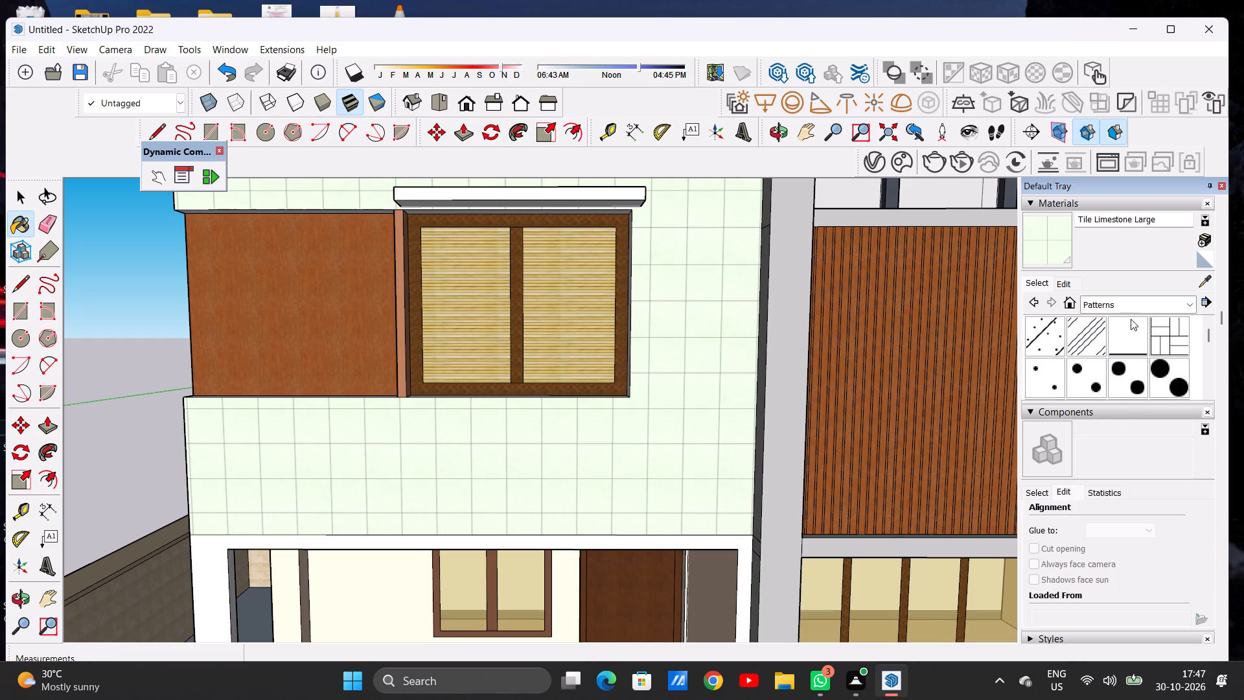
pyautogui.scroll(-9, 1131, 347)
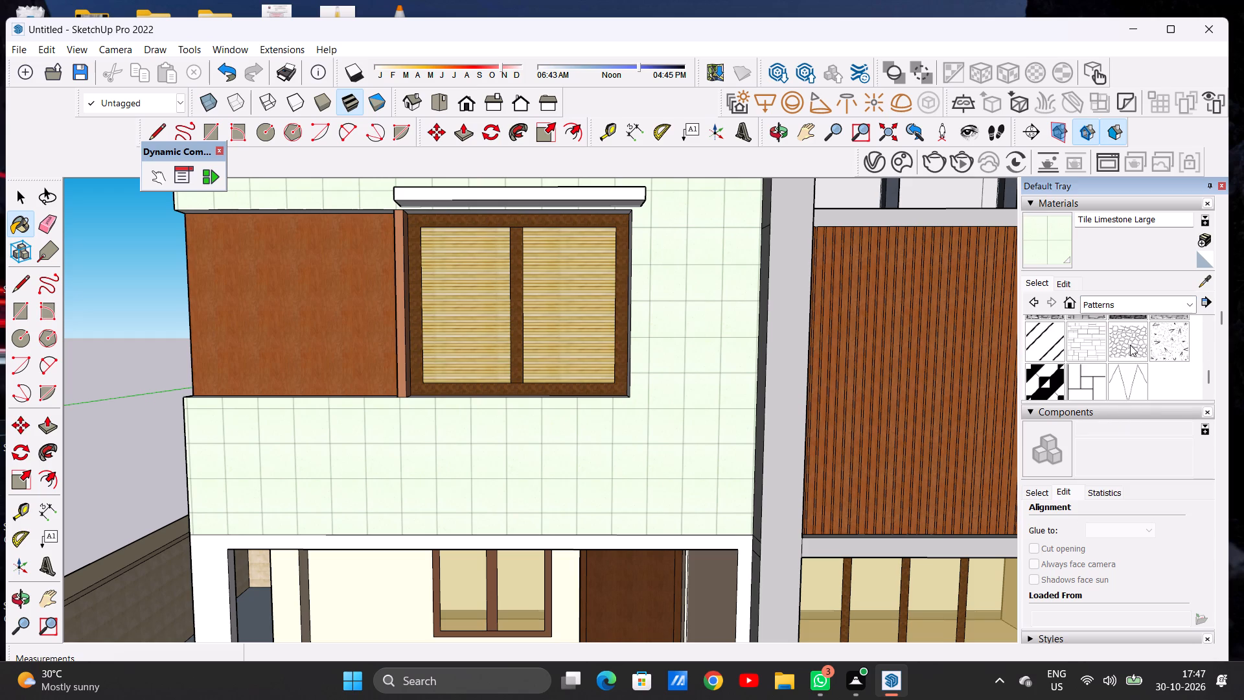
pyautogui.scroll(-1, 1130, 345)
pyautogui.scroll(1, 1130, 345)
pyautogui.click(1125, 303)
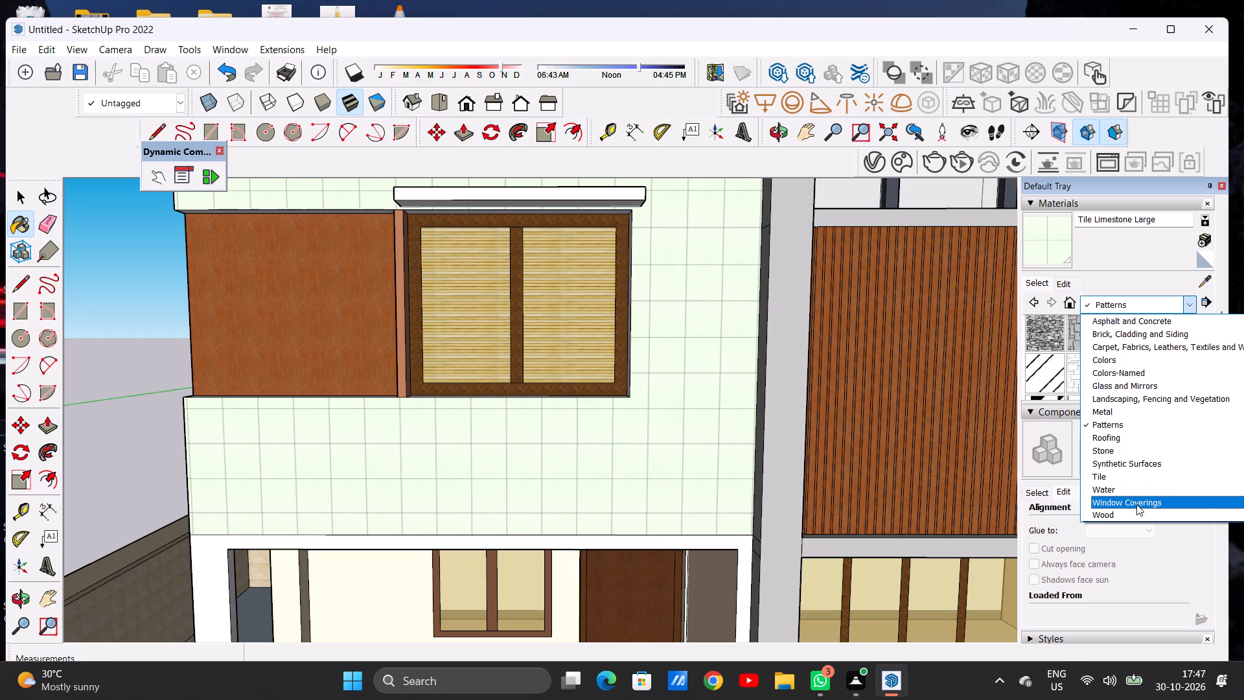
pyautogui.click(1122, 447)
pyautogui.scroll(-1, 1105, 369)
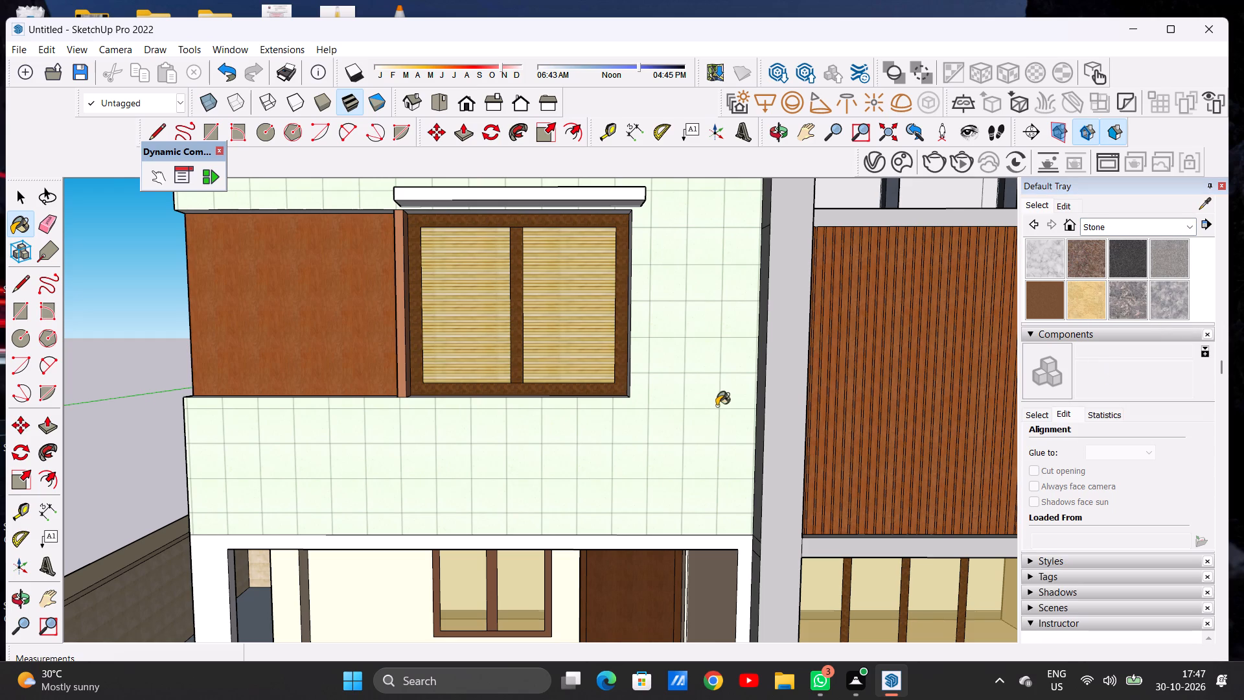
# Examine the limestone-tiled front wall and its lower storeys from several angles and distances.
pyautogui.scroll(-6, 690, 415)
pyautogui.scroll(-9, 623, 423)
pyautogui.scroll(5, 627, 283)
pyautogui.moveTo(533, 383); pyautogui.dragTo(547, 387, button='middle')
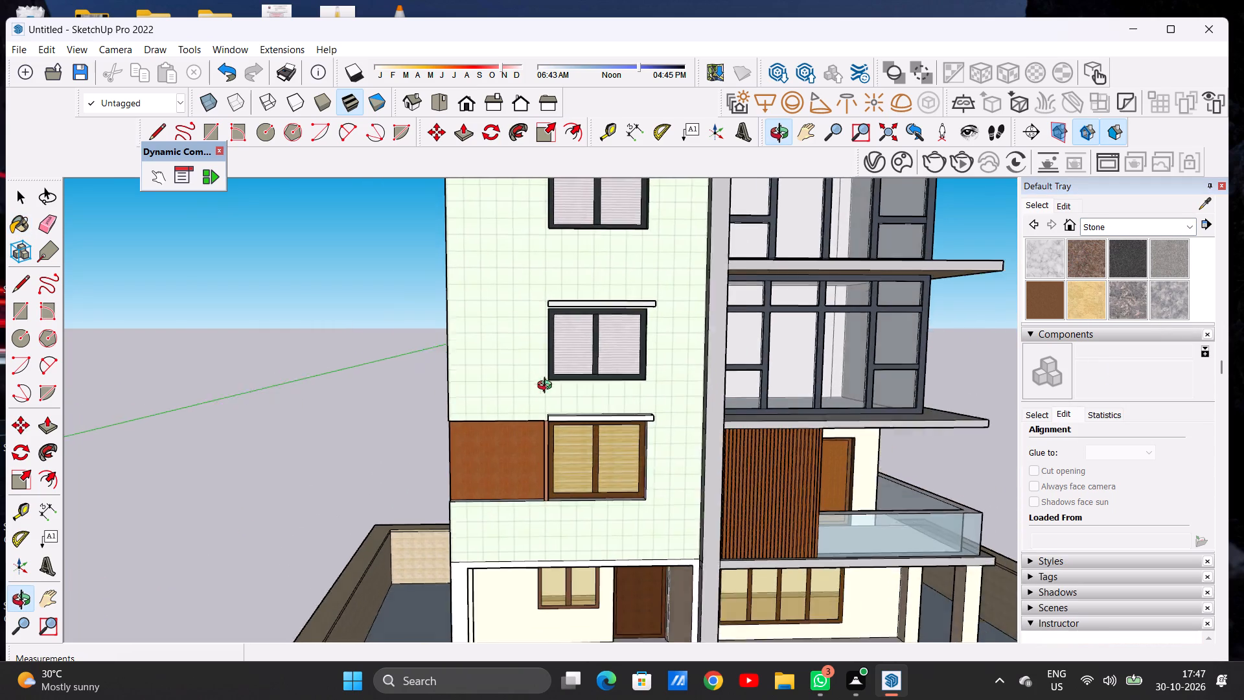
pyautogui.moveTo(547, 387); pyautogui.dragTo(465, 395, button='middle')
pyautogui.scroll(-3, 603, 370)
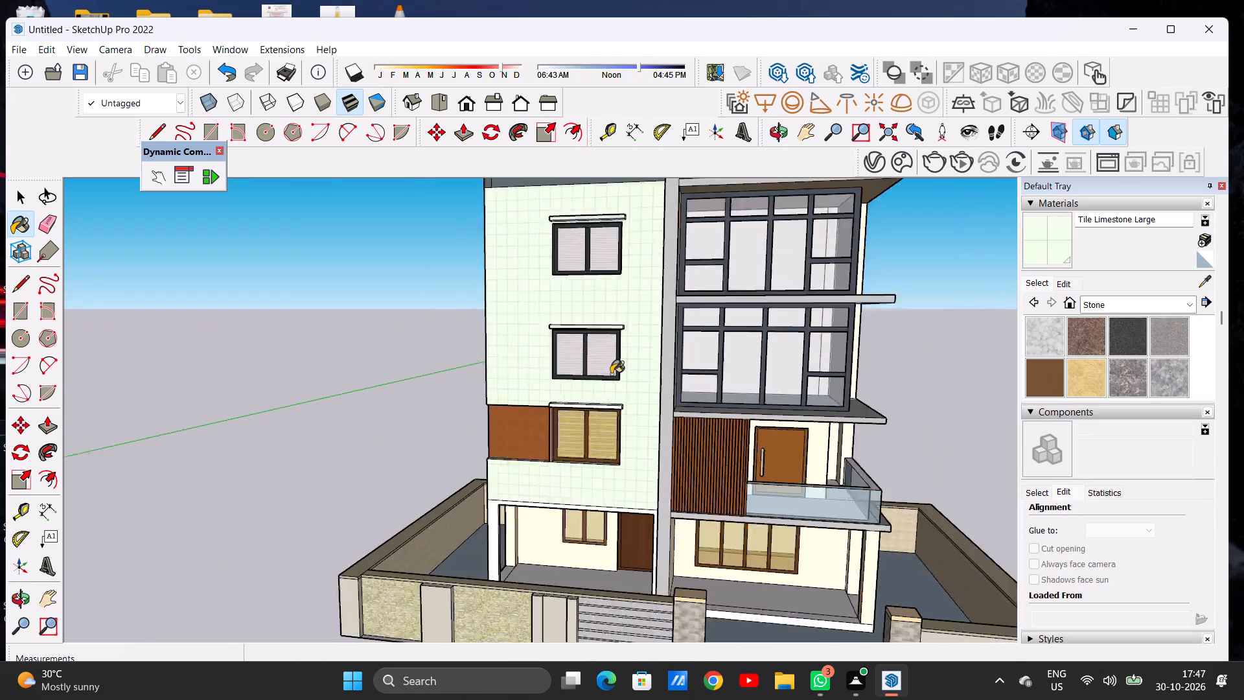
pyautogui.scroll(-10, 611, 374)
pyautogui.moveTo(606, 408); pyautogui.dragTo(635, 391, button='middle')
pyautogui.scroll(14, 625, 426)
pyautogui.moveTo(656, 423); pyautogui.dragTo(593, 400, button='middle')
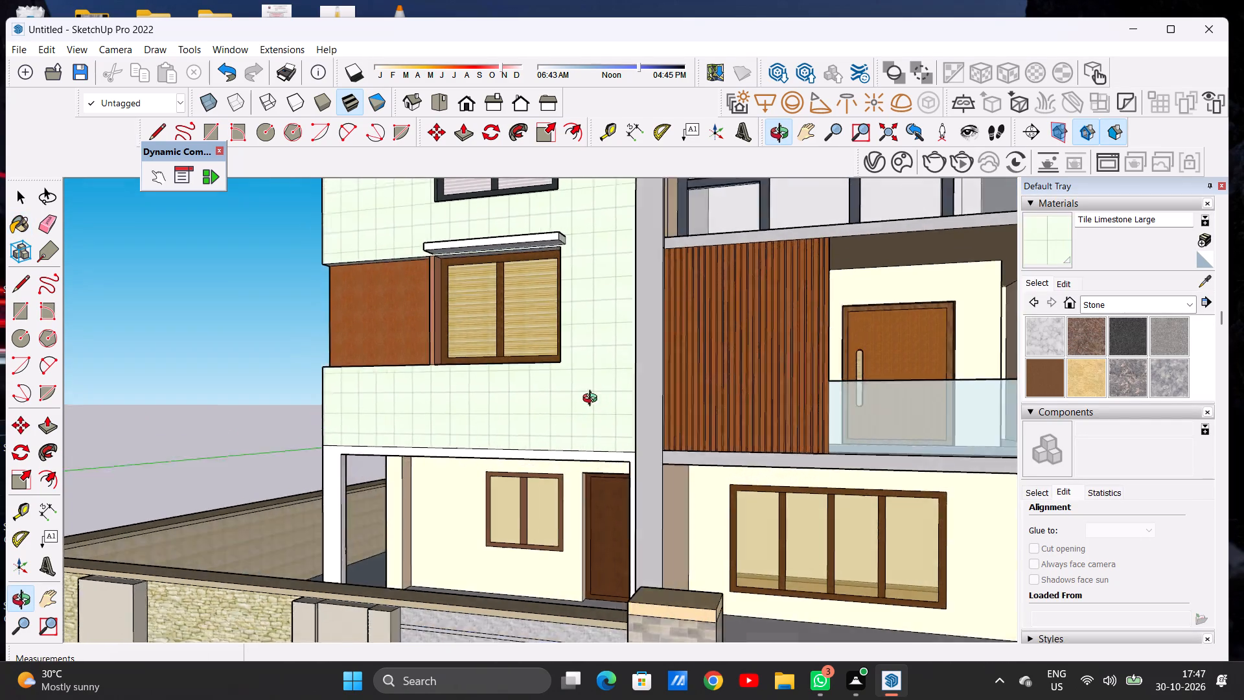
pyautogui.moveTo(593, 400); pyautogui.dragTo(701, 434, button='middle')
pyautogui.scroll(-3, 656, 399)
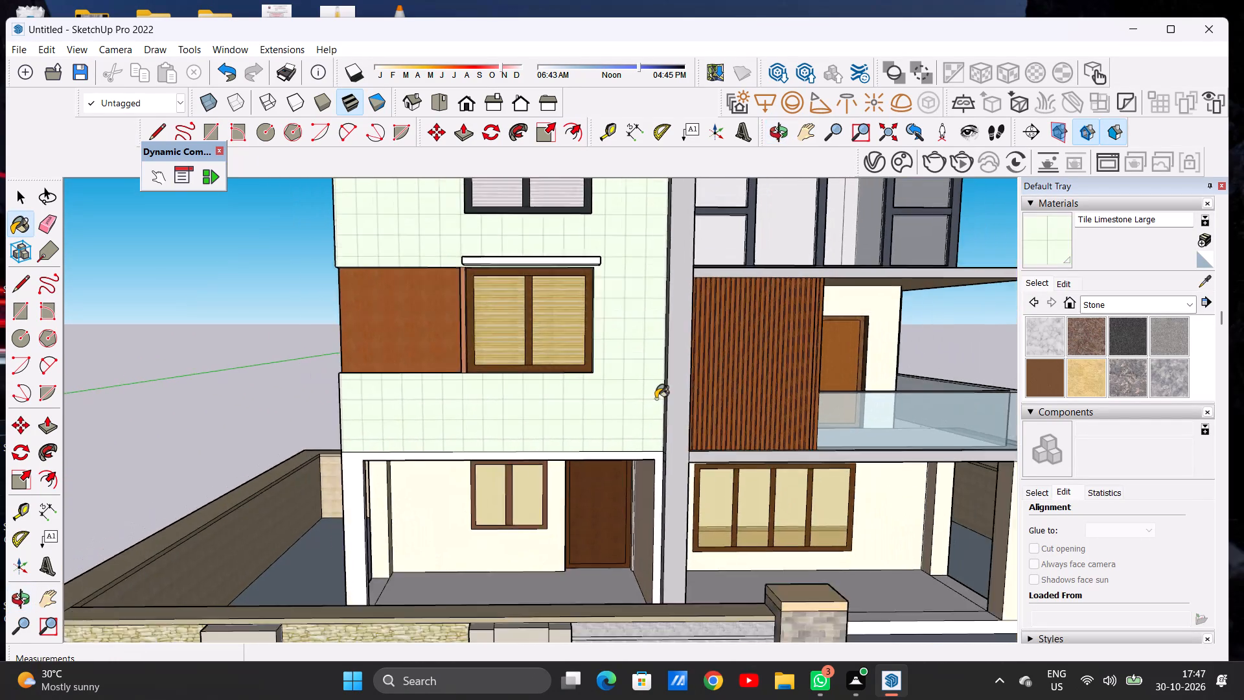
pyautogui.scroll(-4, 656, 399)
# Paint the white front frame around the ground-floor entrance recess with Tile Limestone Large.
pyautogui.click(1046, 240)
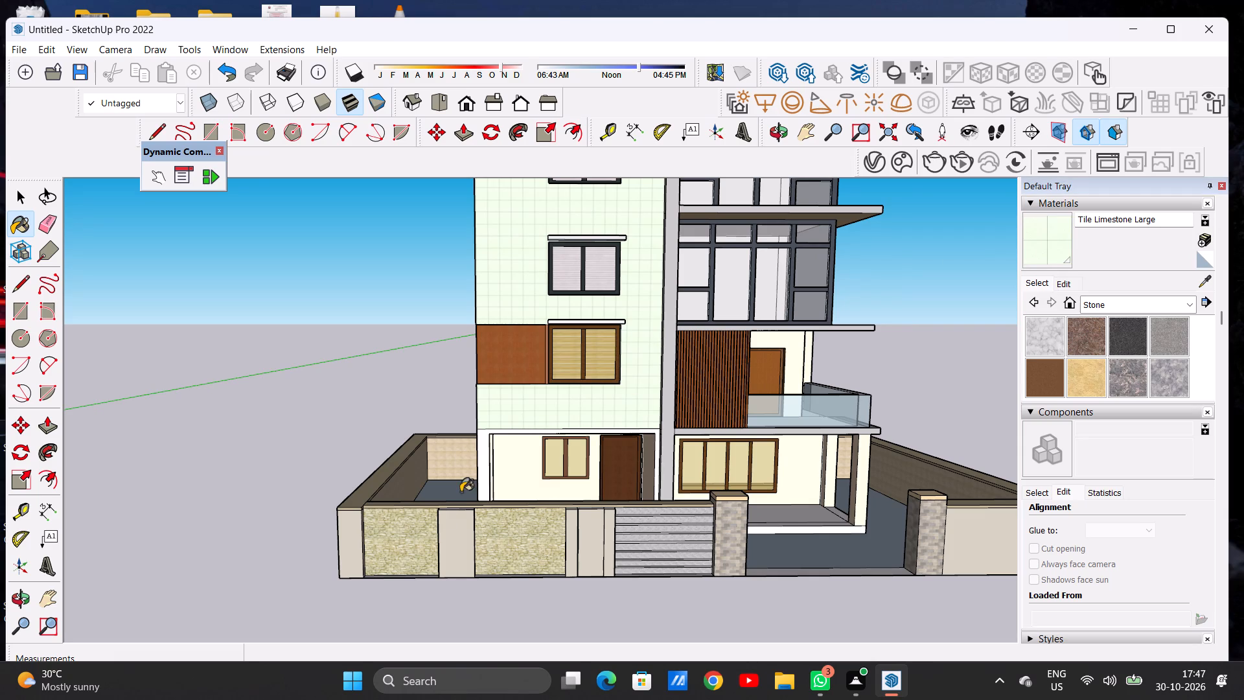
pyautogui.scroll(5, 503, 492)
pyautogui.scroll(8, 479, 436)
pyautogui.click(469, 428)
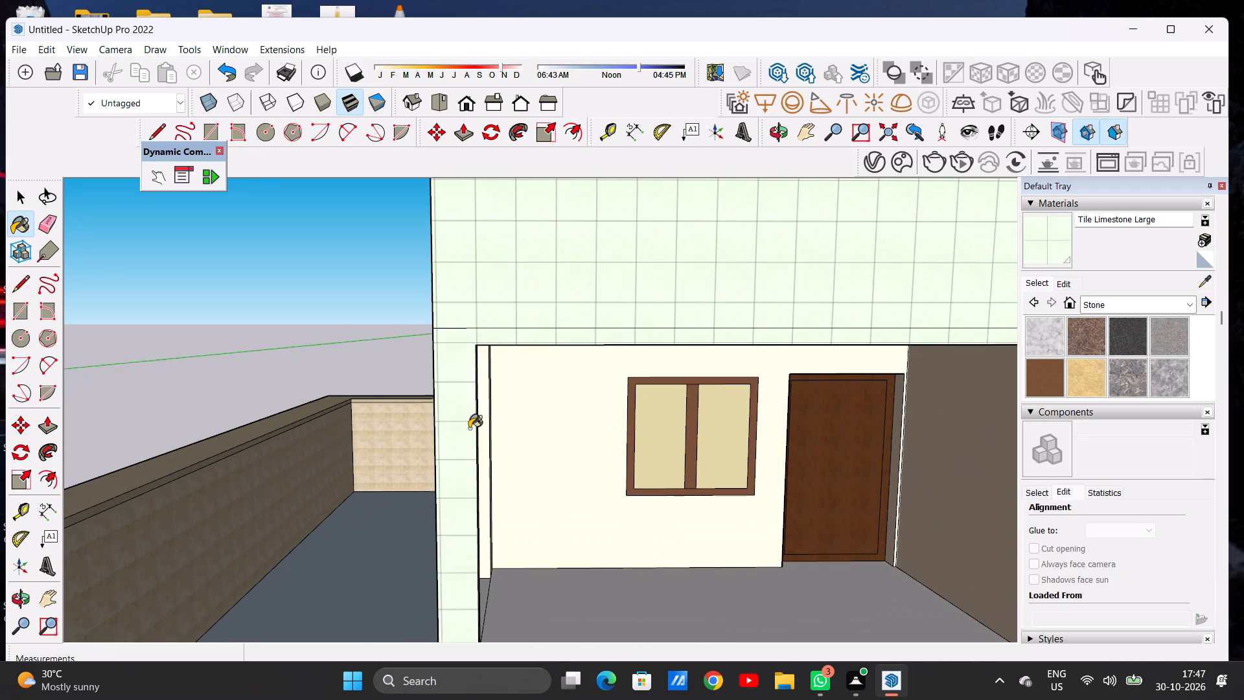
# Examine the limestone-tiled entrance frame and front wall against the whole facade.
pyautogui.scroll(-5, 472, 438)
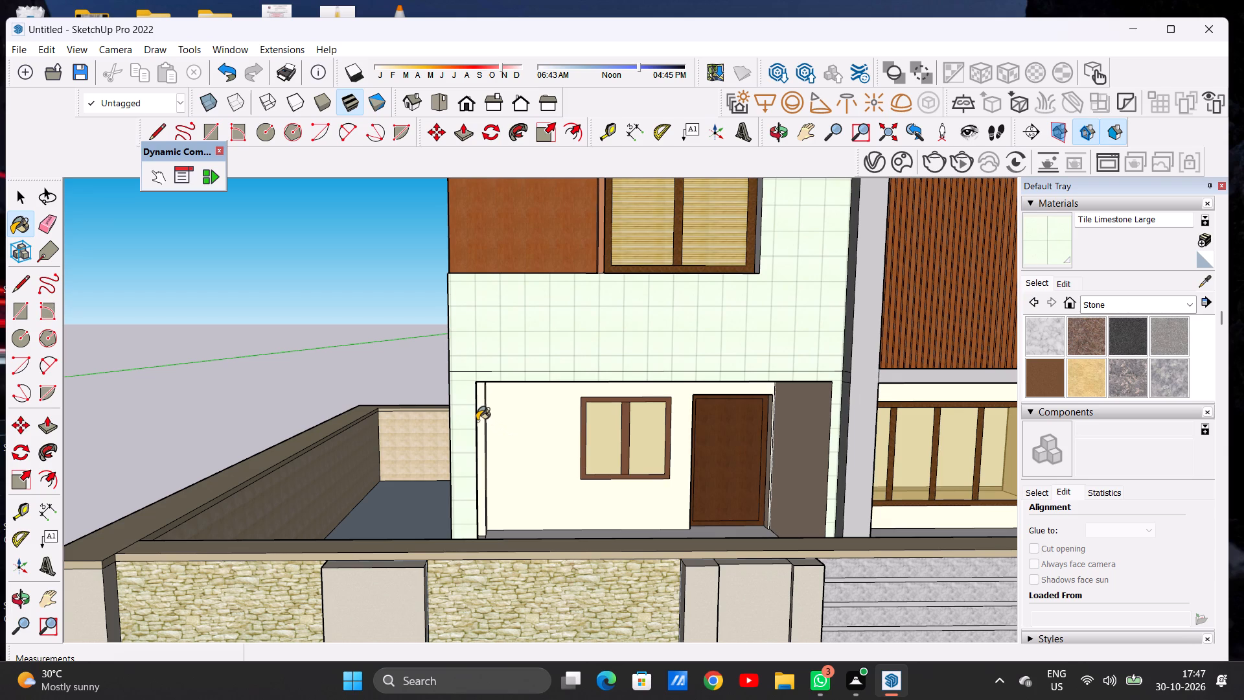
pyautogui.scroll(-10, 477, 421)
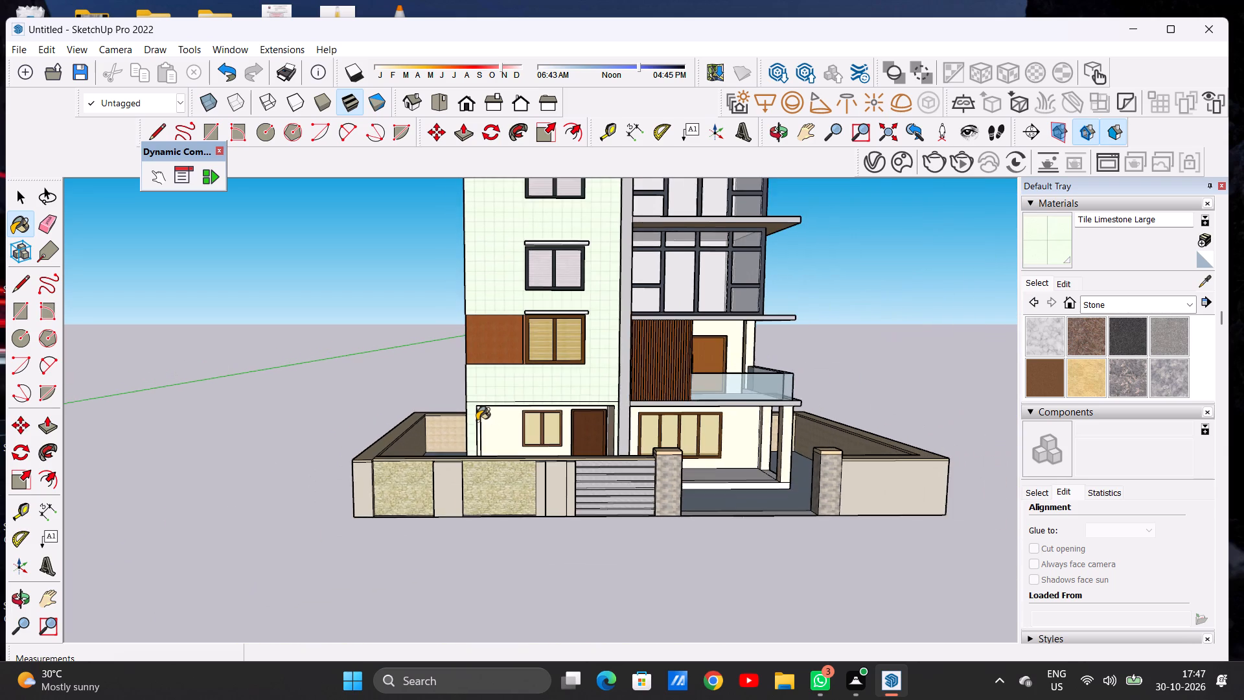
pyautogui.scroll(-3, 477, 421)
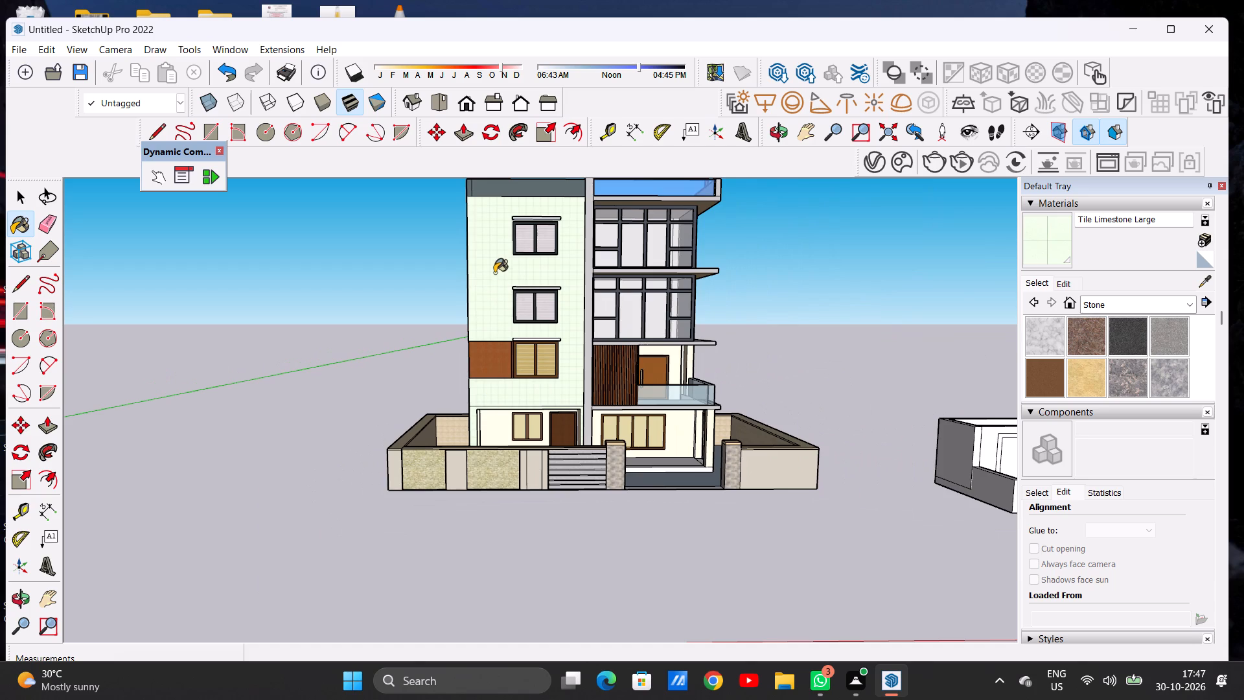
pyautogui.scroll(4, 494, 268)
pyautogui.scroll(-1, 496, 274)
pyautogui.scroll(3, 496, 274)
pyautogui.scroll(-1, 496, 274)
pyautogui.scroll(4, 496, 274)
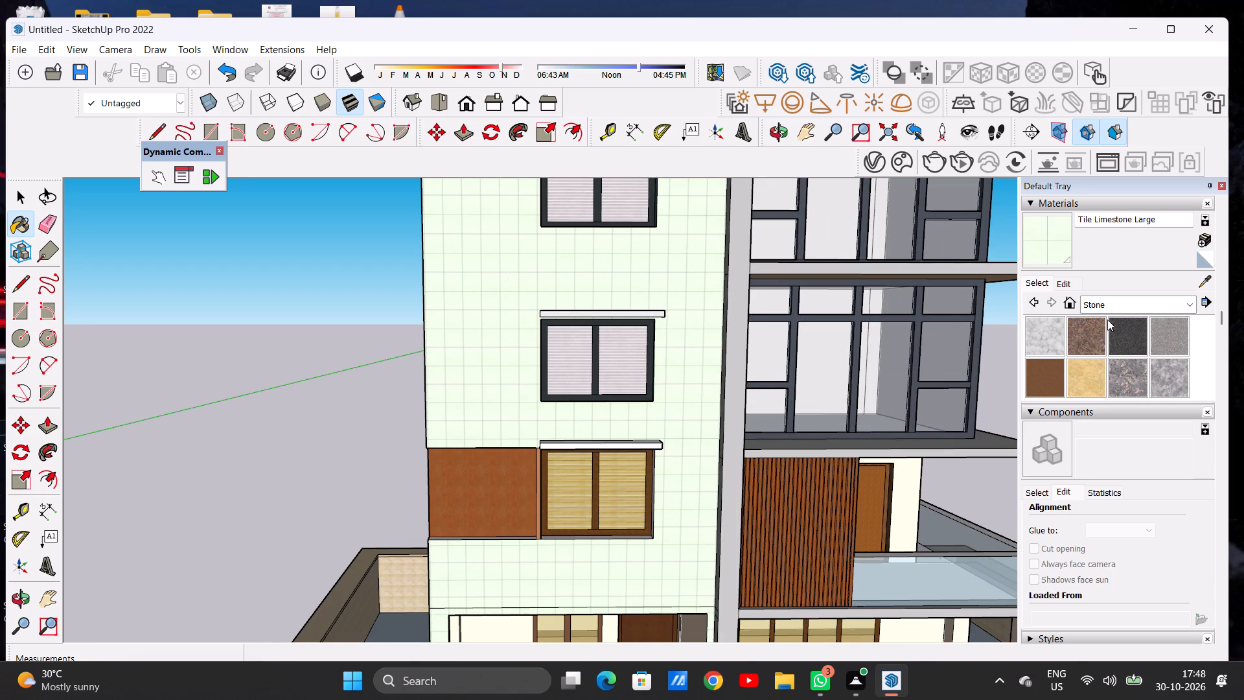
# Repaint the large front wall around the stacked windows with Field Rectangle Tile from the Tile materials.
pyautogui.click(1110, 303)
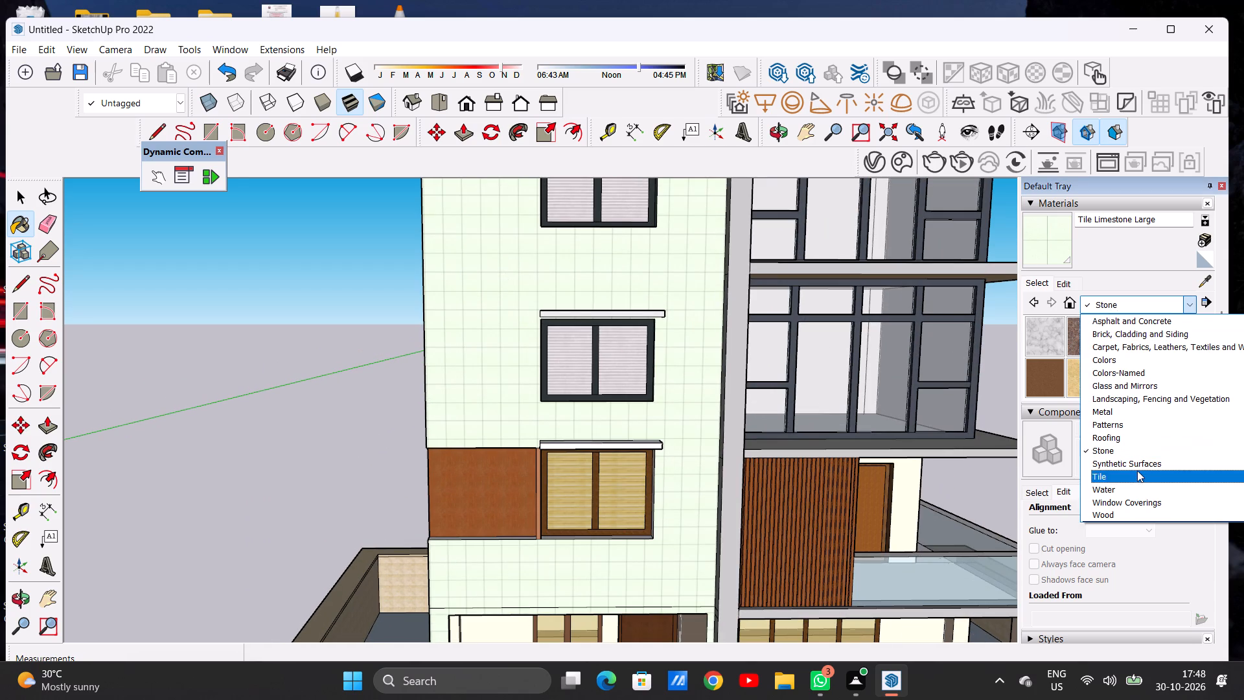
pyautogui.click(1134, 479)
pyautogui.click(1087, 368)
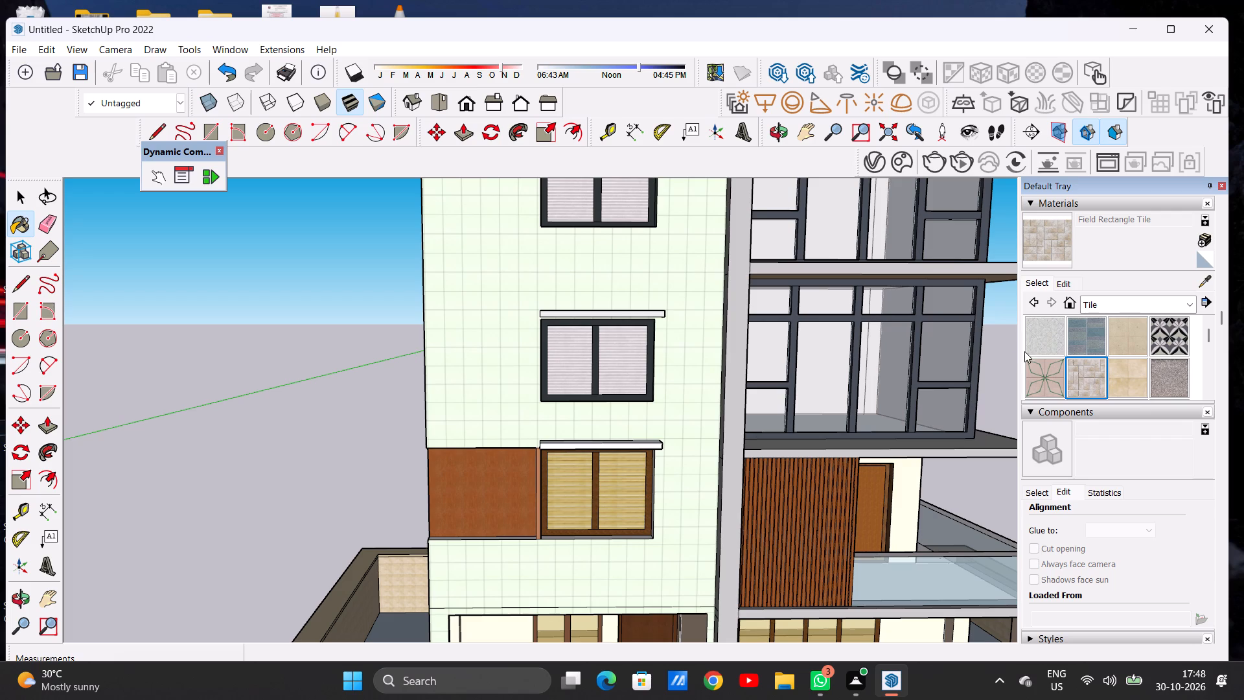
pyautogui.click(476, 288)
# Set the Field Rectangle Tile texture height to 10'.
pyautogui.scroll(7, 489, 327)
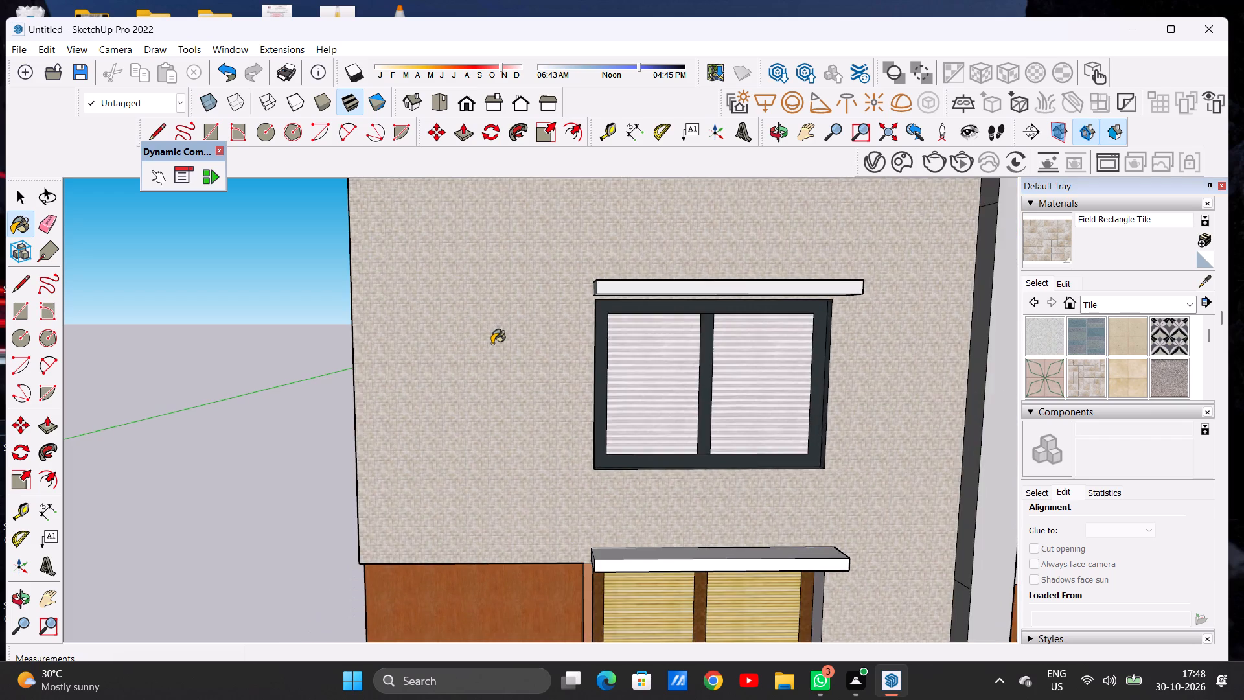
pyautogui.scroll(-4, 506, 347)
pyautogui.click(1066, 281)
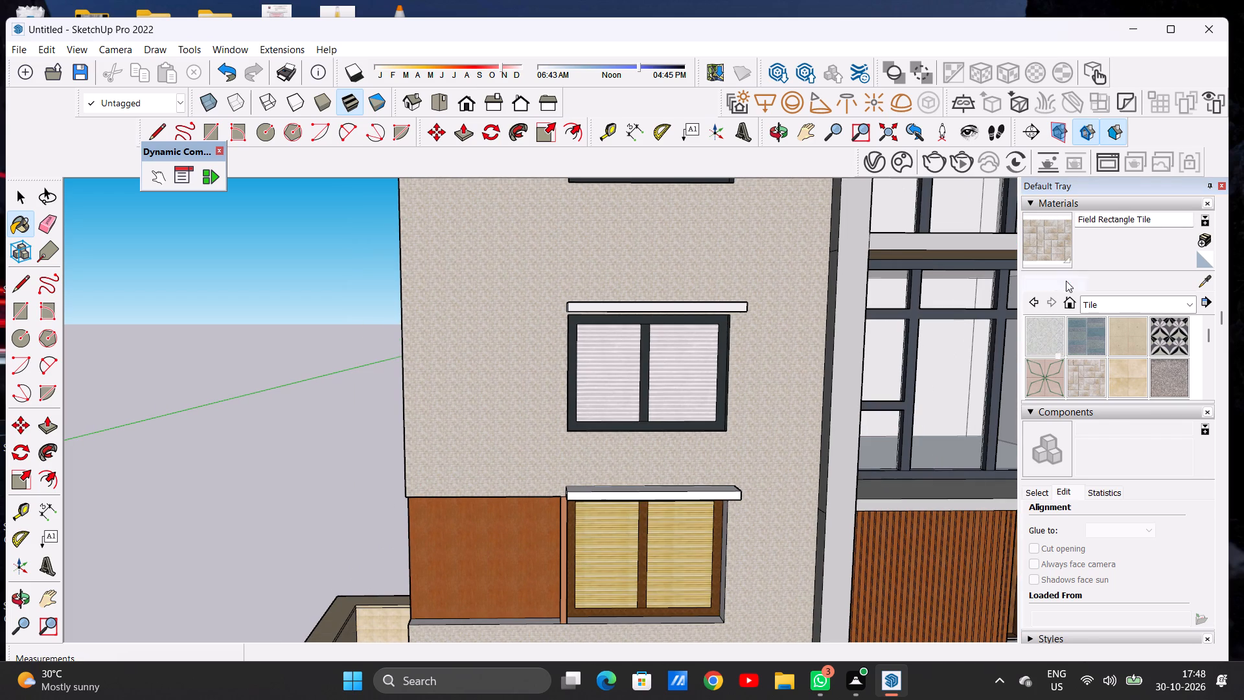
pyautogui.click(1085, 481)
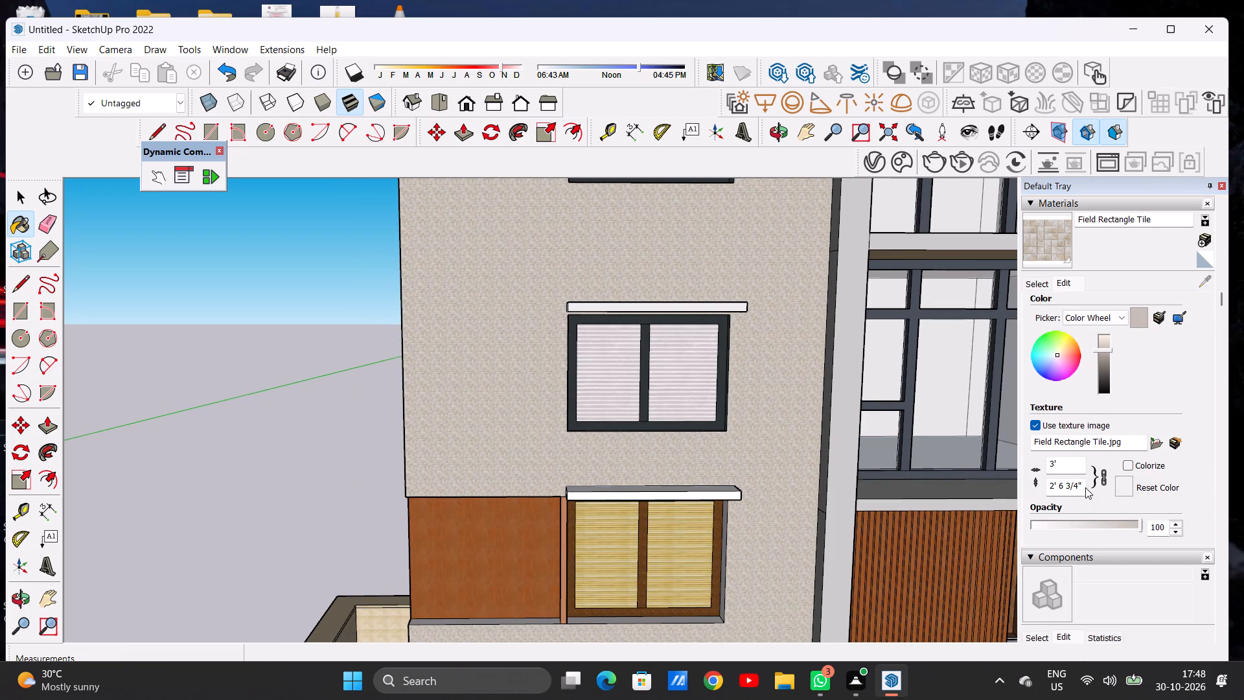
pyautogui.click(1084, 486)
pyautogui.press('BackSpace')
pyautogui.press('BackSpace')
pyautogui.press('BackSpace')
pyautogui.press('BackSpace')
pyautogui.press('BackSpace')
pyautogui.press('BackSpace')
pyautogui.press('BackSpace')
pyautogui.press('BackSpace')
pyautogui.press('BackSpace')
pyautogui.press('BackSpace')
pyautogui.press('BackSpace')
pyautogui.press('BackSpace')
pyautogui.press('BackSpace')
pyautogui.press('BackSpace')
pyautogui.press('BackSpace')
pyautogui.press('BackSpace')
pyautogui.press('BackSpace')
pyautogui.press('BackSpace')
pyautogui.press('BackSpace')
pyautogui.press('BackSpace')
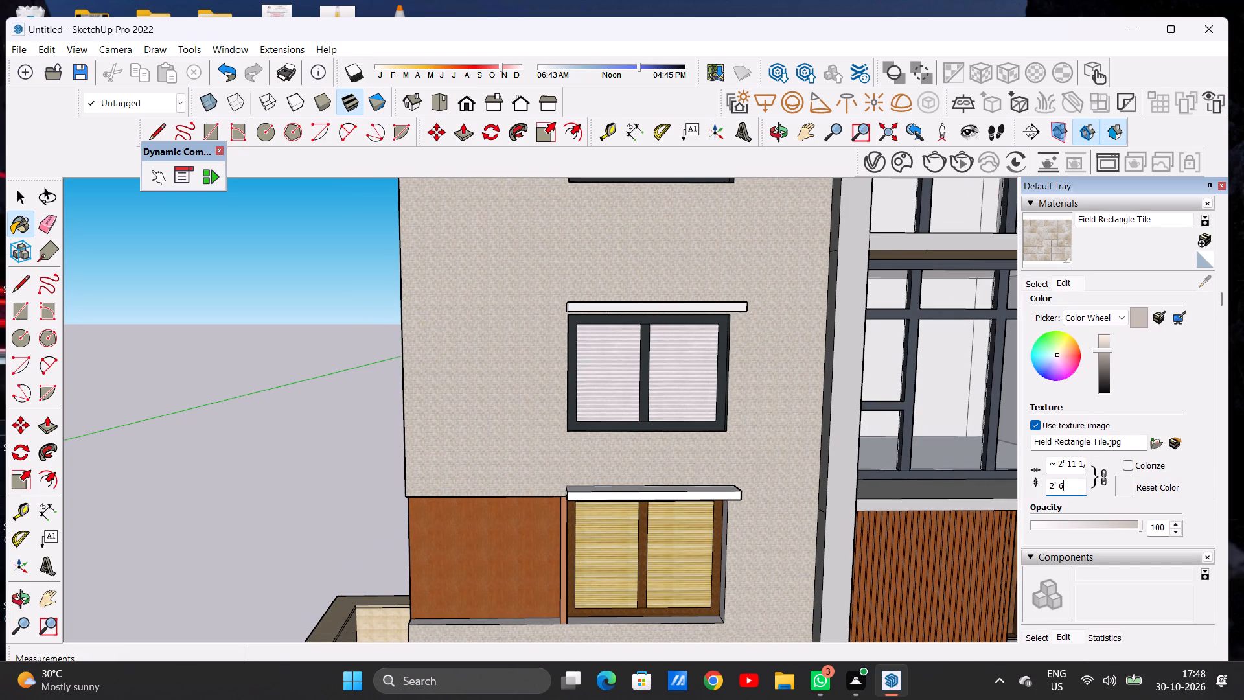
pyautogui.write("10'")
# Set the Field Rectangle Tile texture height to 20' to enlarge the stone pattern on the front wall.
pyautogui.press('BackSpace')
pyautogui.press('BackSpace')
pyautogui.press('BackSpace')
pyautogui.press('BackSpace')
pyautogui.press('BackSpace')
pyautogui.press('BackSpace')
pyautogui.press('BackSpace')
pyautogui.press('BackSpace')
pyautogui.press('BackSpace')
pyautogui.press('BackSpace')
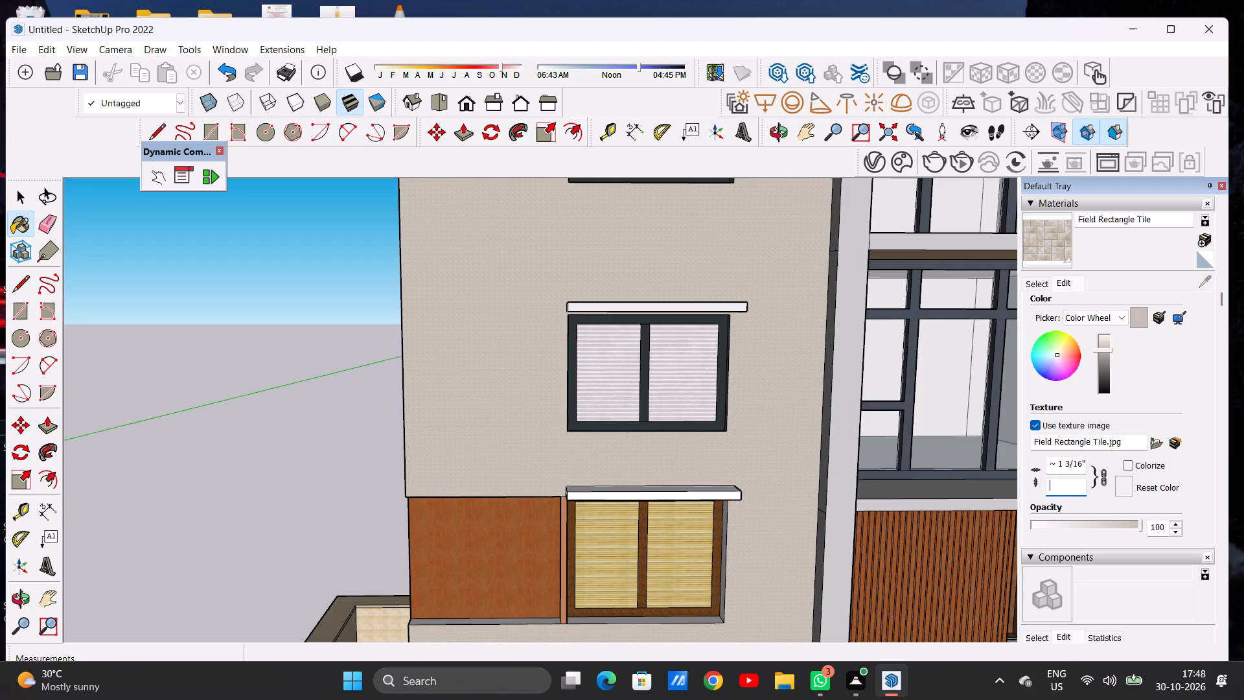
pyautogui.write("20'")
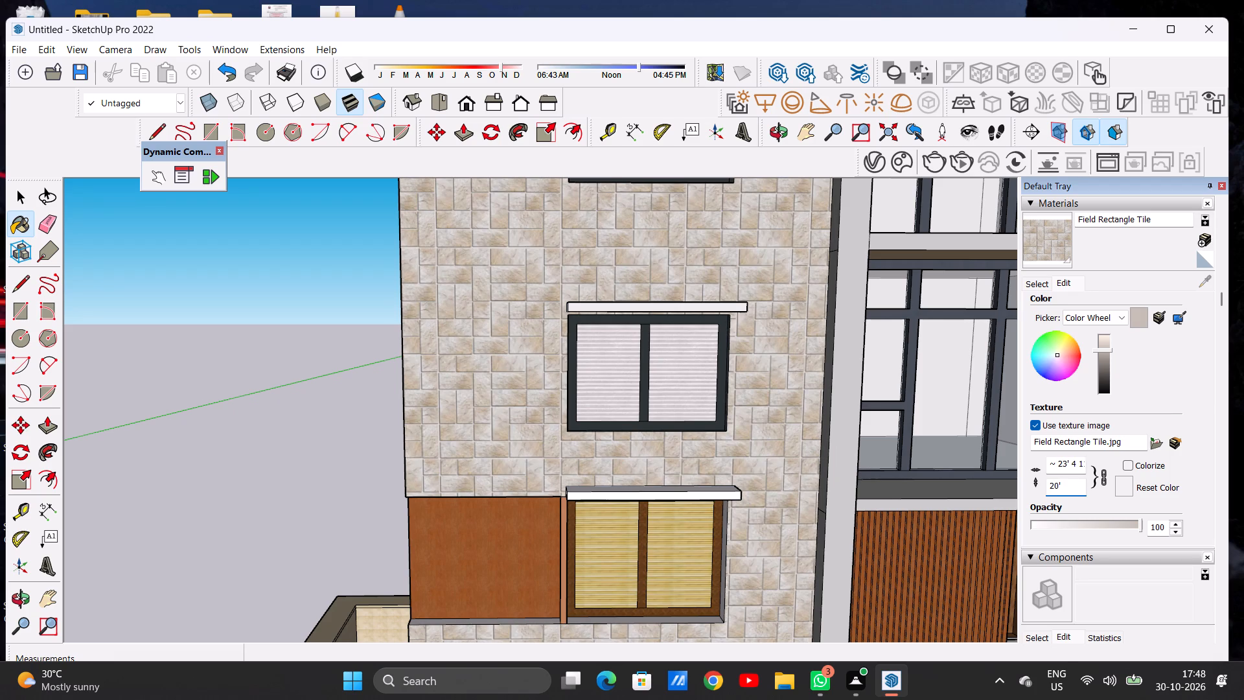
pyautogui.press('Return')
# Examine the enlarged rectangular stone tile pattern on the front wall, up close and across the whole facade.
pyautogui.scroll(-9, 474, 383)
pyautogui.scroll(1, 467, 390)
pyautogui.scroll(-3, 469, 391)
pyautogui.moveTo(498, 386); pyautogui.dragTo(516, 355, button='middle')
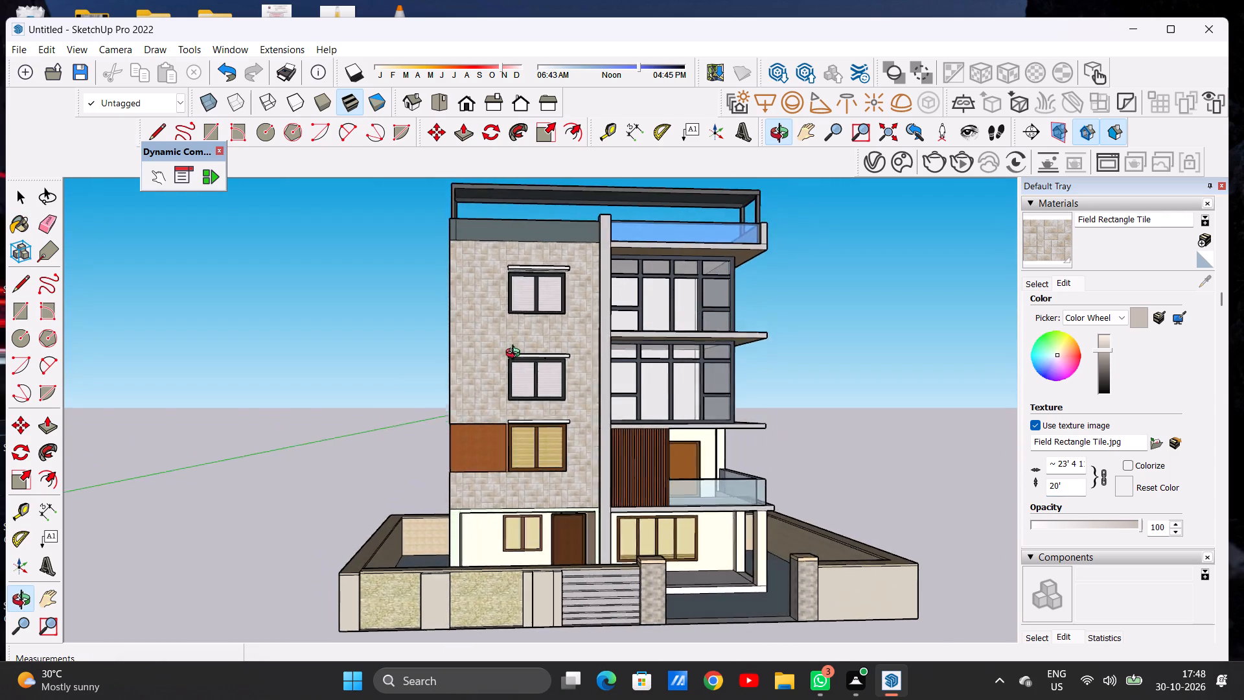
pyautogui.moveTo(516, 355); pyautogui.dragTo(476, 387, button='middle')
pyautogui.scroll(2, 516, 348)
pyautogui.scroll(-1, 516, 348)
pyautogui.scroll(2, 516, 348)
pyautogui.scroll(-1, 516, 348)
pyautogui.scroll(5, 516, 348)
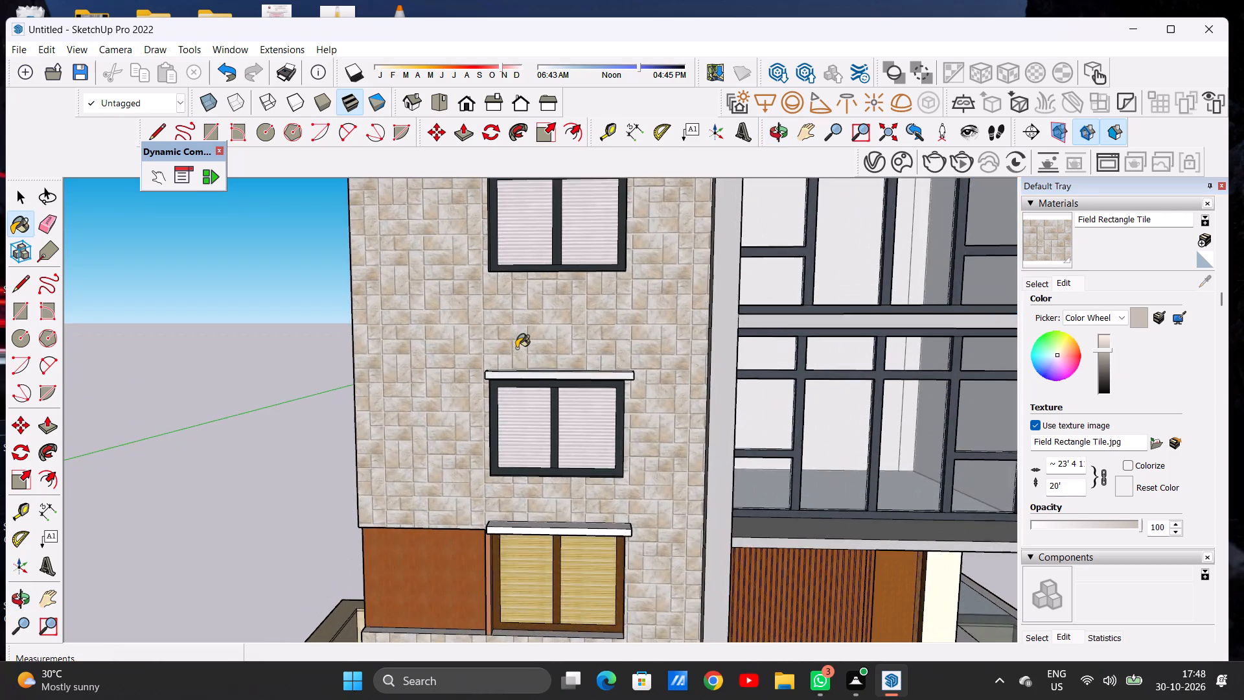
pyautogui.scroll(12, 516, 348)
pyautogui.scroll(-1, 516, 348)
pyautogui.scroll(1, 516, 348)
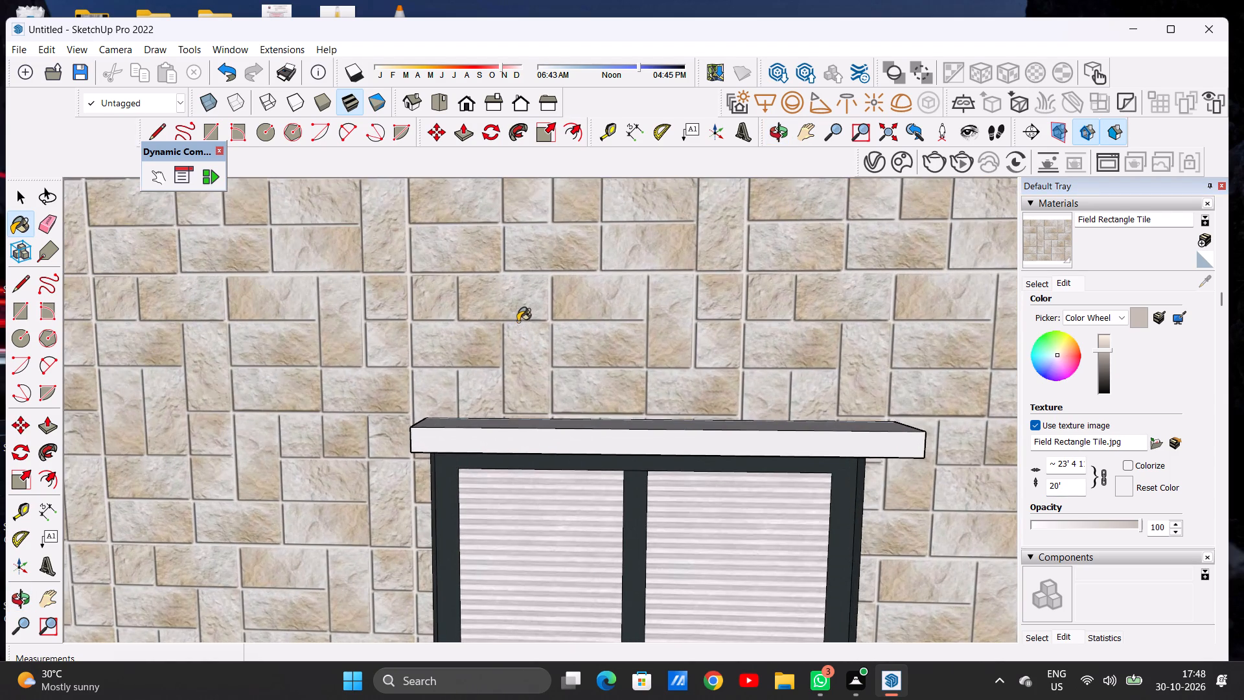
pyautogui.scroll(-20, 520, 318)
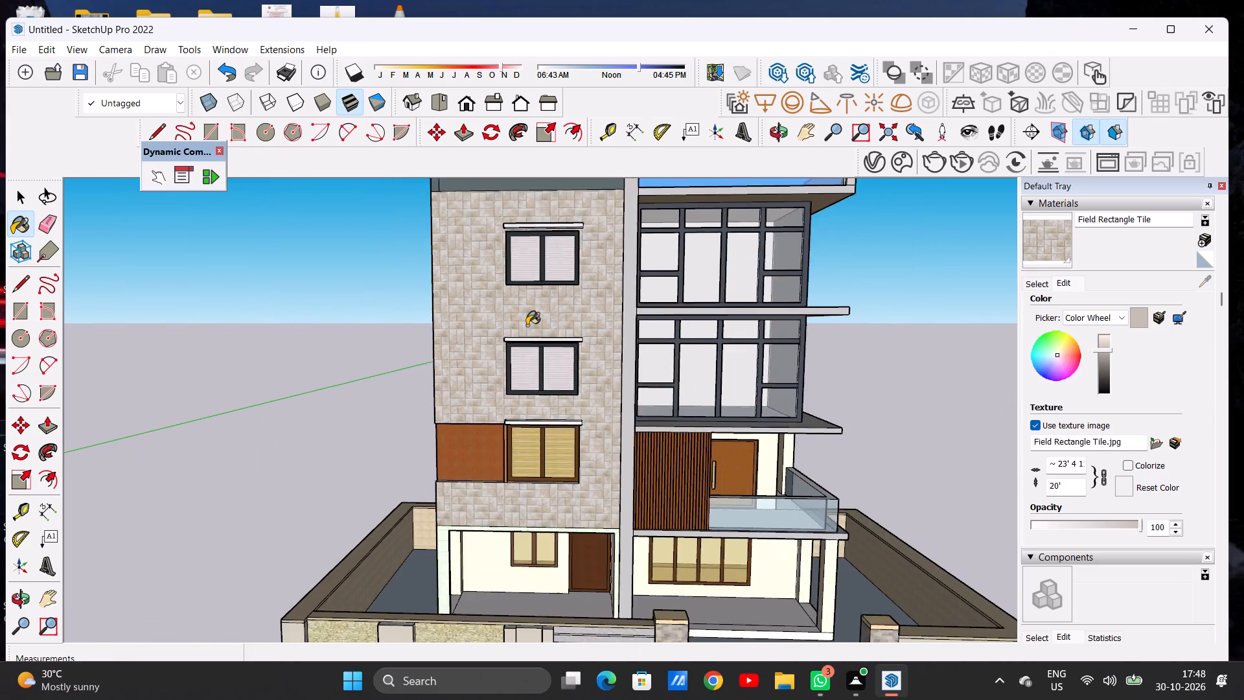
# Repaint the large front wall around the stacked windows with Tile Limestone Large from the Tile materials.
pyautogui.scroll(-4, 527, 325)
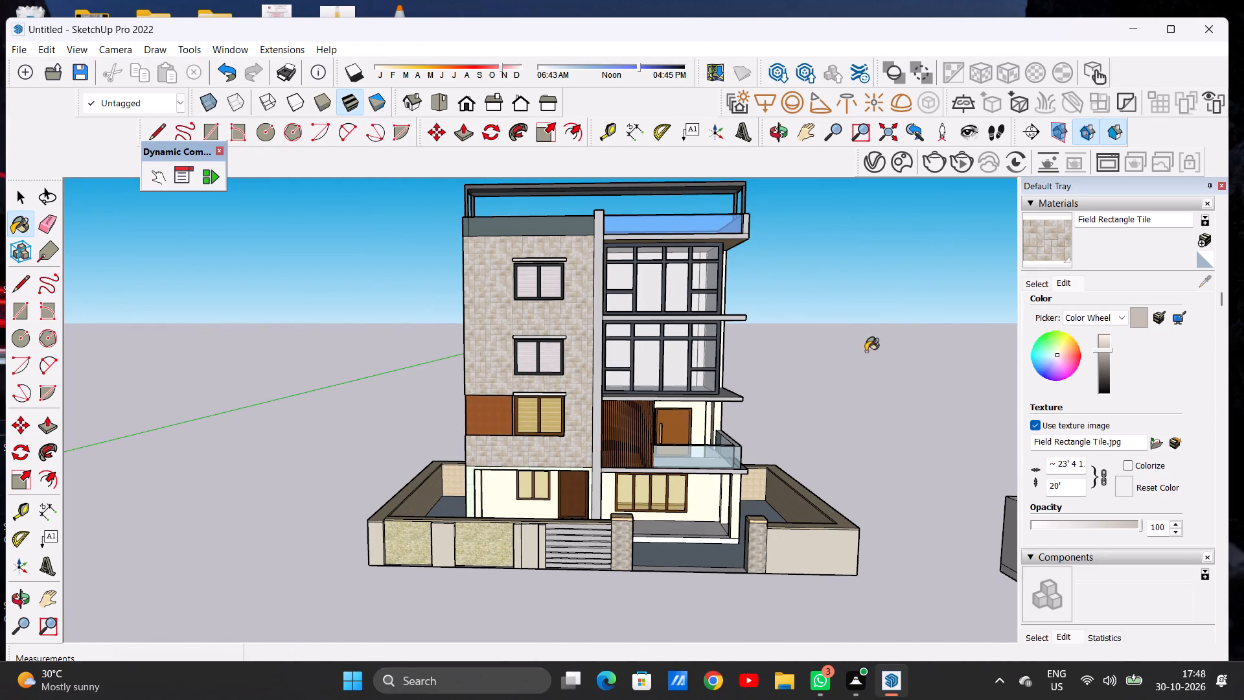
pyautogui.click(1041, 285)
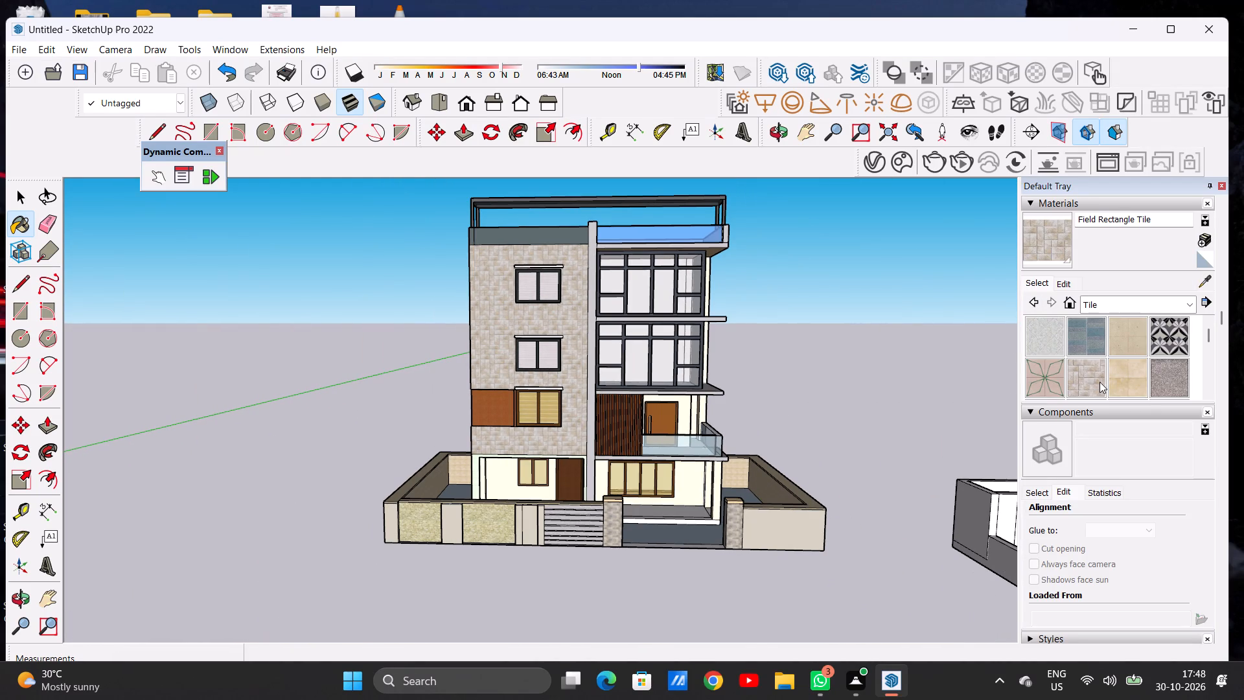
pyautogui.scroll(-2, 1111, 353)
pyautogui.scroll(1, 1111, 353)
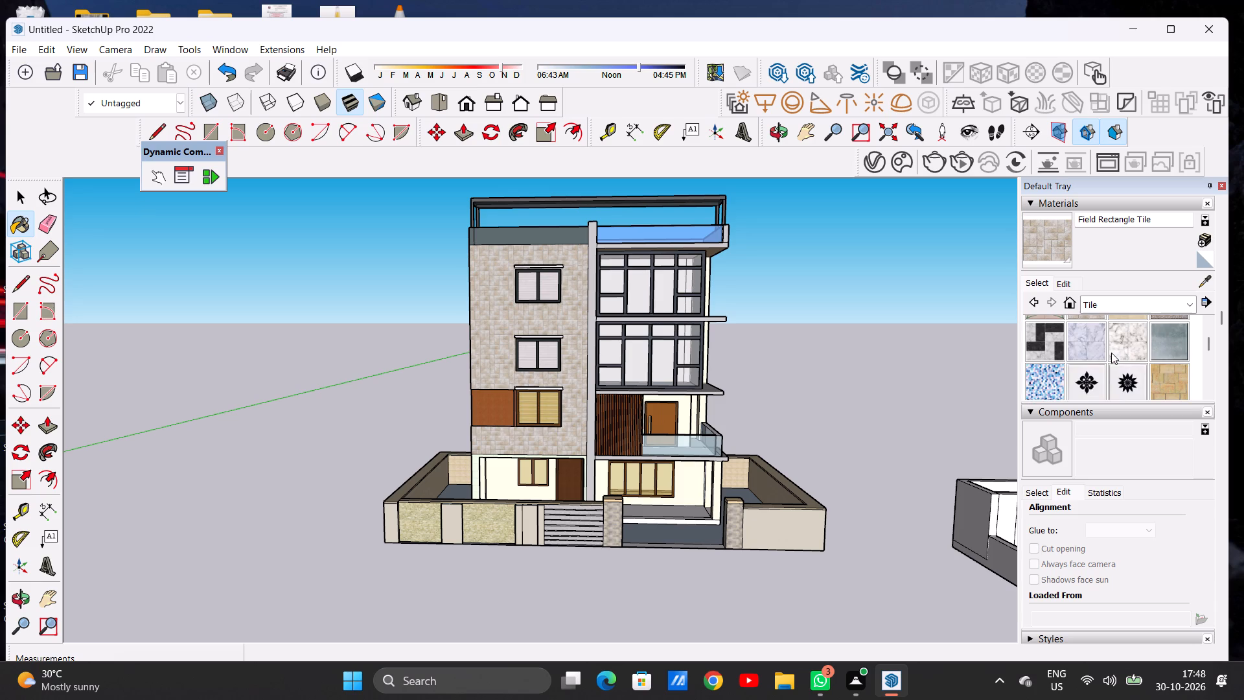
pyautogui.scroll(-3, 1111, 353)
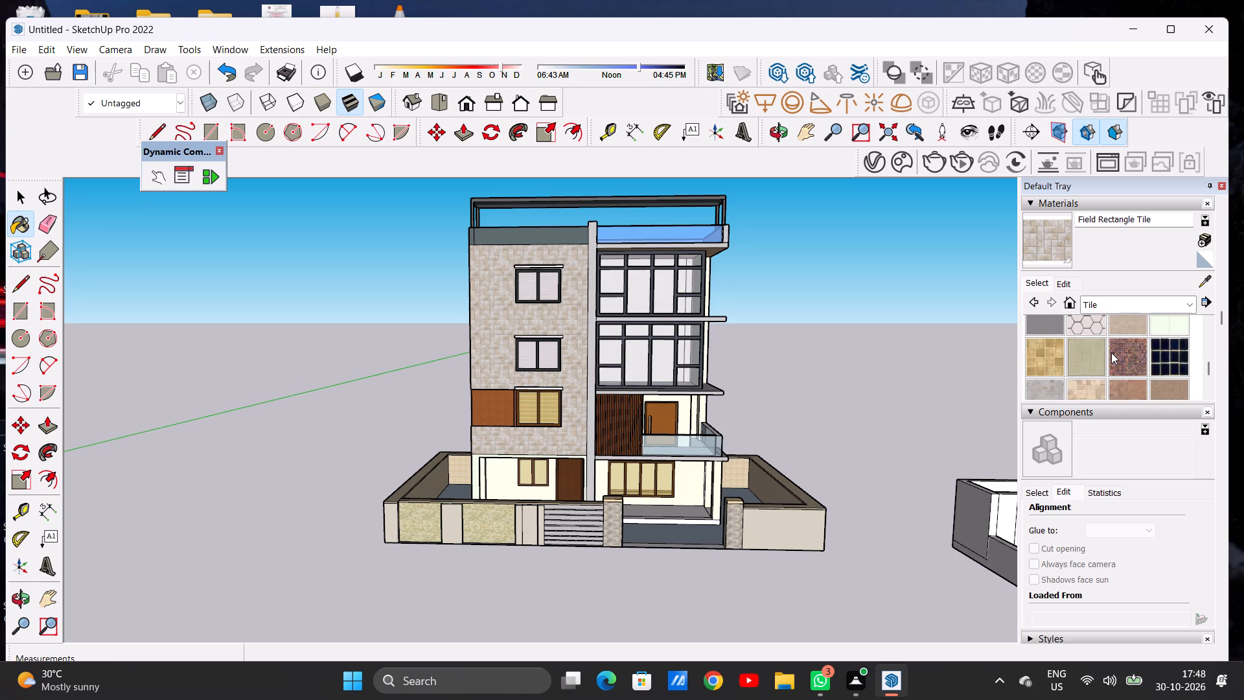
pyautogui.scroll(-1, 1111, 353)
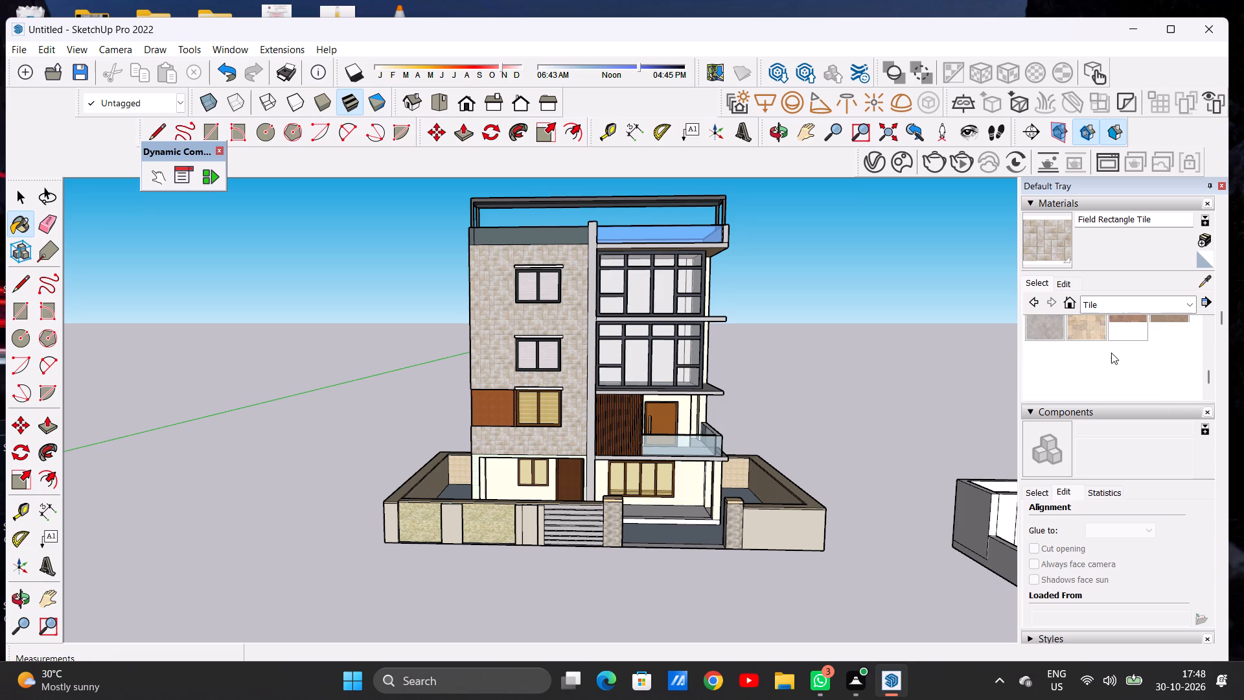
pyautogui.scroll(1, 1111, 353)
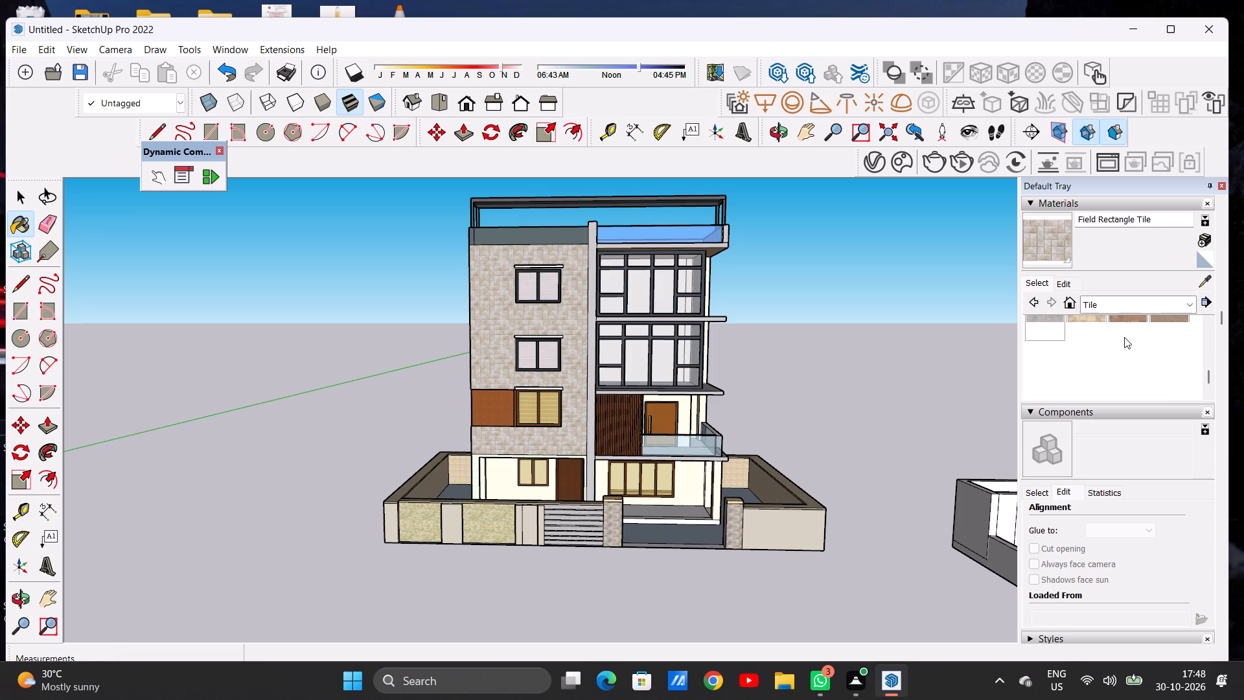
pyautogui.scroll(-1, 1124, 337)
pyautogui.scroll(1, 1153, 330)
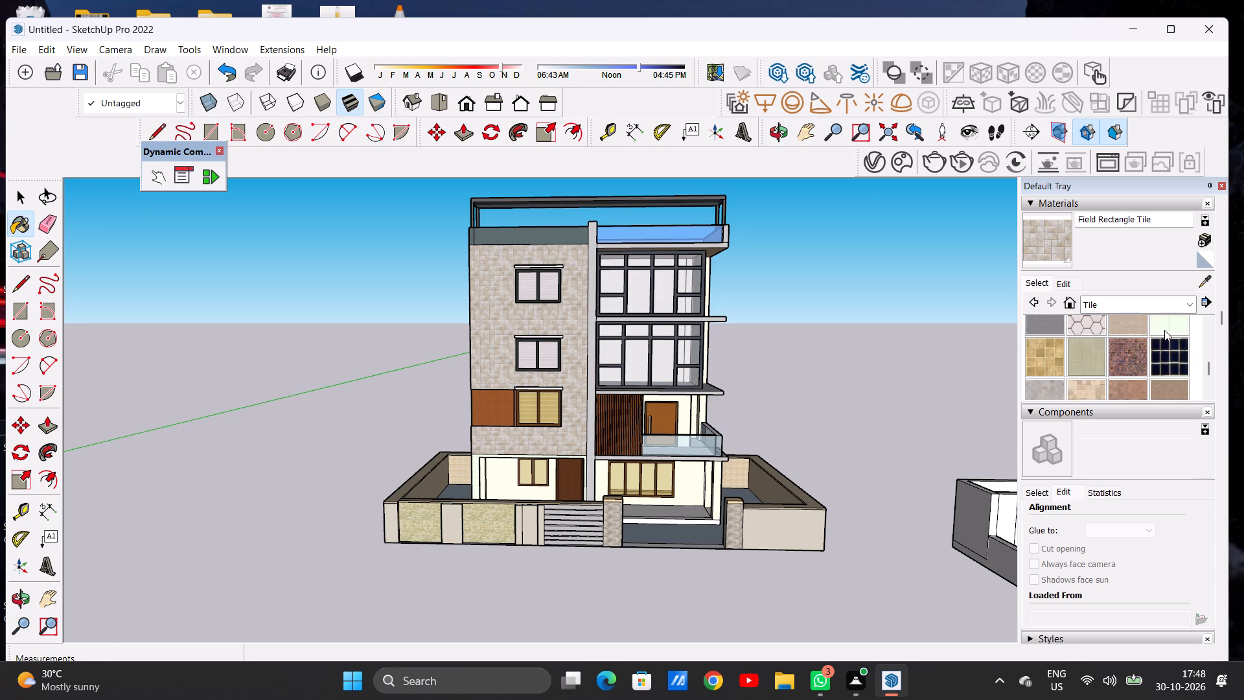
pyautogui.click(1164, 330)
pyautogui.scroll(7, 465, 353)
pyautogui.click(535, 350)
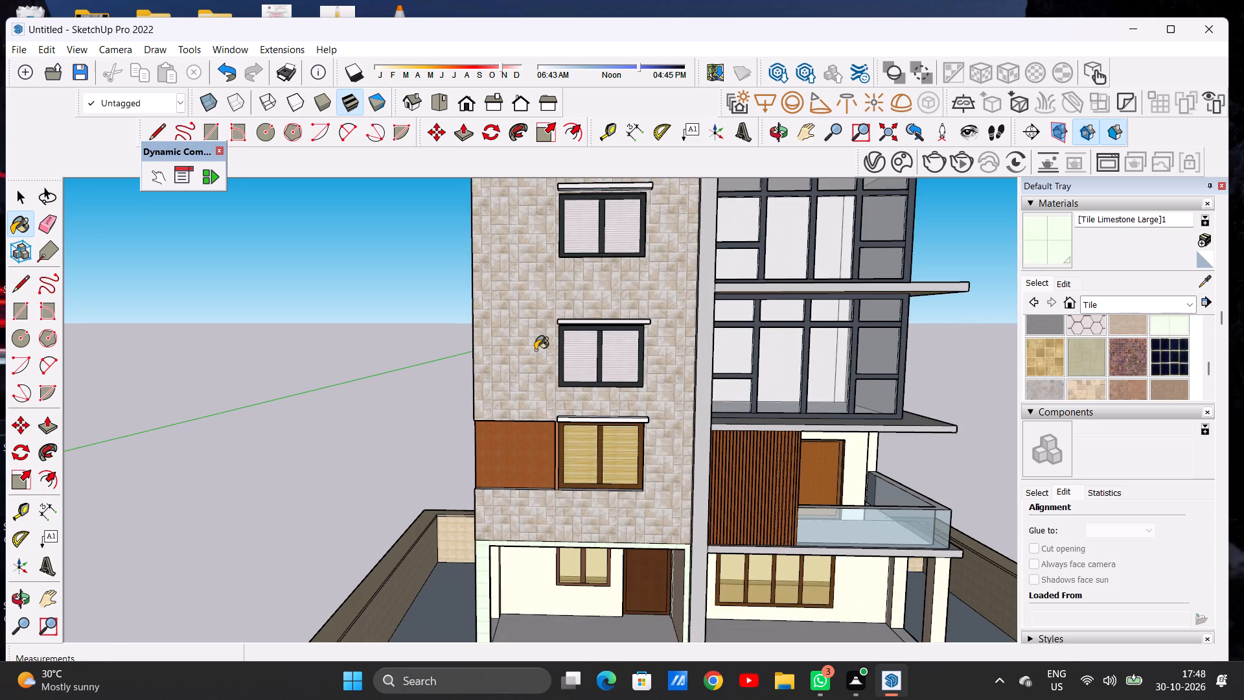
pyautogui.scroll(8, 537, 352)
pyautogui.scroll(-10, 539, 349)
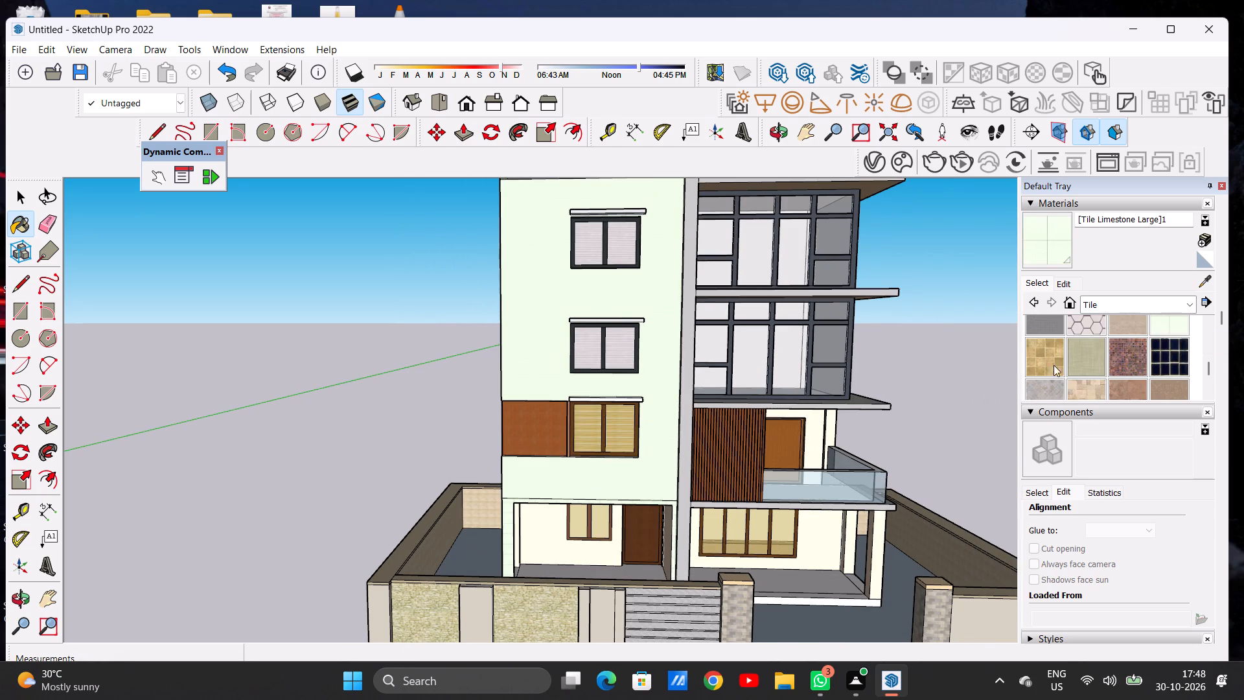
# Set the Tile Limestone Large texture height to 10' to enlarge the grid on the front wall.
pyautogui.click(1065, 285)
pyautogui.click(1072, 491)
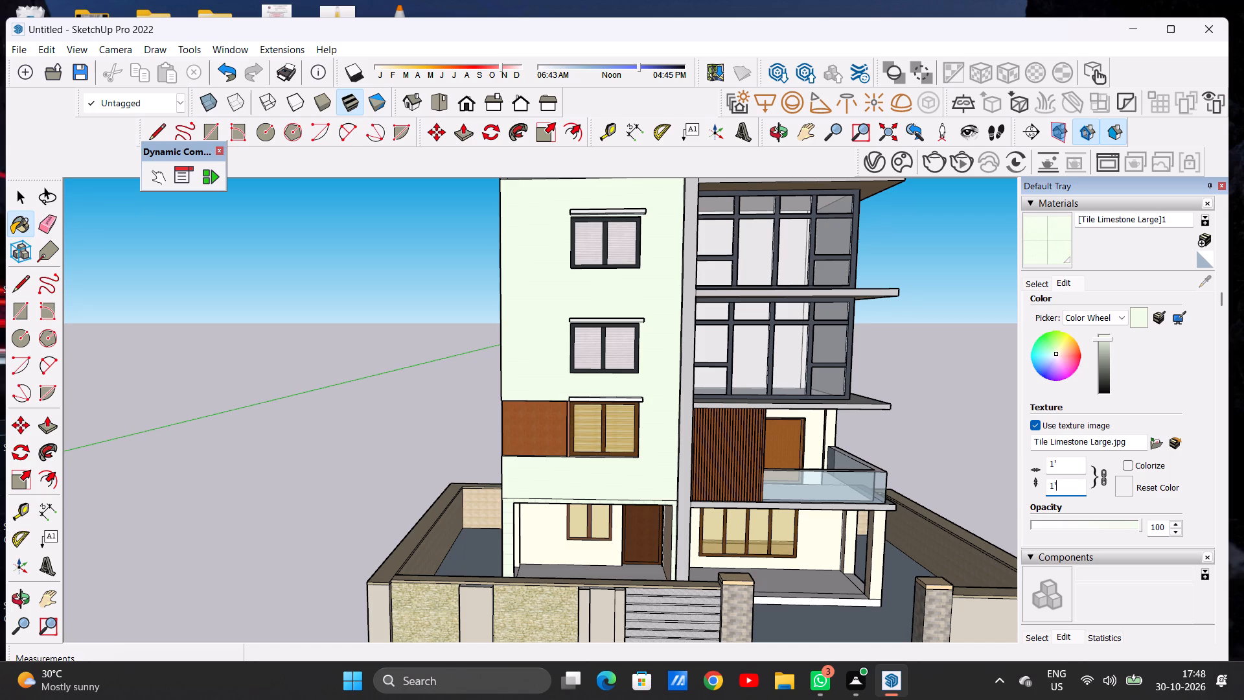
pyautogui.press('BackSpace')
pyautogui.press('BackSpace')
pyautogui.press('BackSpace')
pyautogui.press('BackSpace')
pyautogui.press('BackSpace')
pyautogui.press('BackSpace')
pyautogui.press('BackSpace')
pyautogui.press('BackSpace')
pyautogui.press('BackSpace')
pyautogui.press('BackSpace')
pyautogui.write("10'")
pyautogui.press('Return')
# Paint the ground-floor porch frame below the large front wall with Tile Limestone Large.
pyautogui.scroll(-5, 574, 460)
pyautogui.scroll(13, 584, 375)
pyautogui.moveTo(617, 382); pyautogui.dragTo(314, 375, button='middle')
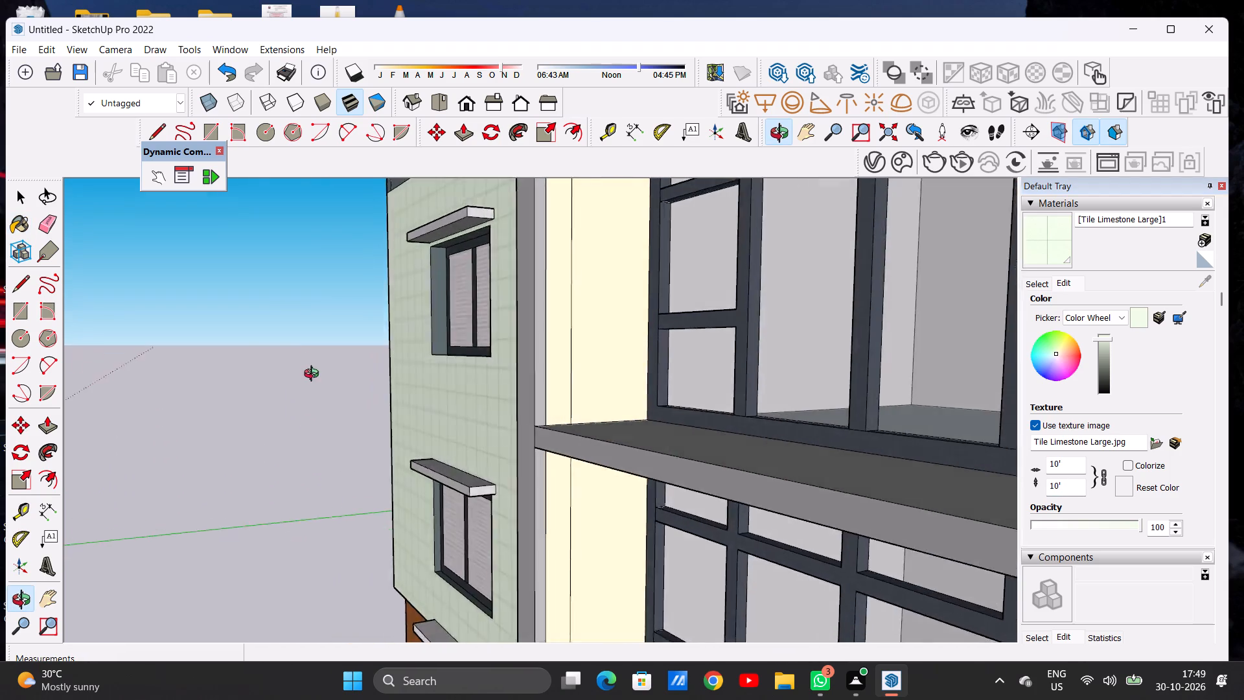
pyautogui.moveTo(314, 375); pyautogui.dragTo(619, 360, button='middle')
pyautogui.scroll(-12, 692, 318)
pyautogui.scroll(-1, 629, 559)
pyautogui.scroll(7, 624, 559)
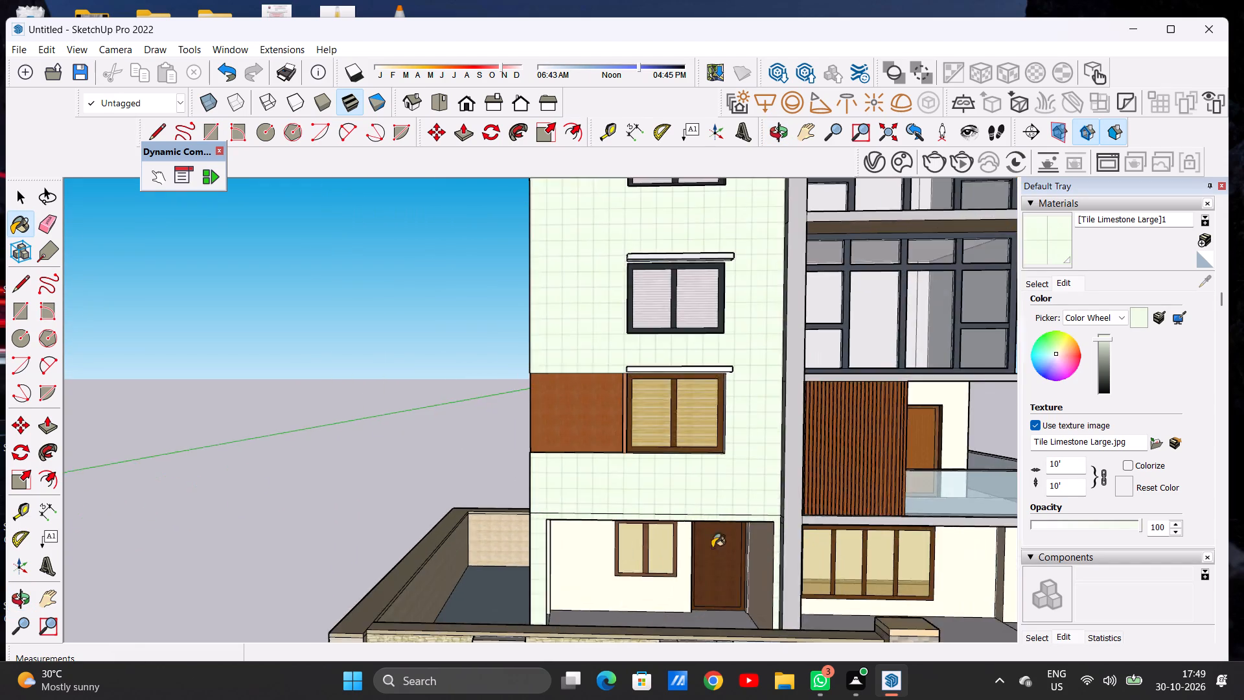
pyautogui.scroll(14, 712, 548)
pyautogui.click(749, 443)
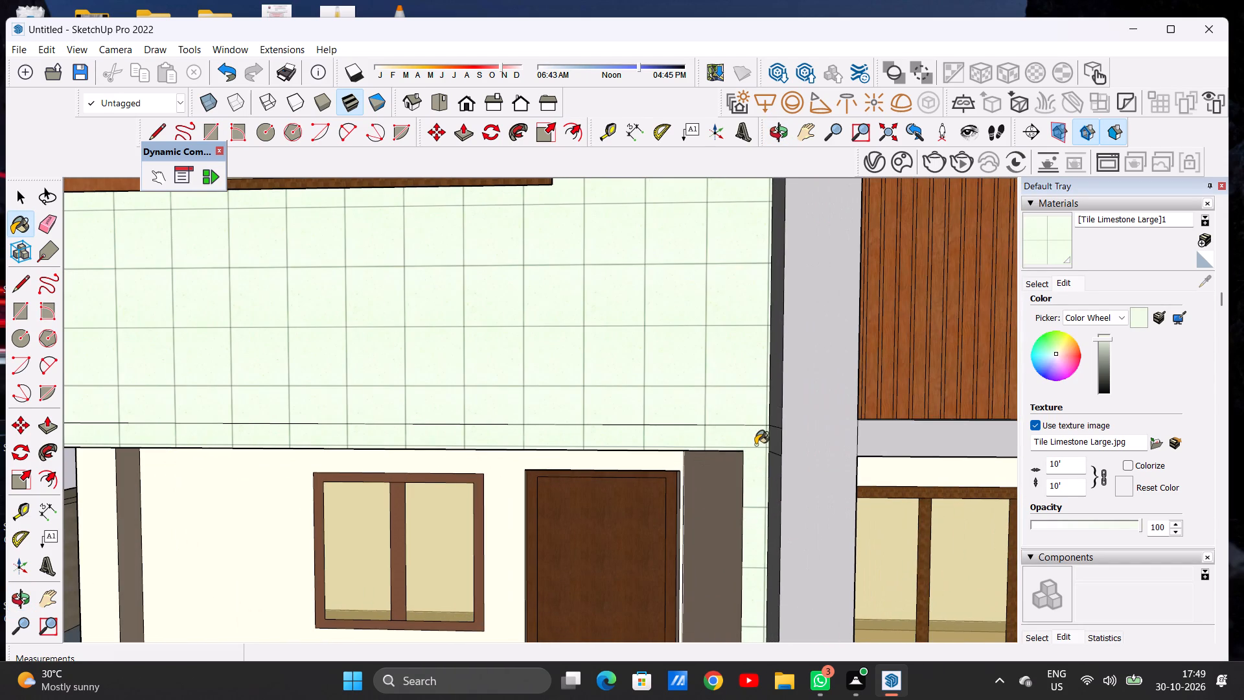
# Paint the inner side face of the front corner porch post with Tile Limestone Large.
pyautogui.scroll(-14, 760, 445)
pyautogui.moveTo(601, 471); pyautogui.dragTo(763, 430, button='middle')
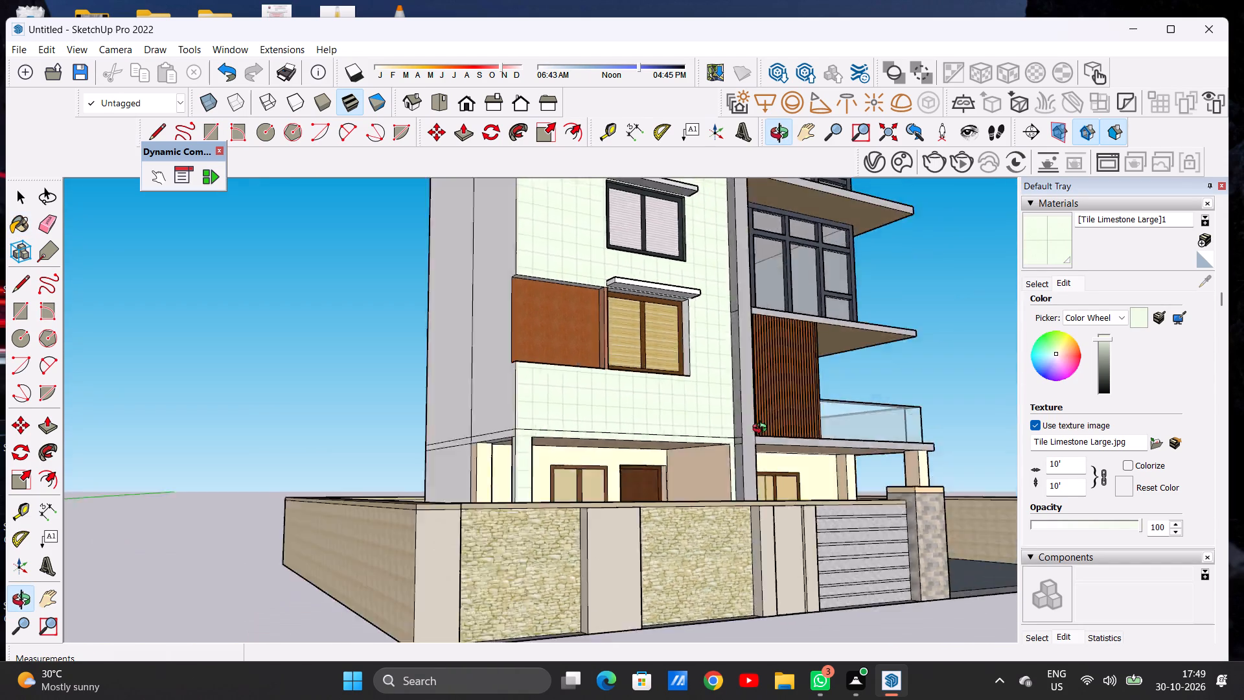
pyautogui.moveTo(763, 430); pyautogui.dragTo(852, 460, button='middle')
pyautogui.moveTo(847, 465); pyautogui.dragTo(353, 530, button='middle')
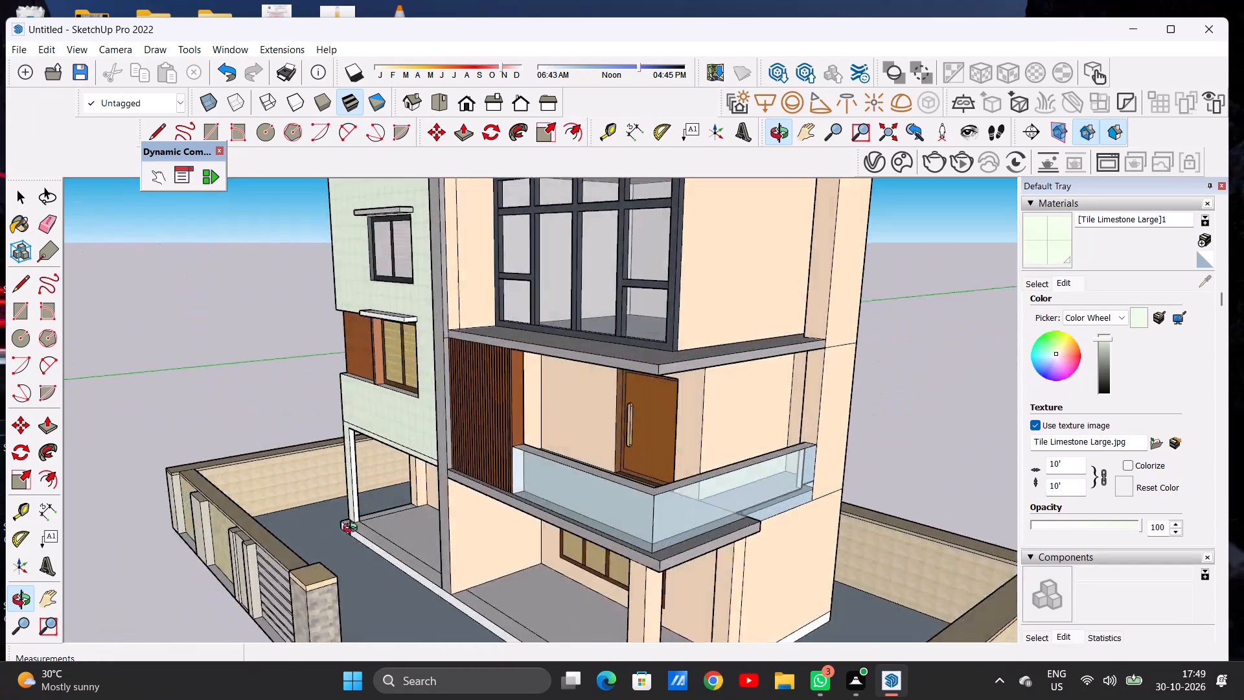
pyautogui.moveTo(353, 530); pyautogui.dragTo(418, 557, button='middle')
pyautogui.scroll(13, 332, 498)
pyautogui.scroll(-1, 357, 506)
pyautogui.scroll(1, 358, 507)
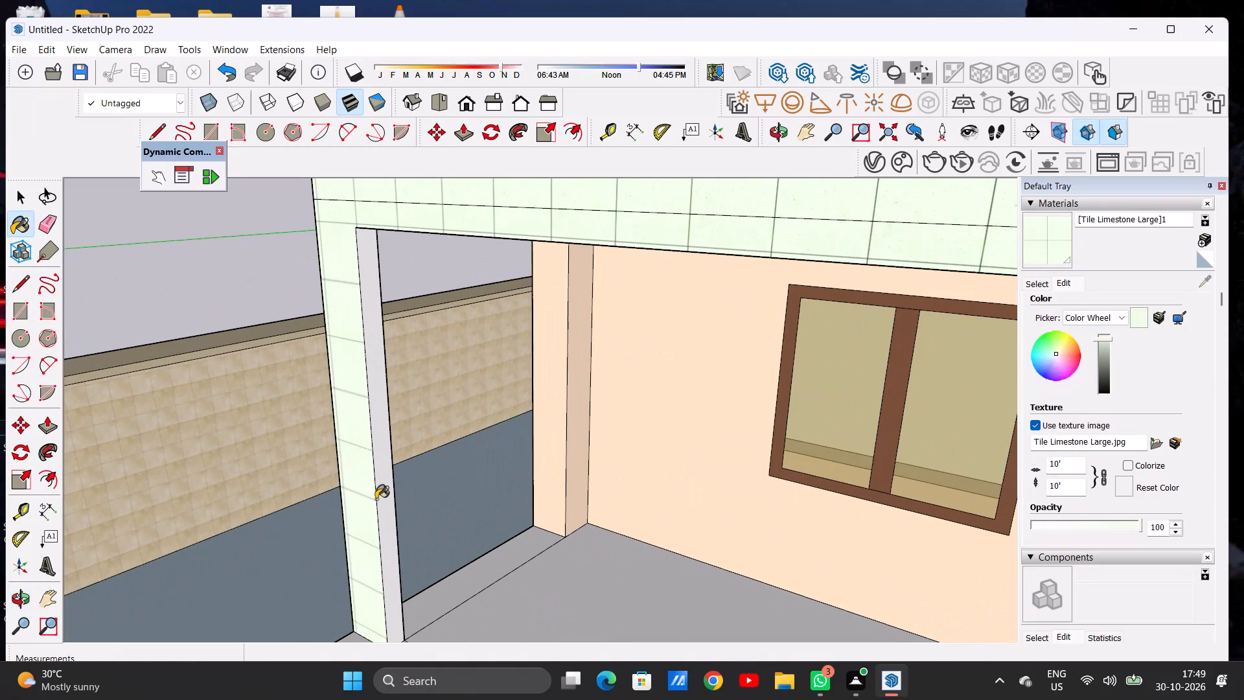
pyautogui.click(376, 499)
pyautogui.click(378, 493)
pyautogui.scroll(-8, 383, 493)
pyautogui.moveTo(365, 496); pyautogui.dragTo(422, 505, button='middle')
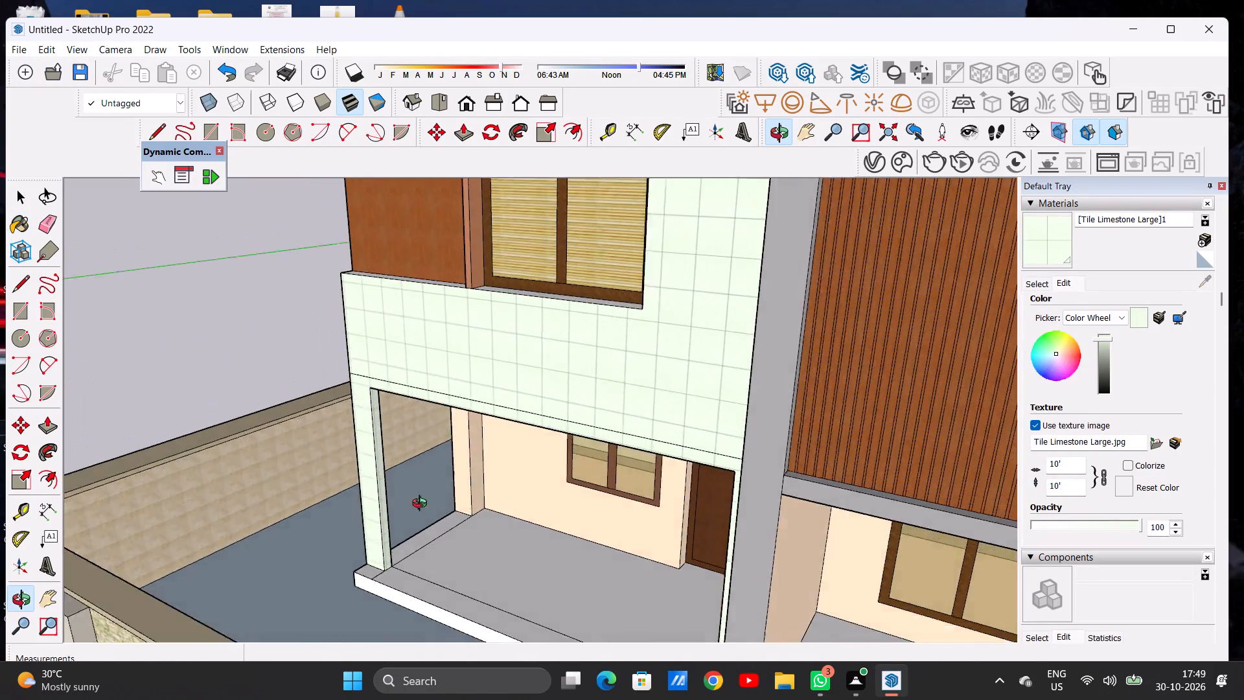
# Paint the rear face of the front corner porch post with Tile Limestone Large.
pyautogui.moveTo(422, 505); pyautogui.dragTo(733, 485, button='middle')
pyautogui.moveTo(435, 503); pyautogui.dragTo(740, 481, button='middle')
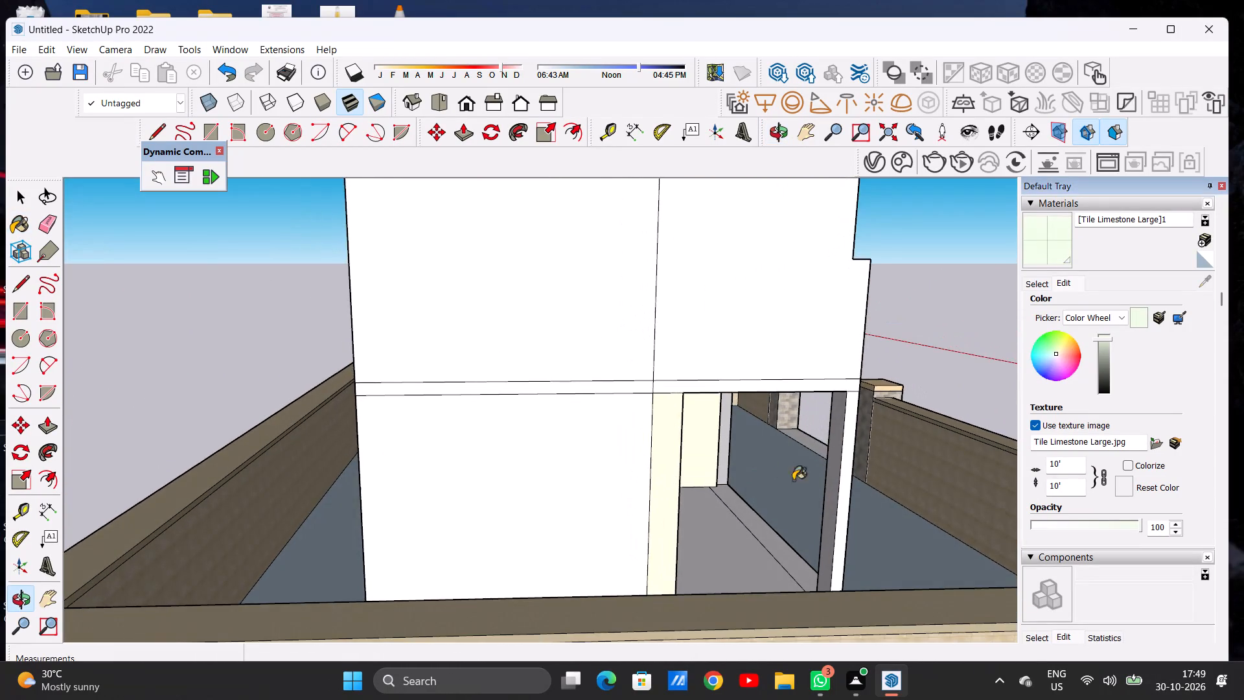
pyautogui.scroll(1, 811, 500)
pyautogui.scroll(-1, 855, 504)
pyautogui.scroll(6, 862, 503)
pyautogui.scroll(-1, 824, 505)
pyautogui.scroll(3, 824, 505)
pyautogui.click(811, 498)
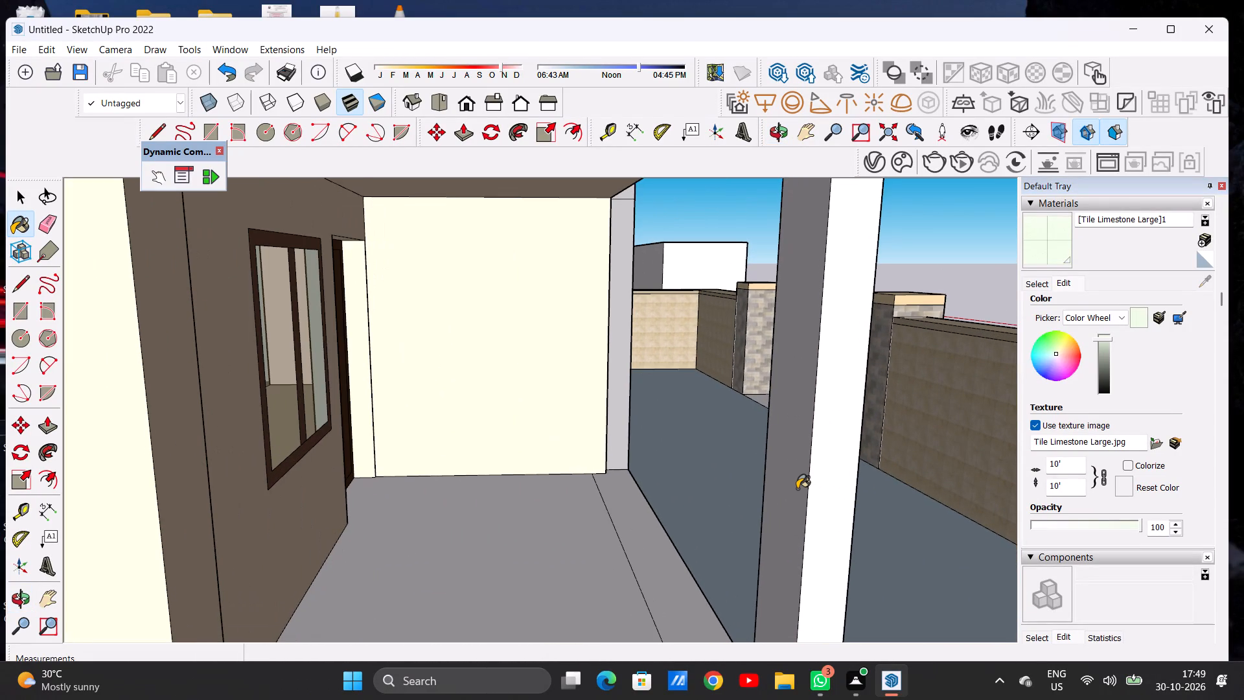
pyautogui.click(794, 487)
# Paint the underside of the side beam above the open end of the porch with Tile Limestone Large.
pyautogui.moveTo(829, 474); pyautogui.dragTo(430, 467, button='middle')
pyautogui.scroll(1, 434, 469)
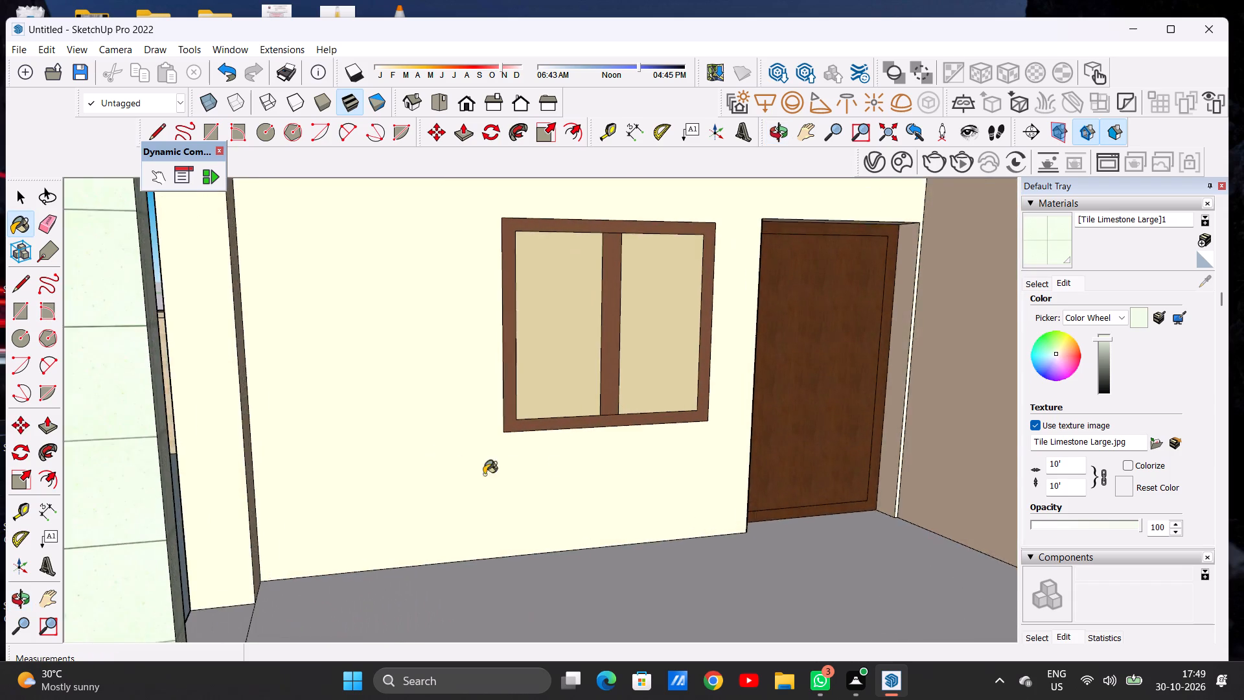
pyautogui.scroll(-9, 579, 472)
pyautogui.moveTo(715, 476); pyautogui.dragTo(584, 487, button='middle')
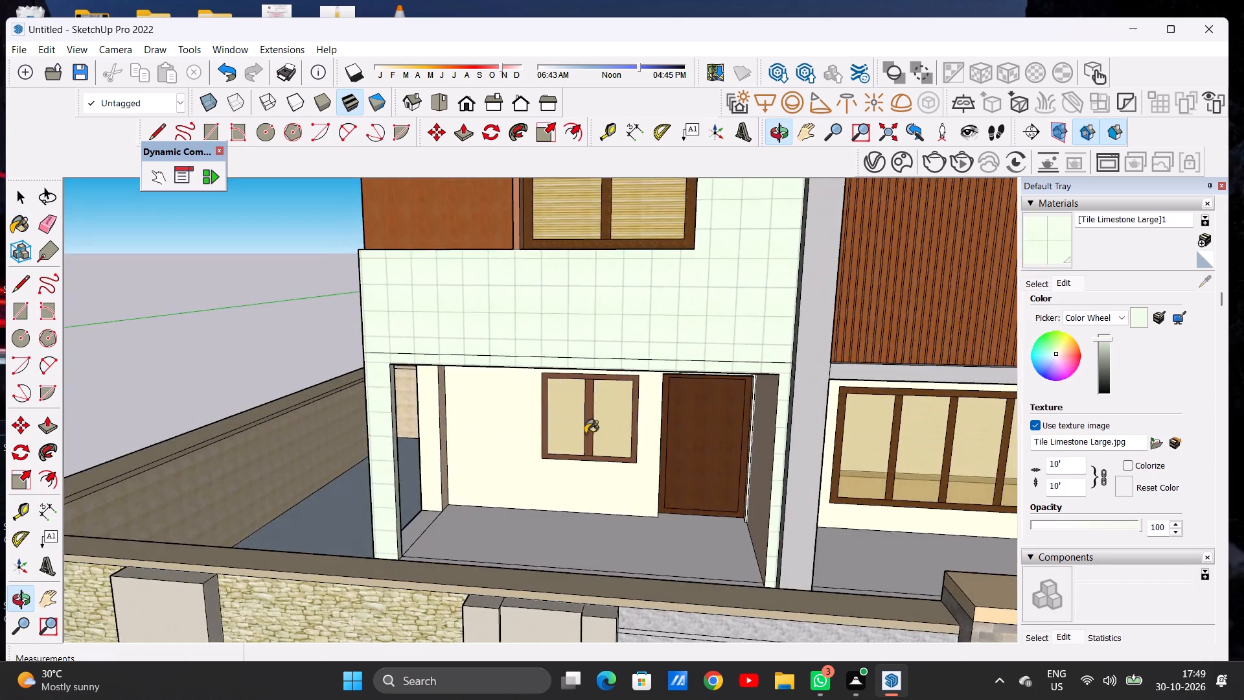
pyautogui.scroll(3, 586, 406)
pyautogui.scroll(-1, 587, 406)
pyautogui.scroll(7, 587, 406)
pyautogui.moveTo(604, 479); pyautogui.dragTo(623, 414, button='middle')
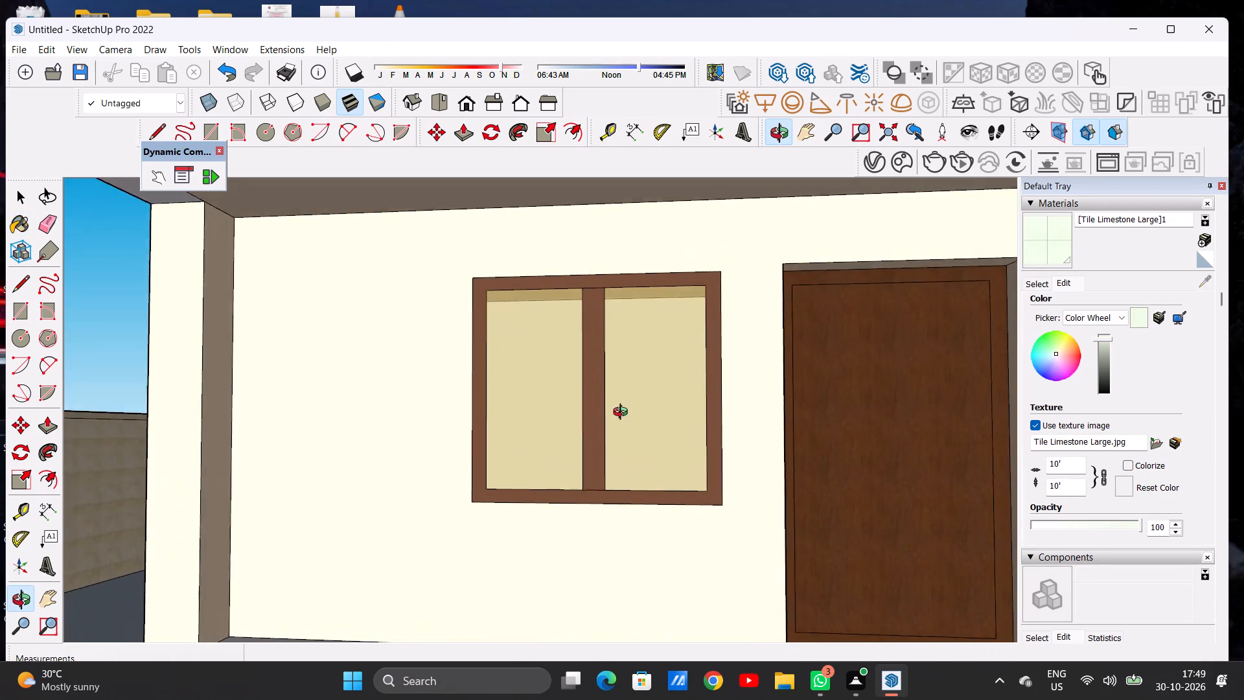
pyautogui.moveTo(623, 414); pyautogui.dragTo(628, 428, button='middle')
pyautogui.scroll(-8, 629, 476)
pyautogui.moveTo(598, 480); pyautogui.dragTo(584, 450, button='middle')
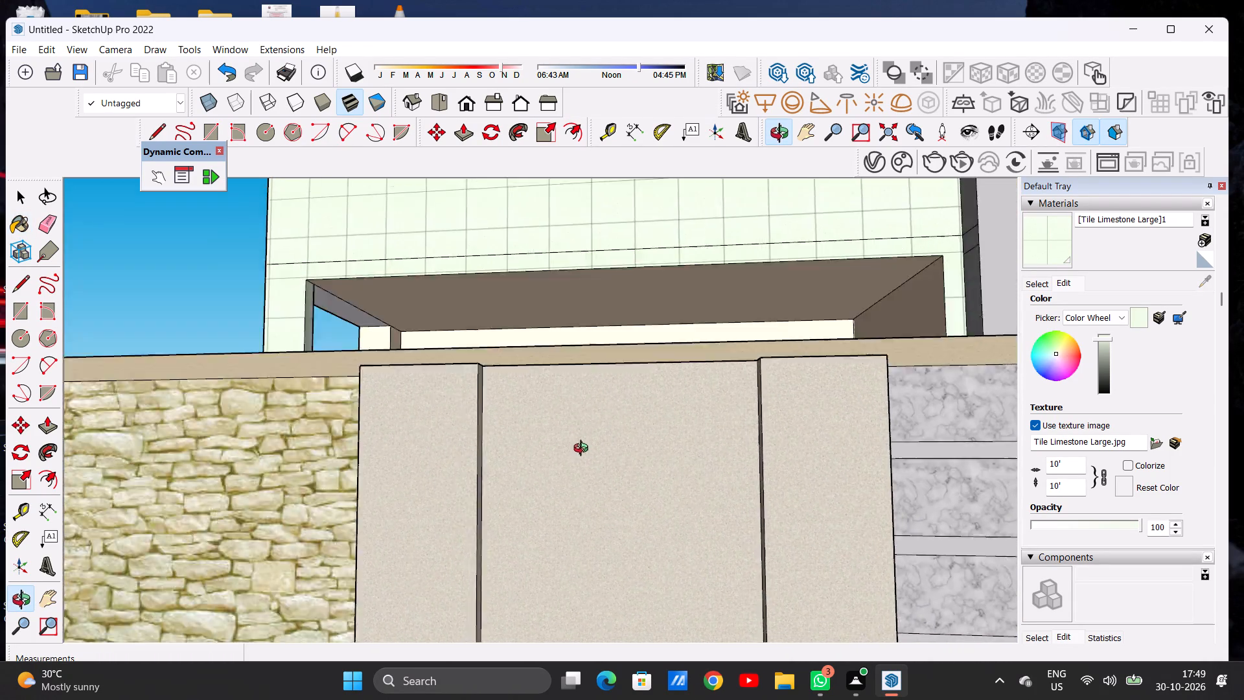
pyautogui.moveTo(584, 450); pyautogui.dragTo(588, 474, button='middle')
pyautogui.scroll(2, 509, 295)
pyautogui.scroll(-1, 509, 295)
pyautogui.scroll(5, 509, 295)
pyautogui.moveTo(534, 339); pyautogui.dragTo(562, 317, button='middle')
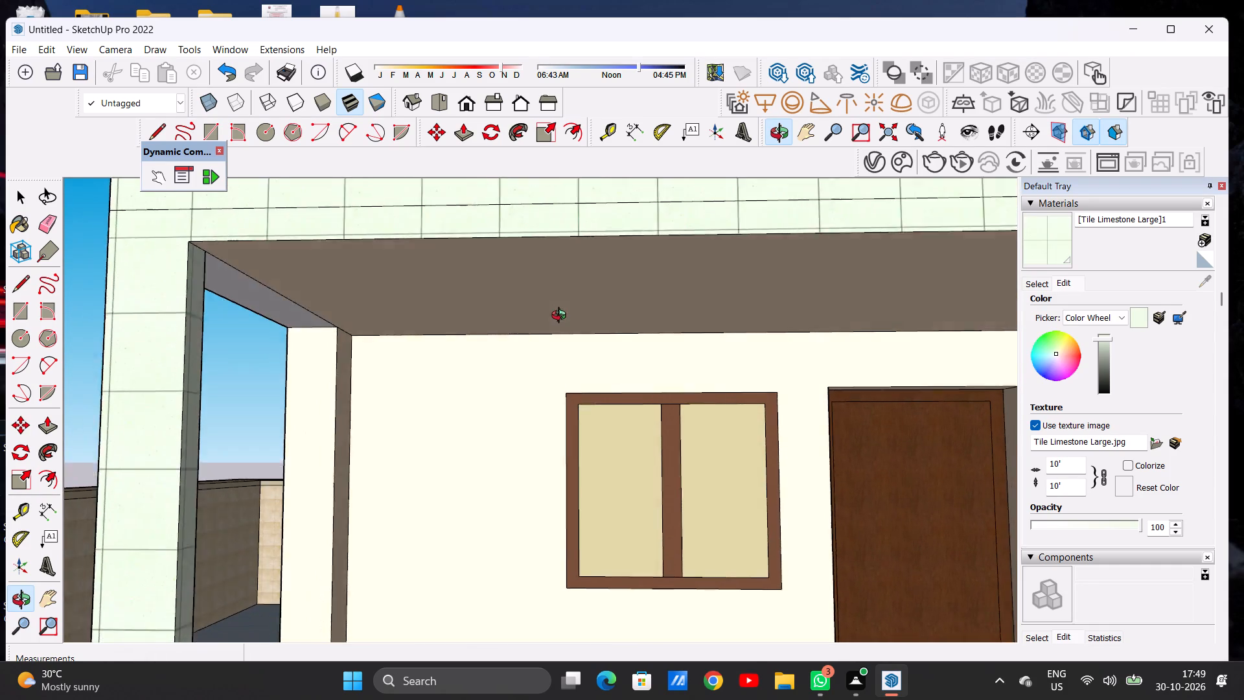
pyautogui.moveTo(562, 317); pyautogui.dragTo(563, 320, button='middle')
pyautogui.scroll(11, 361, 329)
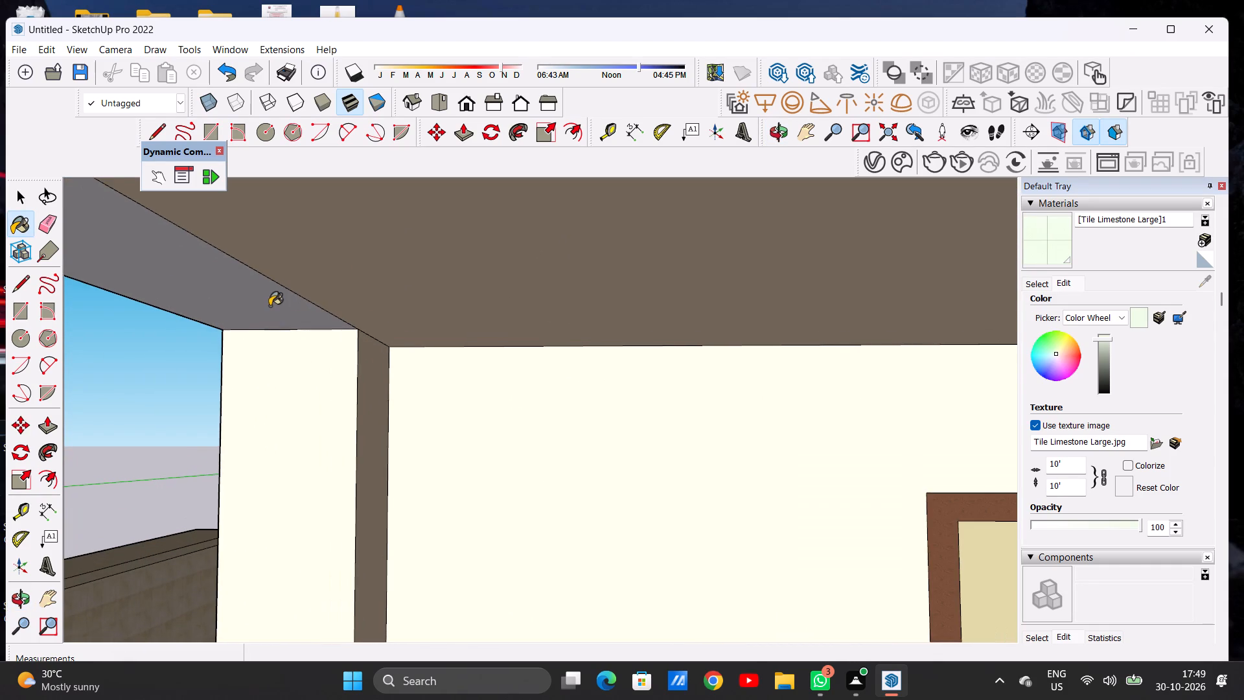
pyautogui.click(270, 306)
# Examine the limestone-tiled front facade, the glazed bays and the balcony side of the house from several angles.
pyautogui.scroll(-8, 317, 327)
pyautogui.scroll(1, 352, 362)
pyautogui.scroll(-19, 353, 362)
pyautogui.moveTo(425, 300); pyautogui.dragTo(426, 335, button='middle')
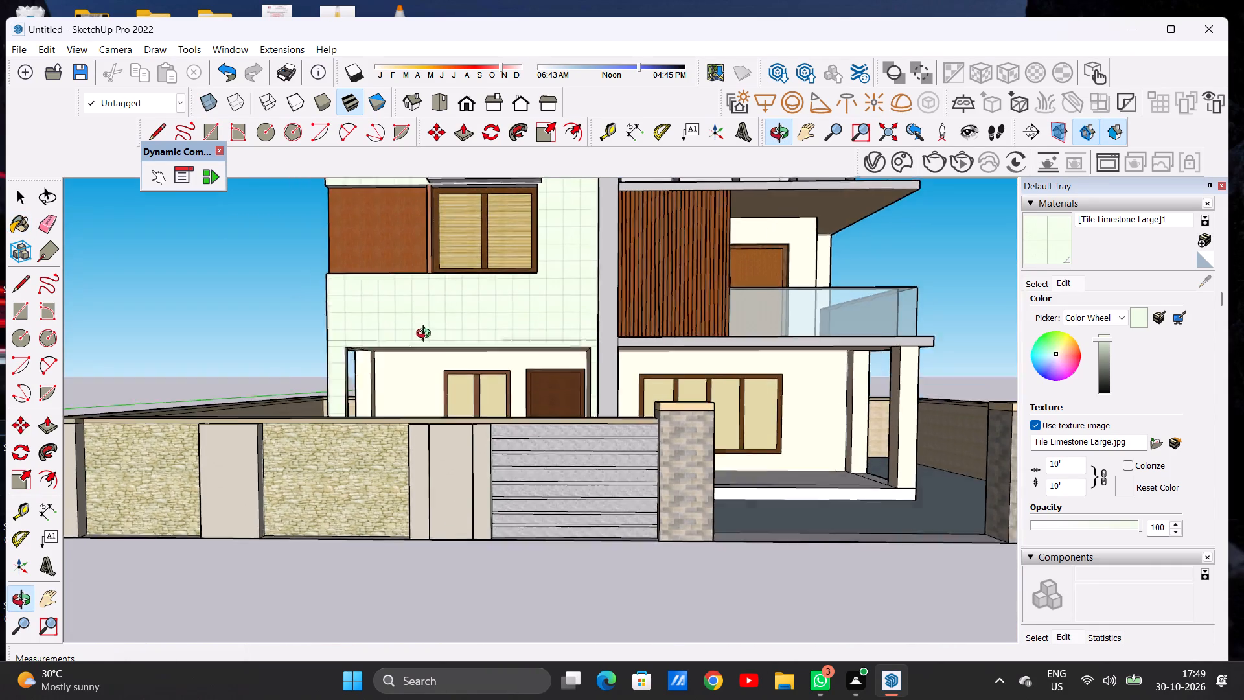
pyautogui.moveTo(426, 335); pyautogui.dragTo(424, 353, button='middle')
pyautogui.scroll(-20, 446, 334)
pyautogui.scroll(-3, 446, 334)
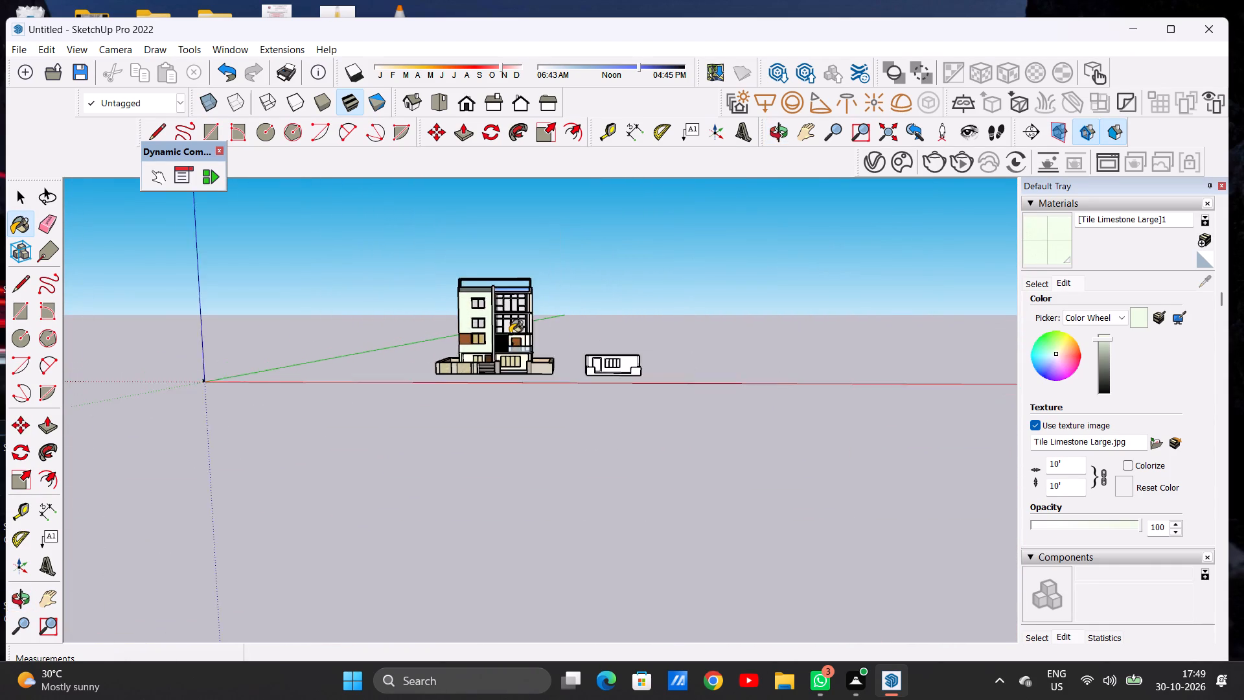
pyautogui.scroll(4, 510, 320)
pyautogui.scroll(-1, 507, 316)
pyautogui.scroll(2, 507, 316)
pyautogui.scroll(-1, 507, 316)
pyautogui.scroll(15, 496, 310)
pyautogui.scroll(-1, 512, 301)
pyautogui.scroll(1, 512, 300)
pyautogui.scroll(-1, 512, 299)
pyautogui.scroll(3, 512, 299)
pyautogui.moveTo(570, 294); pyautogui.dragTo(505, 306, button='middle')
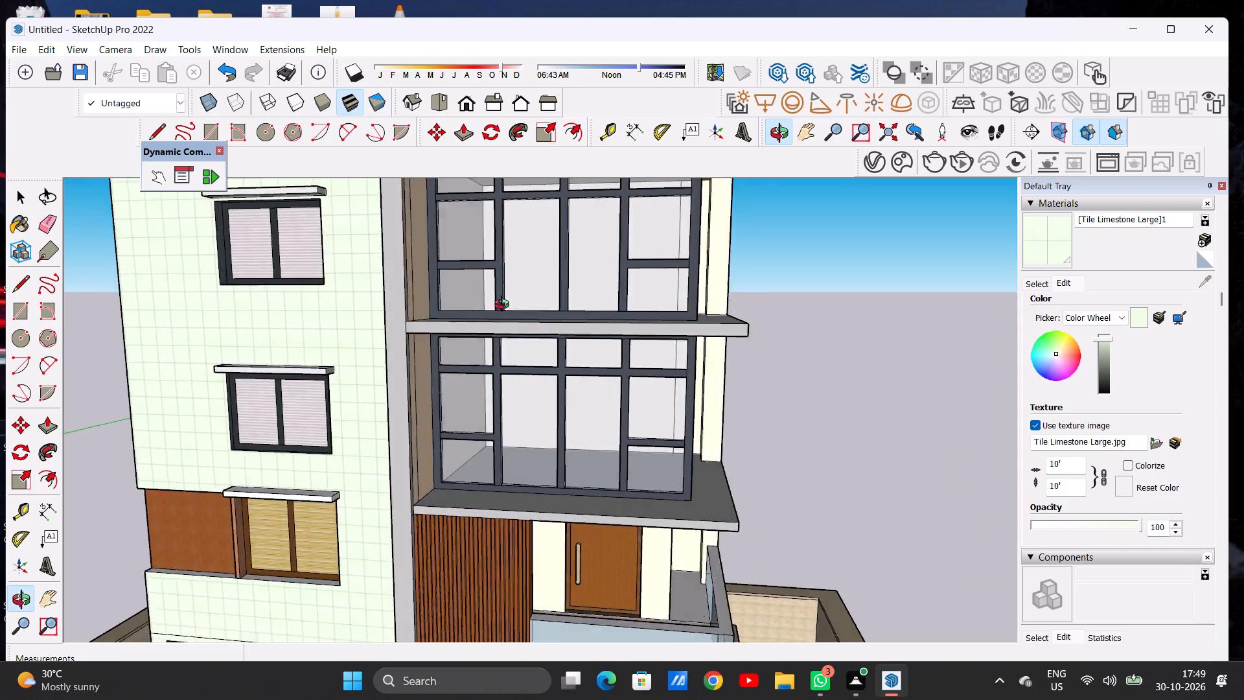
pyautogui.moveTo(505, 306); pyautogui.dragTo(508, 328, button='middle')
pyautogui.press('space')
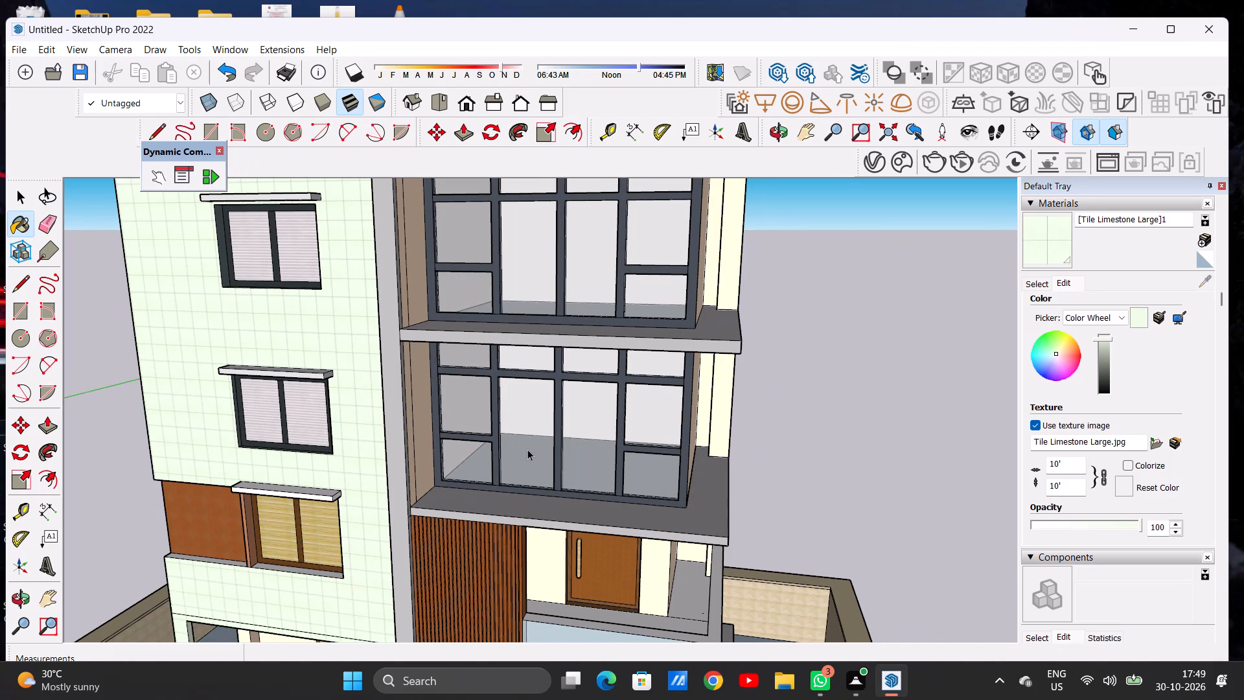
pyautogui.scroll(-8, 660, 336)
pyautogui.moveTo(711, 353); pyautogui.dragTo(336, 375, button='middle')
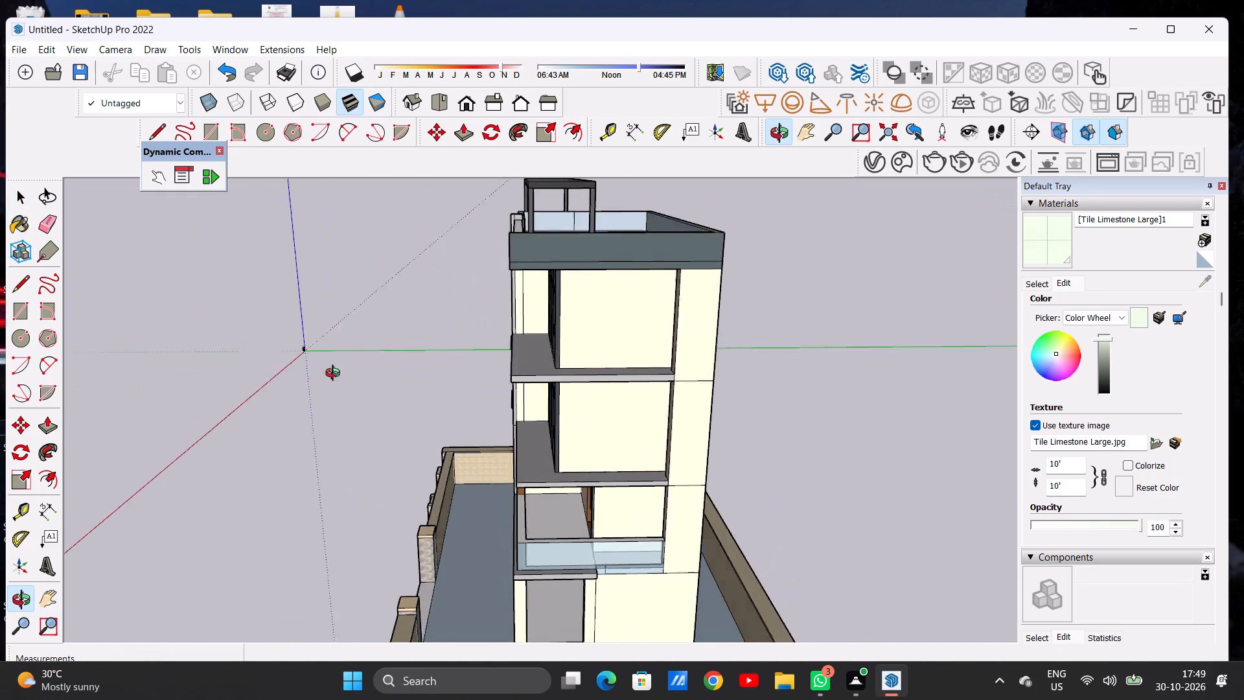
pyautogui.moveTo(336, 375); pyautogui.dragTo(871, 346, button='middle')
pyautogui.scroll(5, 658, 479)
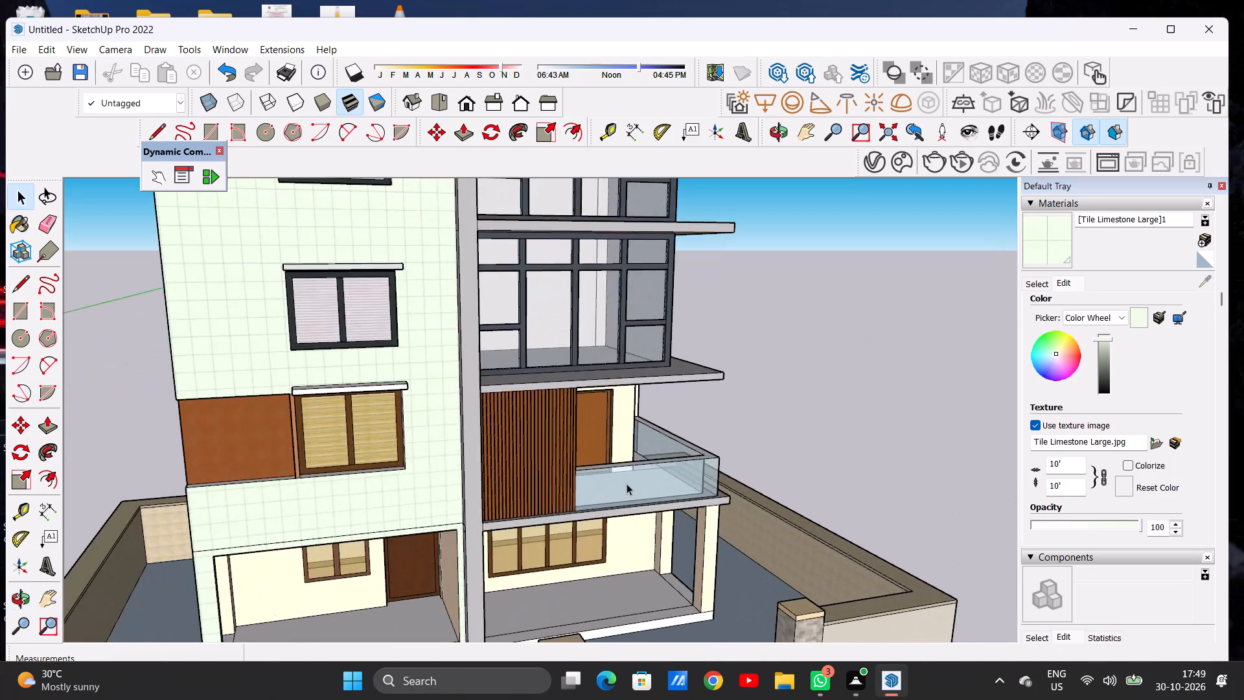
pyautogui.moveTo(667, 469); pyautogui.dragTo(453, 440, button='middle')
pyautogui.moveTo(426, 439); pyautogui.dragTo(277, 439, button='middle')
pyautogui.moveTo(242, 439); pyautogui.dragTo(121, 437, button='middle')
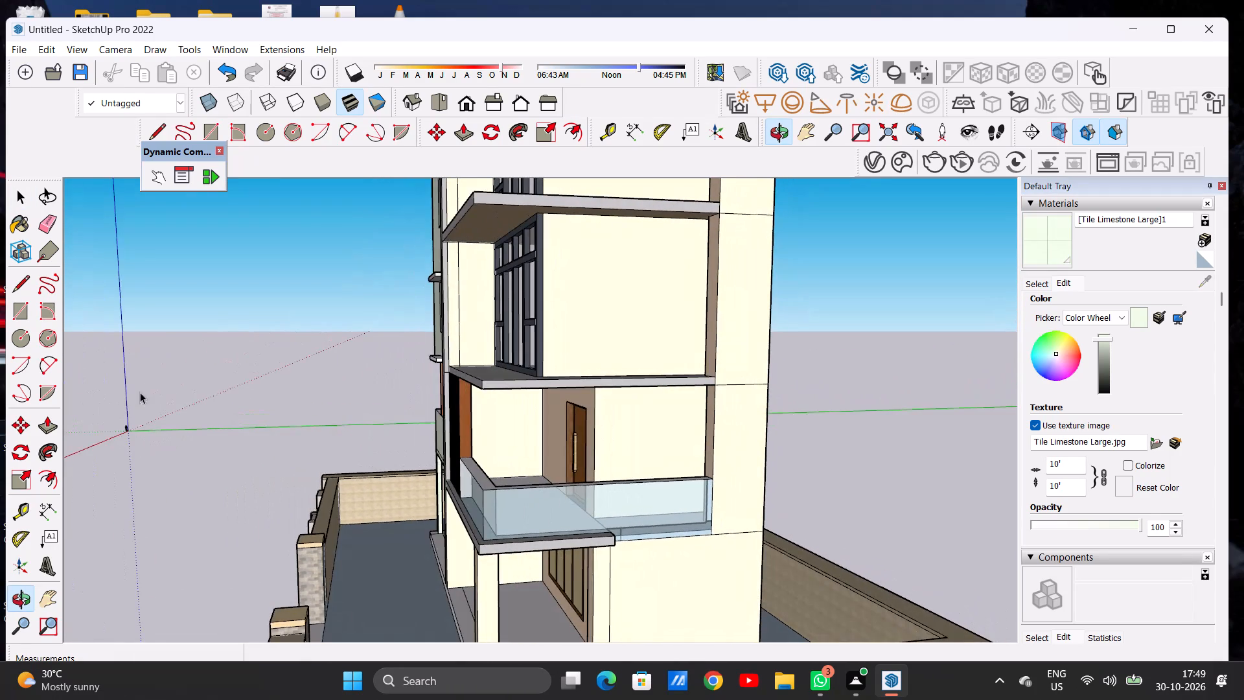
# Examine the glazed front bays and the roof terrace with its pergola from the front and from above.
pyautogui.moveTo(540, 469); pyautogui.dragTo(897, 472, button='middle')
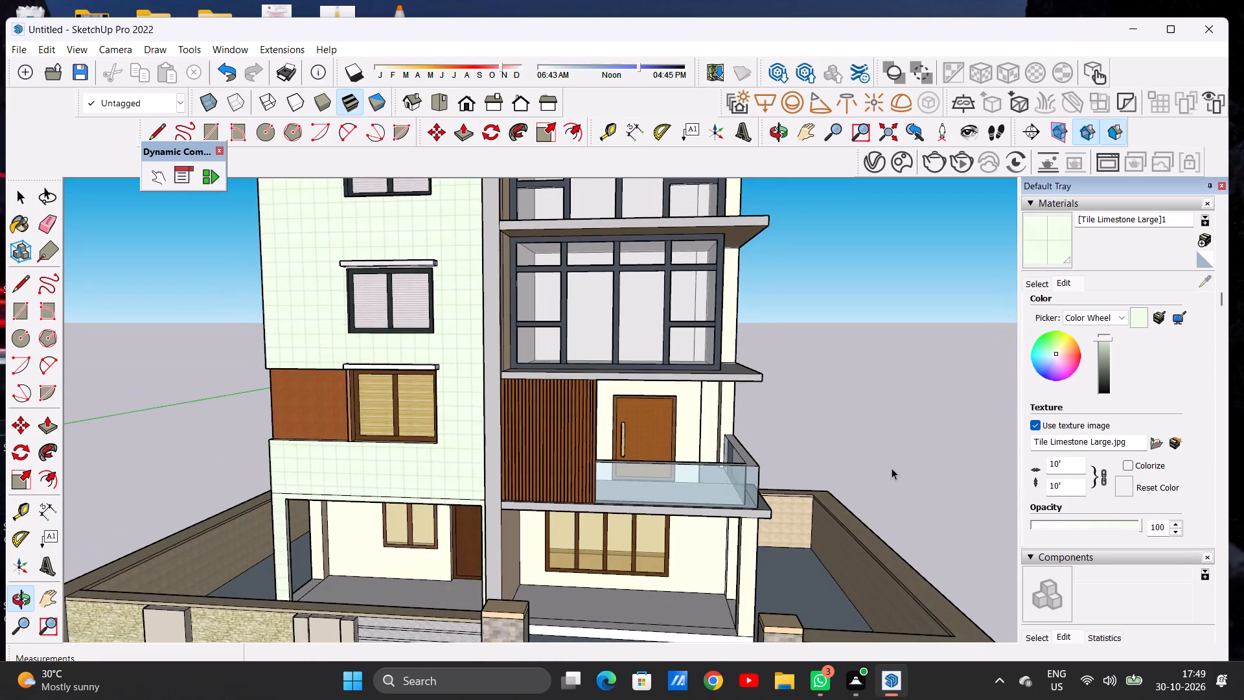
pyautogui.scroll(-7, 575, 432)
pyautogui.scroll(-6, 496, 406)
pyautogui.moveTo(593, 446); pyautogui.dragTo(620, 445, button='middle')
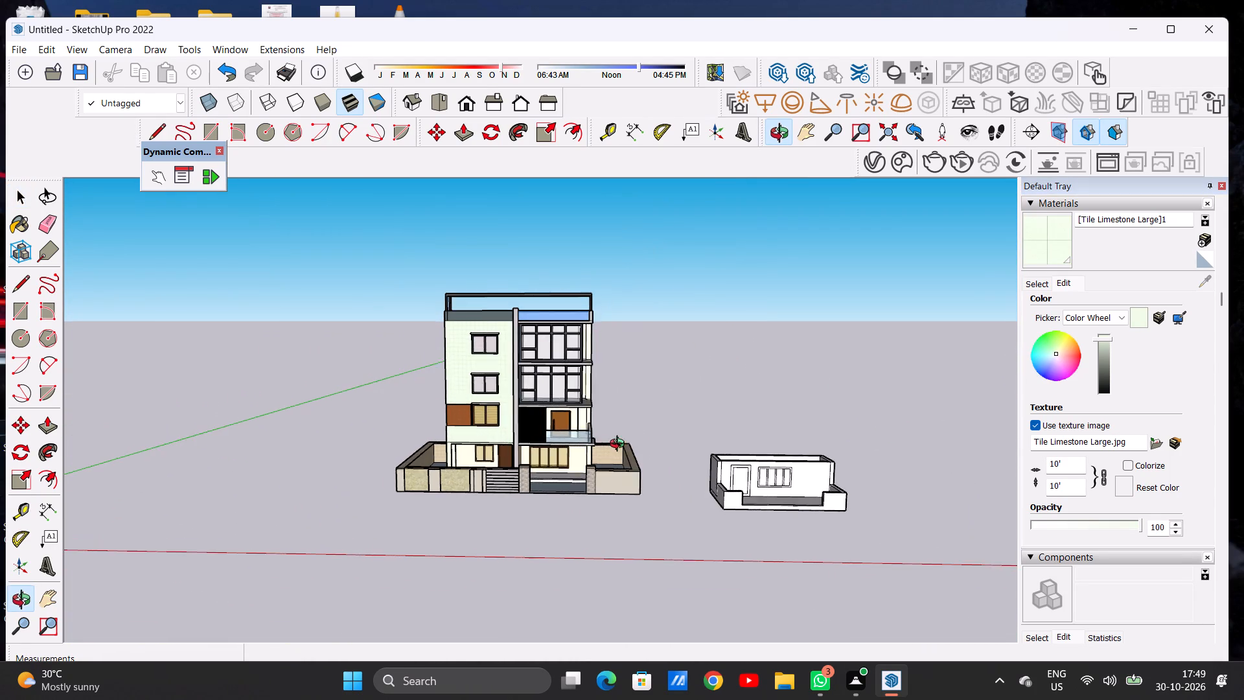
pyautogui.moveTo(620, 445); pyautogui.dragTo(620, 533, button='middle')
pyautogui.scroll(11, 532, 325)
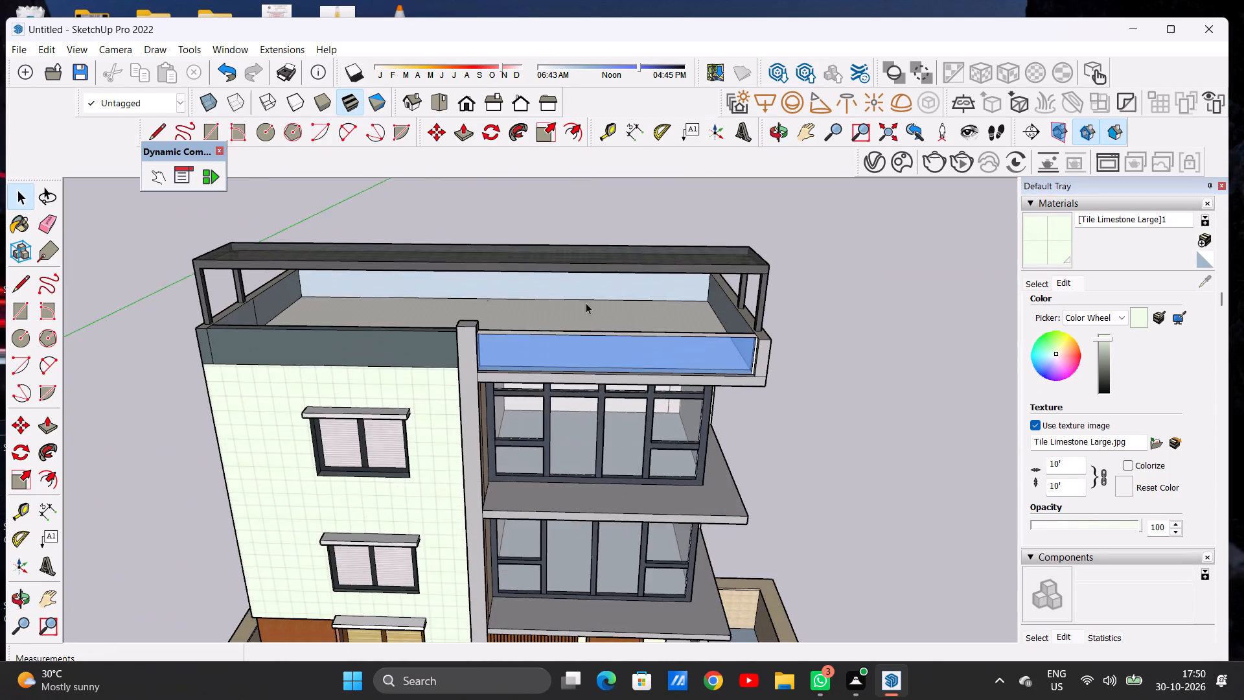
pyautogui.moveTo(630, 299); pyautogui.dragTo(294, 498, button='middle')
pyautogui.scroll(5, 653, 461)
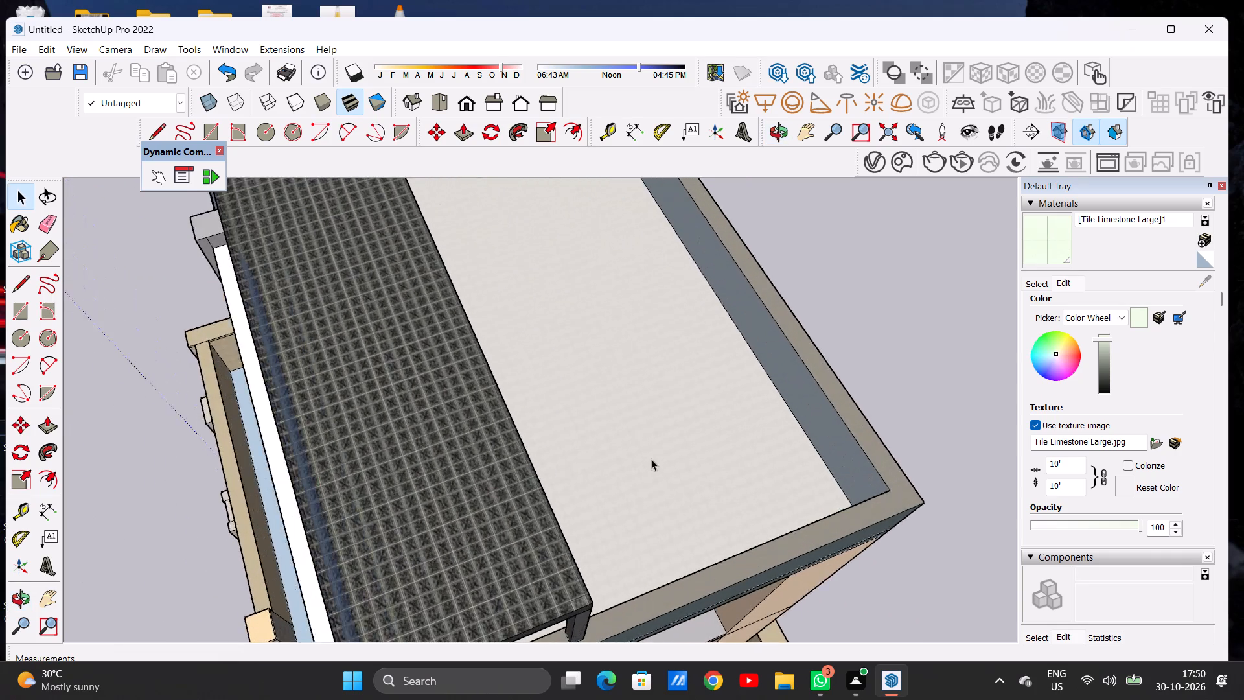
pyautogui.scroll(9, 651, 459)
pyautogui.scroll(-16, 597, 420)
pyautogui.moveTo(619, 417); pyautogui.dragTo(689, 371, button='middle')
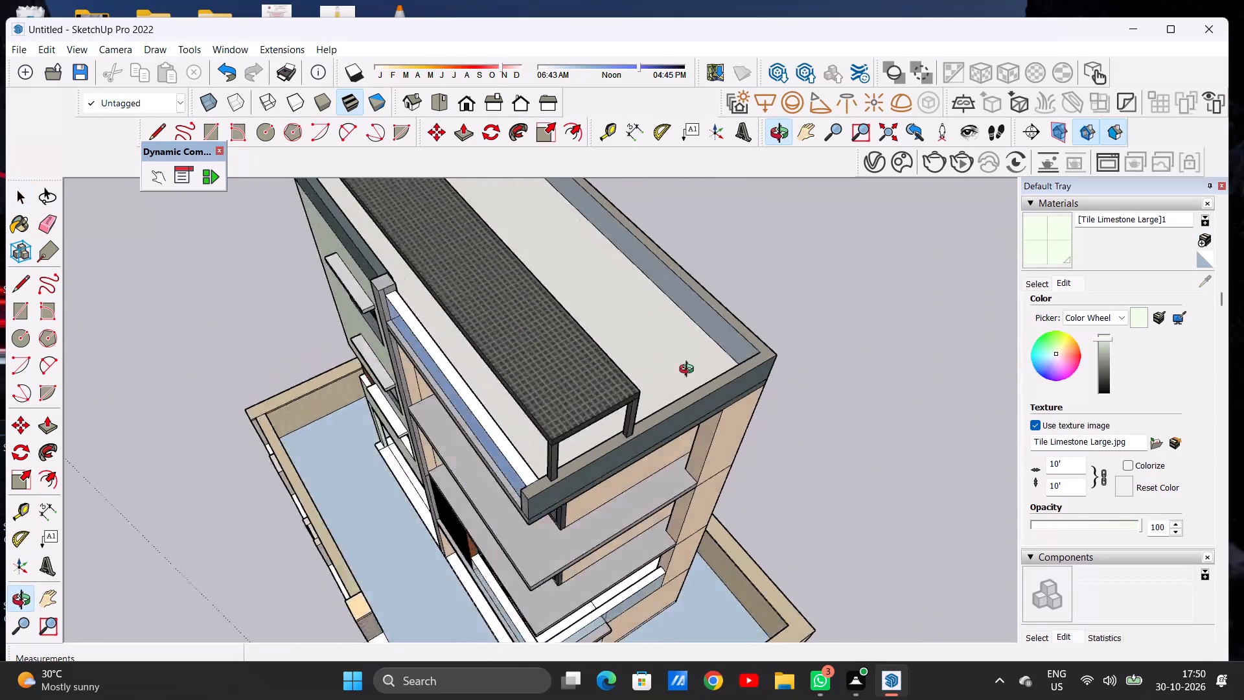
pyautogui.moveTo(689, 371); pyautogui.dragTo(835, 262, button='middle')
pyautogui.moveTo(616, 353); pyautogui.dragTo(754, 254, button='middle')
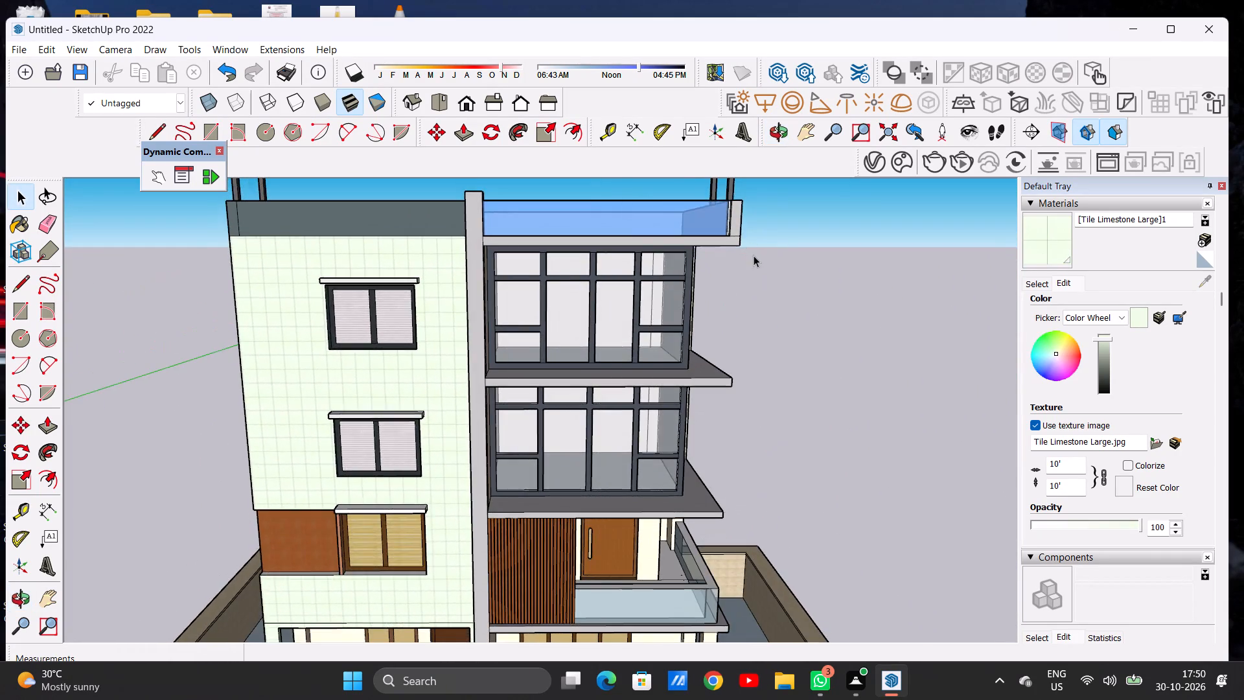
# Examine the whole front of the house and the ground-floor porch, moving from a distant view to a close one.
pyautogui.scroll(-12, 748, 292)
pyautogui.moveTo(664, 428); pyautogui.dragTo(659, 388, button='middle')
pyautogui.scroll(2, 654, 434)
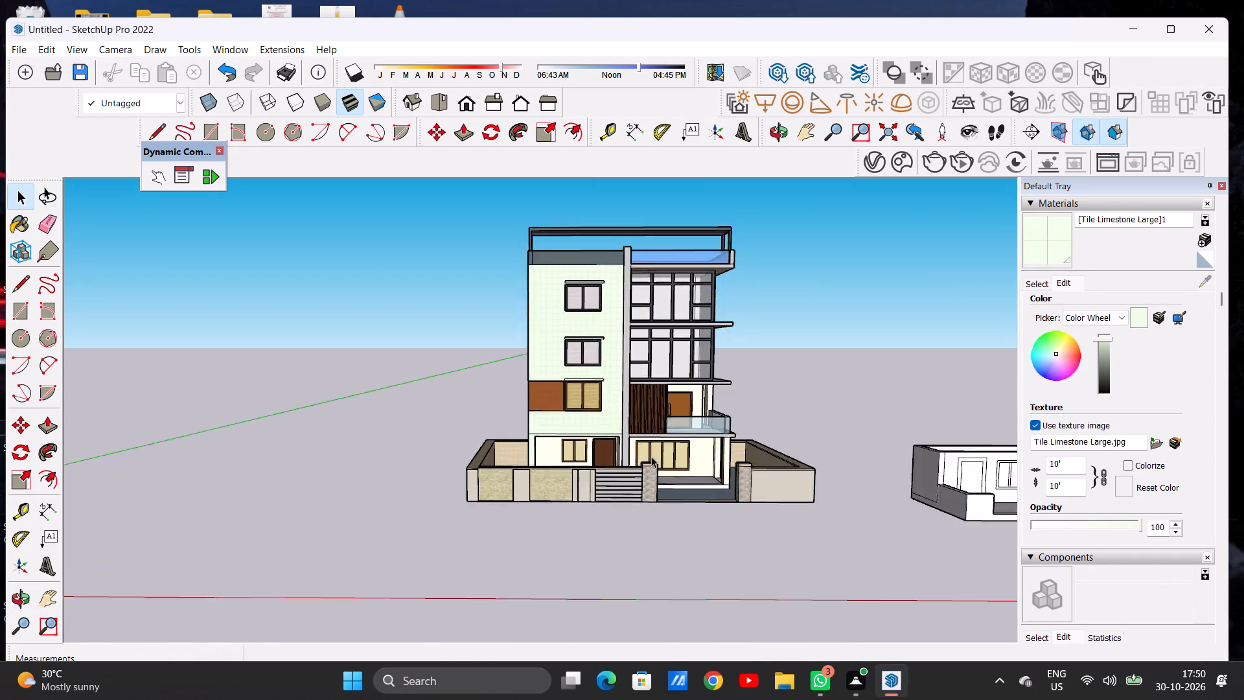
pyautogui.scroll(2, 651, 456)
pyautogui.scroll(-1, 637, 520)
pyautogui.scroll(6, 634, 533)
pyautogui.scroll(-1, 704, 511)
pyautogui.scroll(3, 704, 511)
pyautogui.scroll(-6, 574, 513)
pyautogui.scroll(1, 557, 517)
pyautogui.scroll(-6, 557, 517)
pyautogui.moveTo(599, 468); pyautogui.dragTo(603, 575, button='middle')
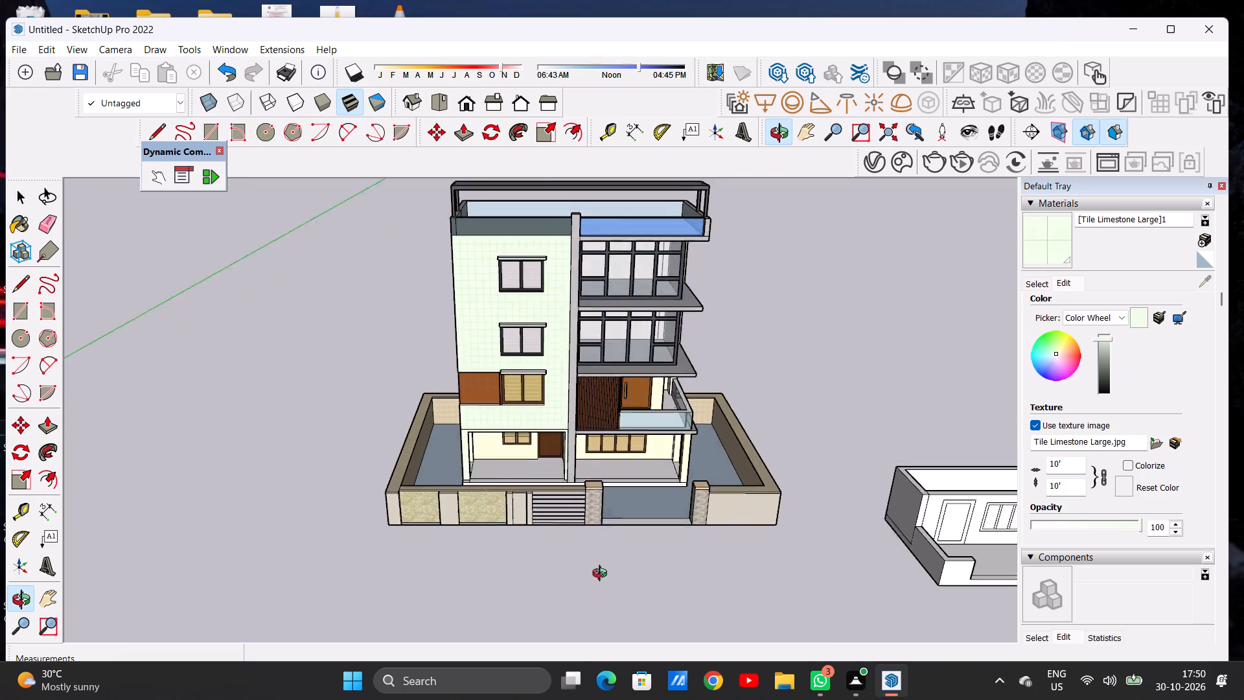
pyautogui.moveTo(603, 575); pyautogui.dragTo(604, 603, button='middle')
pyautogui.scroll(14, 542, 501)
pyautogui.scroll(1, 542, 414)
pyautogui.moveTo(542, 414); pyautogui.dragTo(540, 487, button='middle')
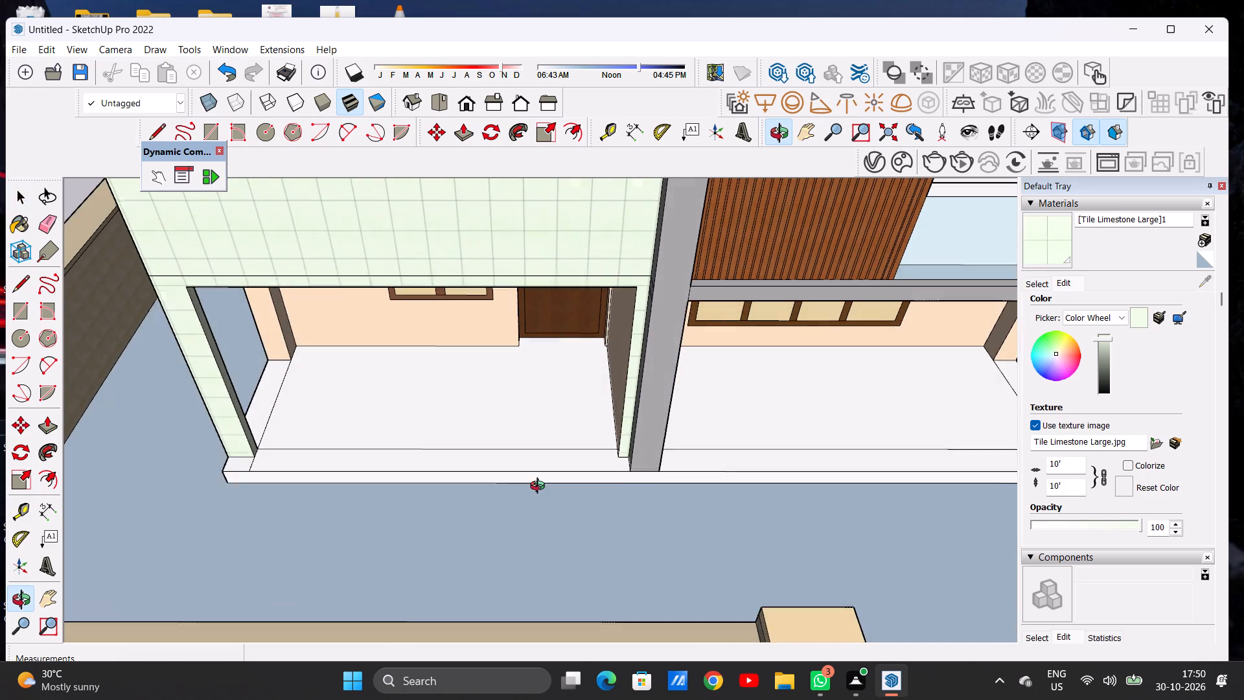
pyautogui.moveTo(540, 487); pyautogui.dragTo(540, 488, button='middle')
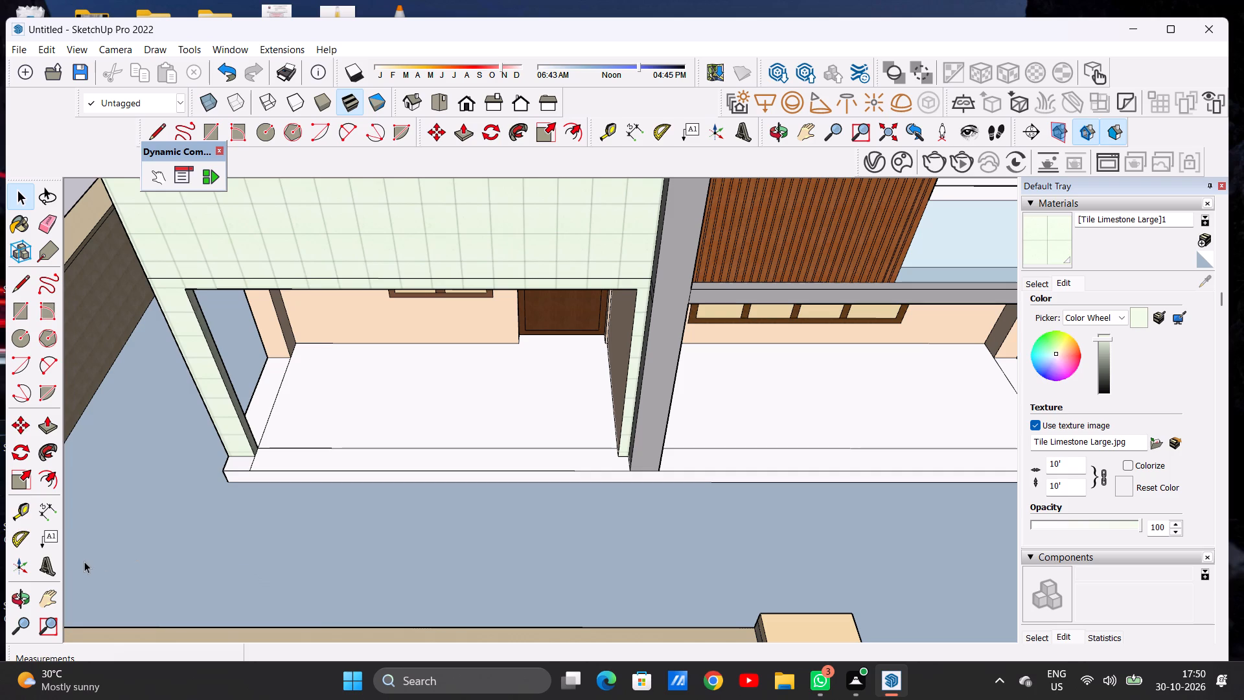
# Examine the unpainted ledges around the wood panel and the blind-covered window on the limestone-tiled front wall.
pyautogui.scroll(-19, 51, 585)
pyautogui.scroll(-2, 63, 609)
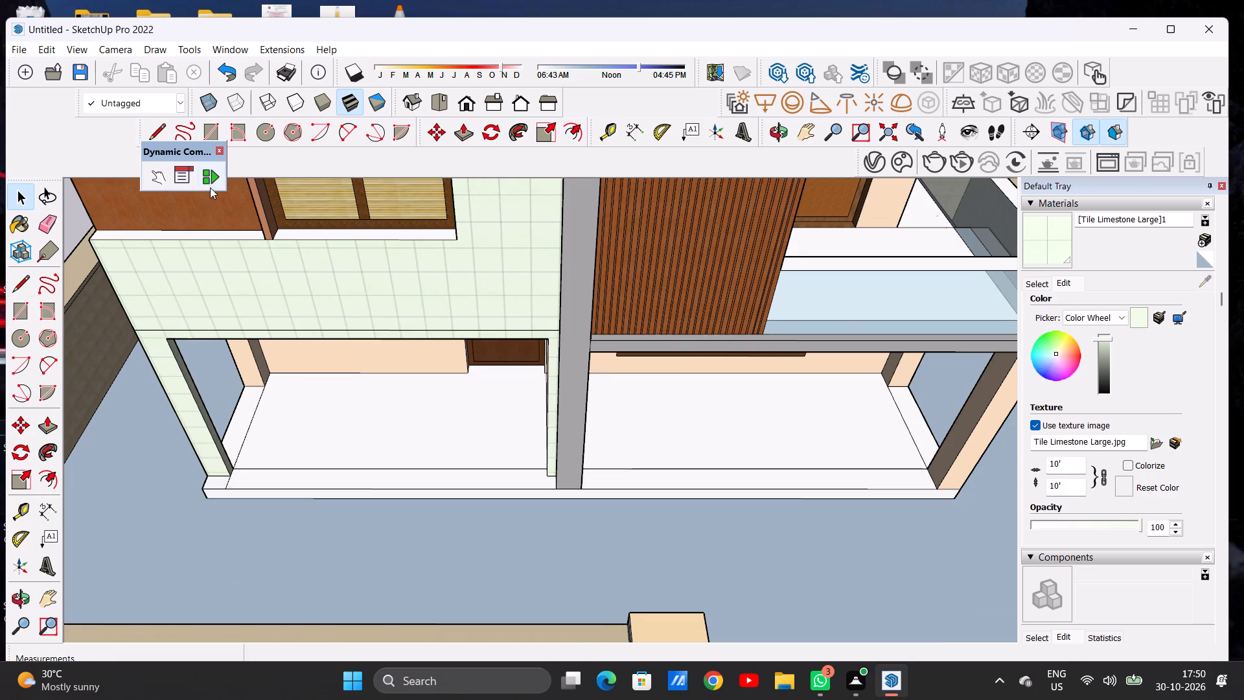
pyautogui.scroll(-8, 420, 384)
pyautogui.scroll(-9, 466, 416)
pyautogui.scroll(9, 437, 386)
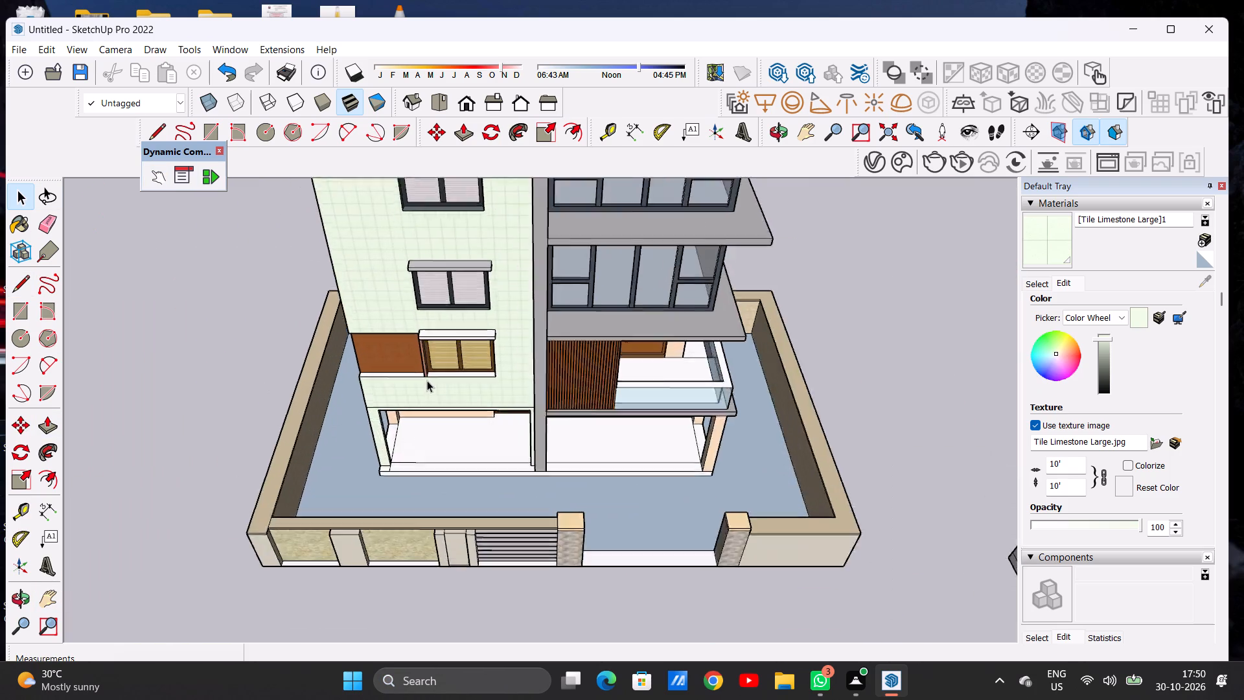
pyautogui.scroll(19, 427, 380)
pyautogui.scroll(-20, 411, 372)
pyautogui.scroll(-3, 411, 372)
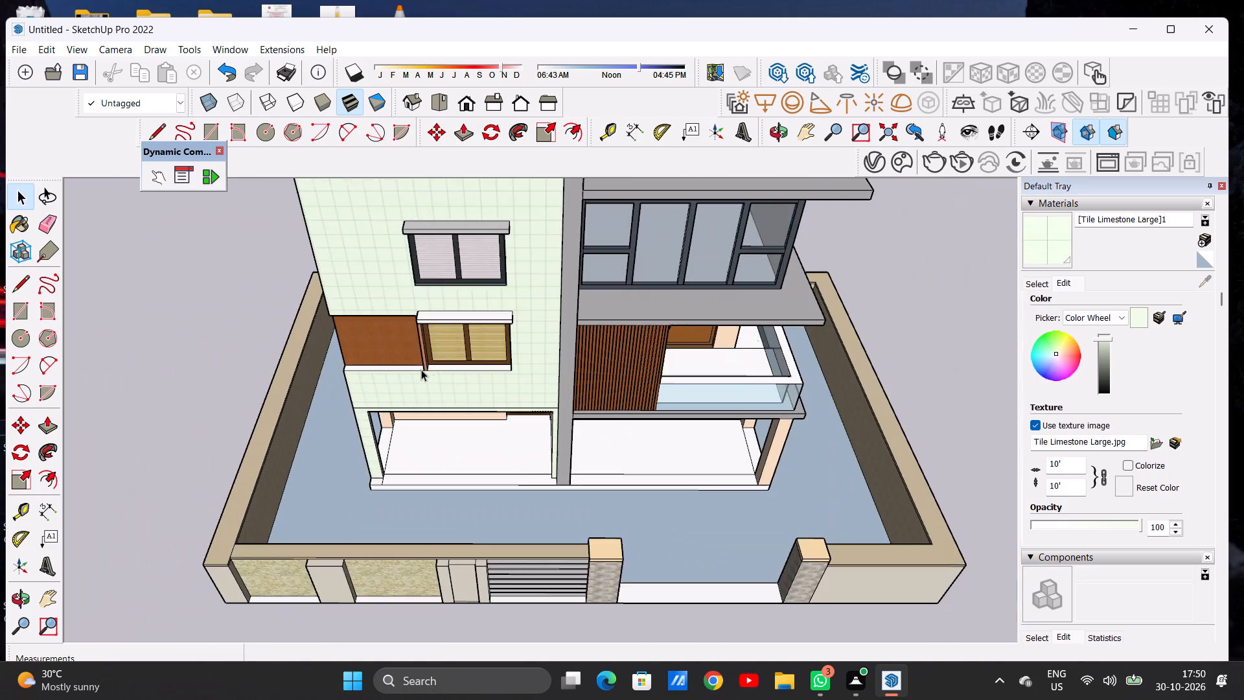
pyautogui.scroll(20, 390, 362)
pyautogui.scroll(4, 390, 362)
pyautogui.scroll(-1, 441, 378)
pyautogui.scroll(3, 441, 378)
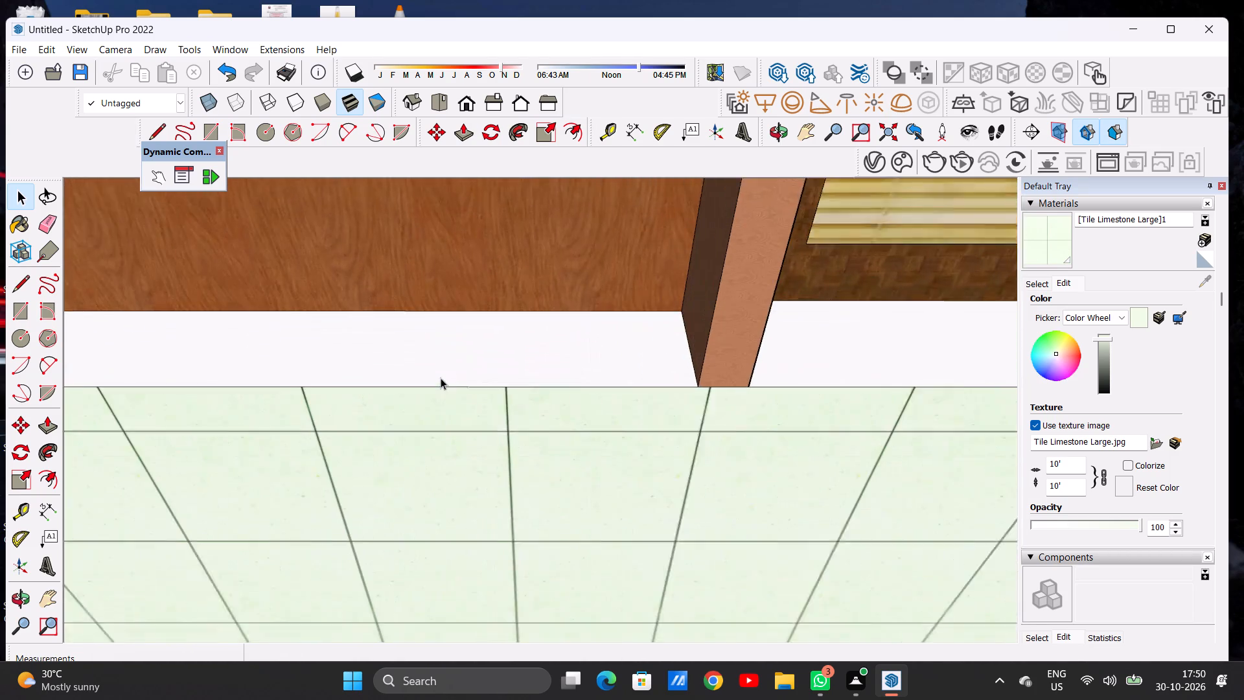
pyautogui.scroll(2, 441, 378)
pyautogui.scroll(-20, 452, 375)
pyautogui.scroll(-5, 452, 375)
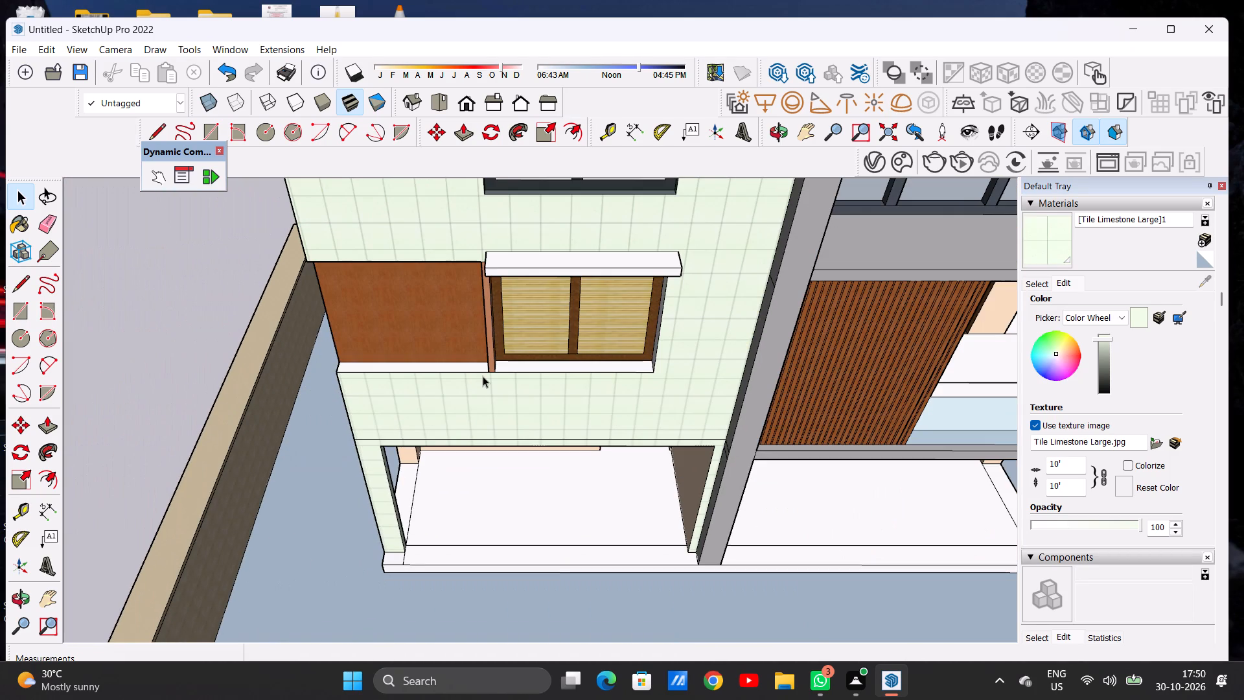
pyautogui.scroll(-3, 482, 382)
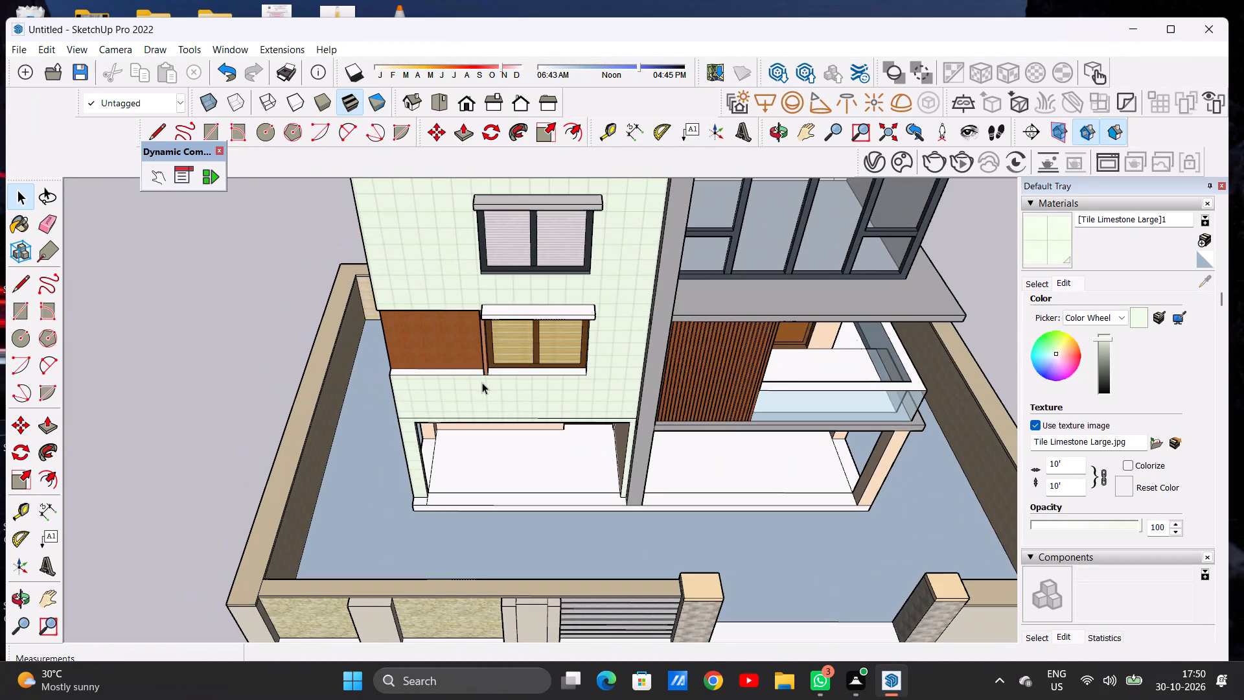
pyautogui.scroll(18, 546, 250)
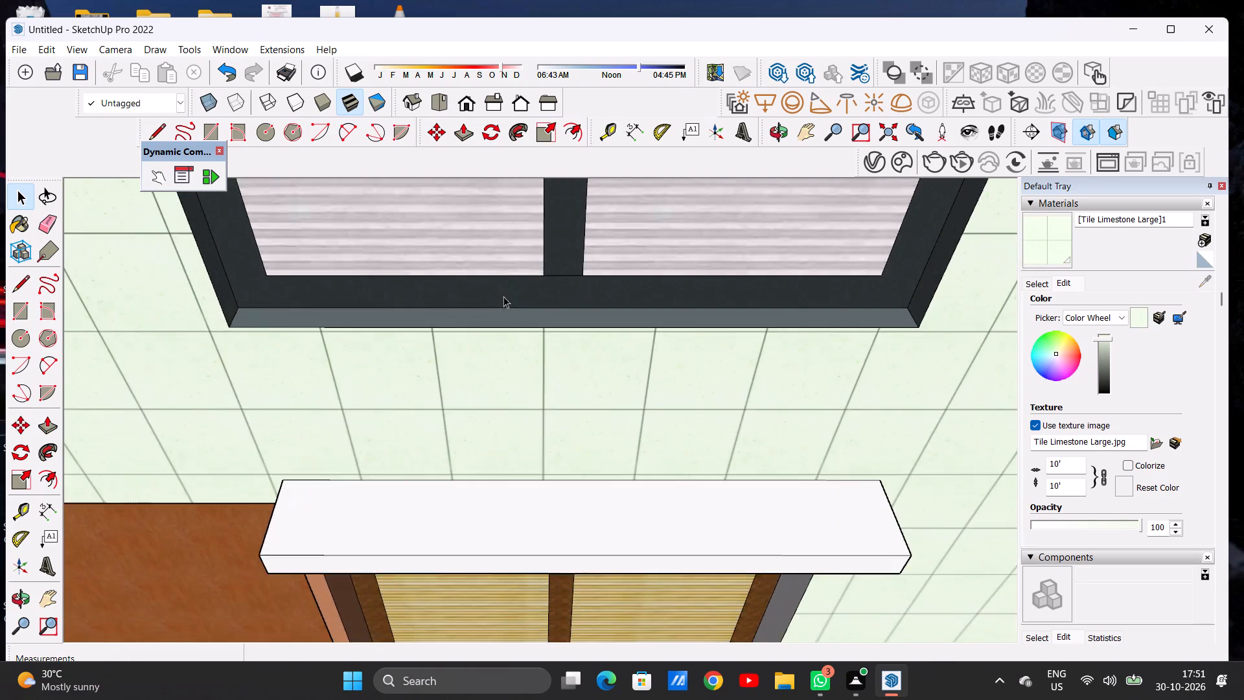
pyautogui.scroll(-13, 535, 299)
pyautogui.scroll(1, 547, 302)
pyautogui.scroll(-6, 547, 303)
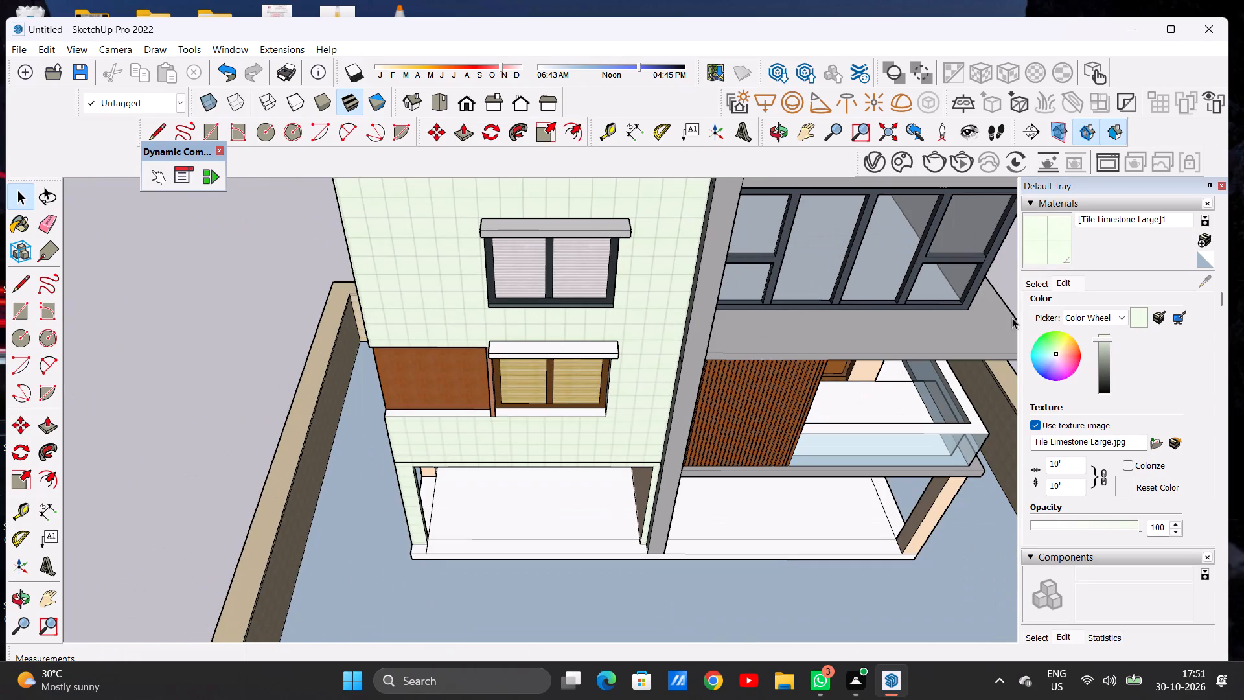
# Paint the bottom ledges of the wood panel recess and the adjoining window recess with Formica Speckled Grey from Synthetic Surfaces.
pyautogui.click(1035, 282)
pyautogui.click(1114, 305)
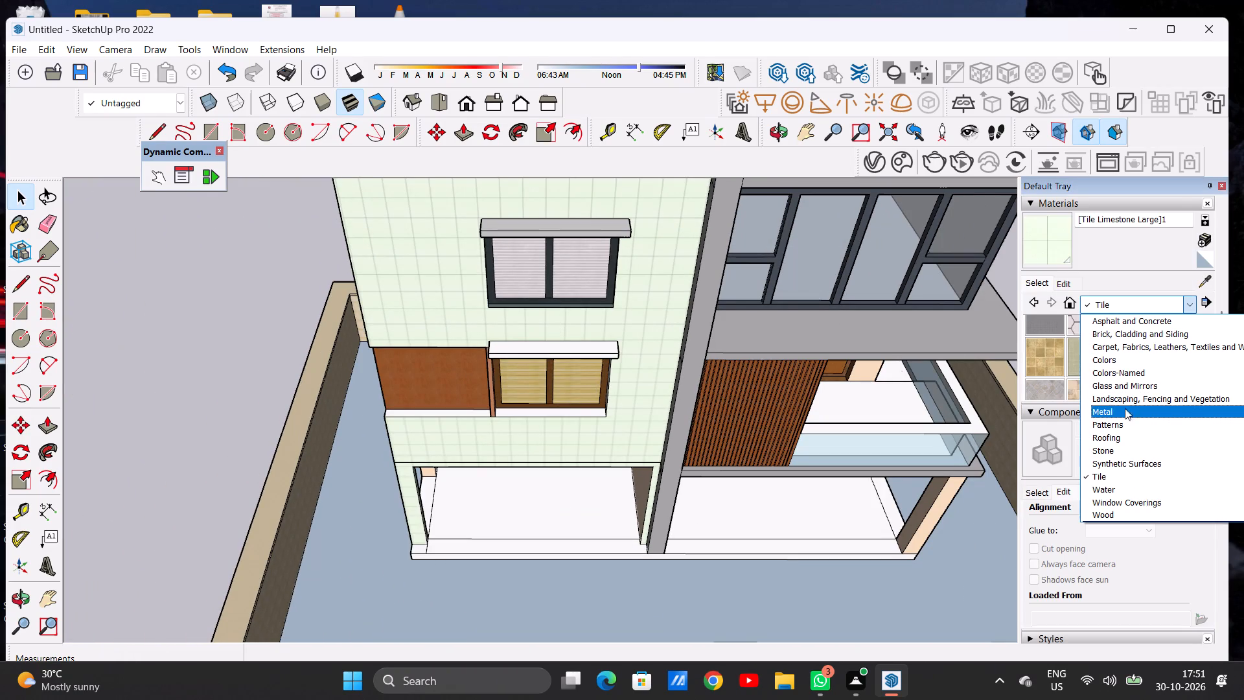
pyautogui.click(1142, 458)
pyautogui.click(1088, 385)
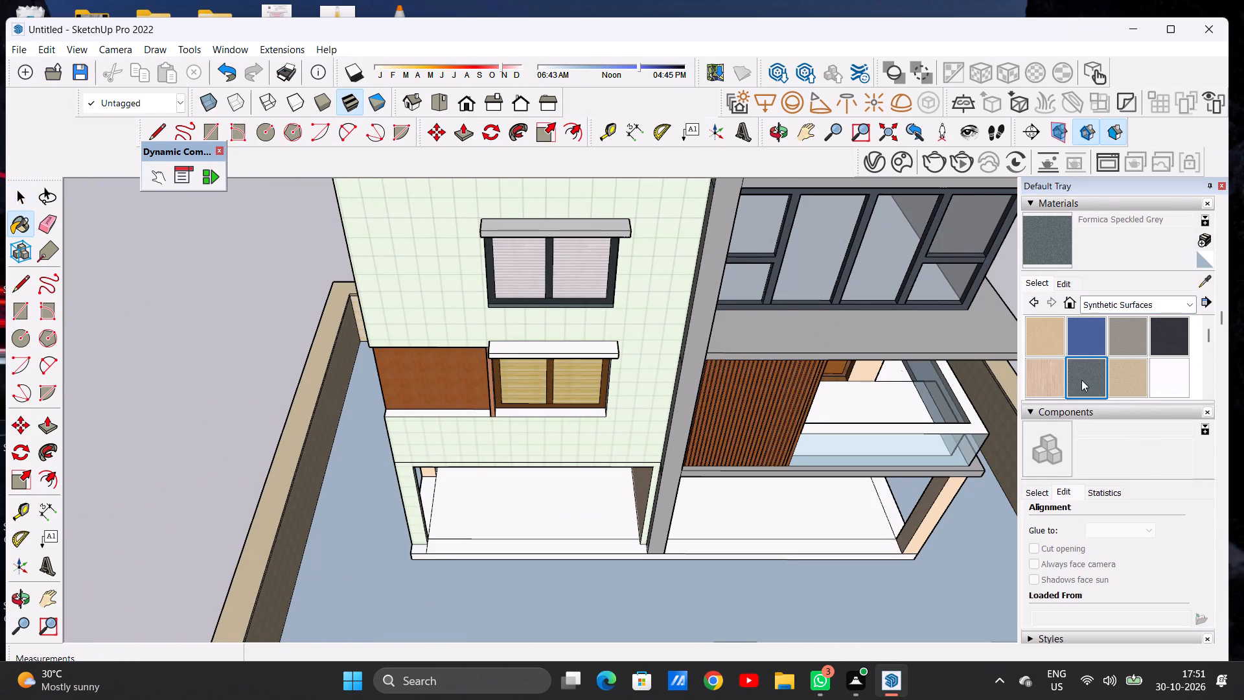
pyautogui.scroll(7, 501, 355)
pyautogui.scroll(7, 446, 383)
pyautogui.scroll(-1, 457, 534)
pyautogui.scroll(6, 457, 534)
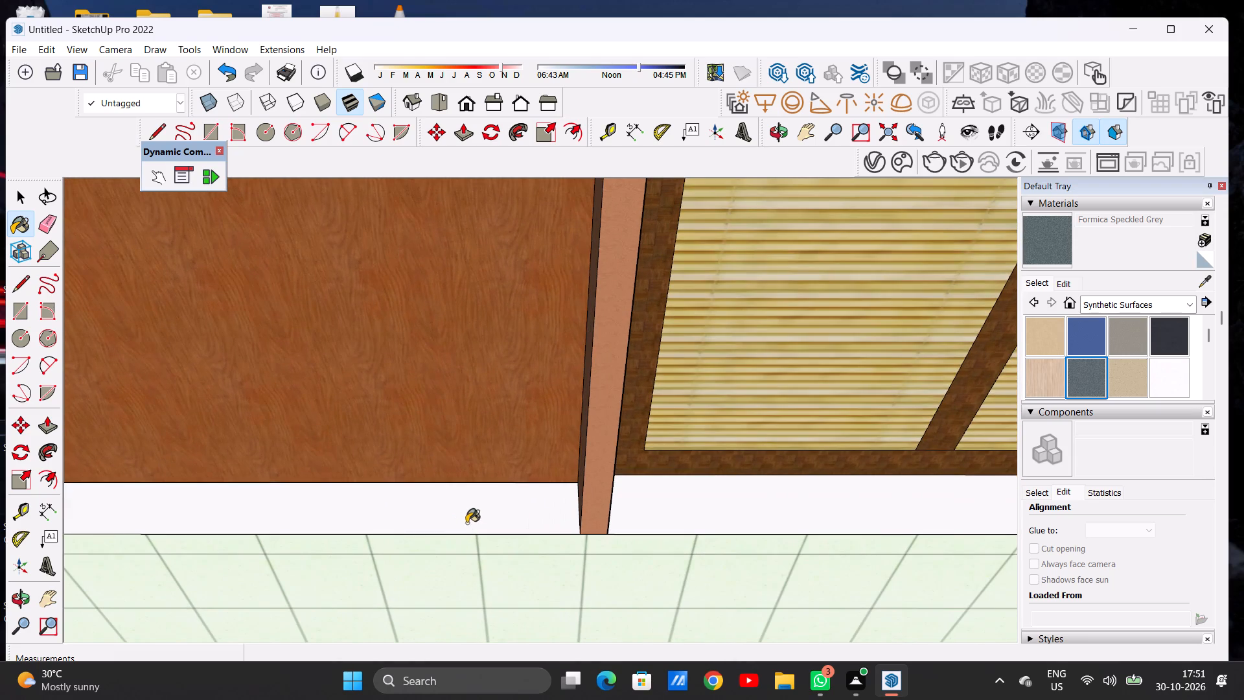
pyautogui.click(482, 510)
pyautogui.click(675, 500)
pyautogui.scroll(-10, 435, 511)
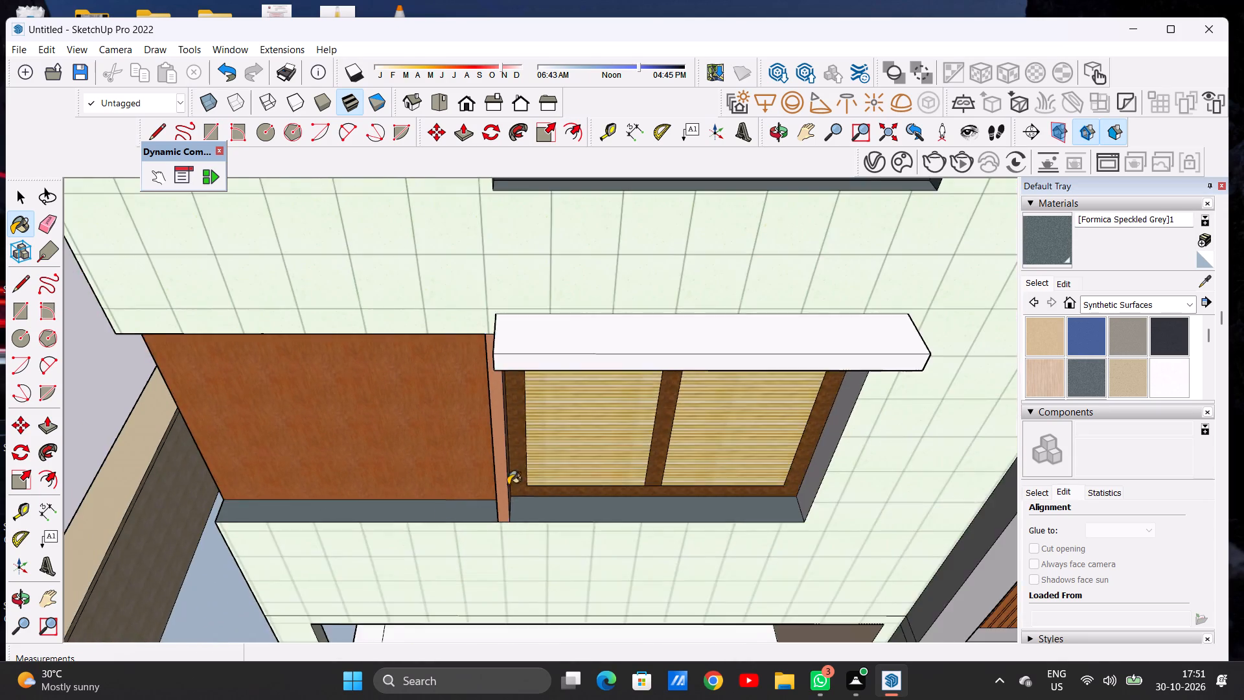
pyautogui.scroll(-6, 565, 465)
# Paint both side jambs of the recess around the brown-framed window beside the wood panel with Formica Speckled Grey.
pyautogui.moveTo(616, 498); pyautogui.dragTo(593, 395, button='middle')
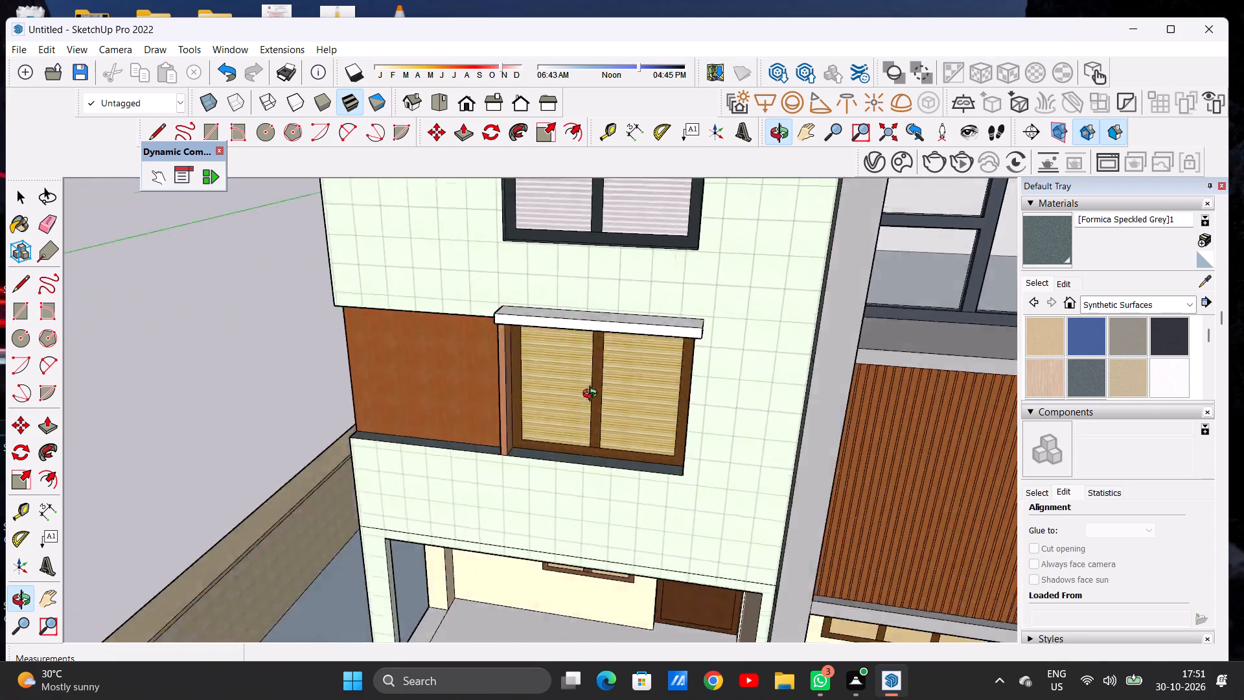
pyautogui.moveTo(593, 395); pyautogui.dragTo(789, 395, button='middle')
pyautogui.scroll(13, 740, 411)
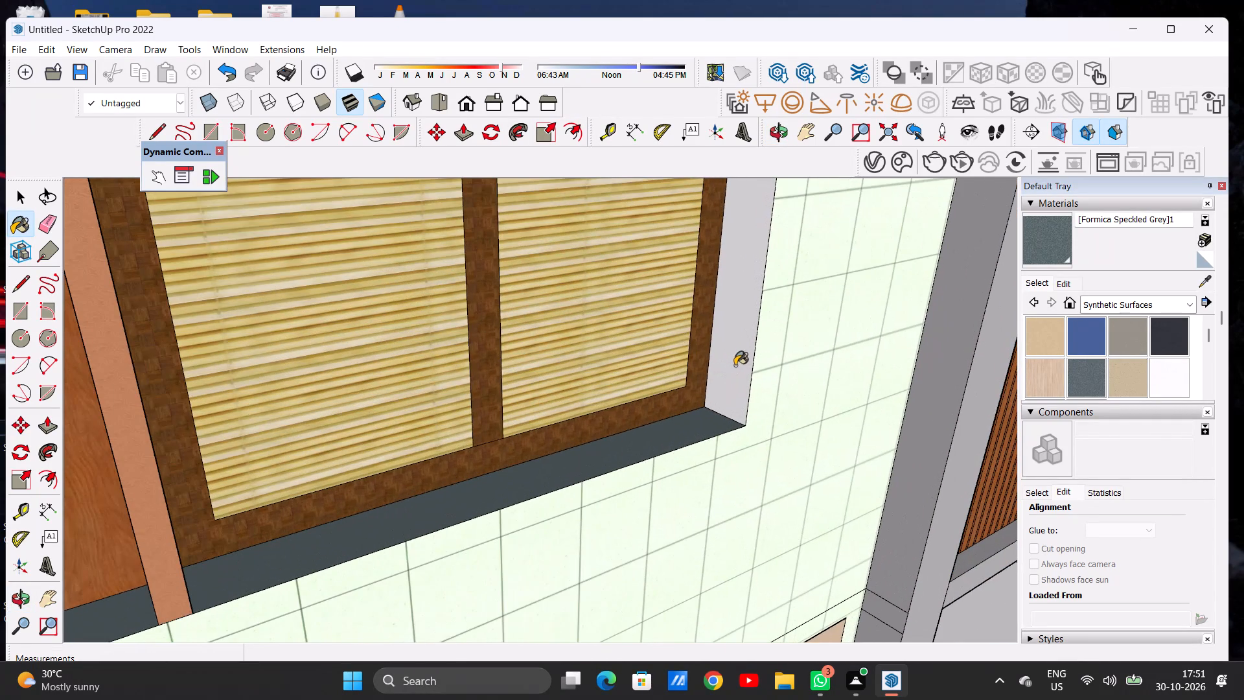
pyautogui.click(735, 366)
pyautogui.scroll(-12, 481, 482)
pyautogui.moveTo(527, 510); pyautogui.dragTo(296, 473, button='middle')
pyautogui.scroll(6, 212, 399)
pyautogui.click(219, 382)
pyautogui.scroll(-7, 325, 438)
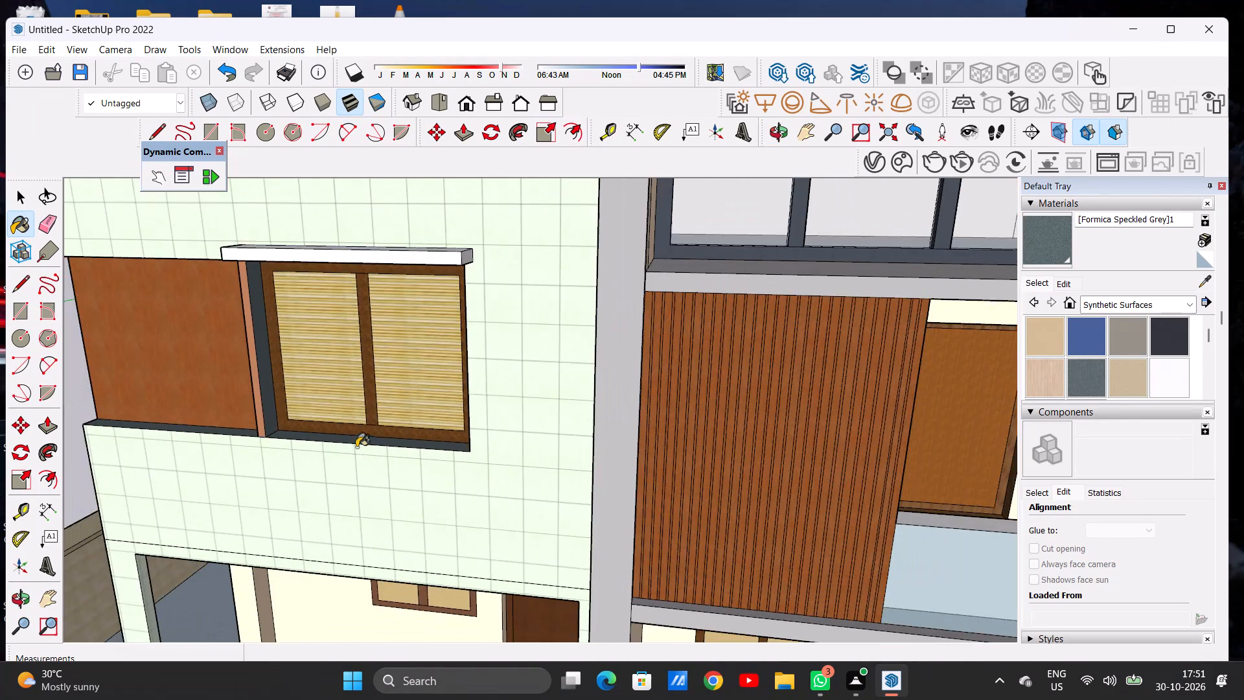
# Paint the overhead faces of the window recess and the adjoining wood panel recess with Formica Speckled Grey.
pyautogui.moveTo(382, 442); pyautogui.dragTo(429, 239, button='middle')
pyautogui.scroll(5, 444, 231)
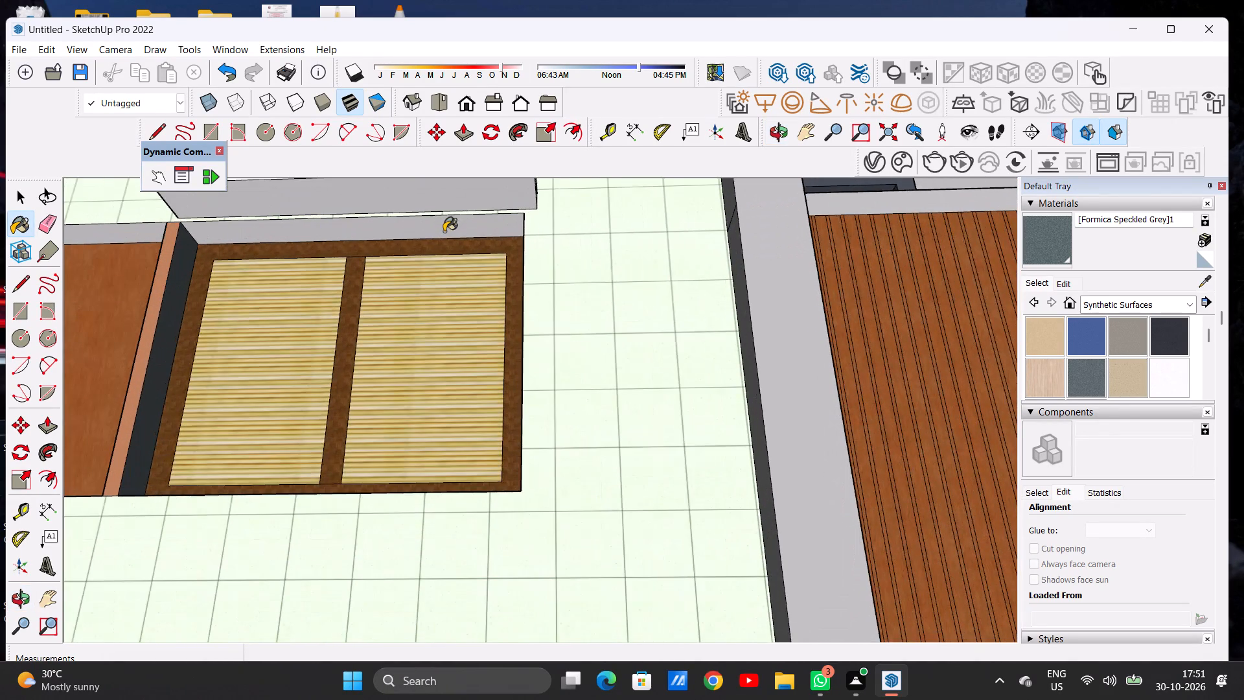
pyautogui.click(444, 231)
pyautogui.scroll(-5, 473, 269)
pyautogui.scroll(-4, 535, 279)
pyautogui.scroll(5, 278, 277)
pyautogui.scroll(-1, 278, 277)
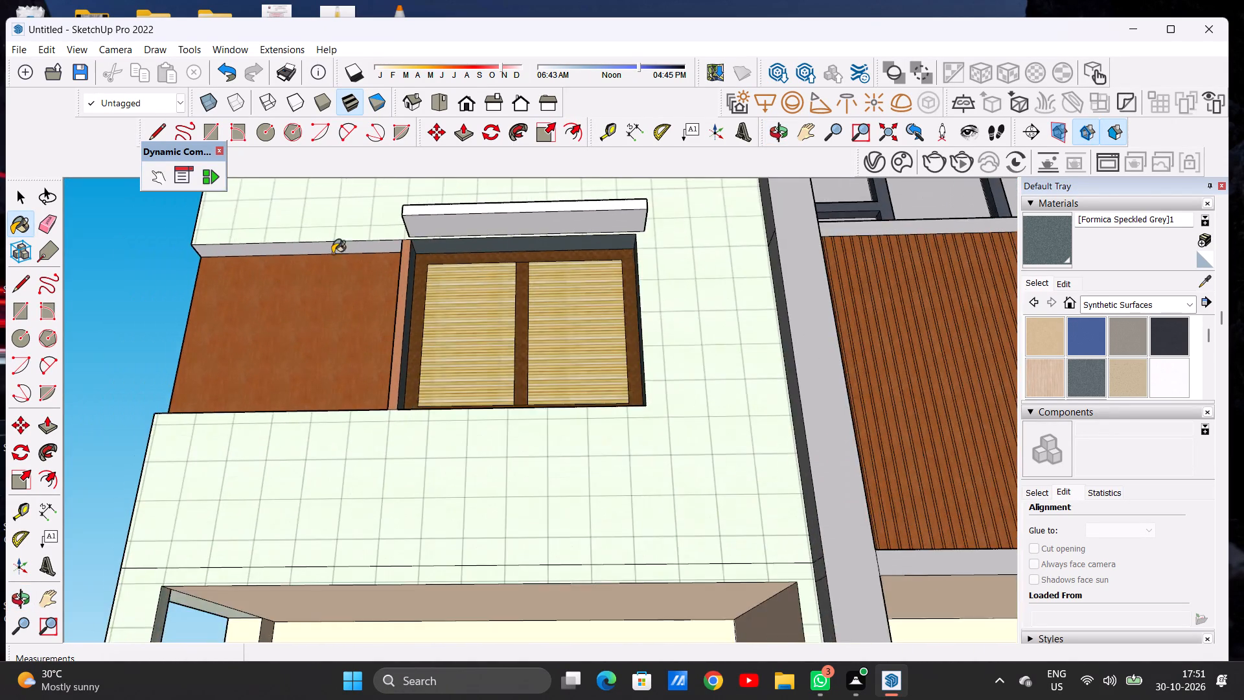
pyautogui.scroll(6, 372, 235)
pyautogui.click(364, 248)
pyautogui.scroll(-6, 389, 268)
pyautogui.scroll(1, 397, 275)
pyautogui.scroll(-5, 398, 275)
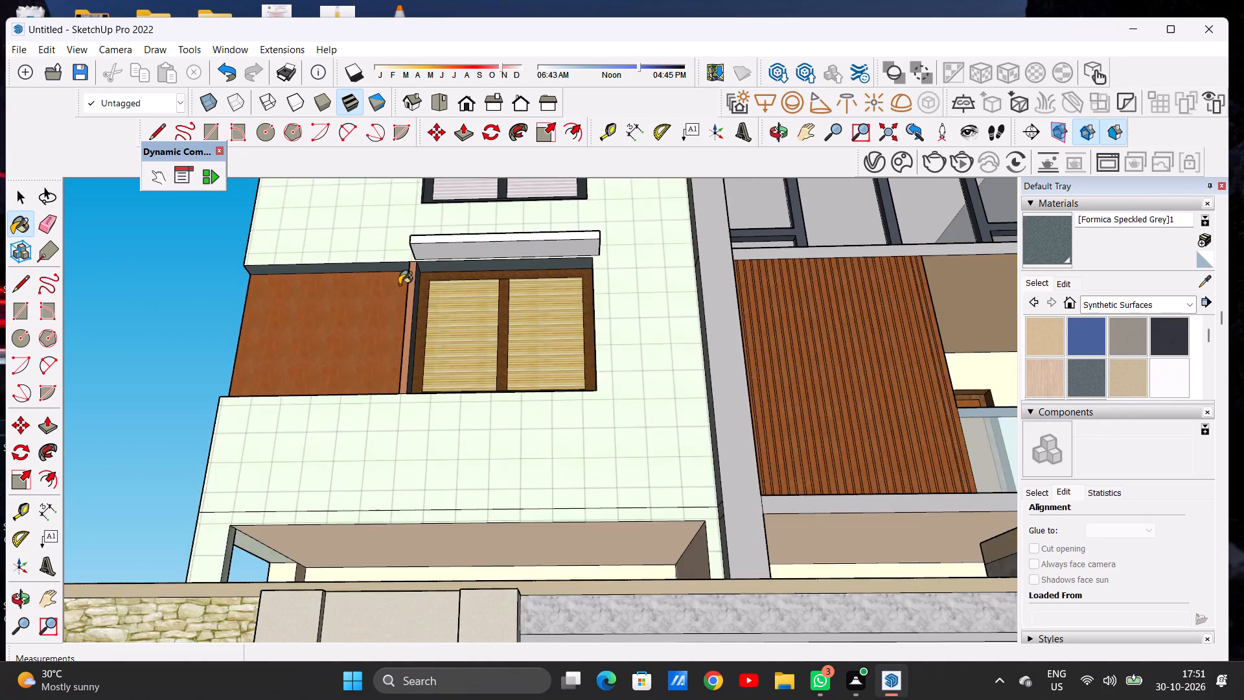
# Leave the Paint Bucket and examine the painted window and panel recesses up close and within the whole front facade.
pyautogui.moveTo(399, 285); pyautogui.dragTo(433, 480, button='middle')
pyautogui.moveTo(281, 437); pyautogui.dragTo(588, 425, button='middle')
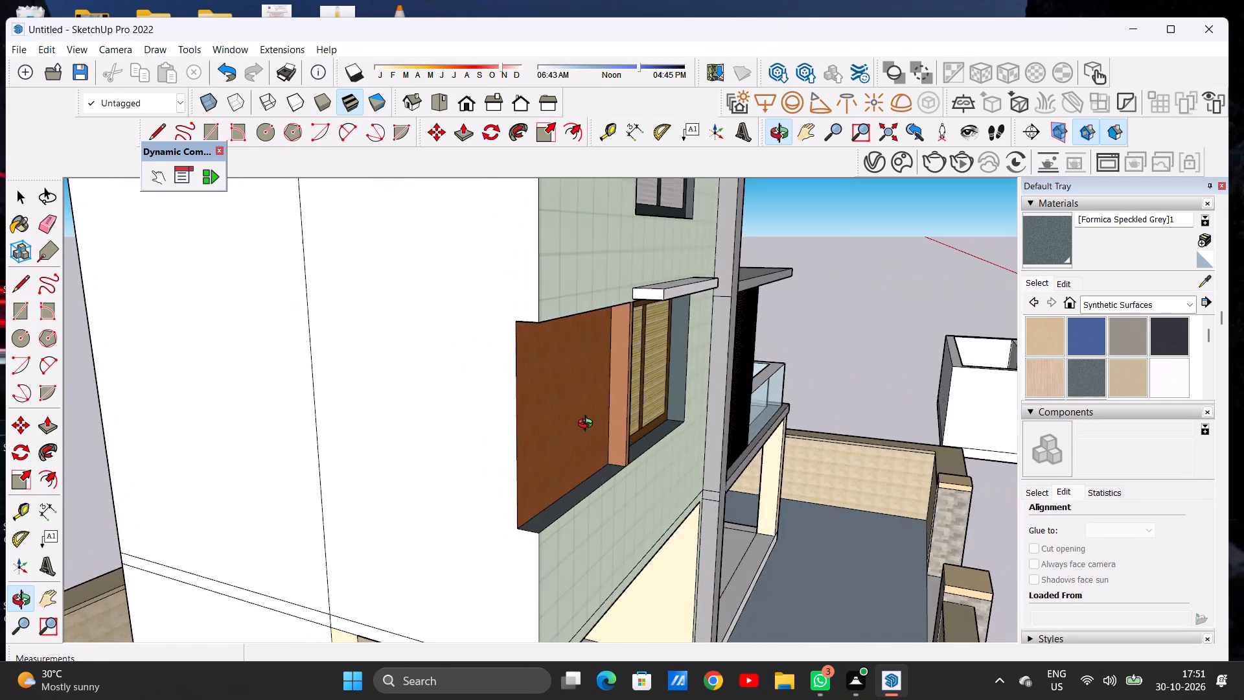
pyautogui.moveTo(588, 425); pyautogui.dragTo(279, 393, button='middle')
pyautogui.scroll(-6, 465, 407)
pyautogui.scroll(1, 511, 408)
pyautogui.scroll(-9, 518, 408)
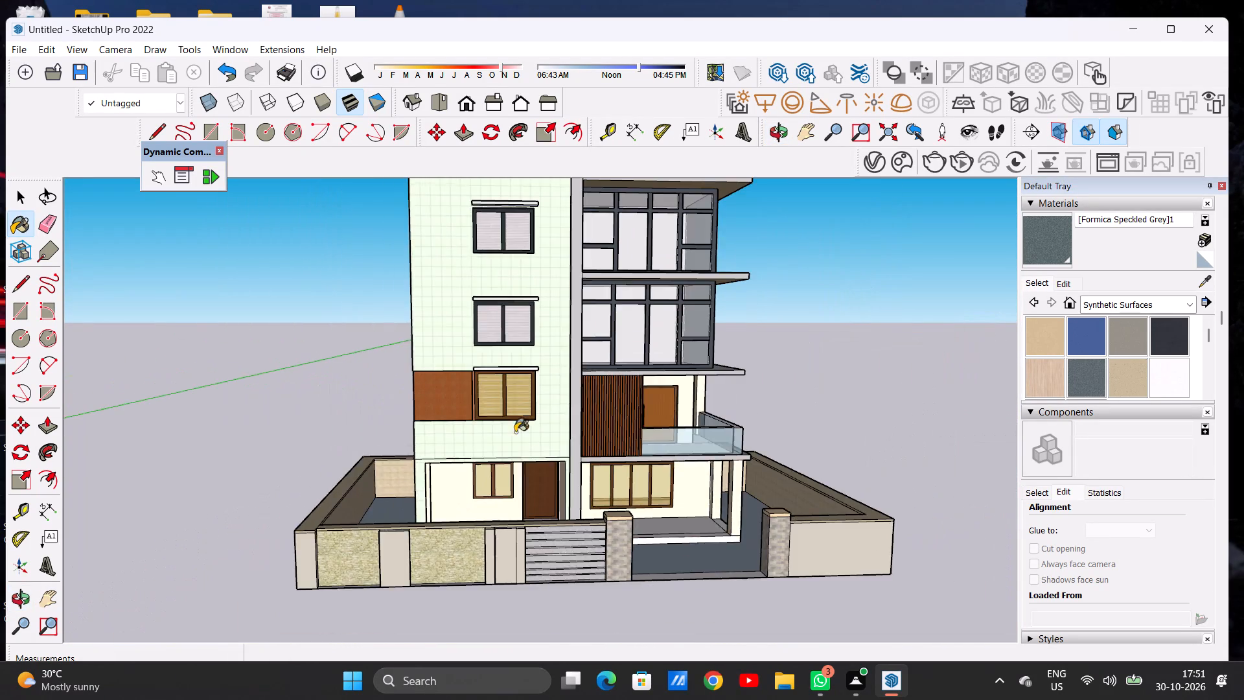
pyautogui.moveTo(555, 470); pyautogui.dragTo(524, 458, button='middle')
pyautogui.scroll(-7, 490, 459)
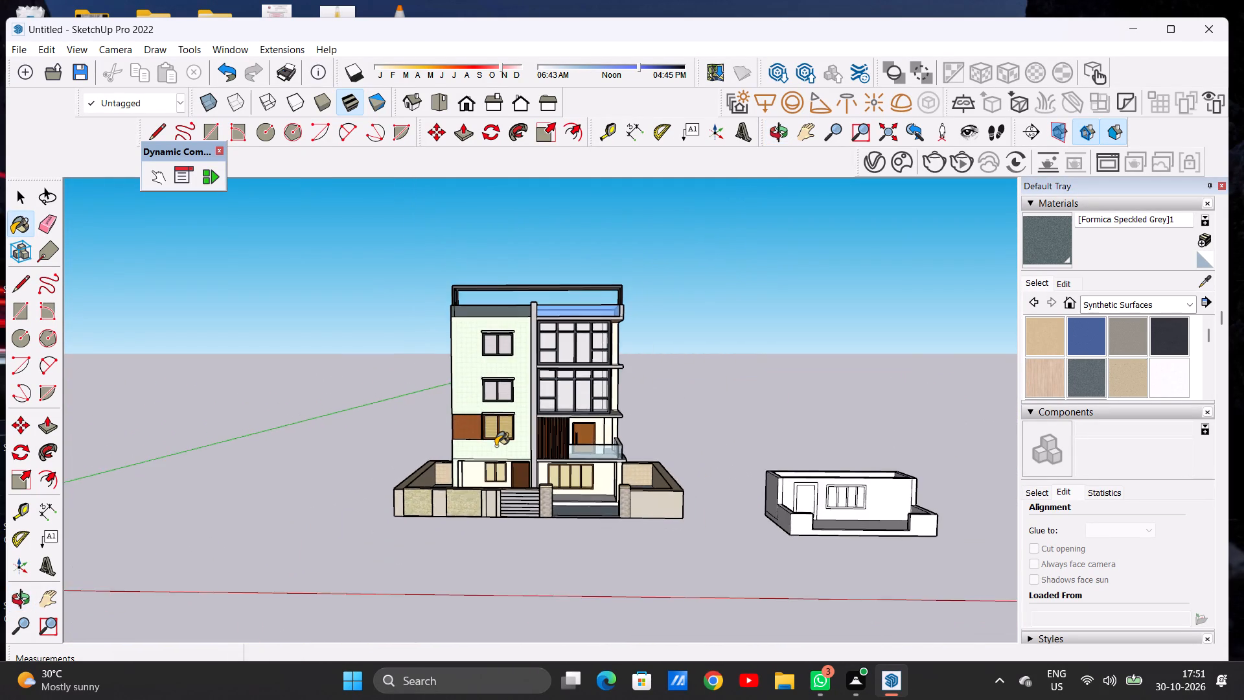
pyautogui.scroll(4, 496, 446)
pyautogui.press('space')
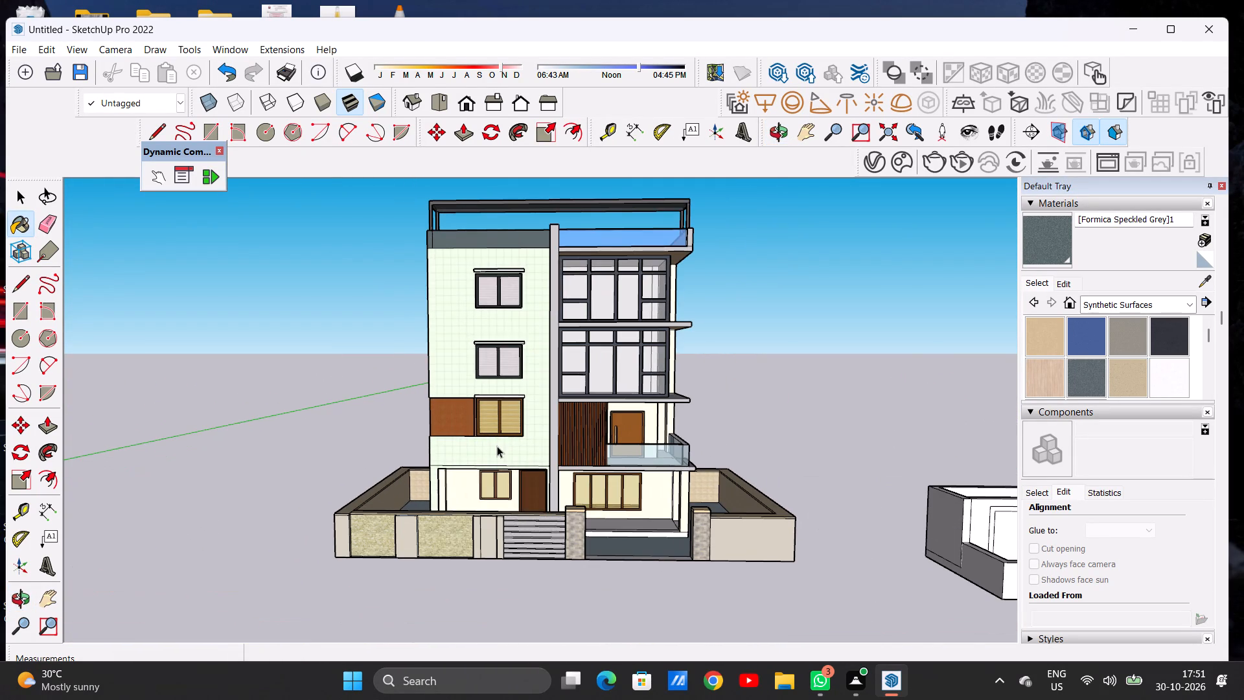
pyautogui.scroll(6, 497, 446)
pyautogui.scroll(10, 505, 394)
pyautogui.moveTo(558, 398); pyautogui.dragTo(462, 332, button='middle')
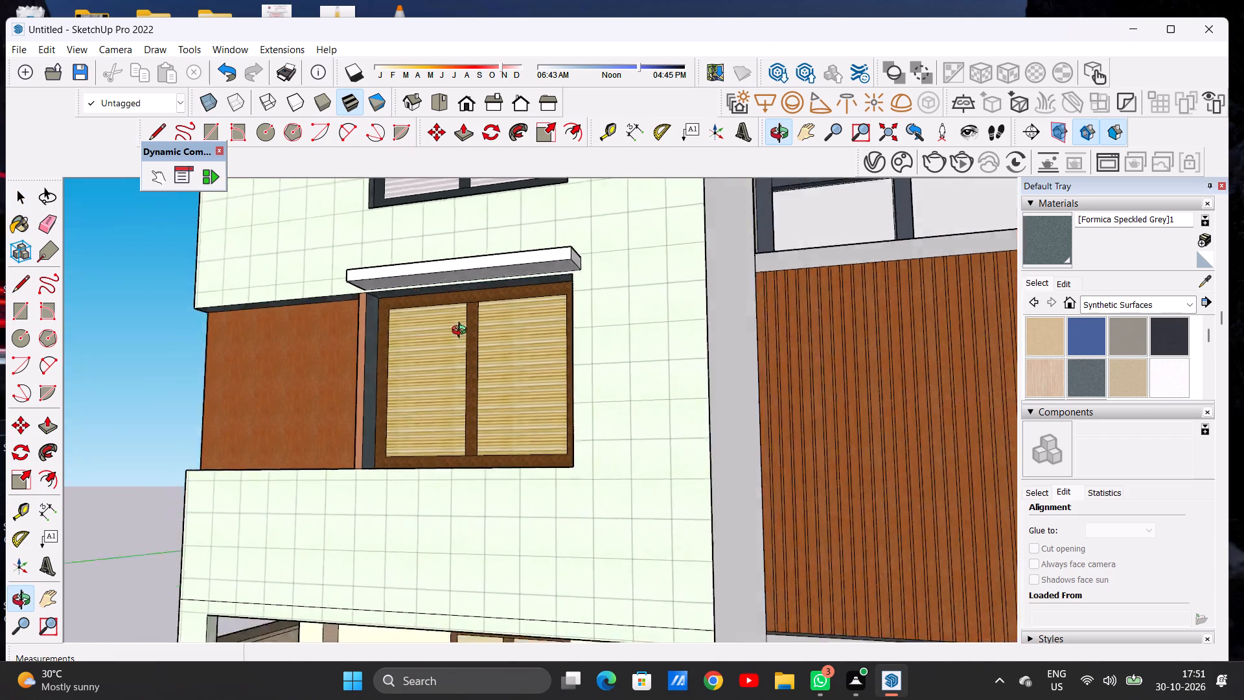
pyautogui.moveTo(462, 332); pyautogui.dragTo(581, 402, button='middle')
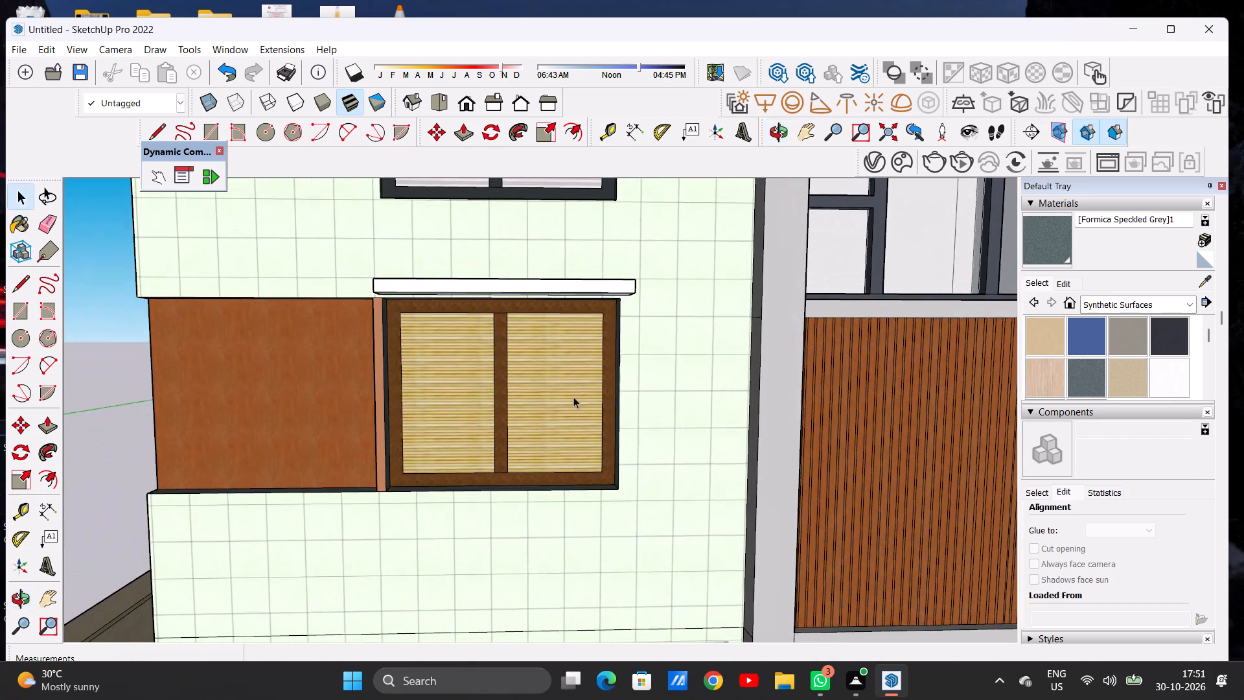
# Examine the front facade, the boundary wall and the unpainted ground-floor porches from several distances and angles.
pyautogui.scroll(-18, 548, 401)
pyautogui.moveTo(584, 498); pyautogui.dragTo(524, 572, button='middle')
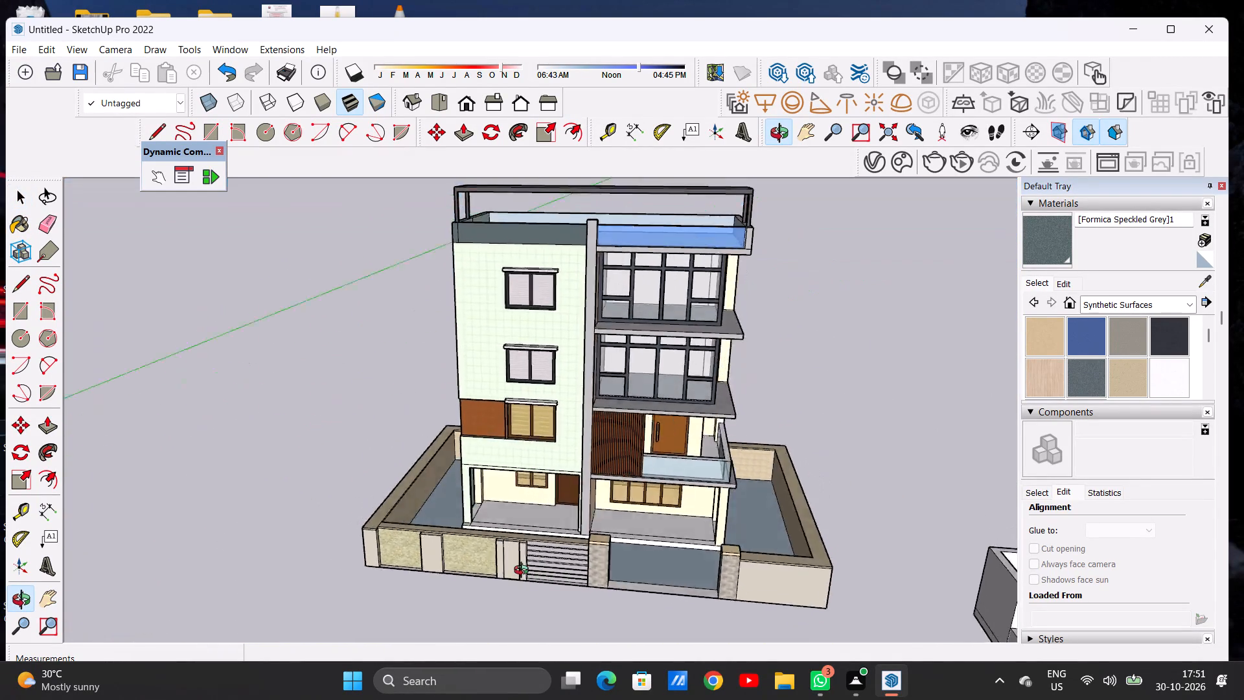
pyautogui.moveTo(524, 572); pyautogui.dragTo(551, 550, button='middle')
pyautogui.scroll(-5, 506, 469)
pyautogui.moveTo(605, 465); pyautogui.dragTo(601, 476, button='middle')
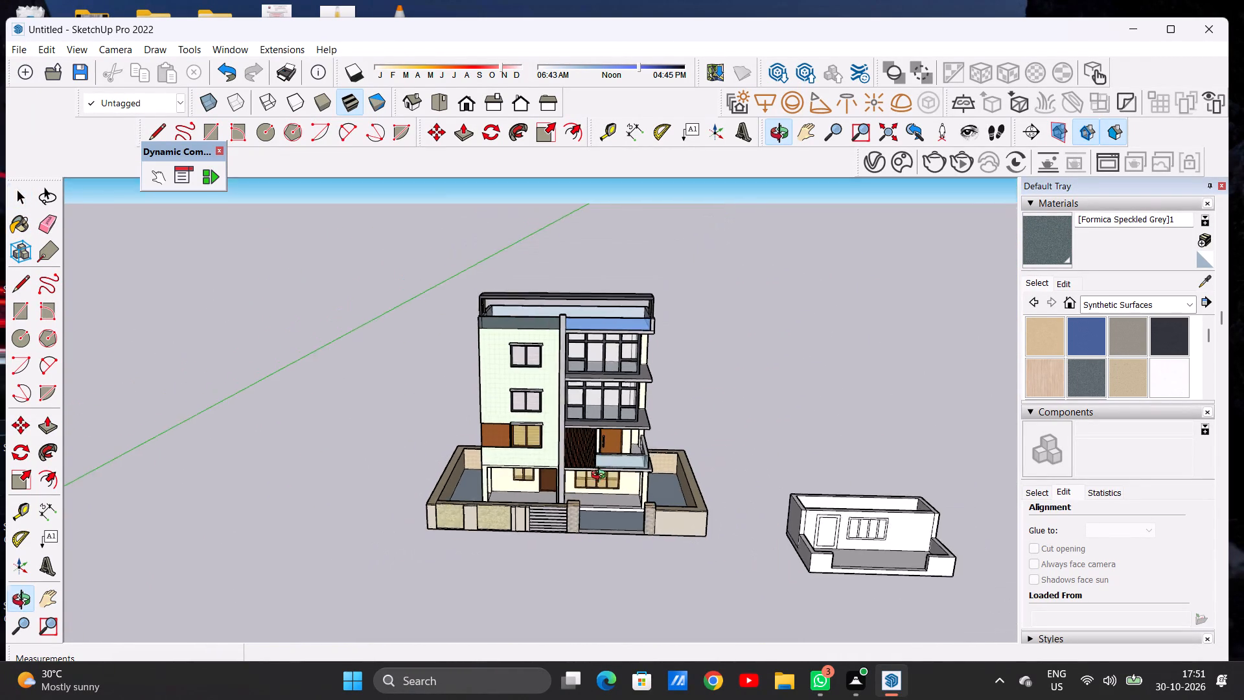
pyautogui.moveTo(601, 476); pyautogui.dragTo(546, 463, button='middle')
pyautogui.scroll(4, 593, 499)
pyautogui.scroll(-1, 586, 498)
pyautogui.scroll(6, 581, 500)
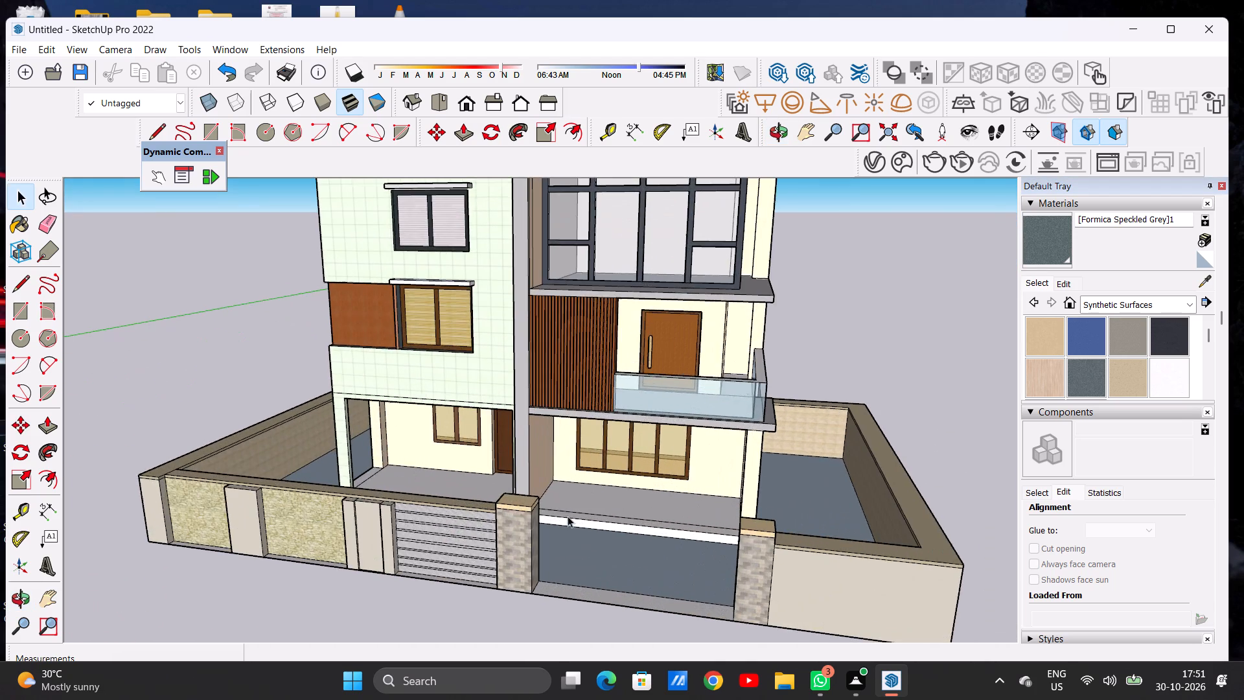
pyautogui.moveTo(572, 502); pyautogui.dragTo(584, 547, button='middle')
pyautogui.scroll(7, 588, 515)
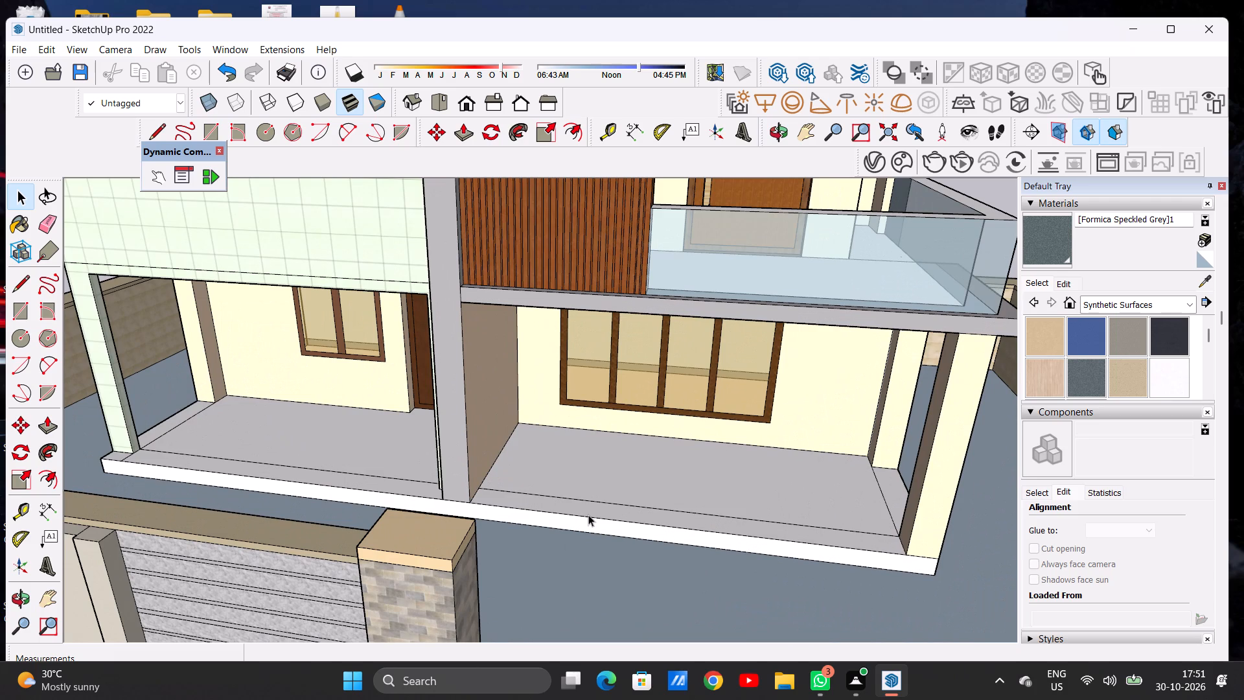
pyautogui.scroll(-8, 607, 456)
pyautogui.moveTo(695, 459); pyautogui.dragTo(689, 458, button='middle')
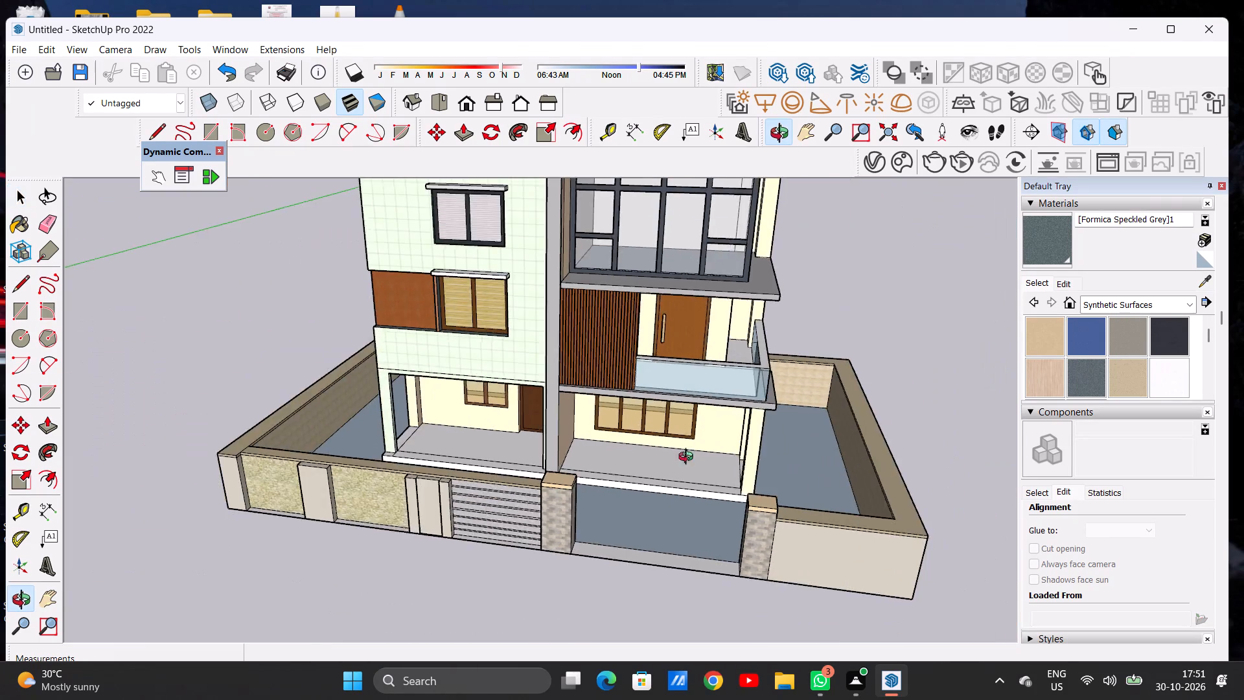
pyautogui.moveTo(689, 458); pyautogui.dragTo(735, 498, button='middle')
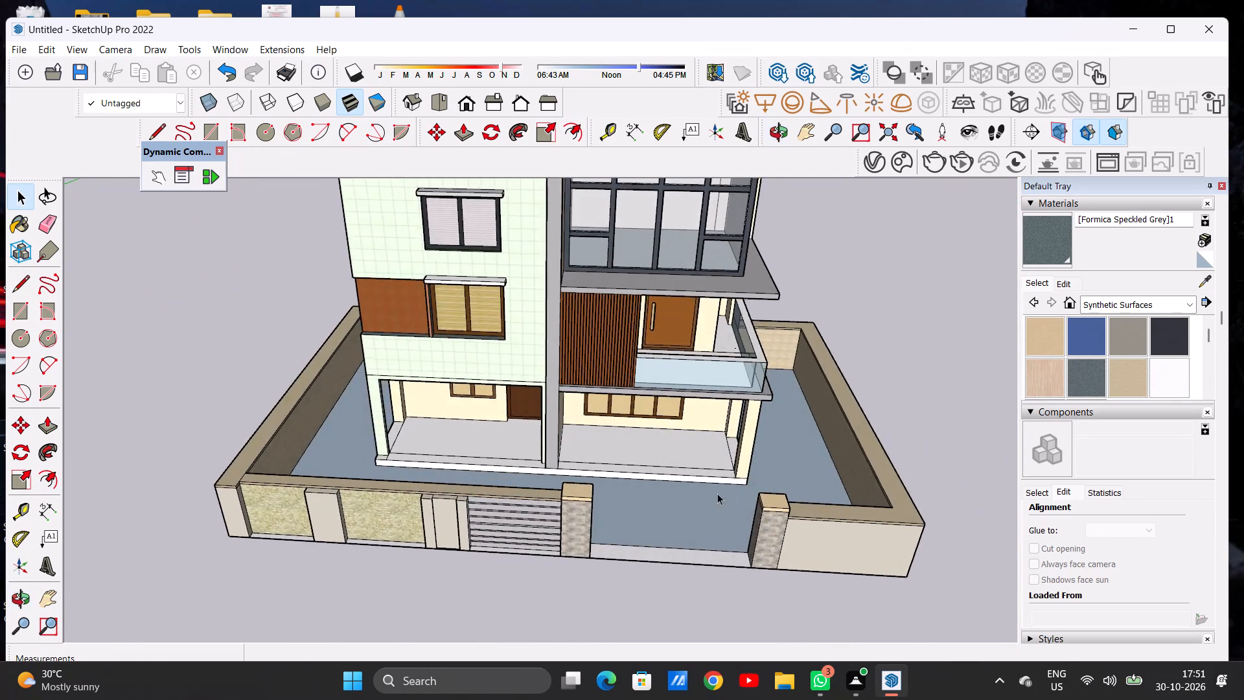
# Paint the porch floor beneath the glass balcony and its front strip with Formica Laminate Light from Synthetic Surfaces.
pyautogui.scroll(10, 711, 492)
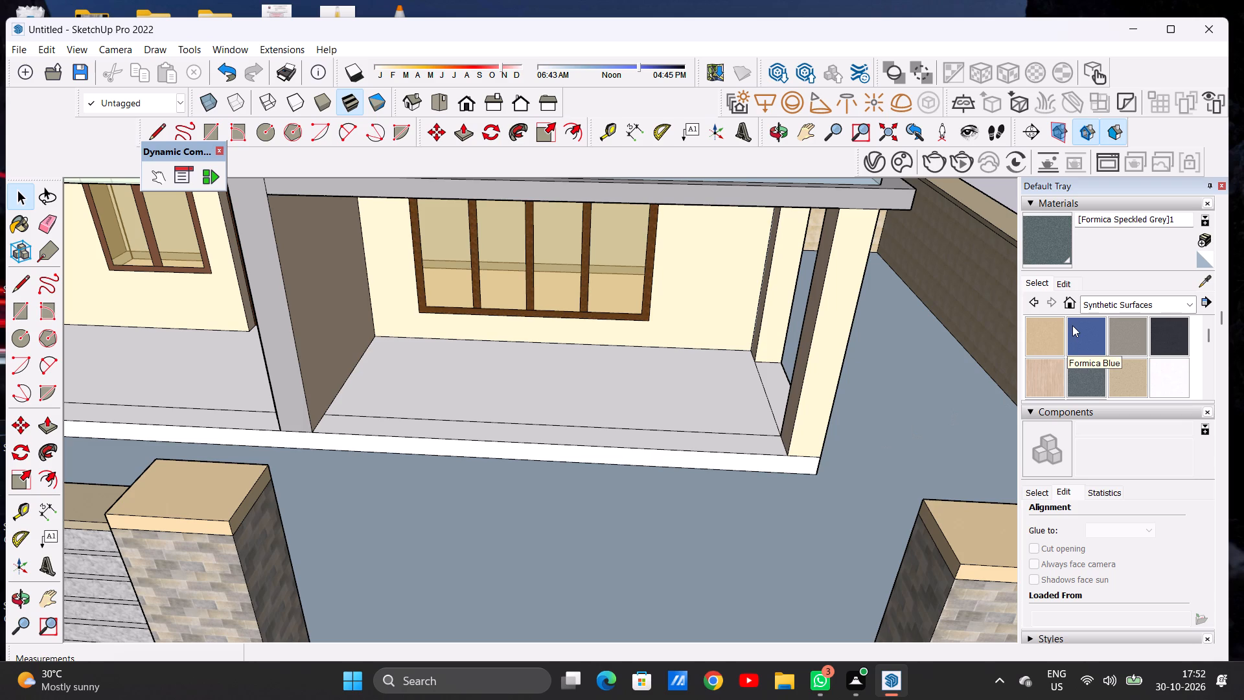
pyautogui.click(1039, 380)
pyautogui.scroll(3, 608, 455)
pyautogui.scroll(-1, 606, 456)
pyautogui.scroll(3, 606, 456)
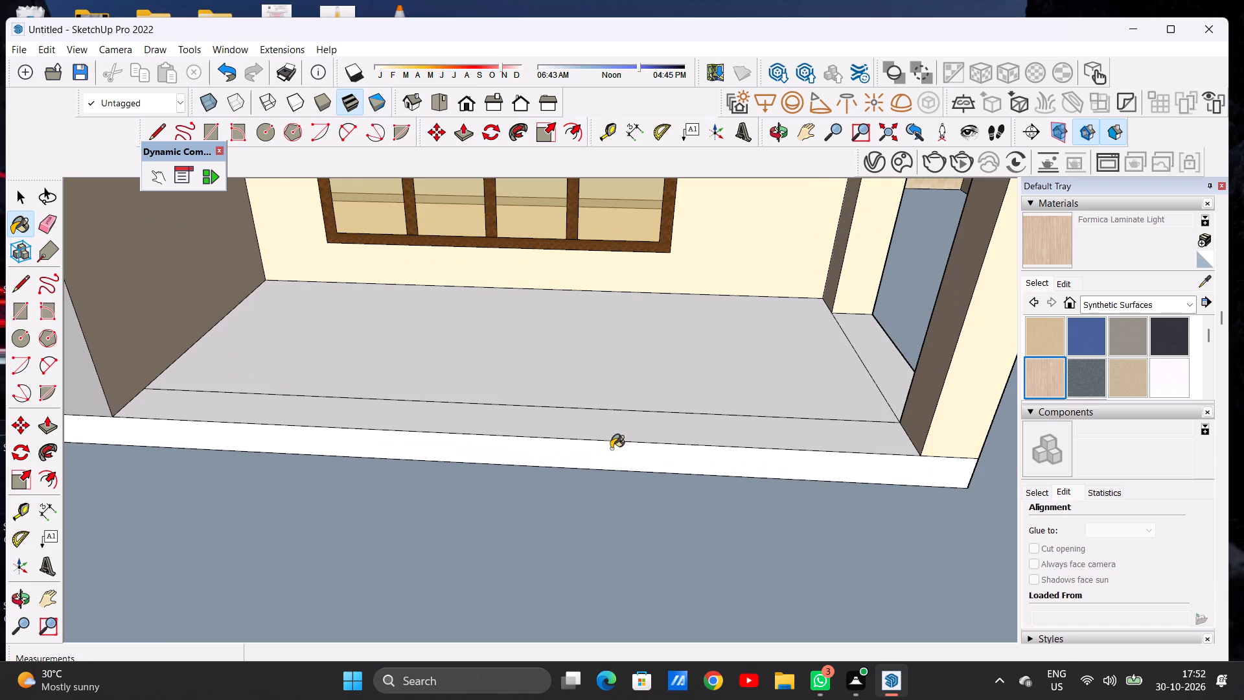
pyautogui.click(728, 385)
pyautogui.click(715, 424)
pyautogui.scroll(3, 680, 414)
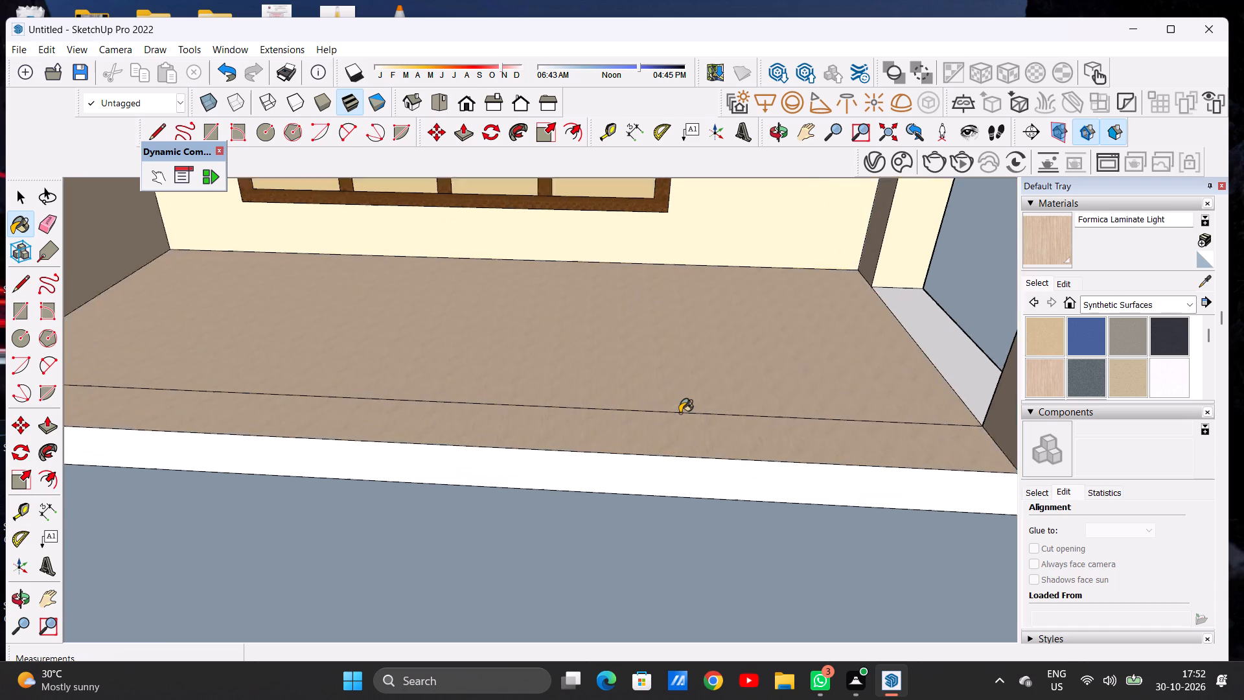
# Paint the narrow side floor strip between the columns of the porch beneath the balcony with Formica Laminate Light.
pyautogui.scroll(12, 680, 413)
pyautogui.scroll(-15, 681, 413)
pyautogui.scroll(1, 682, 416)
pyautogui.scroll(-17, 682, 416)
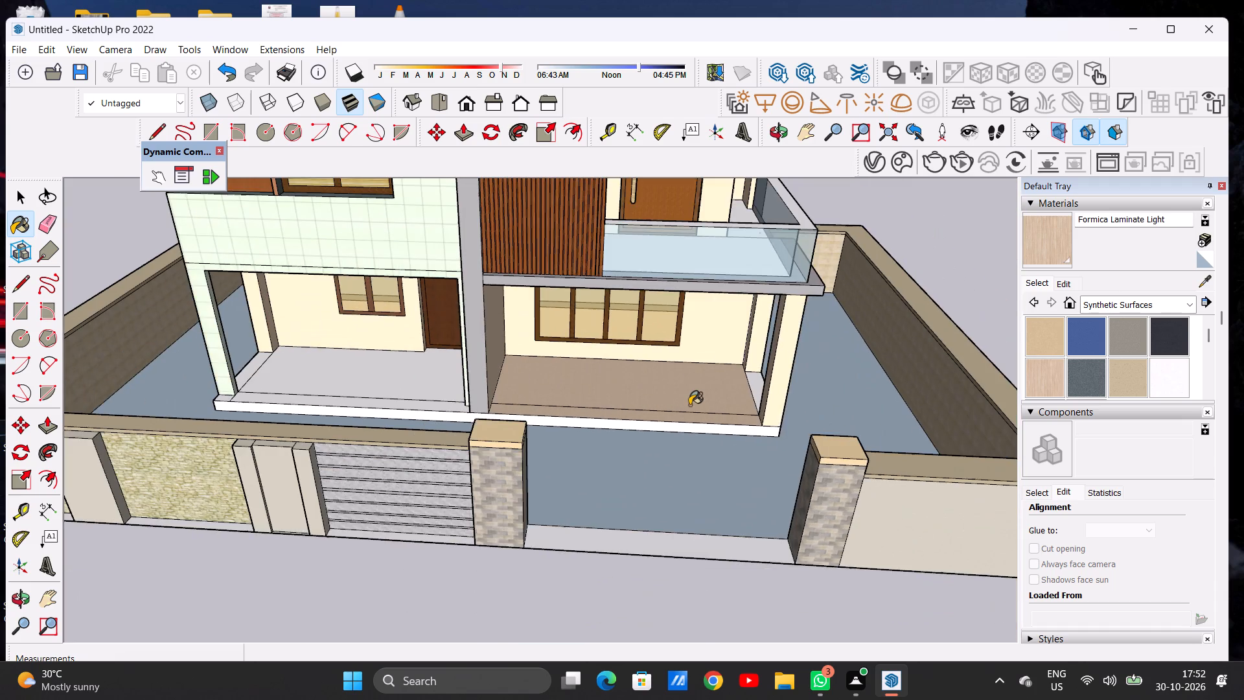
pyautogui.moveTo(707, 407); pyautogui.dragTo(687, 379, button='middle')
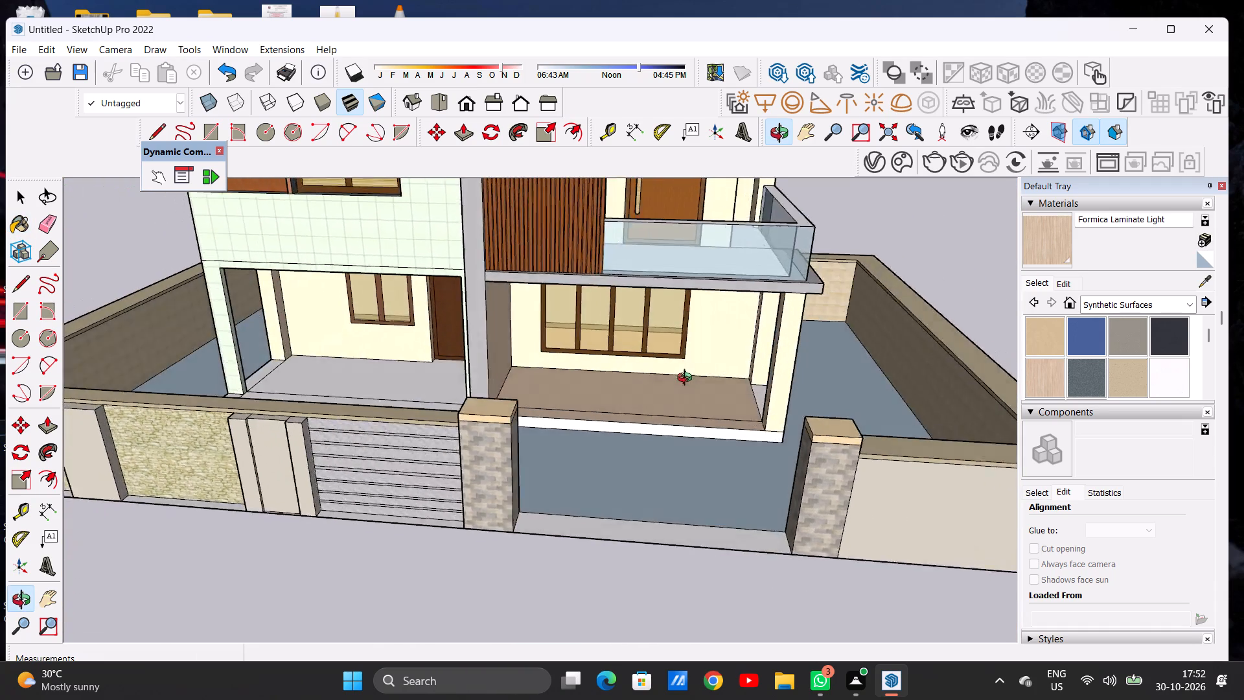
pyautogui.moveTo(687, 379); pyautogui.dragTo(449, 445, button='middle')
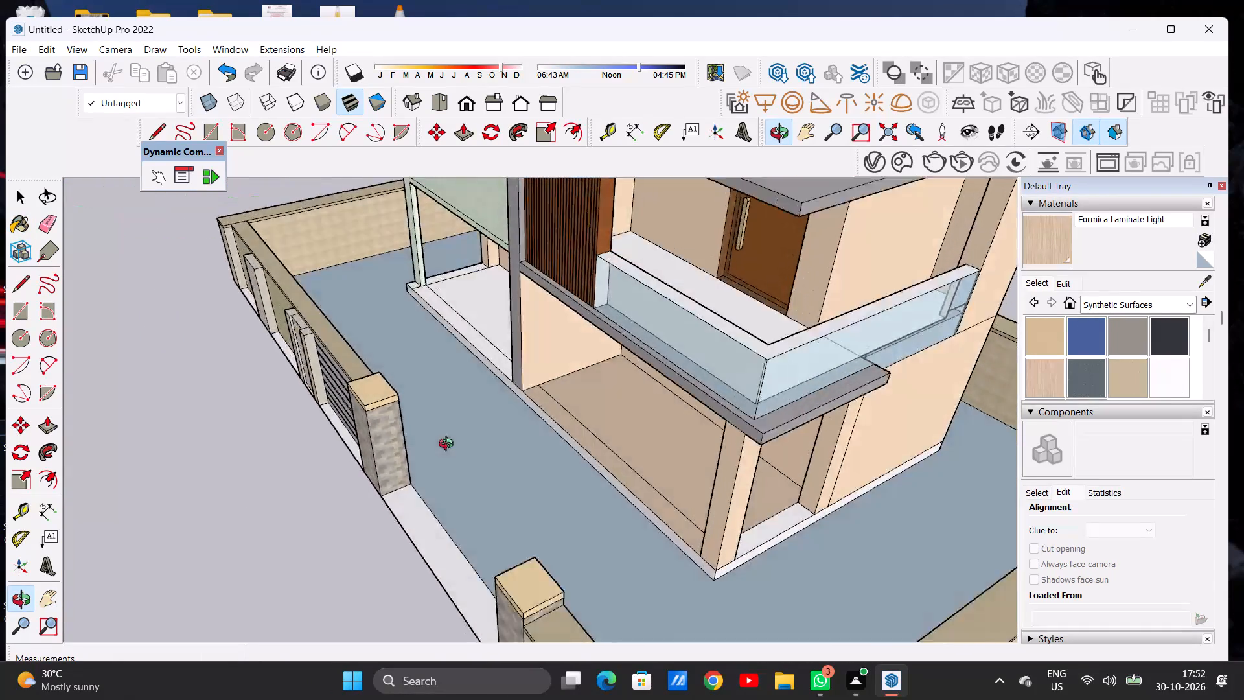
pyautogui.moveTo(449, 445); pyautogui.dragTo(728, 463, button='middle')
pyautogui.scroll(2, 741, 425)
pyautogui.scroll(-1, 741, 425)
pyautogui.scroll(5, 741, 425)
pyautogui.scroll(3, 754, 336)
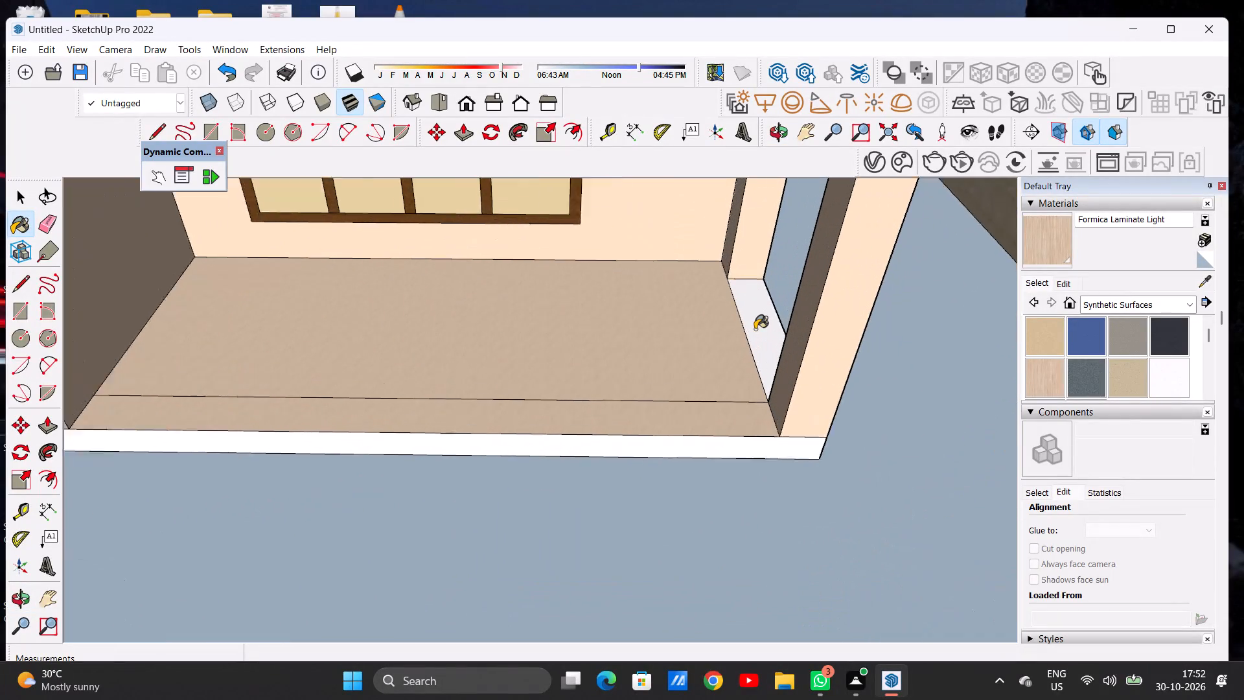
pyautogui.scroll(5, 755, 329)
pyautogui.click(759, 323)
# Paint the white front edge of the ground-floor plinth with Formica Laminate Light.
pyautogui.scroll(-6, 673, 336)
pyautogui.scroll(1, 673, 336)
pyautogui.scroll(-2, 673, 336)
pyautogui.scroll(9, 682, 433)
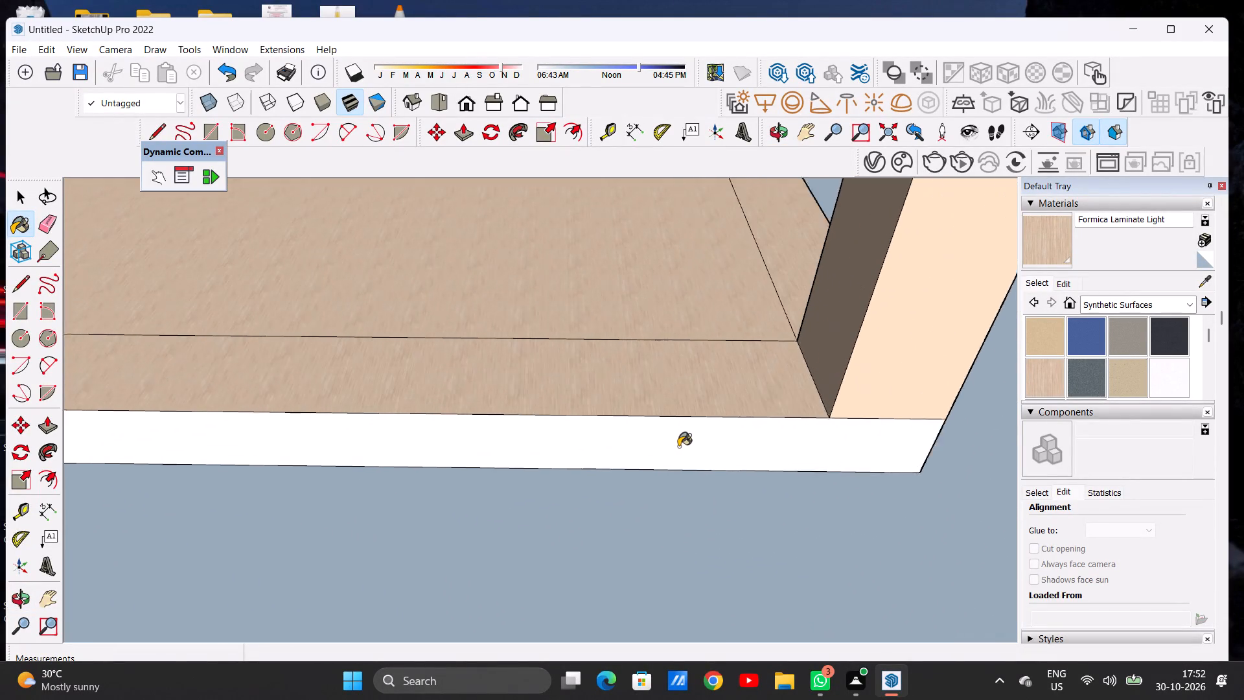
pyautogui.scroll(3, 678, 447)
pyautogui.click(678, 446)
# Paint the plinth's side edge around the corner column of the balcony-side porch with Formica Laminate Light.
pyautogui.scroll(-16, 667, 429)
pyautogui.moveTo(789, 410); pyautogui.dragTo(577, 354, button='middle')
pyautogui.scroll(4, 695, 520)
pyautogui.scroll(-1, 695, 520)
pyautogui.scroll(5, 695, 520)
pyautogui.scroll(-2, 698, 476)
pyautogui.scroll(3, 698, 476)
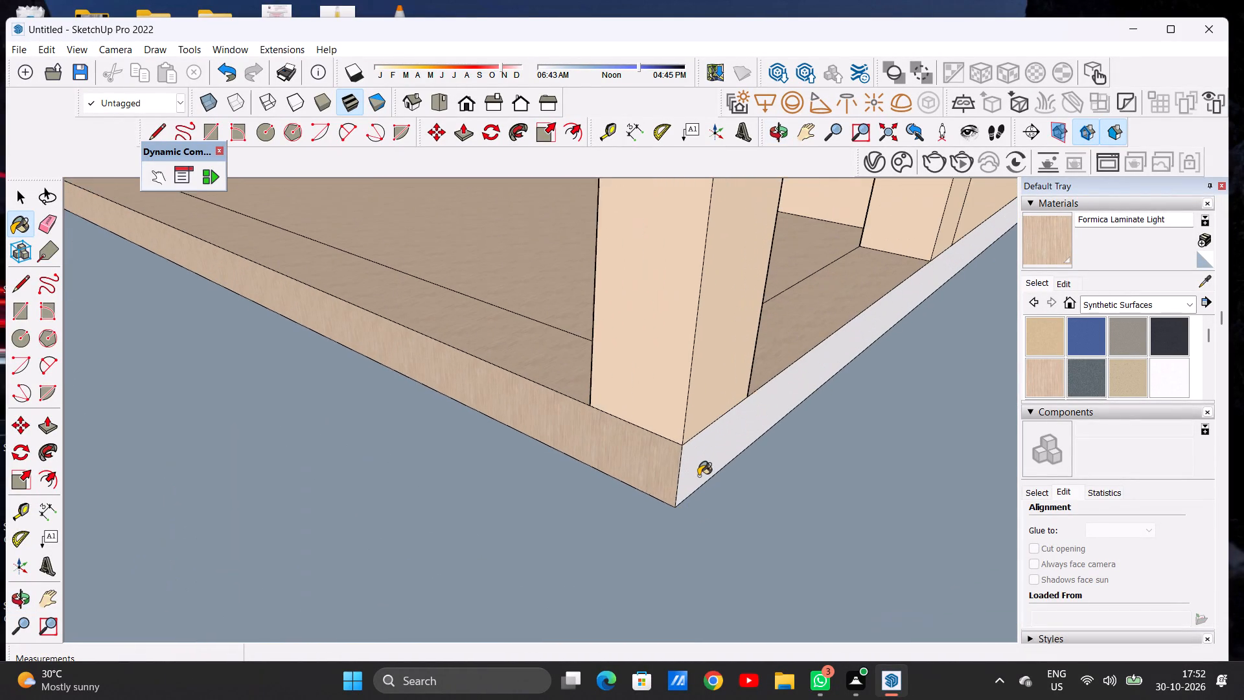
pyautogui.scroll(1, 698, 476)
pyautogui.click(696, 455)
# Paint the plinth edge along the rear wall of the house with Formica Laminate Light.
pyautogui.scroll(-12, 705, 469)
pyautogui.scroll(1, 712, 471)
pyautogui.scroll(-3, 712, 472)
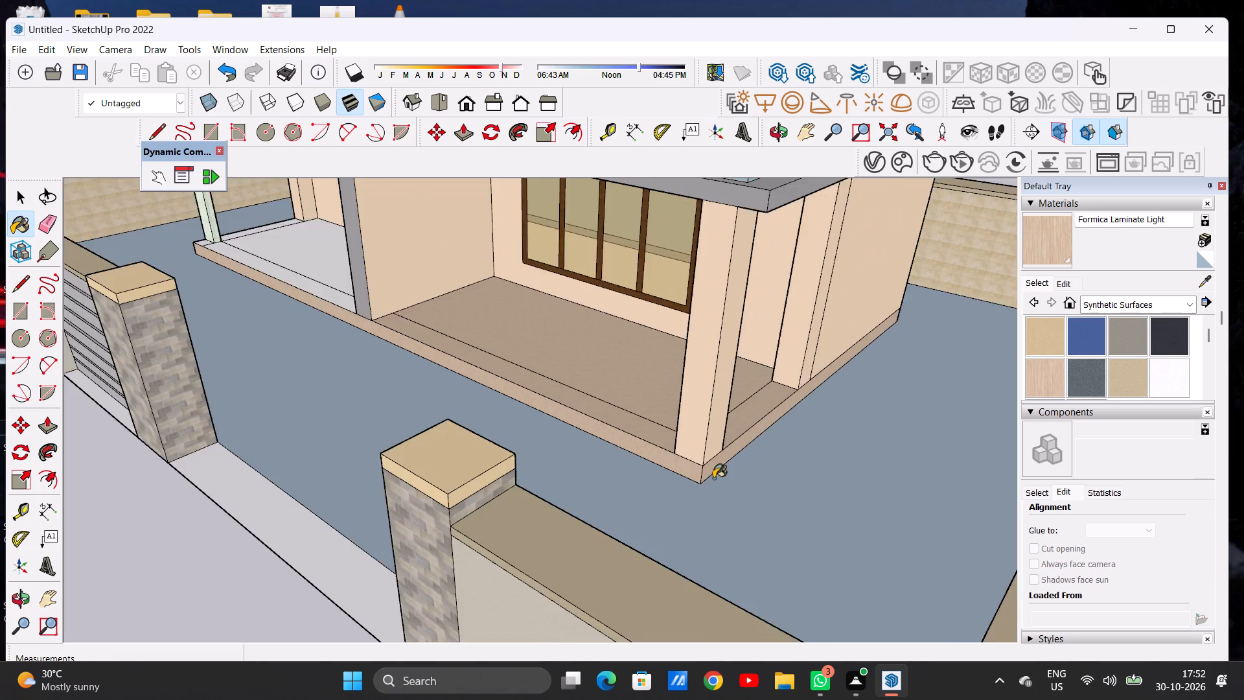
pyautogui.scroll(-8, 713, 478)
pyautogui.moveTo(822, 394); pyautogui.dragTo(486, 404, button='middle')
pyautogui.scroll(-5, 610, 386)
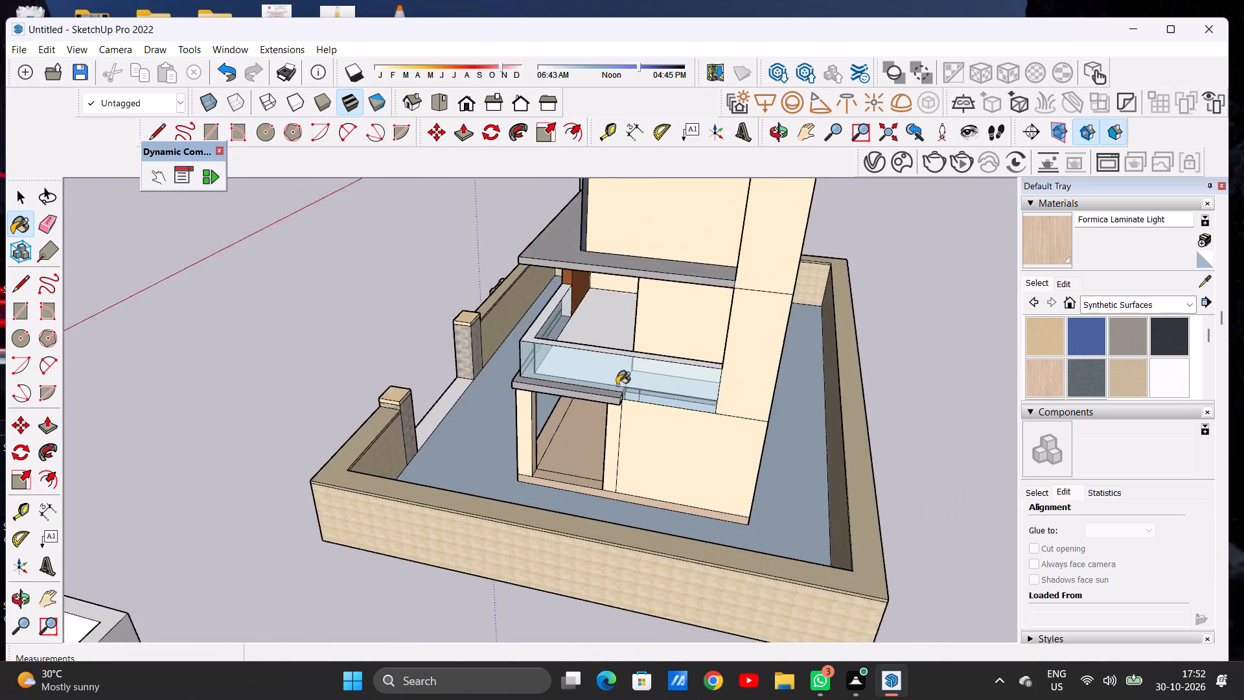
pyautogui.scroll(-3, 617, 385)
pyautogui.scroll(14, 750, 477)
pyautogui.moveTo(706, 514); pyautogui.dragTo(582, 496, button='middle')
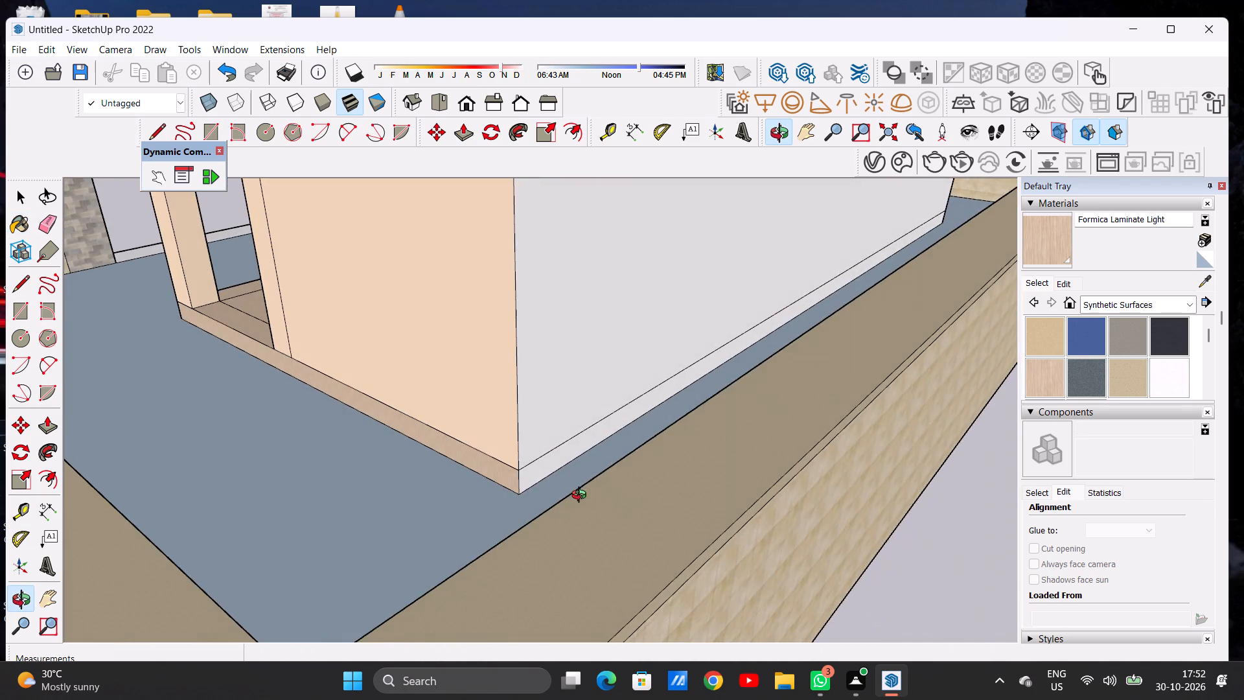
pyautogui.moveTo(582, 496); pyautogui.dragTo(603, 504, button='middle')
pyautogui.scroll(4, 578, 503)
pyautogui.scroll(-1, 570, 502)
pyautogui.scroll(1, 562, 502)
pyautogui.click(538, 492)
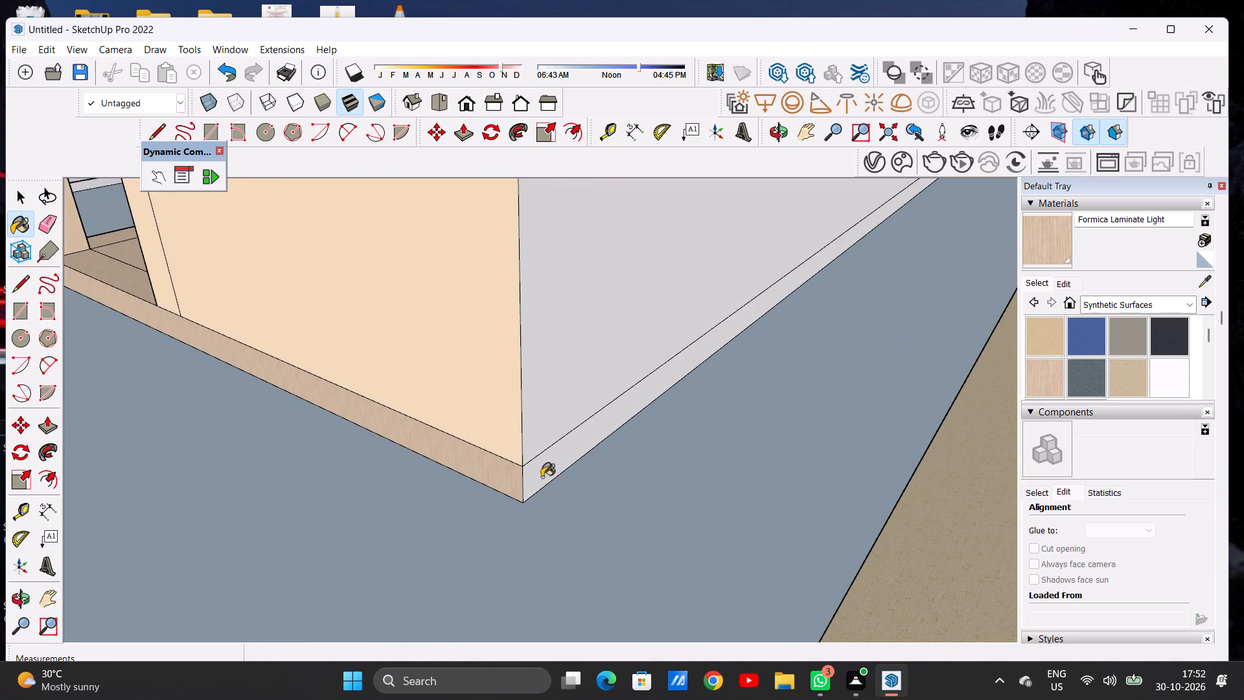
pyautogui.click(529, 476)
# Return to the front view and paint the plinth's side edge beside the limestone-tiled corner column with Formica Laminate Light.
pyautogui.moveTo(500, 495); pyautogui.dragTo(863, 444, button='middle')
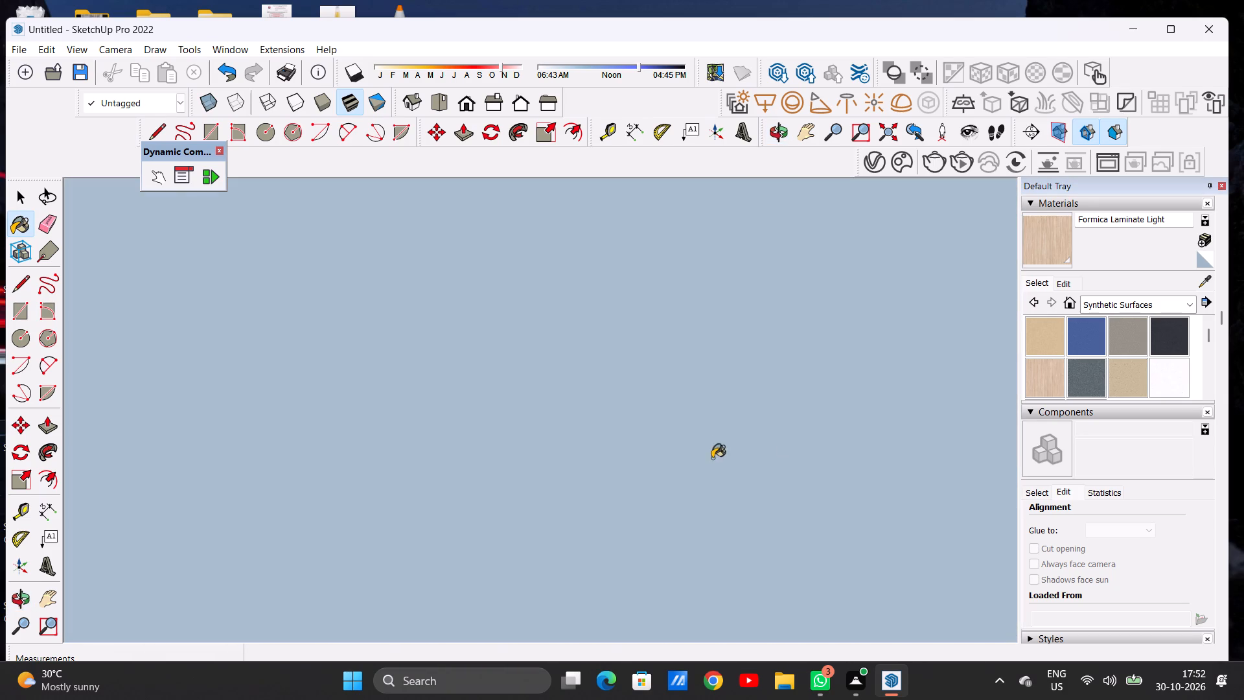
pyautogui.click(468, 102)
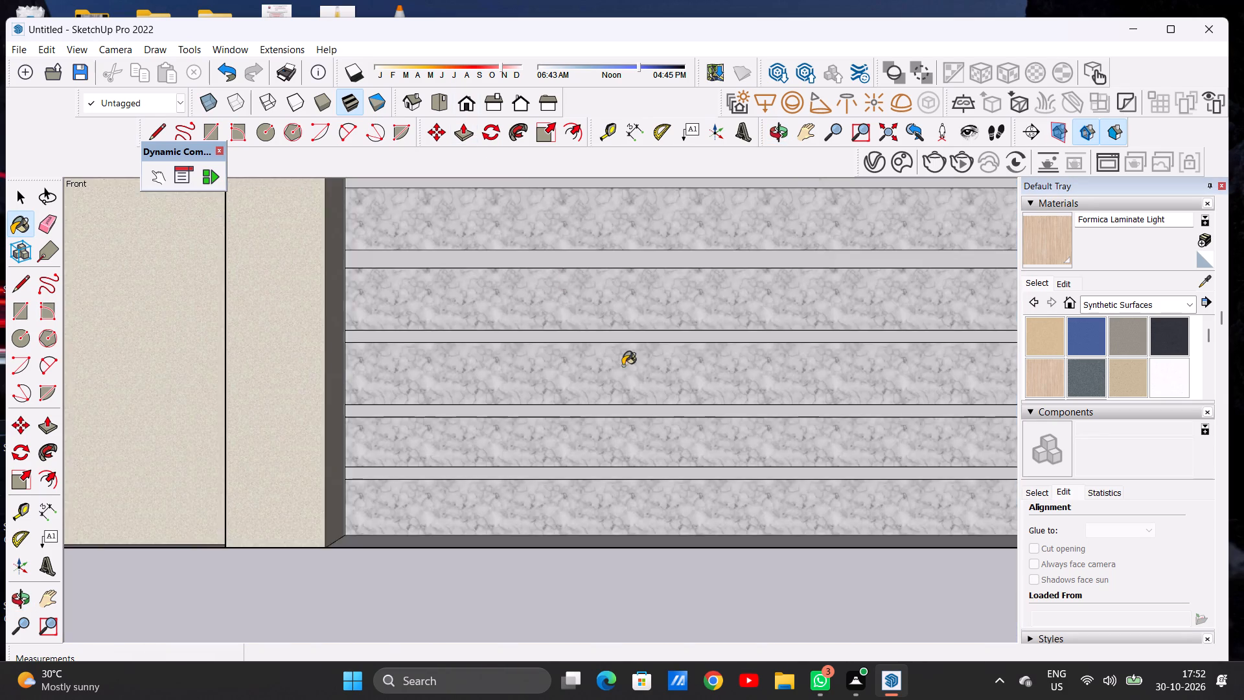
pyautogui.scroll(-20, 636, 389)
pyautogui.scroll(-4, 636, 389)
pyautogui.moveTo(719, 386); pyautogui.dragTo(728, 549, button='middle')
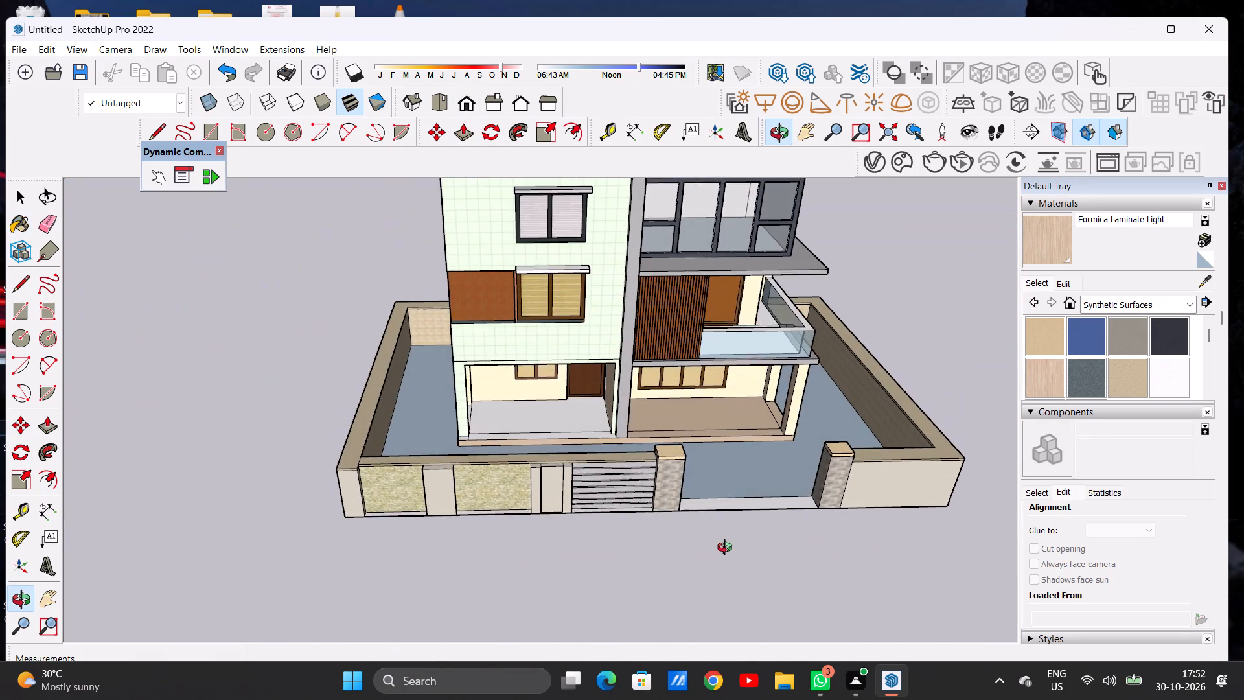
pyautogui.moveTo(728, 549); pyautogui.dragTo(729, 556, button='middle')
pyautogui.moveTo(337, 515); pyautogui.dragTo(630, 416, button='middle')
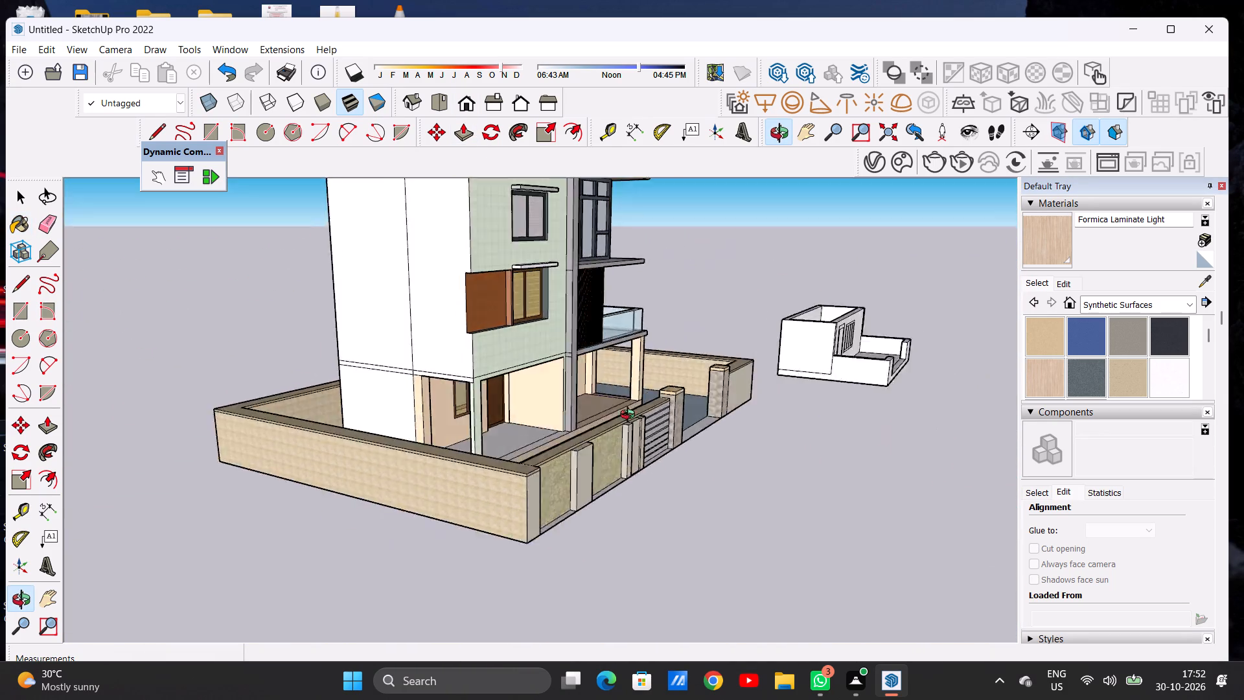
pyautogui.moveTo(630, 416); pyautogui.dragTo(351, 456, button='middle')
pyautogui.moveTo(726, 437); pyautogui.dragTo(680, 437, button='middle')
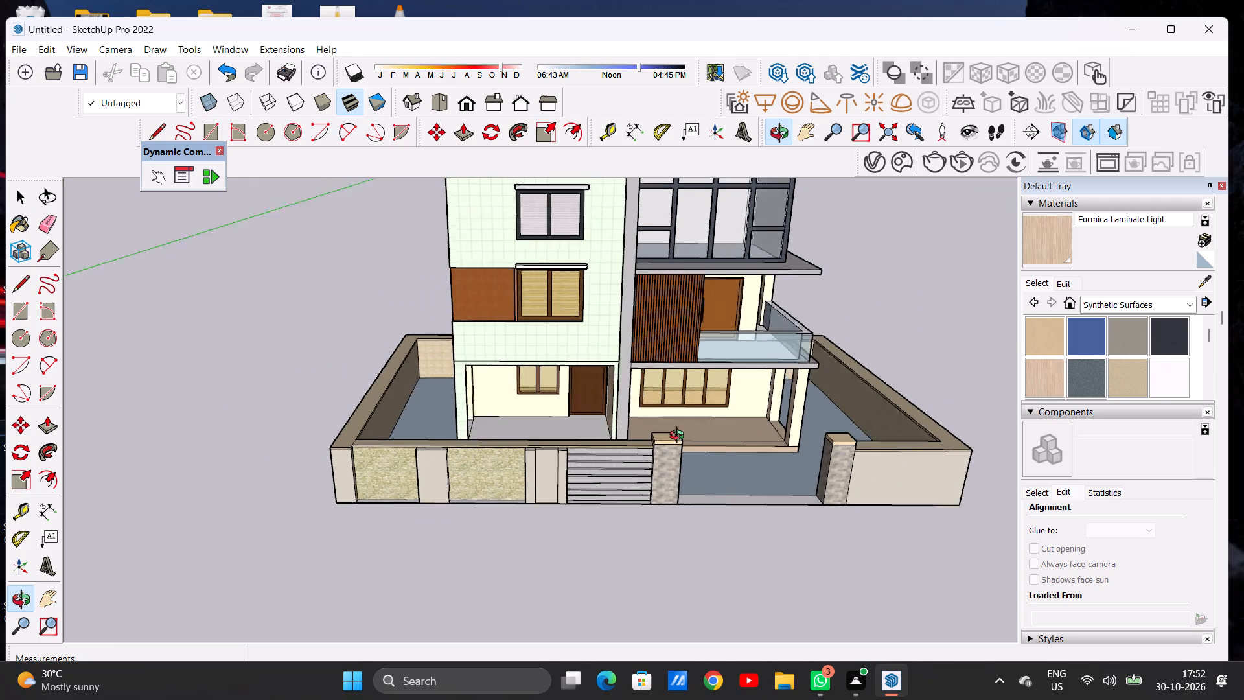
pyautogui.moveTo(680, 437); pyautogui.dragTo(821, 450, button='middle')
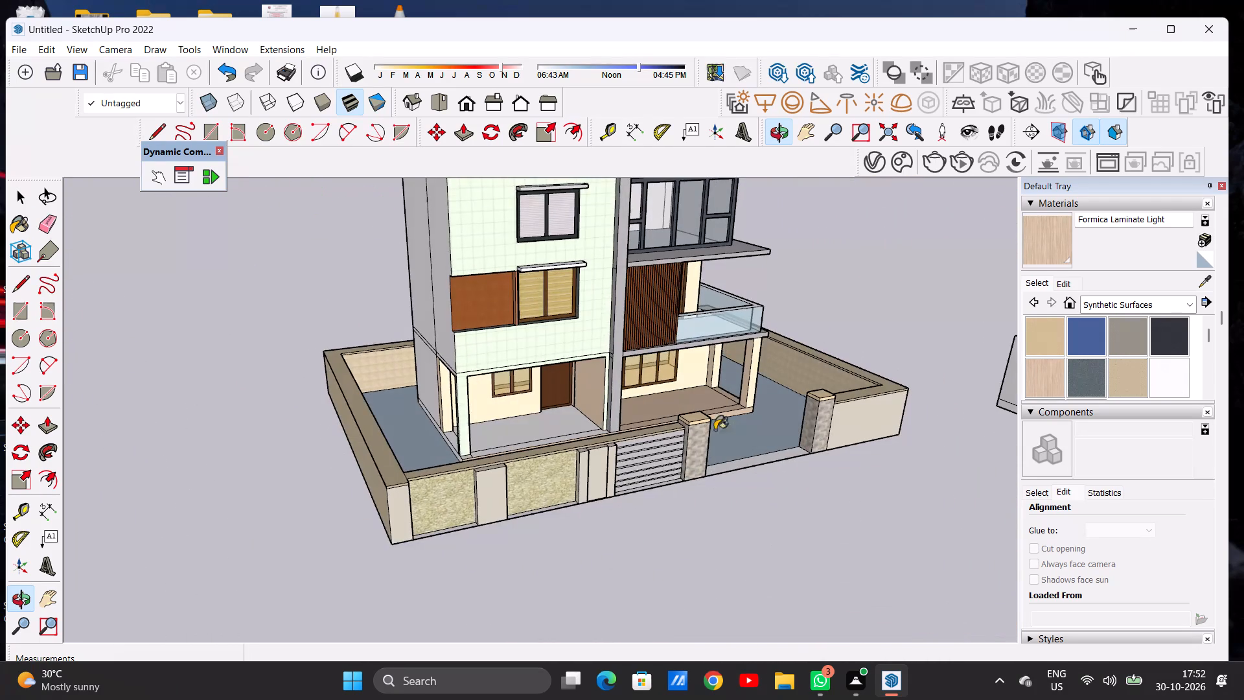
pyautogui.moveTo(438, 455); pyautogui.dragTo(479, 474, button='middle')
pyautogui.scroll(20, 466, 475)
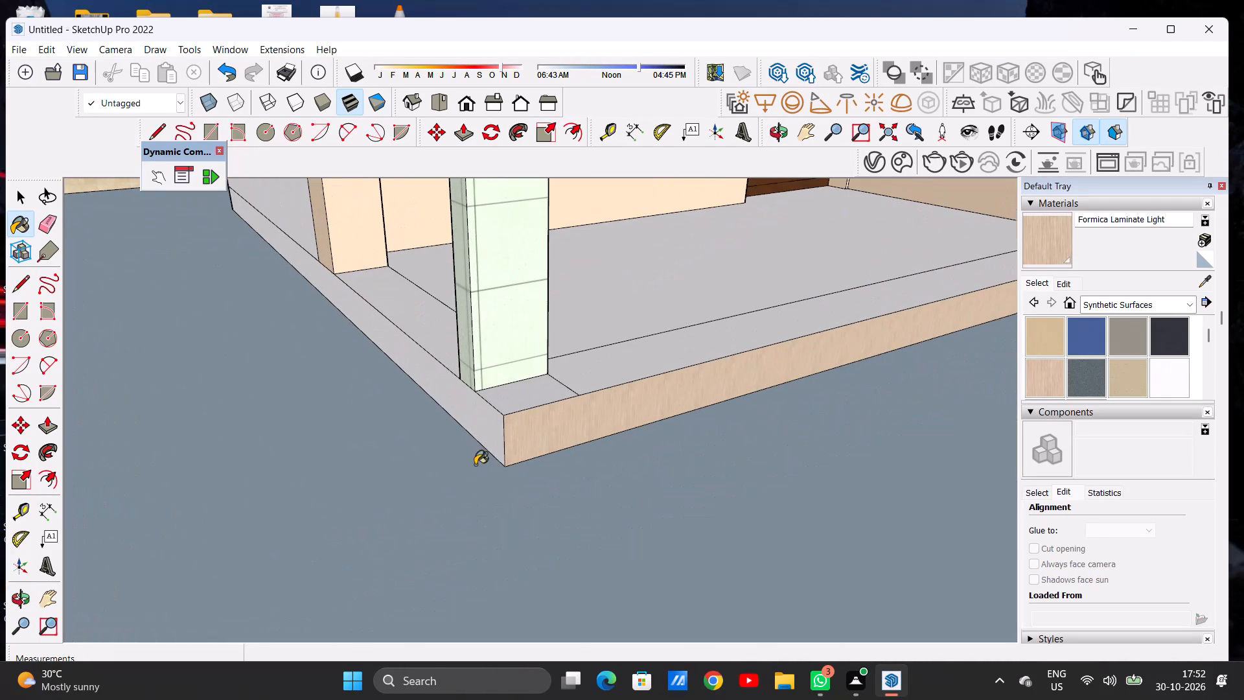
pyautogui.click(493, 434)
# Paint the floor of the porch with the brown entrance door and its front strip with Formica Laminate Light.
pyautogui.scroll(-12, 489, 456)
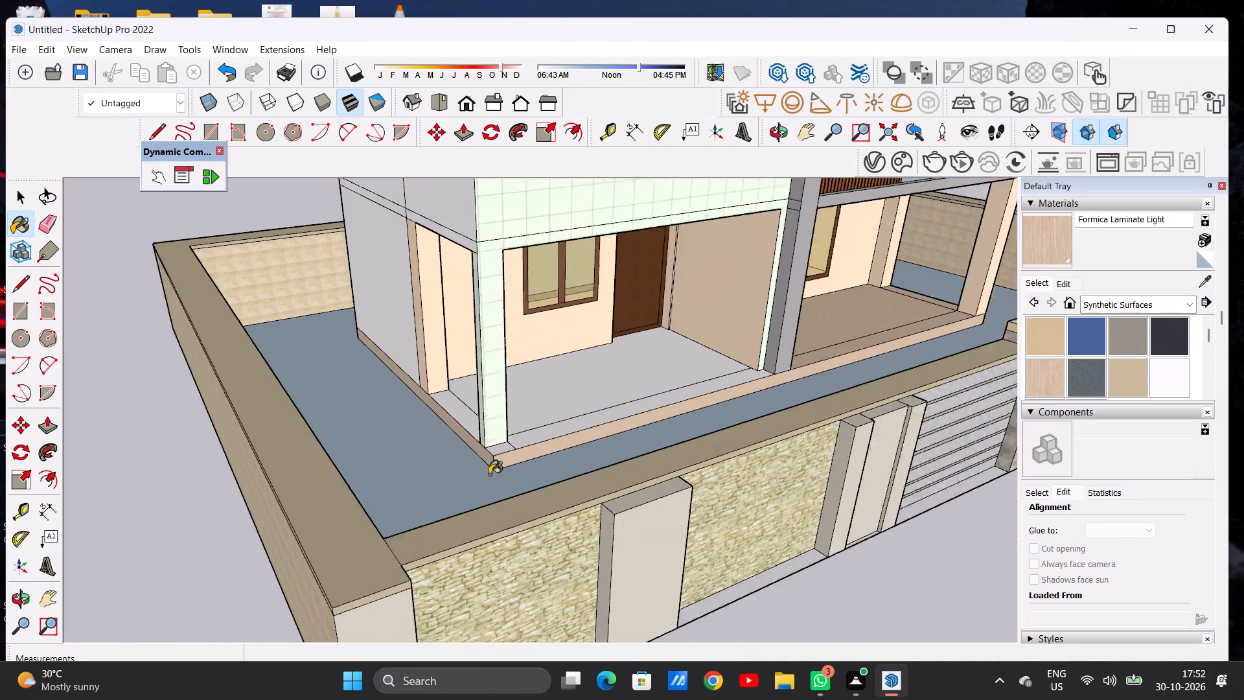
pyautogui.scroll(-2, 489, 474)
pyautogui.moveTo(395, 406); pyautogui.dragTo(677, 404, button='middle')
pyautogui.moveTo(350, 404); pyautogui.dragTo(666, 362, button='middle')
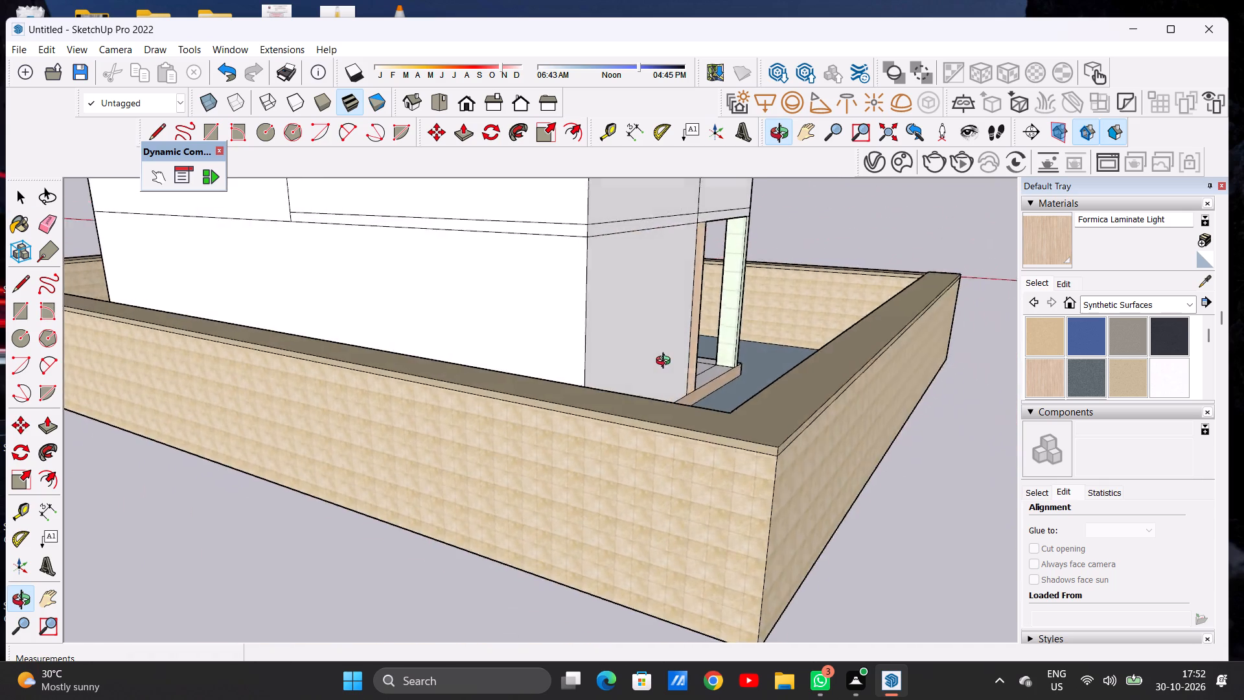
pyautogui.moveTo(666, 362); pyautogui.dragTo(393, 431, button='middle')
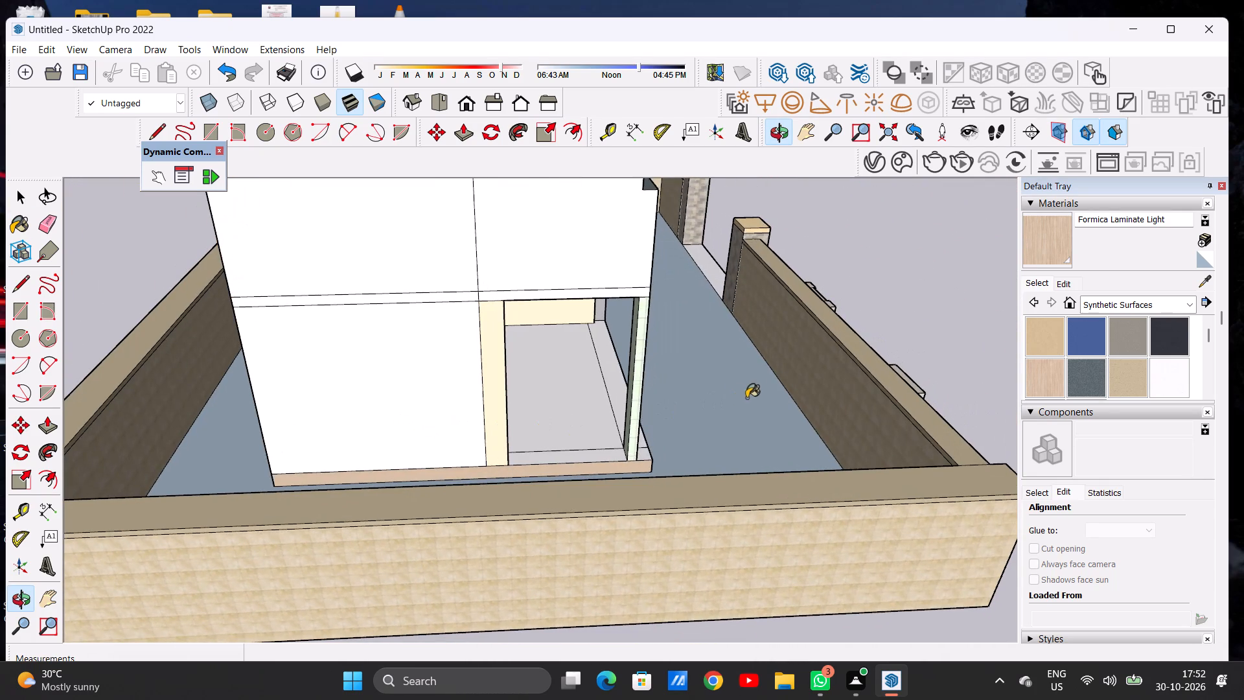
pyautogui.moveTo(741, 396); pyautogui.dragTo(351, 385, button='middle')
pyautogui.scroll(-5, 586, 355)
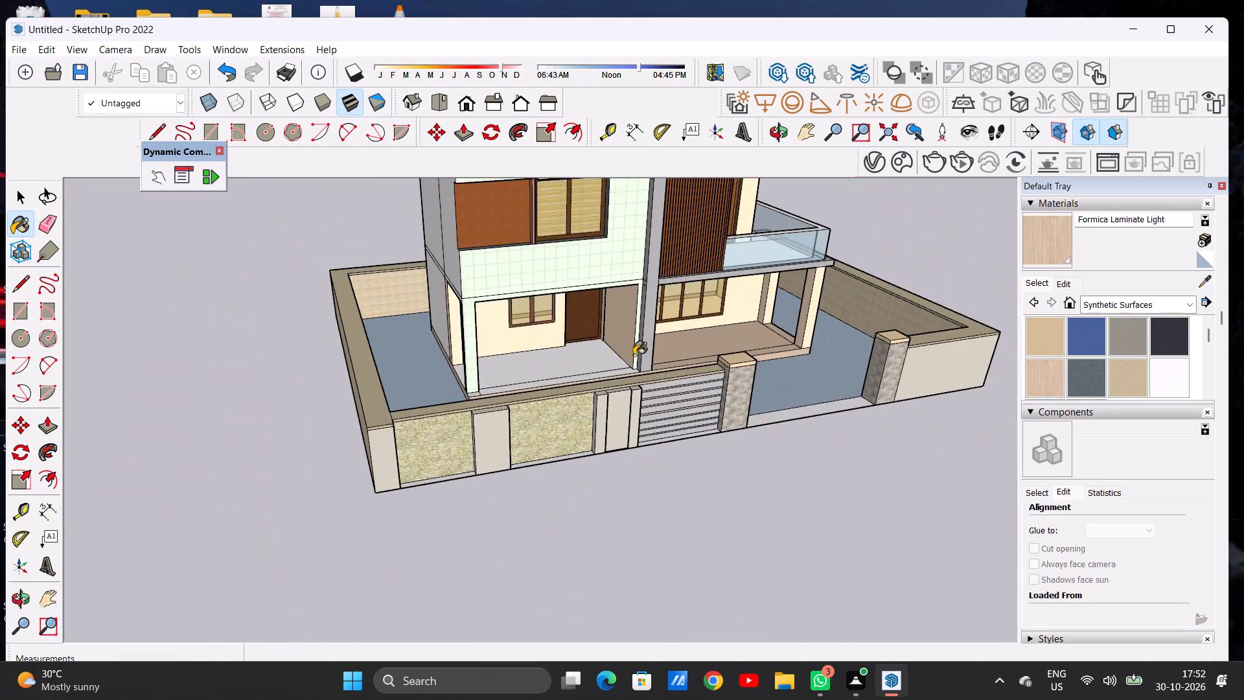
pyautogui.moveTo(628, 355); pyautogui.dragTo(517, 406, button='middle')
pyautogui.scroll(-6, 401, 361)
pyautogui.scroll(-1, 459, 378)
pyautogui.scroll(7, 459, 380)
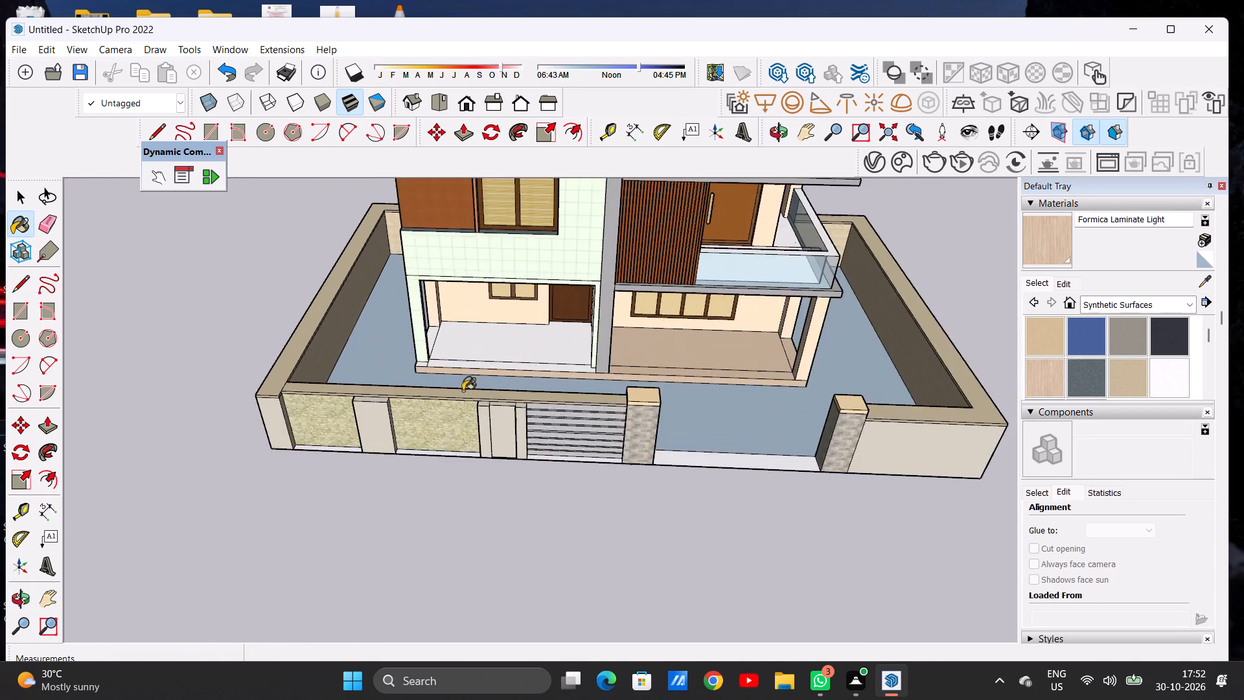
pyautogui.scroll(15, 505, 392)
pyautogui.click(614, 307)
pyautogui.click(625, 258)
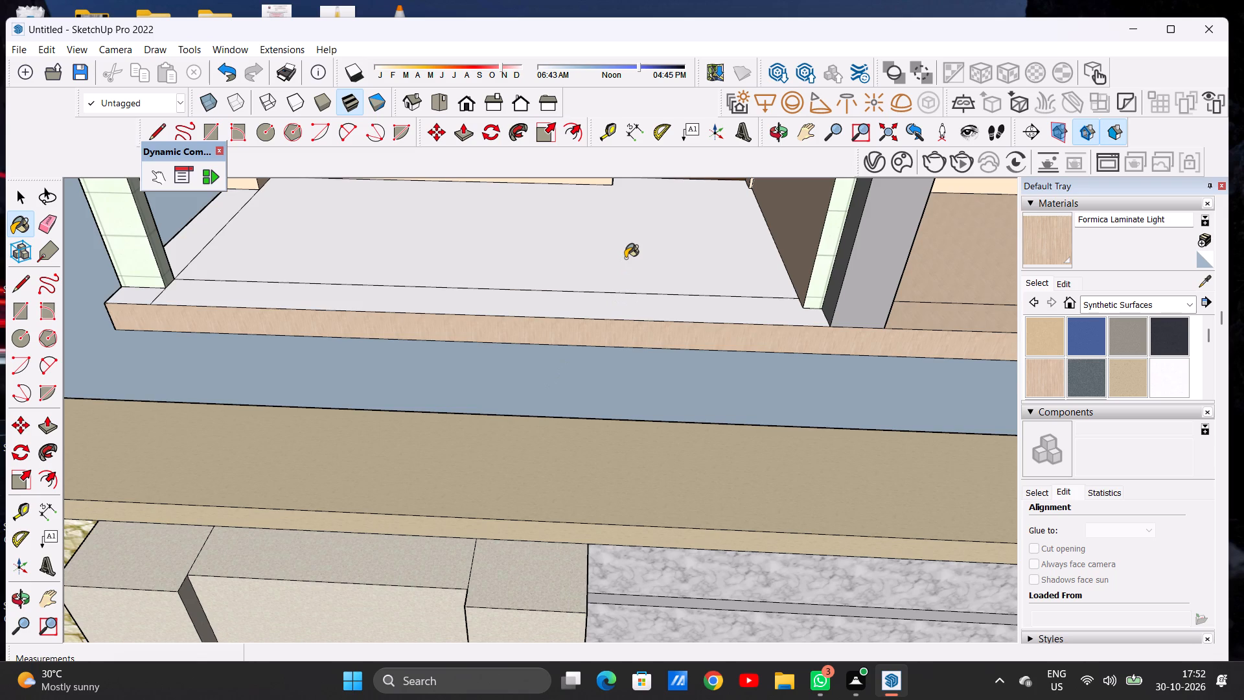
# Paint the floor corner around the limestone-tiled column and the adjoining side strip with Formica Laminate Light.
pyautogui.moveTo(614, 278); pyautogui.dragTo(623, 339, button='middle')
pyautogui.scroll(-13, 635, 331)
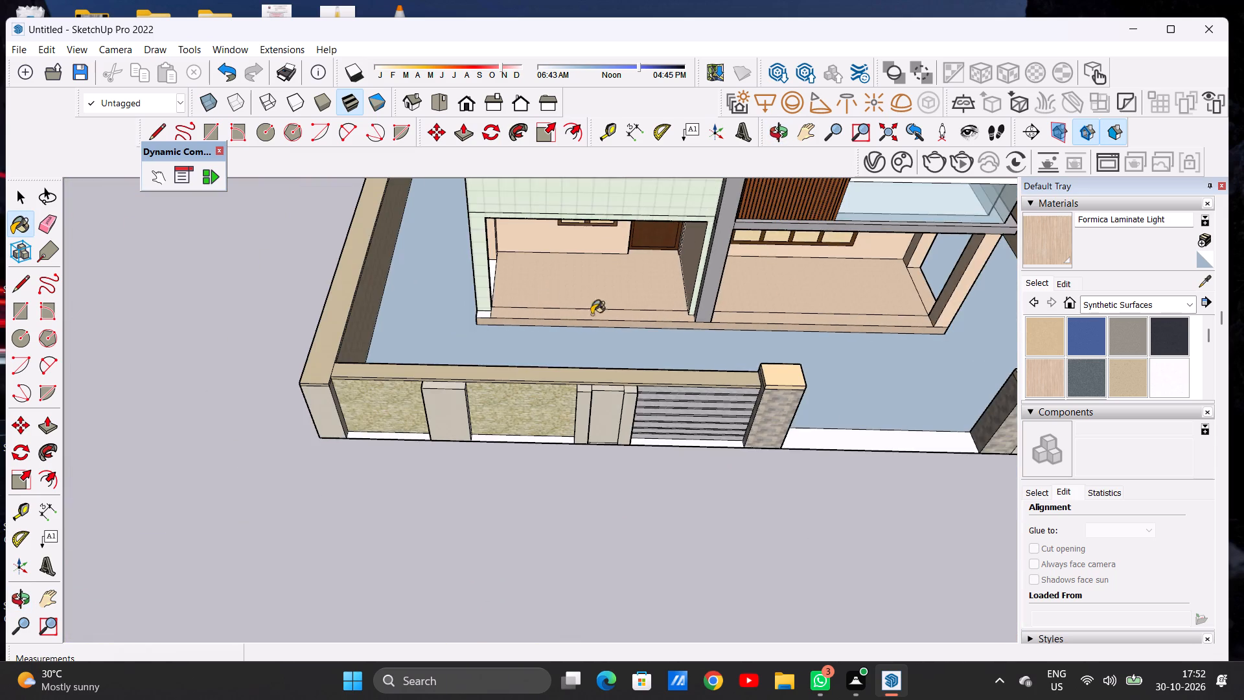
pyautogui.moveTo(485, 305); pyautogui.dragTo(774, 246, button='middle')
pyautogui.scroll(14, 426, 347)
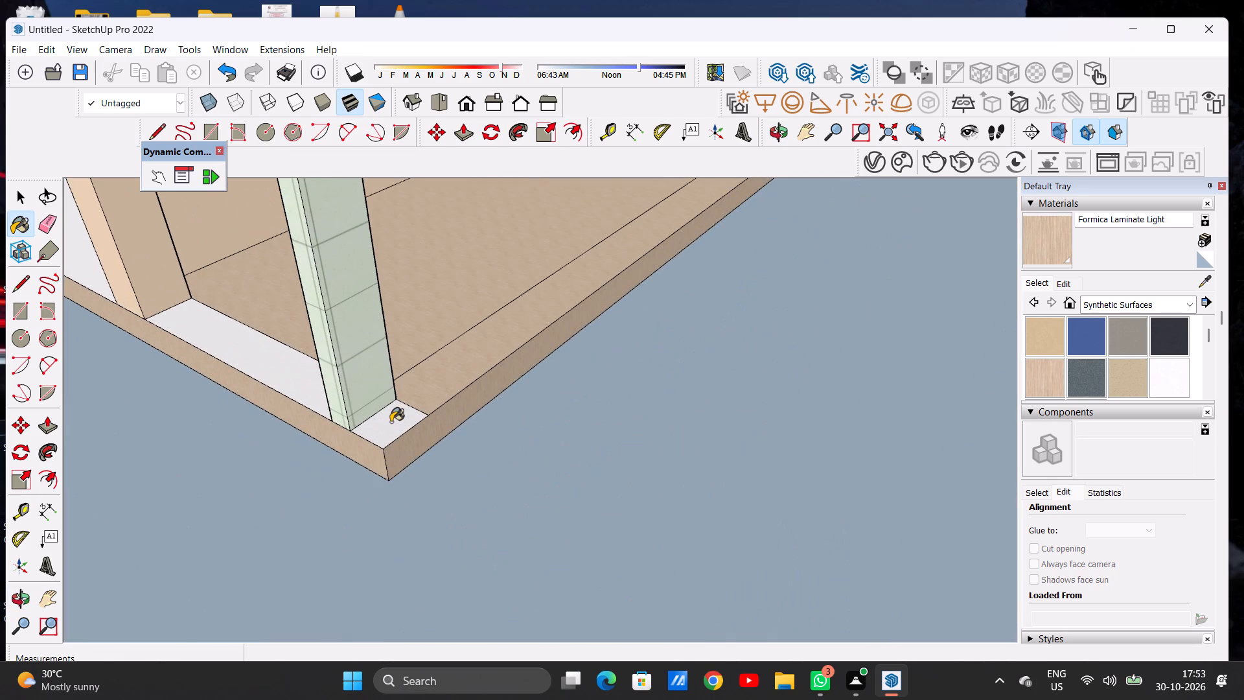
pyautogui.click(391, 422)
pyautogui.click(286, 368)
pyautogui.scroll(-9, 384, 376)
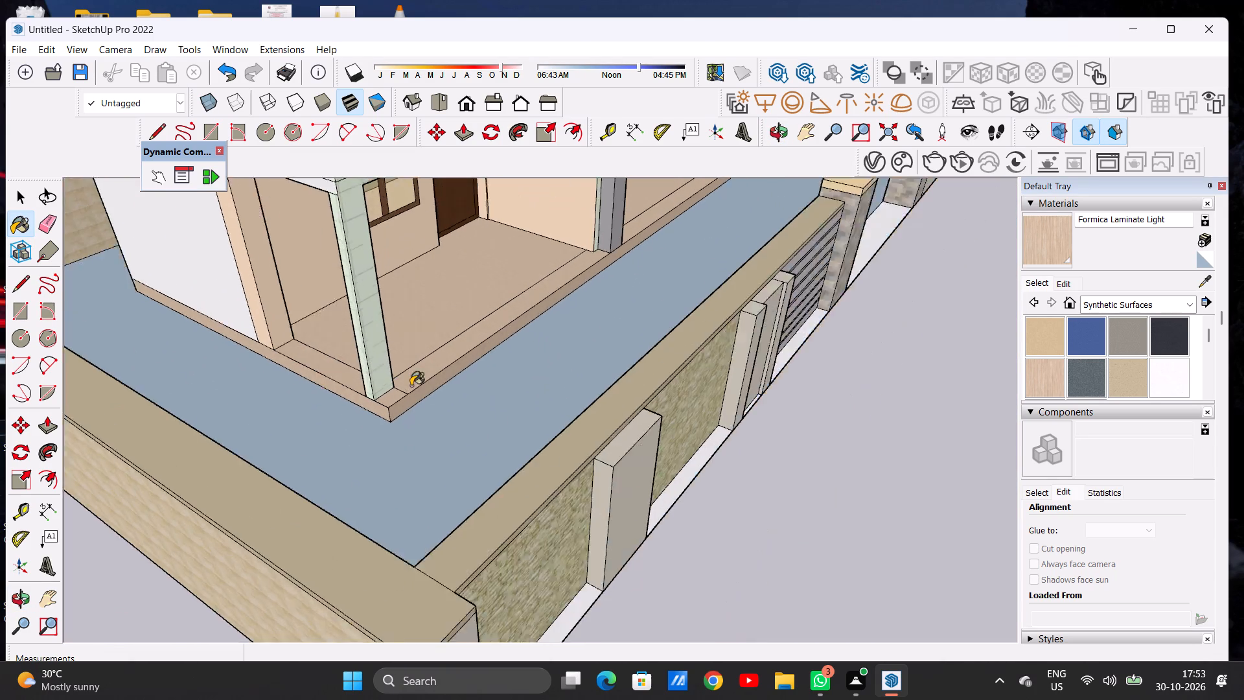
# Paint the threshold strip between the two stone-clad gate pillars in the front boundary wall with Formica Laminate Light.
pyautogui.scroll(-3, 411, 386)
pyautogui.moveTo(575, 332); pyautogui.dragTo(365, 331, button='middle')
pyautogui.scroll(-8, 358, 353)
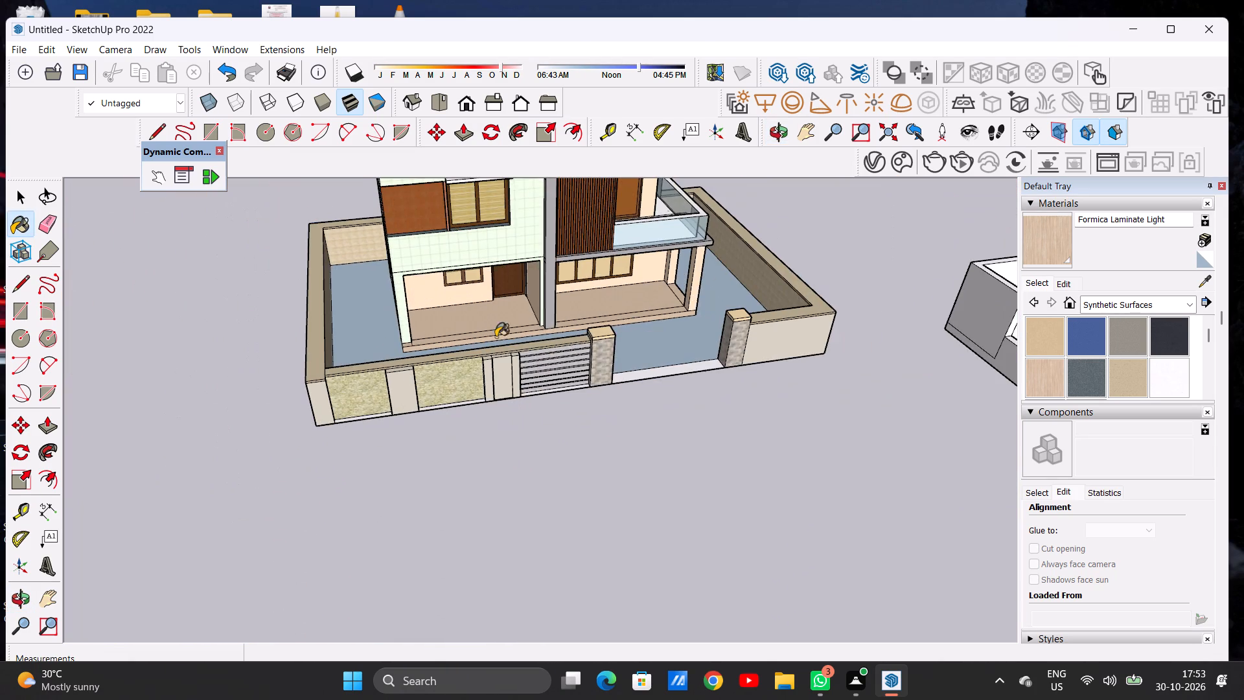
pyautogui.moveTo(545, 321); pyautogui.dragTo(477, 320, button='middle')
pyautogui.scroll(11, 639, 445)
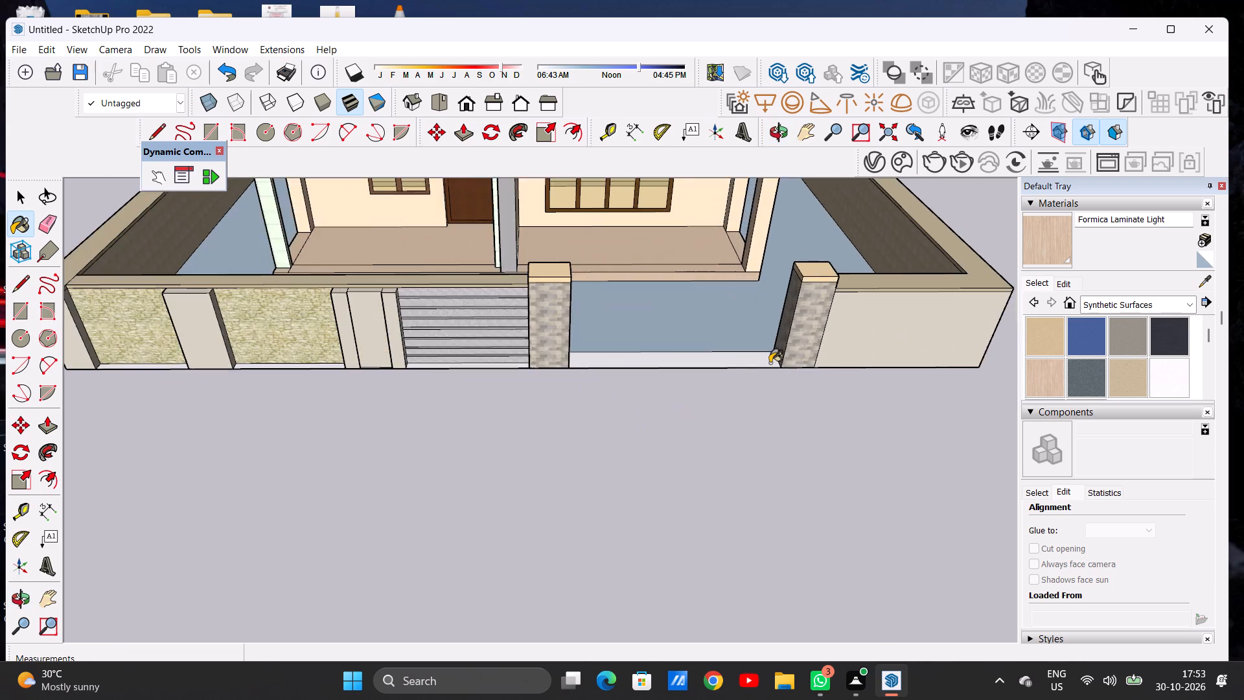
pyautogui.scroll(13, 770, 363)
pyautogui.click(766, 363)
# Inspect the gate opening, the courtyard ground behind it and the porch front from high and low angles.
pyautogui.scroll(-7, 540, 414)
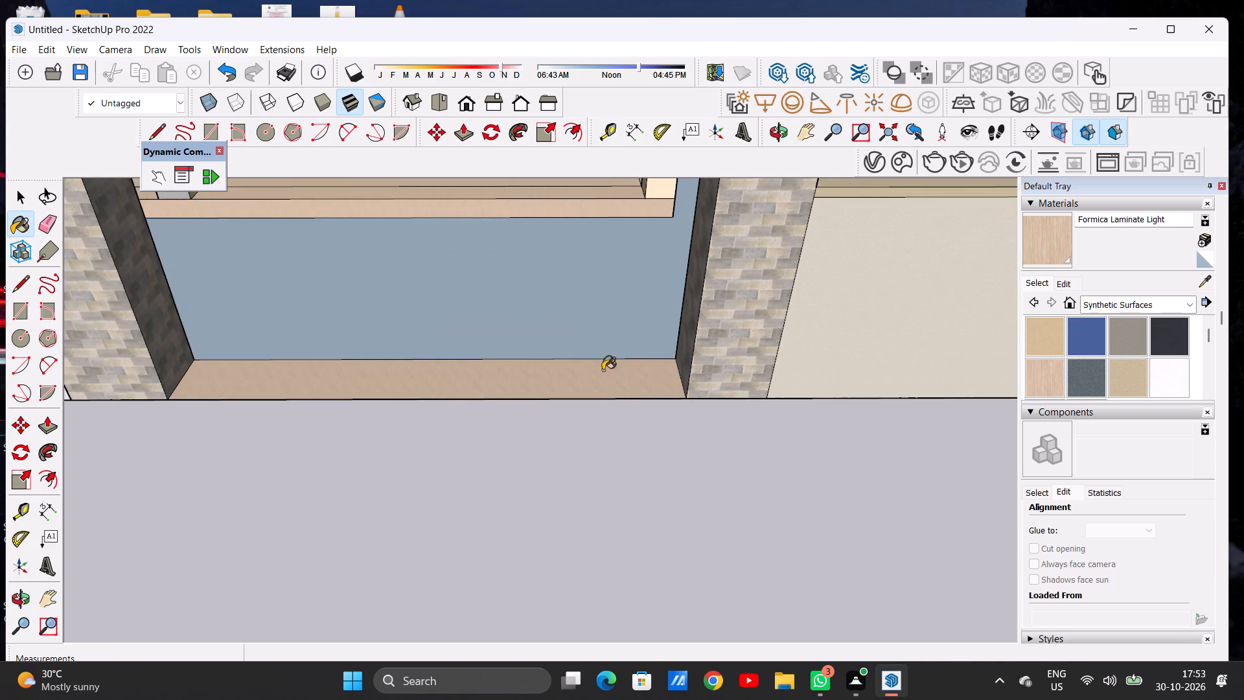
pyautogui.scroll(-5, 652, 371)
pyautogui.moveTo(631, 416); pyautogui.dragTo(612, 425, button='middle')
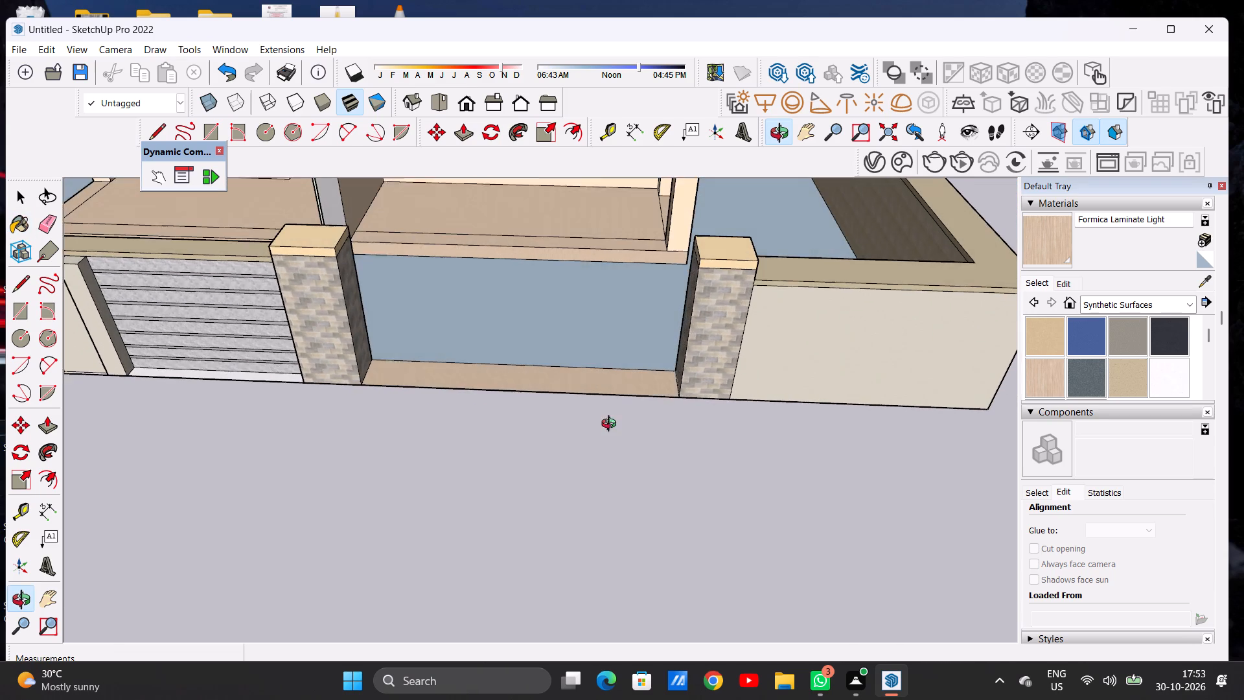
pyautogui.moveTo(612, 425); pyautogui.dragTo(614, 429, button='middle')
pyautogui.scroll(-7, 493, 367)
pyautogui.moveTo(508, 359); pyautogui.dragTo(513, 412, button='middle')
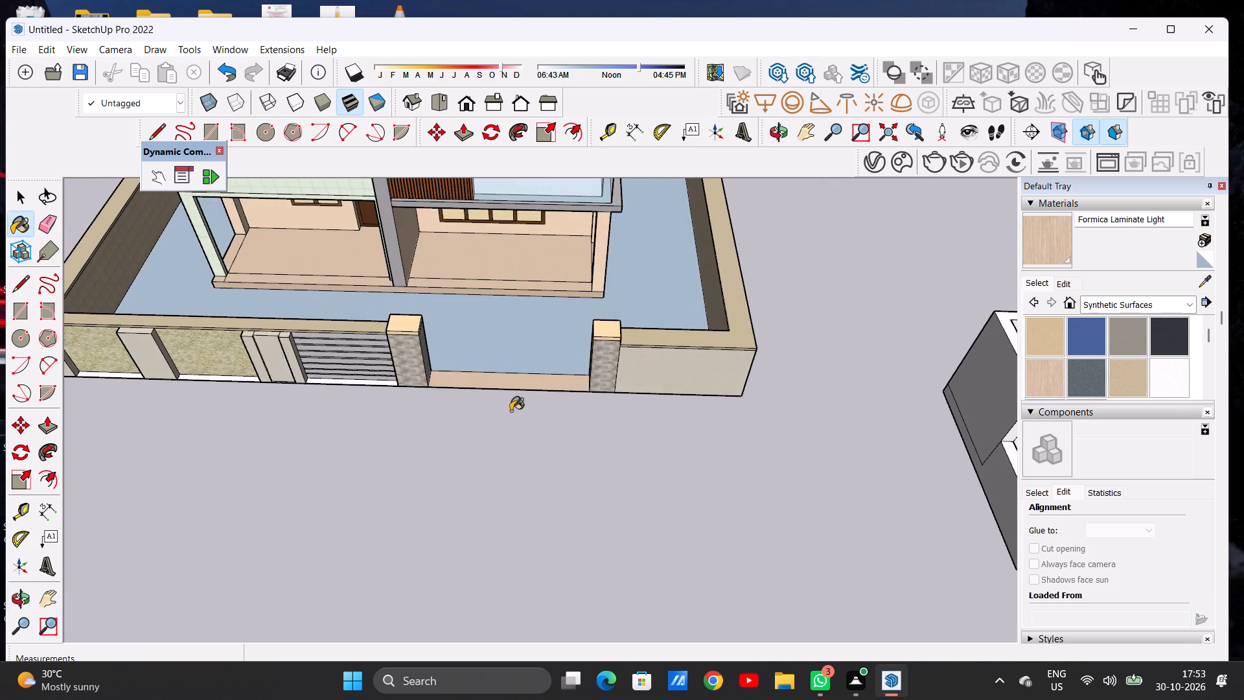
pyautogui.scroll(13, 518, 298)
pyautogui.scroll(-6, 560, 342)
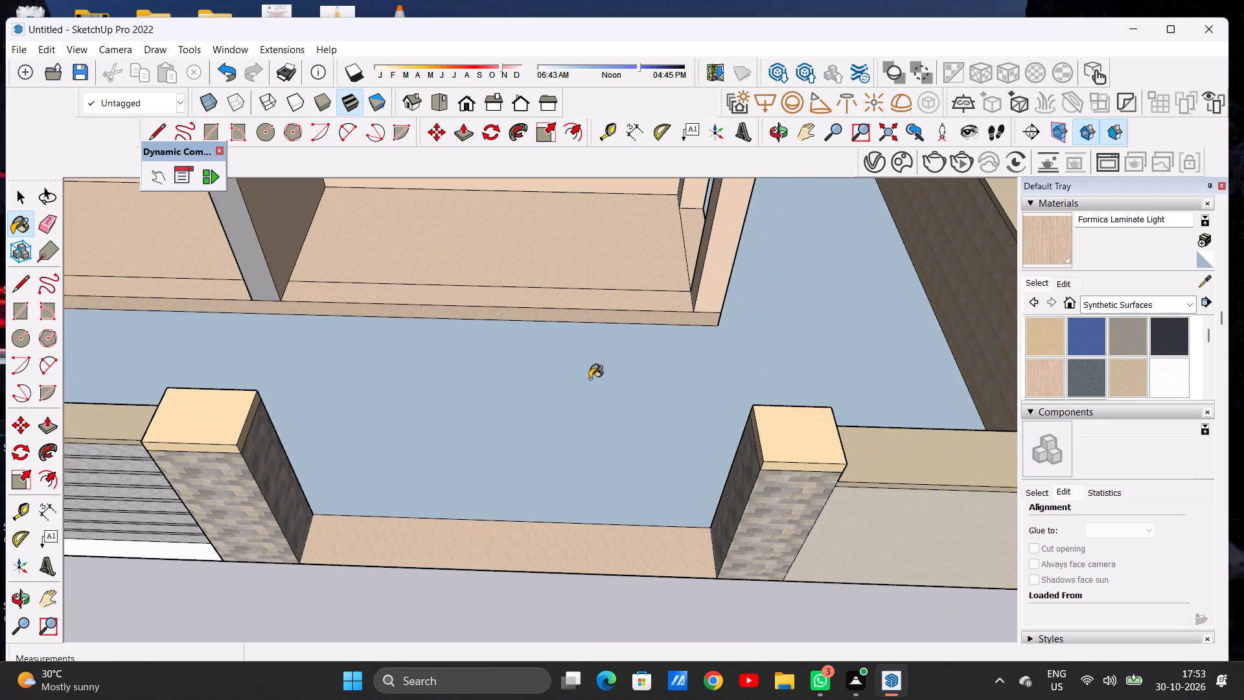
pyautogui.moveTo(590, 379); pyautogui.dragTo(593, 239, button='middle')
pyautogui.moveTo(562, 374); pyautogui.dragTo(560, 288, button='middle')
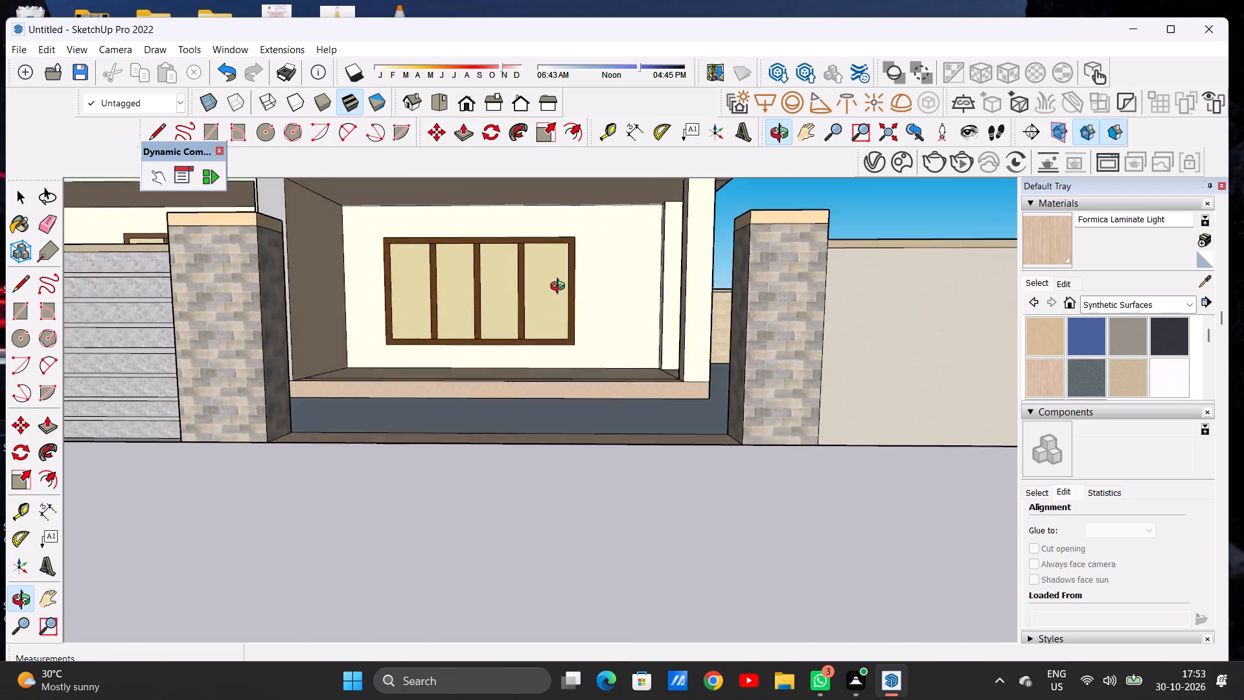
pyautogui.moveTo(560, 288); pyautogui.dragTo(549, 450, button='middle')
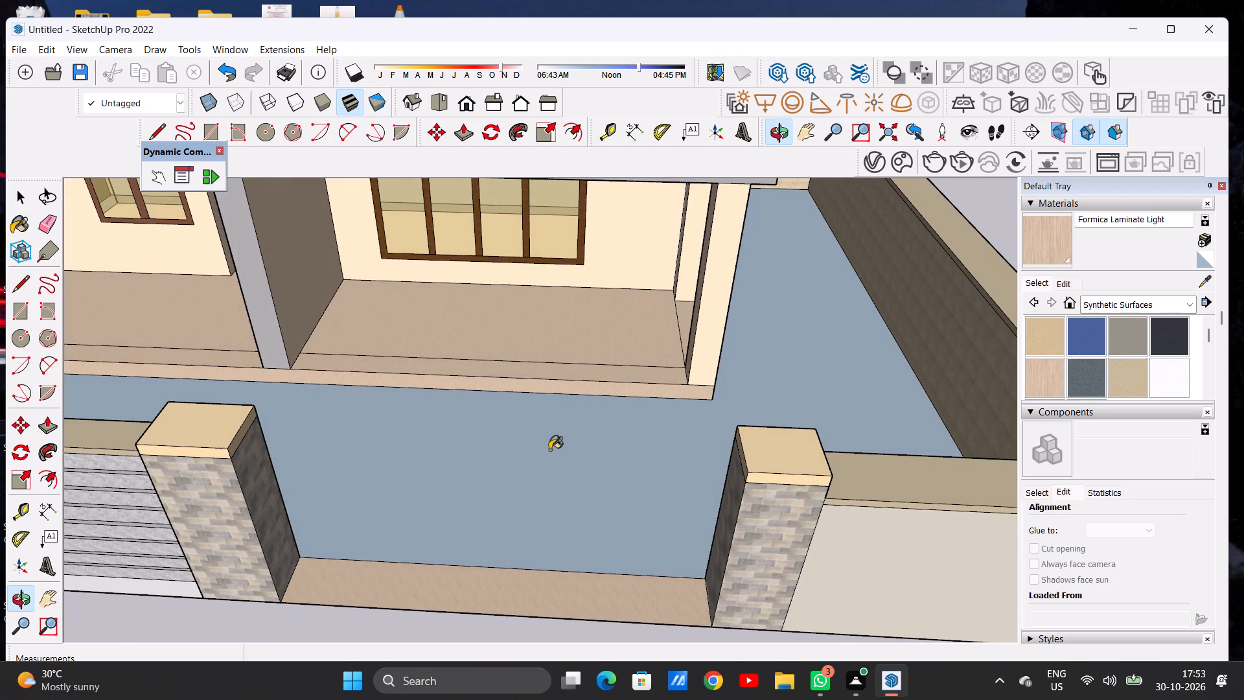
pyautogui.press('space')
# Review the materials on the house's front facade, boundary wall and balcony side from near and far.
pyautogui.scroll(-11, 563, 426)
pyautogui.scroll(1, 666, 384)
pyautogui.scroll(-2, 664, 386)
pyautogui.moveTo(564, 391); pyautogui.dragTo(586, 425, button='middle')
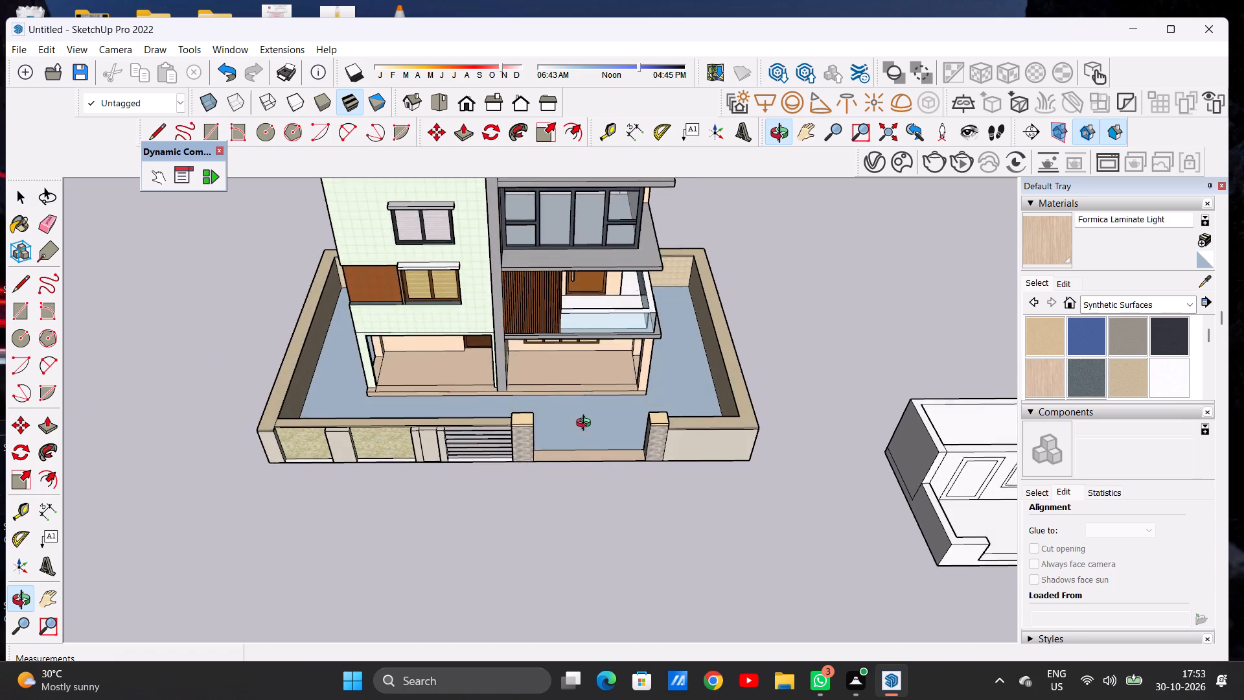
pyautogui.moveTo(586, 425); pyautogui.dragTo(585, 419, button='middle')
pyautogui.middleClick(584, 417)
pyautogui.scroll(6, 584, 417)
pyautogui.scroll(-6, 619, 420)
pyautogui.moveTo(587, 426); pyautogui.dragTo(597, 320, button='middle')
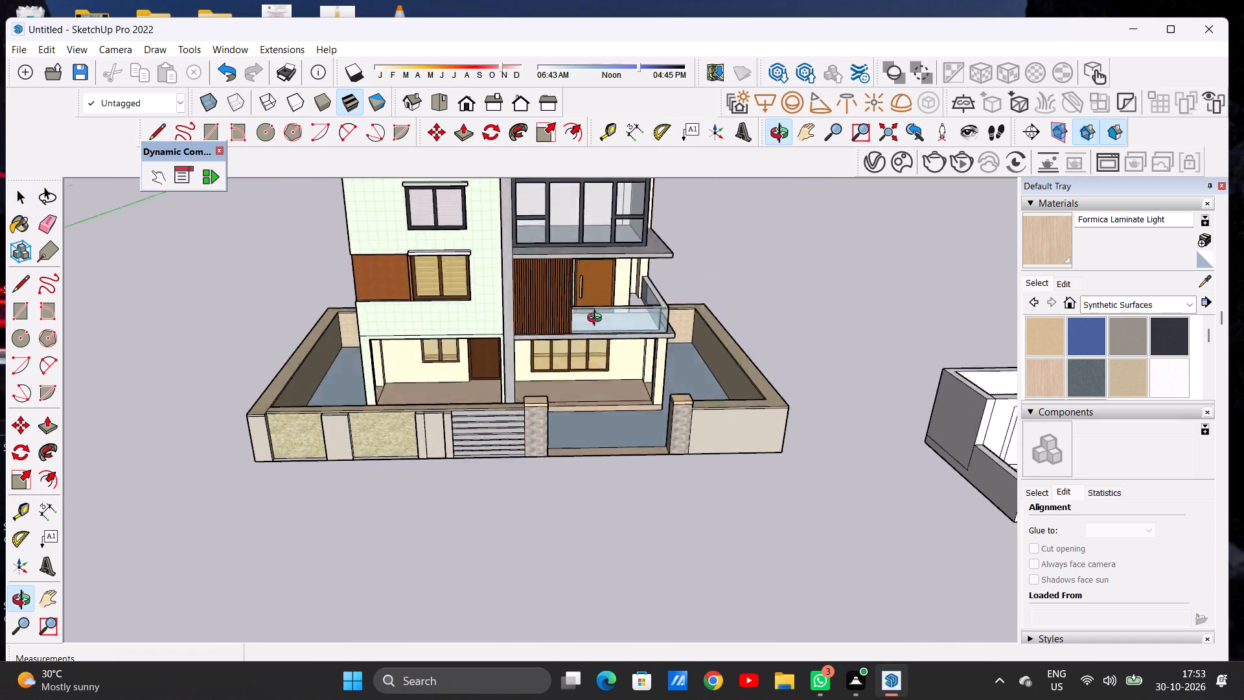
pyautogui.moveTo(597, 320); pyautogui.dragTo(593, 288, button='middle')
pyautogui.scroll(5, 553, 361)
pyautogui.scroll(-1, 552, 361)
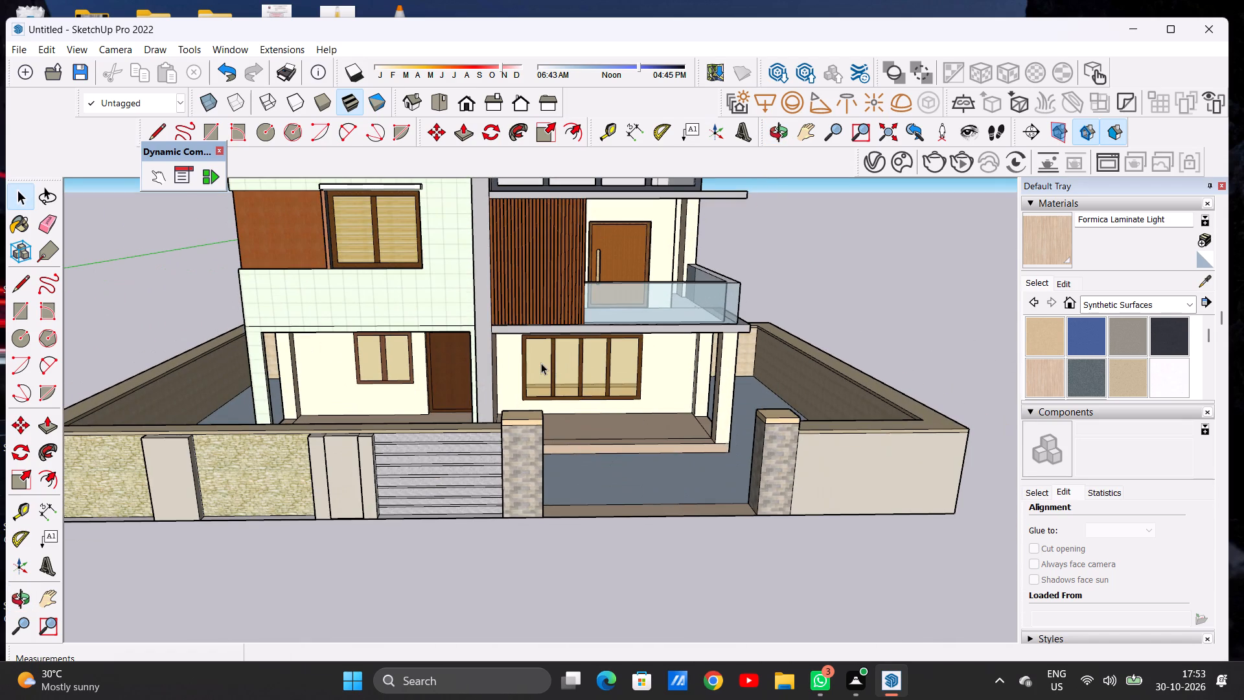
pyautogui.moveTo(556, 390); pyautogui.dragTo(555, 335, button='middle')
pyautogui.scroll(-9, 560, 384)
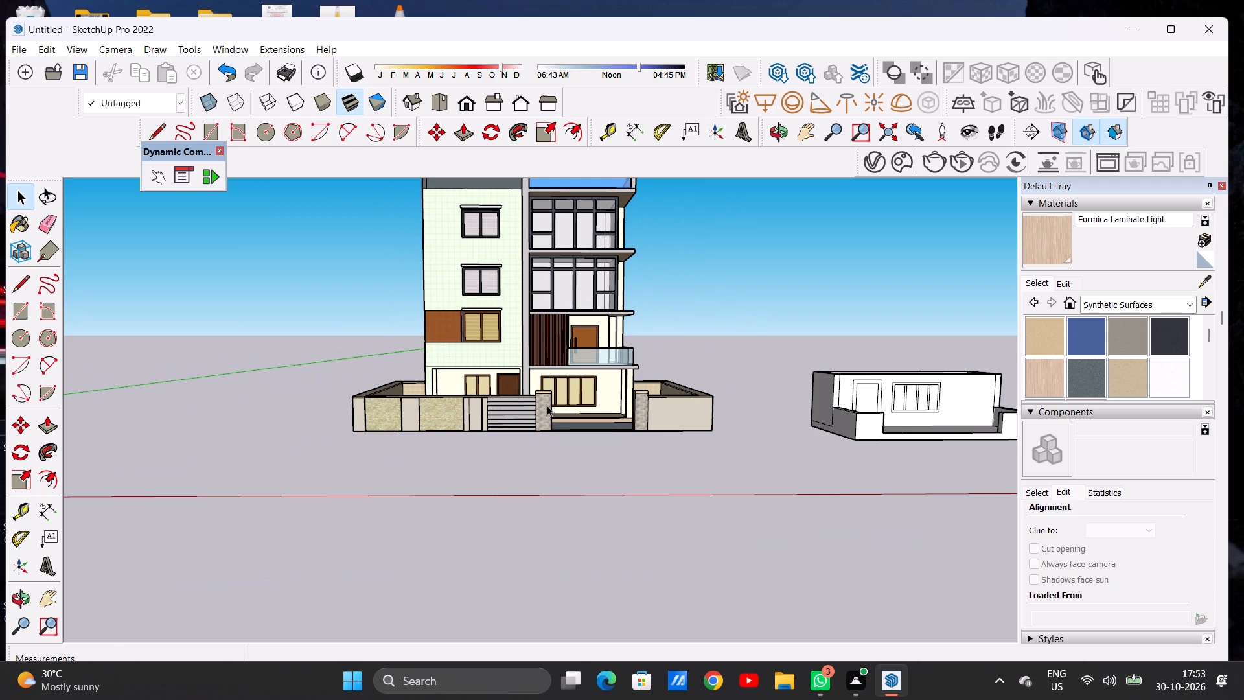
pyautogui.scroll(-8, 516, 445)
pyautogui.moveTo(513, 404); pyautogui.dragTo(509, 417, button='middle')
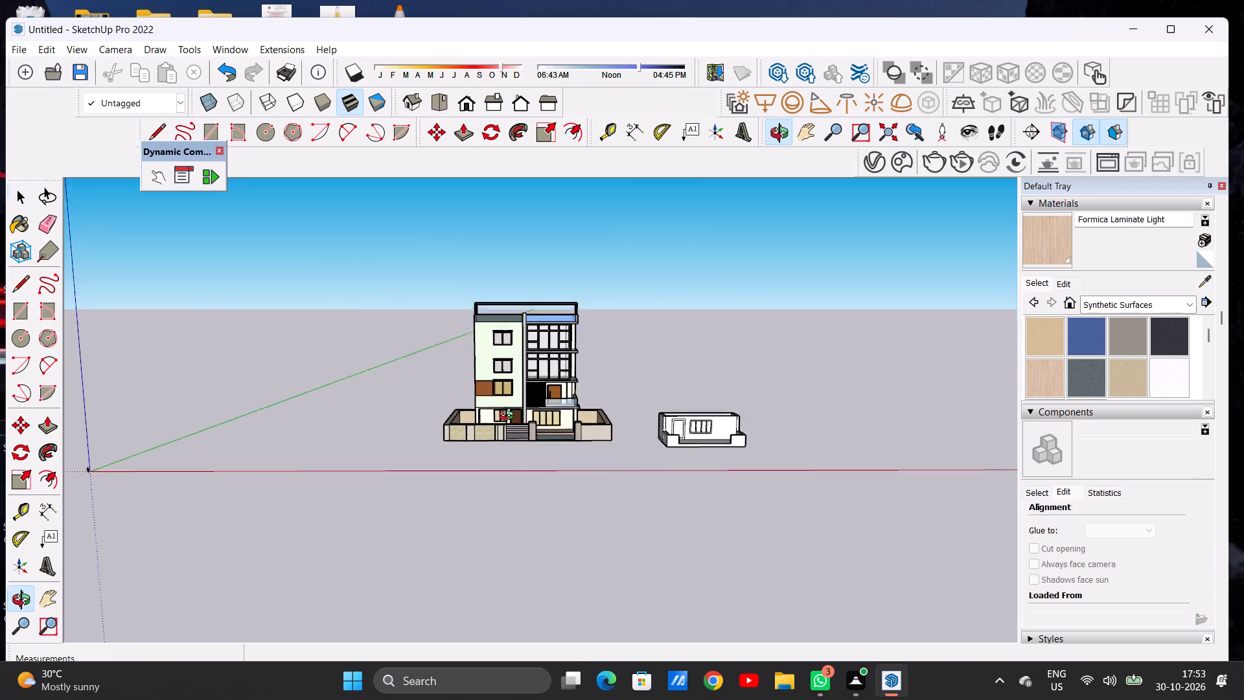
pyautogui.moveTo(509, 417); pyautogui.dragTo(479, 522, button='middle')
pyautogui.scroll(7, 494, 439)
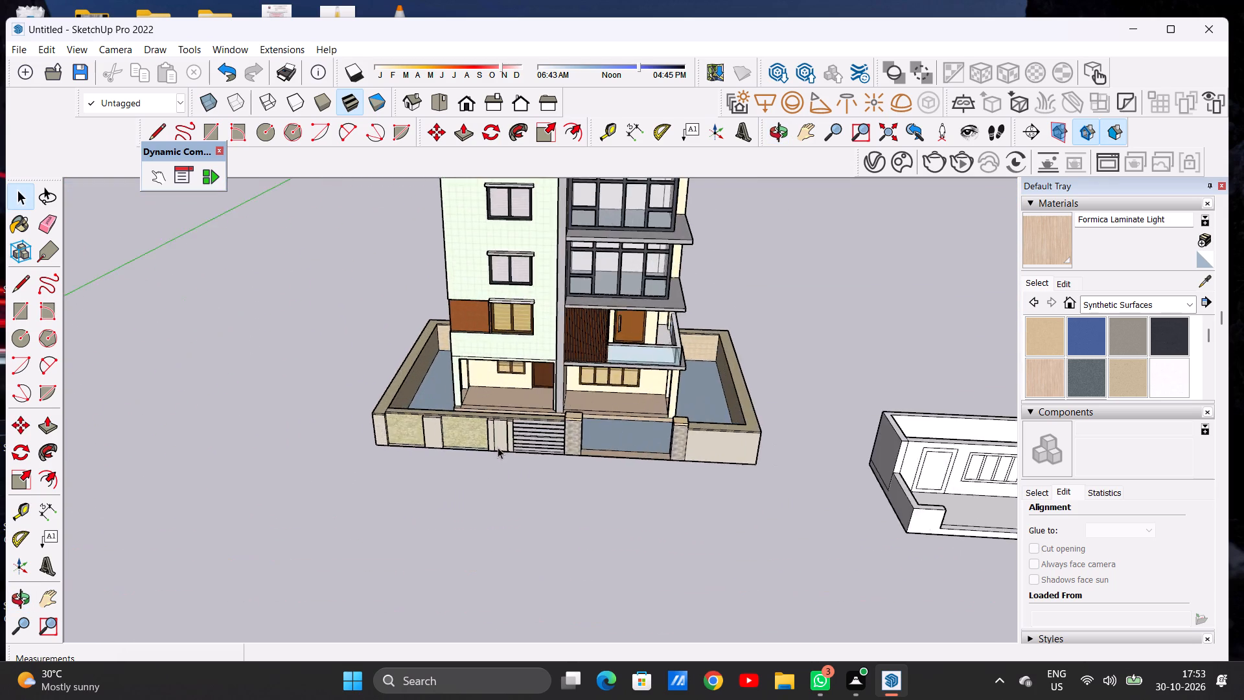
pyautogui.scroll(12, 498, 447)
pyautogui.moveTo(632, 409); pyautogui.dragTo(256, 391, button='middle')
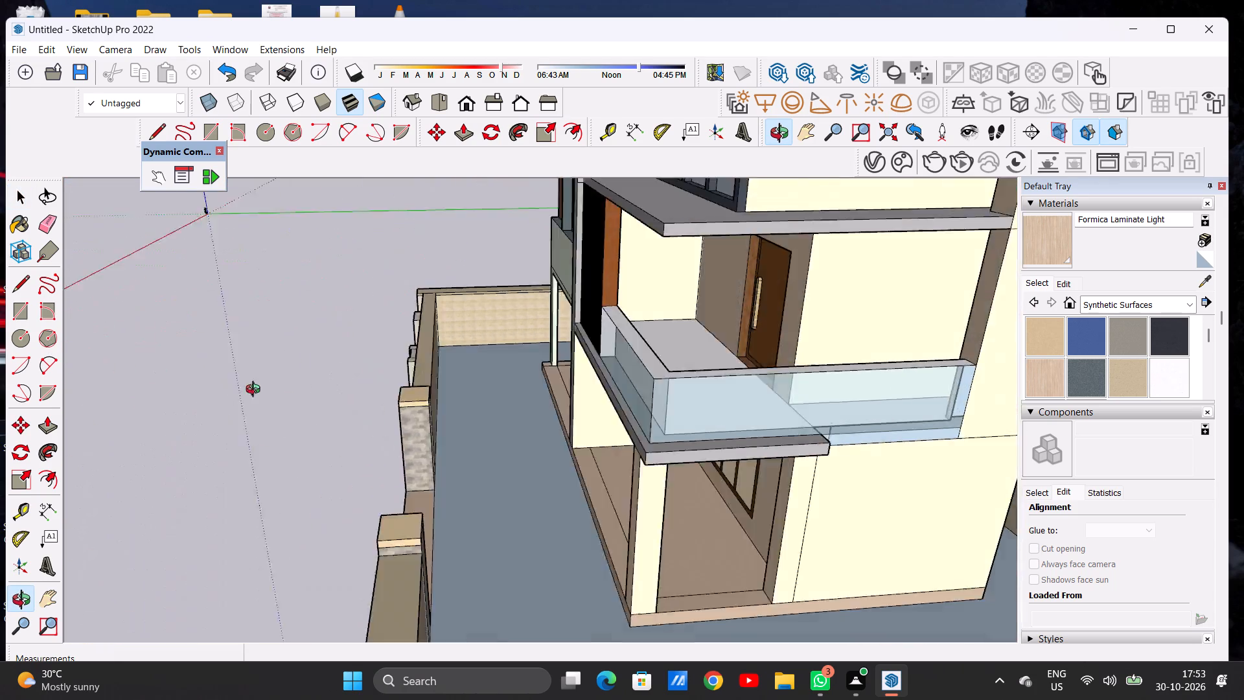
pyautogui.moveTo(256, 391); pyautogui.dragTo(616, 384, button='middle')
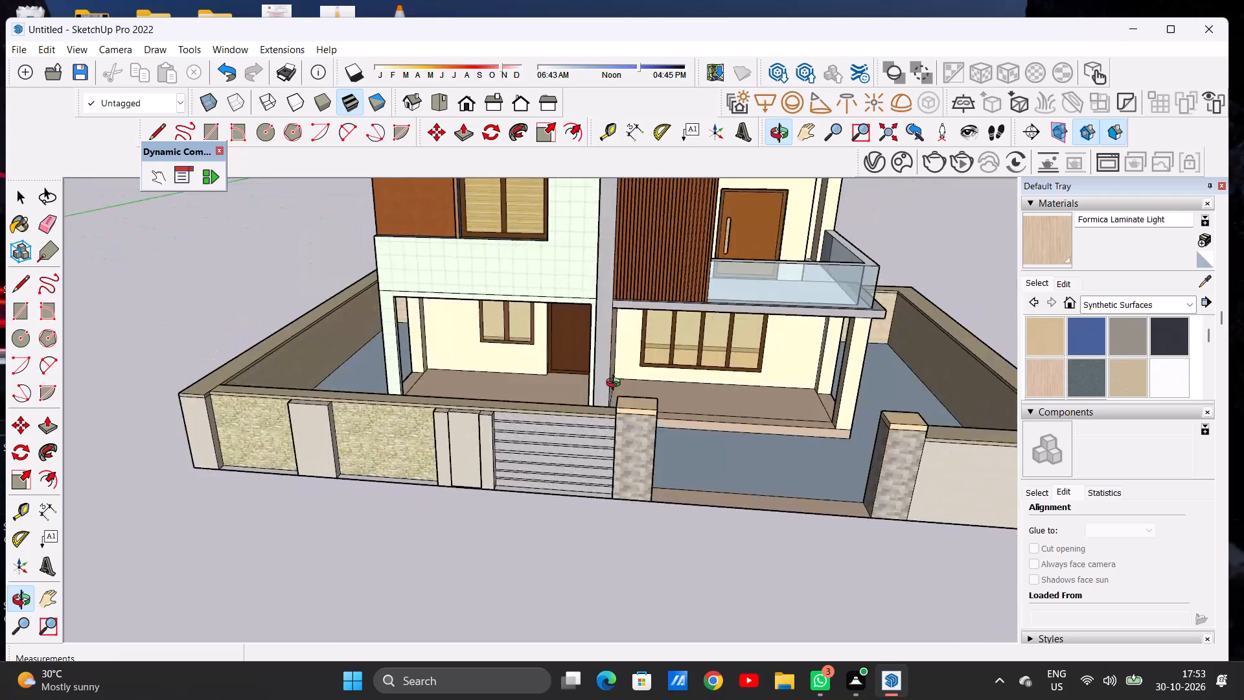
pyautogui.moveTo(616, 384); pyautogui.dragTo(615, 381, button='middle')
pyautogui.scroll(1, 615, 381)
pyautogui.scroll(-7, 615, 410)
pyautogui.moveTo(630, 464); pyautogui.dragTo(641, 426, button='middle')
pyautogui.scroll(-8, 607, 435)
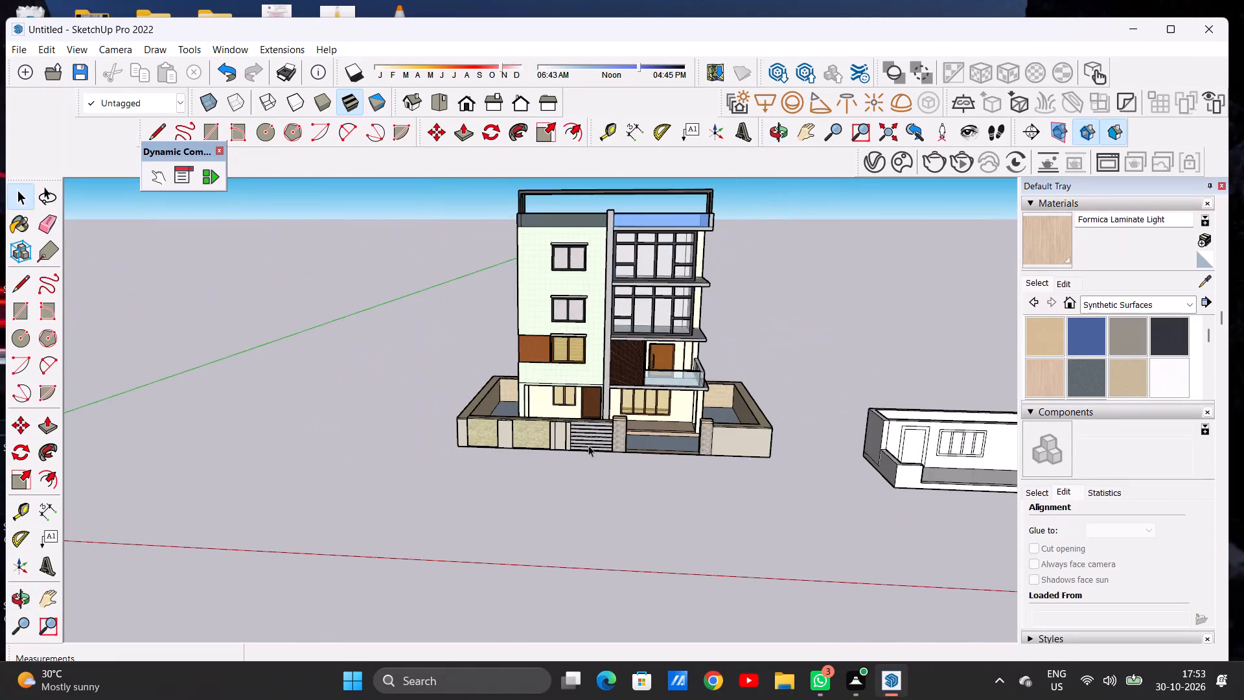
pyautogui.scroll(-5, 590, 447)
pyautogui.moveTo(617, 459); pyautogui.dragTo(614, 419, button='middle')
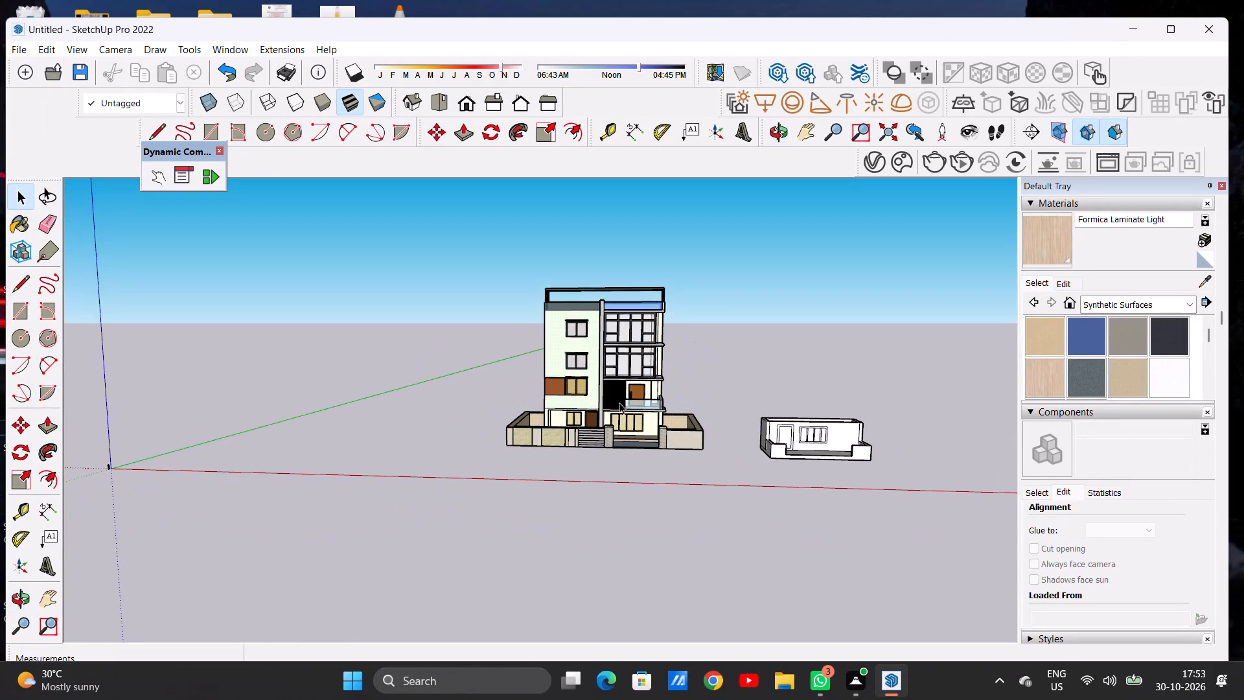
# Examine the upper-floor framed glazing up close and the whole house from the front, the balcony side and above.
pyautogui.scroll(19, 629, 363)
pyautogui.scroll(7, 664, 349)
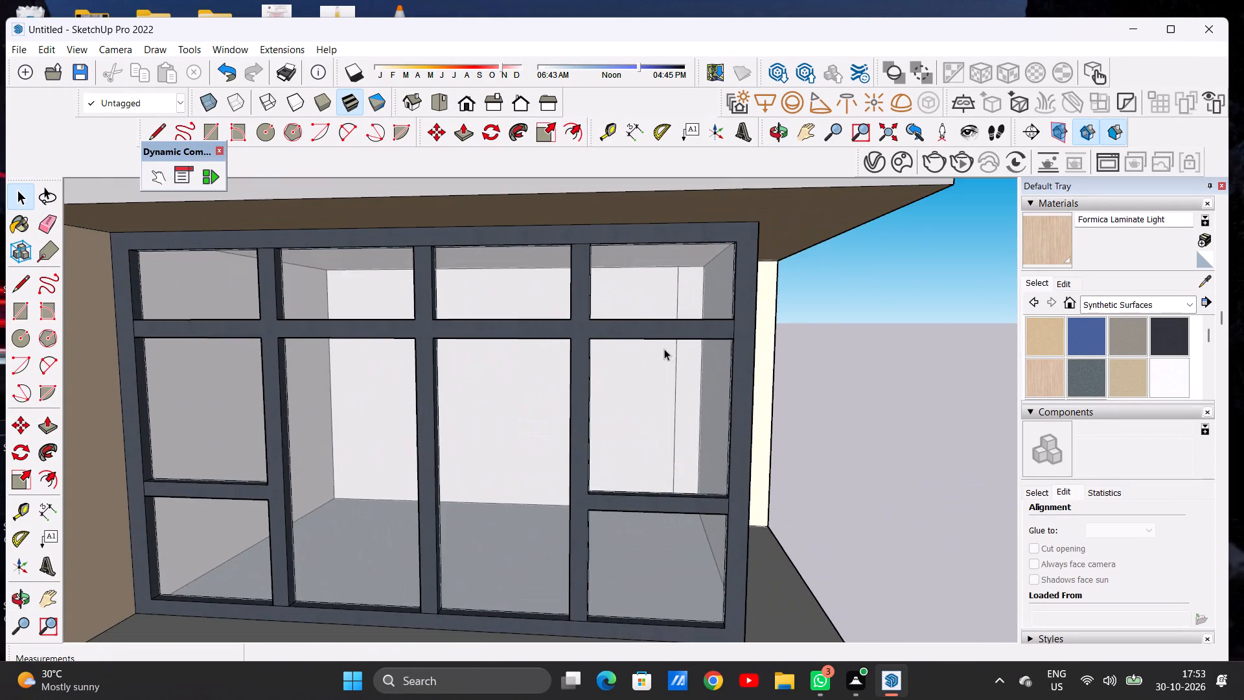
pyautogui.moveTo(680, 356); pyautogui.dragTo(719, 382, button='middle')
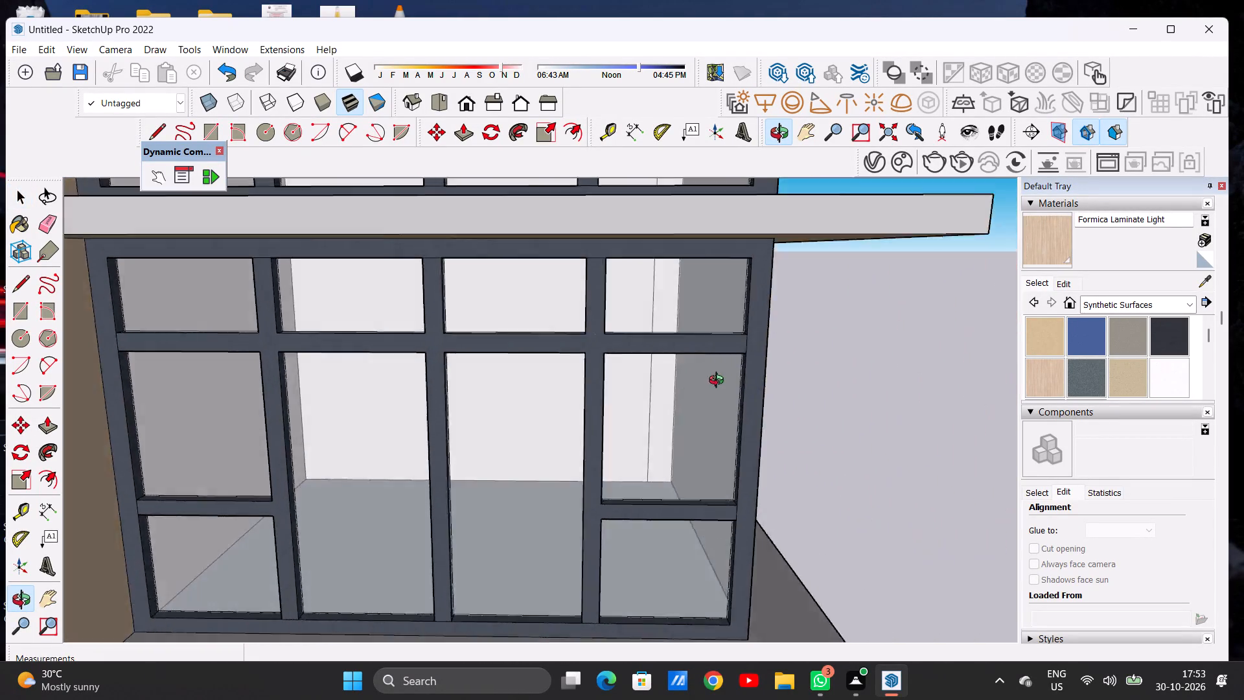
pyautogui.moveTo(719, 382); pyautogui.dragTo(733, 331, button='middle')
pyautogui.scroll(-4, 720, 377)
pyautogui.scroll(-8, 624, 418)
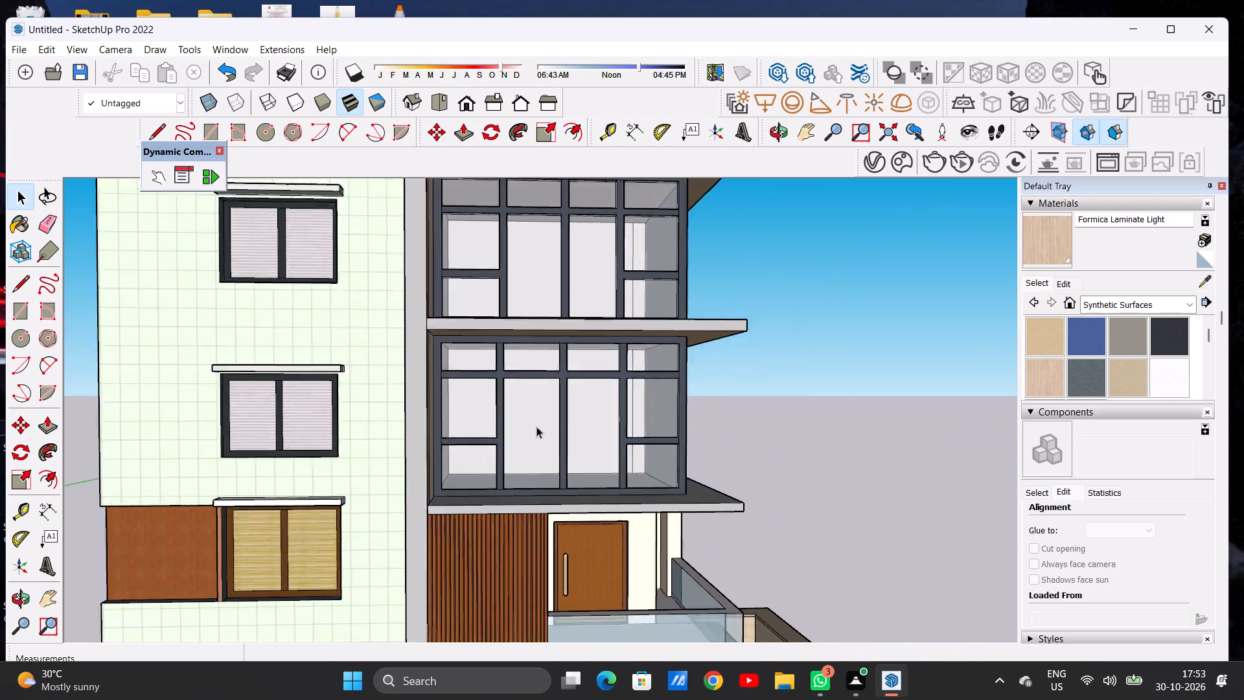
pyautogui.scroll(-8, 536, 426)
pyautogui.moveTo(579, 439); pyautogui.dragTo(562, 476, button='middle')
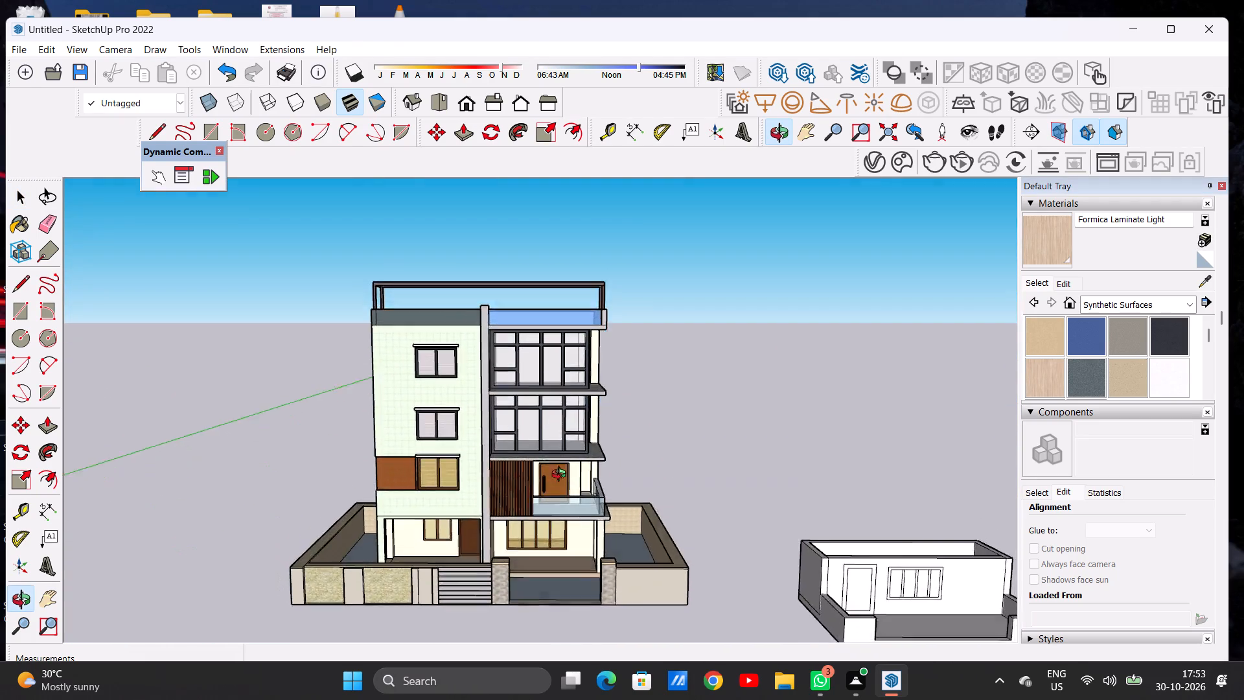
pyautogui.moveTo(562, 476); pyautogui.dragTo(559, 527, button='middle')
pyautogui.moveTo(500, 295); pyautogui.dragTo(238, 303, button='middle')
pyautogui.moveTo(695, 292); pyautogui.dragTo(764, 351, button='middle')
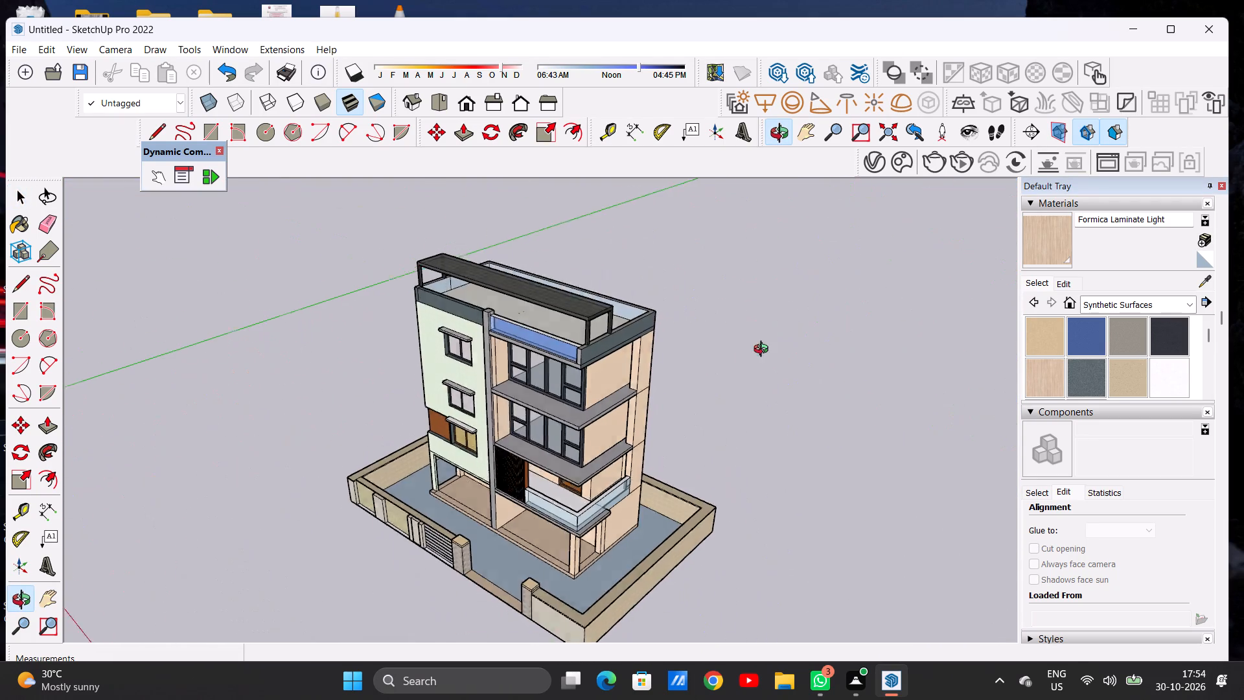
pyautogui.moveTo(764, 351); pyautogui.dragTo(772, 343, button='middle')
pyautogui.moveTo(481, 403); pyautogui.dragTo(711, 334, button='middle')
pyautogui.scroll(1, 565, 361)
pyautogui.scroll(-6, 521, 364)
pyautogui.moveTo(582, 460); pyautogui.dragTo(526, 492, button='middle')
pyautogui.scroll(8, 503, 508)
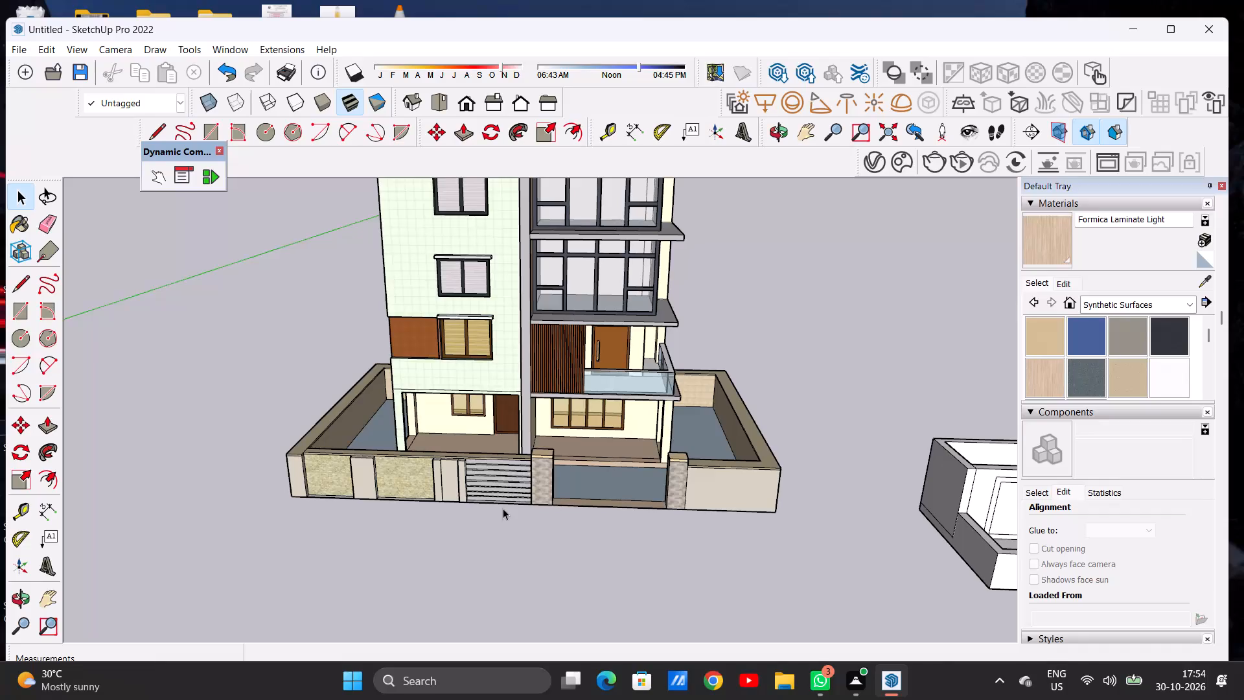
pyautogui.scroll(-7, 537, 502)
pyautogui.moveTo(578, 510); pyautogui.dragTo(577, 472, button='middle')
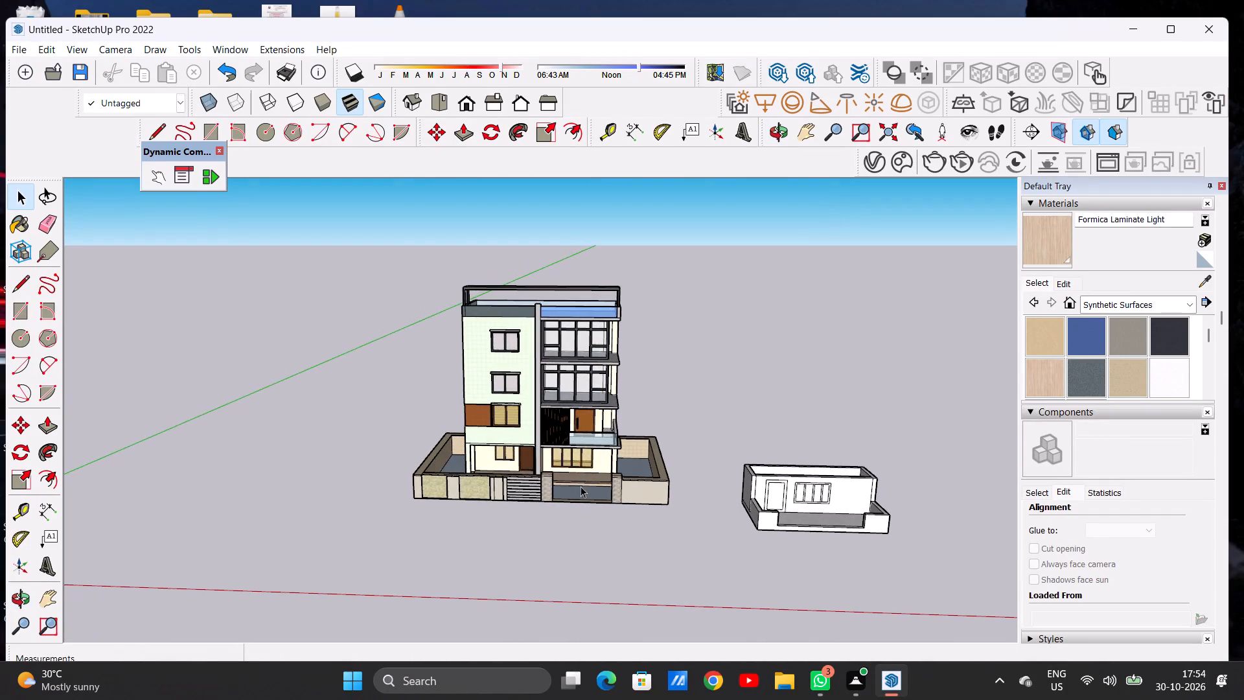
pyautogui.scroll(6, 587, 496)
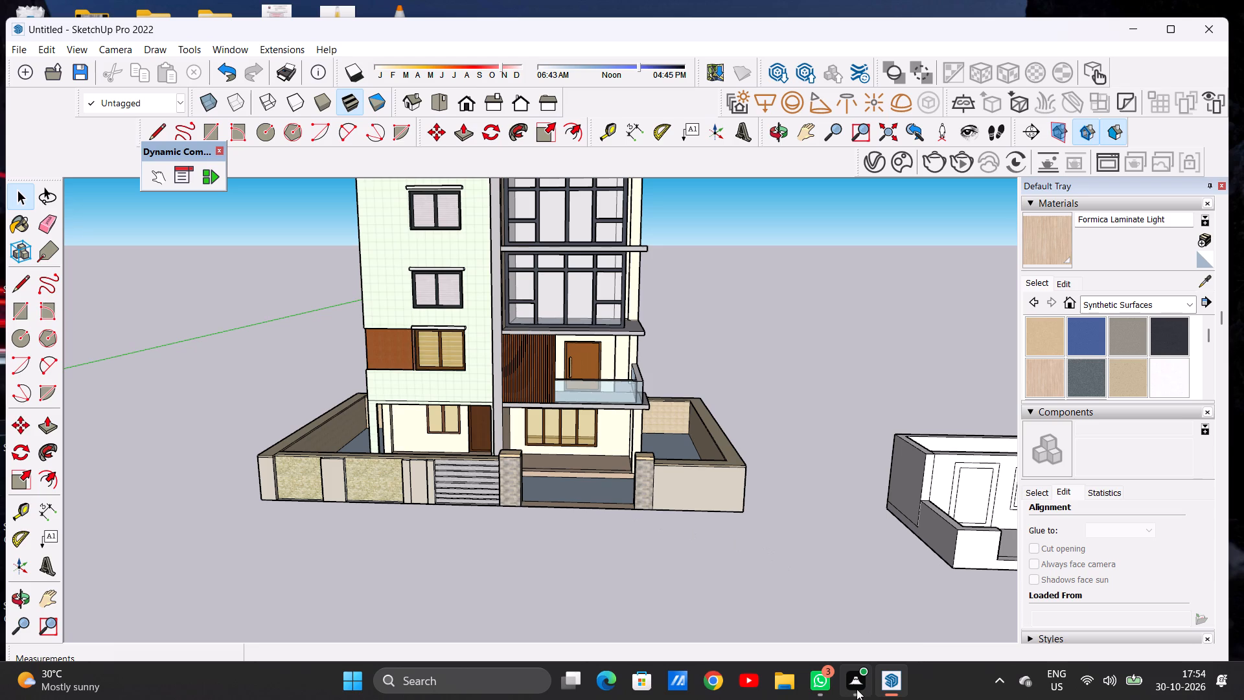
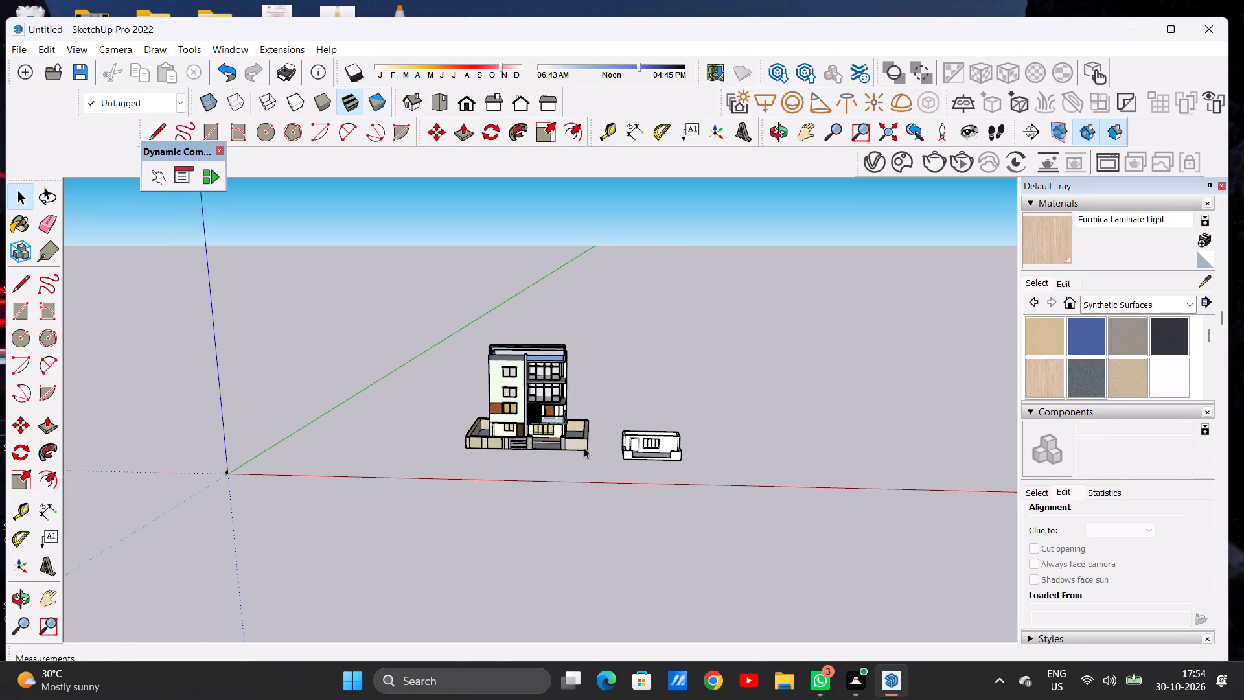
# Examine the four-storey house's front facade, compound wall and side wall from several angles.
pyautogui.scroll(2, 557, 452)
pyautogui.scroll(-1, 553, 452)
pyautogui.scroll(3, 553, 452)
pyautogui.scroll(-1, 553, 452)
pyautogui.scroll(15, 527, 437)
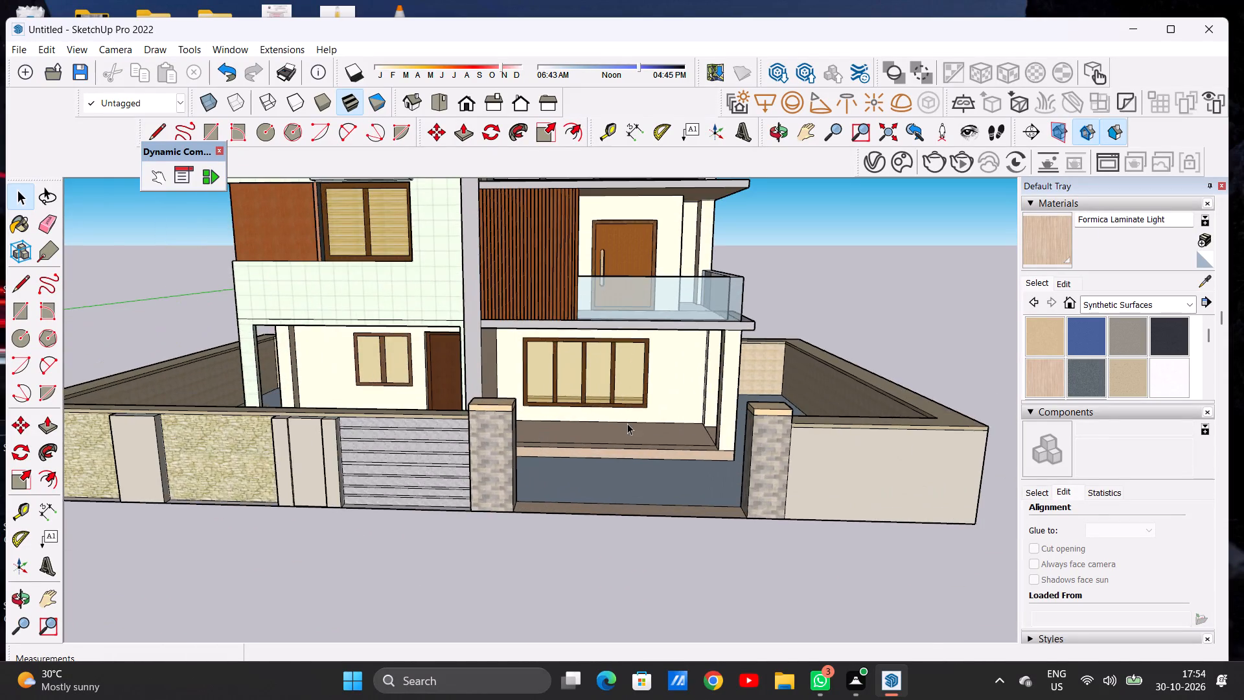
pyautogui.moveTo(627, 423); pyautogui.dragTo(632, 460, button='middle')
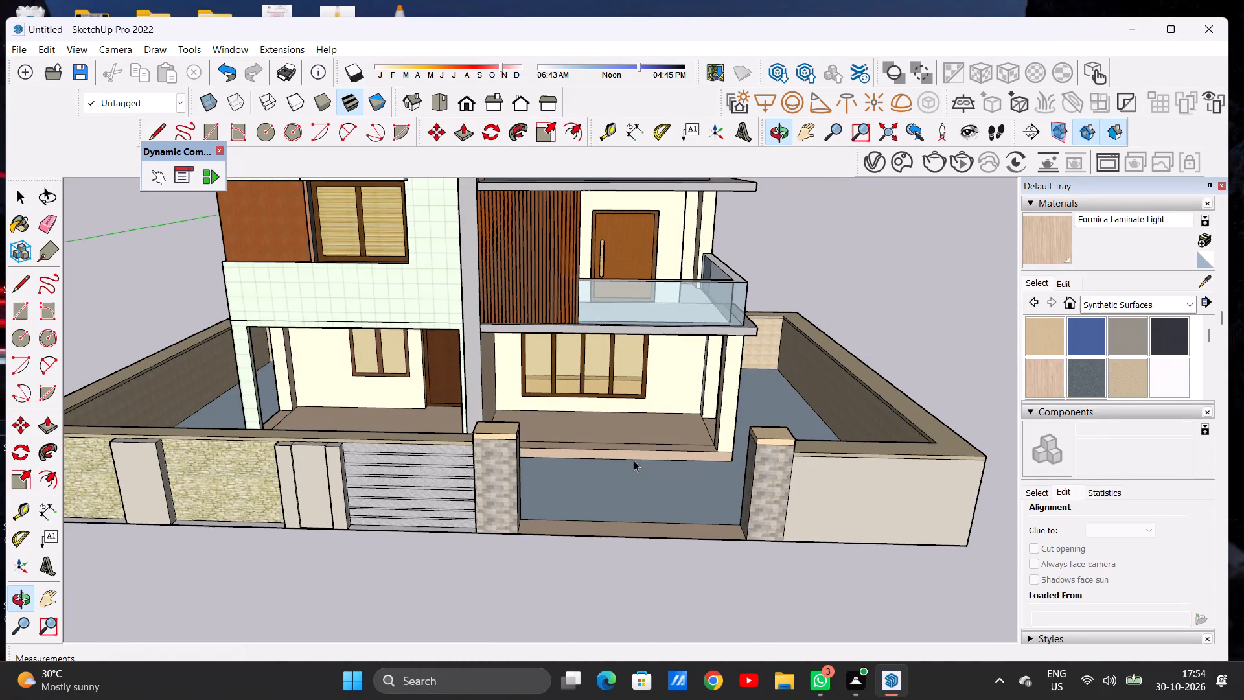
pyautogui.scroll(-8, 698, 443)
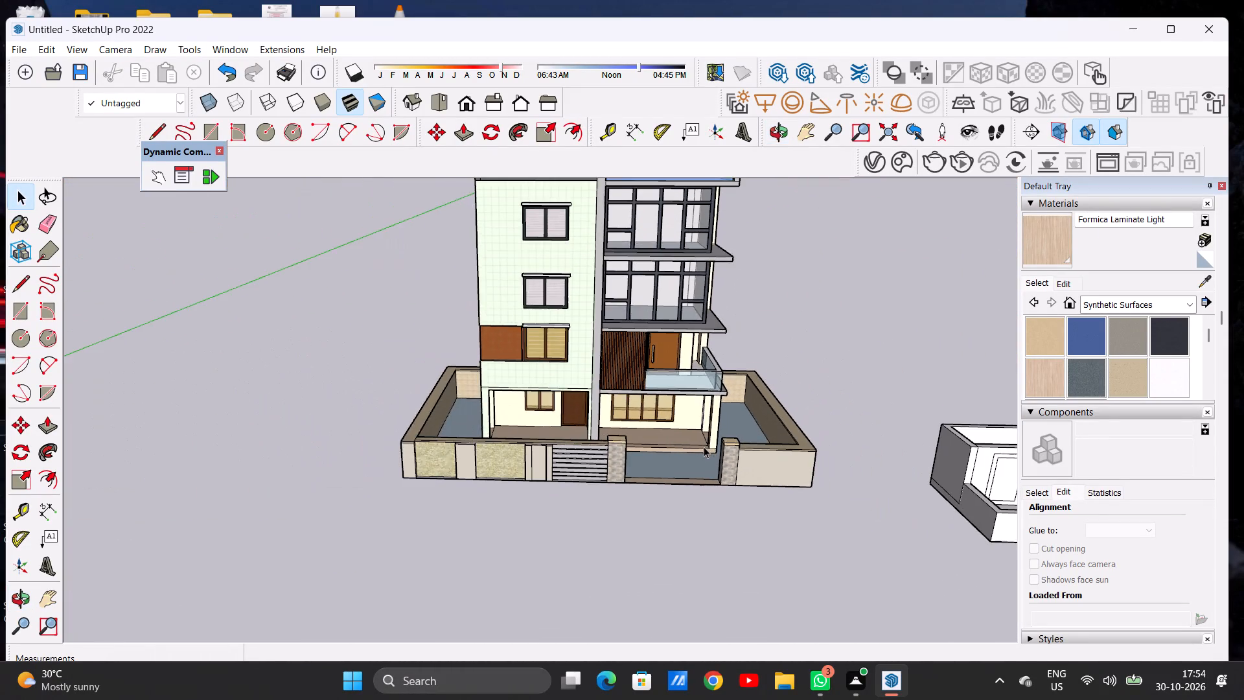
pyautogui.moveTo(703, 447); pyautogui.dragTo(667, 500, button='middle')
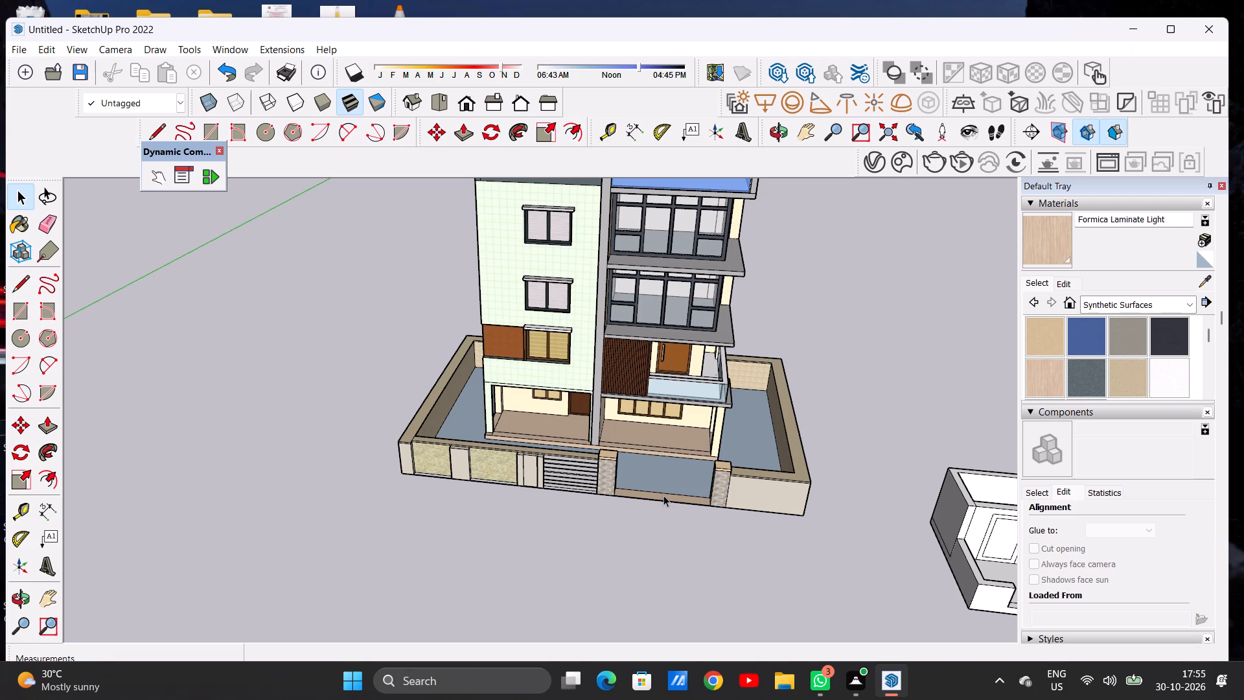
pyautogui.scroll(-7, 585, 436)
pyautogui.moveTo(612, 475); pyautogui.dragTo(636, 406, button='middle')
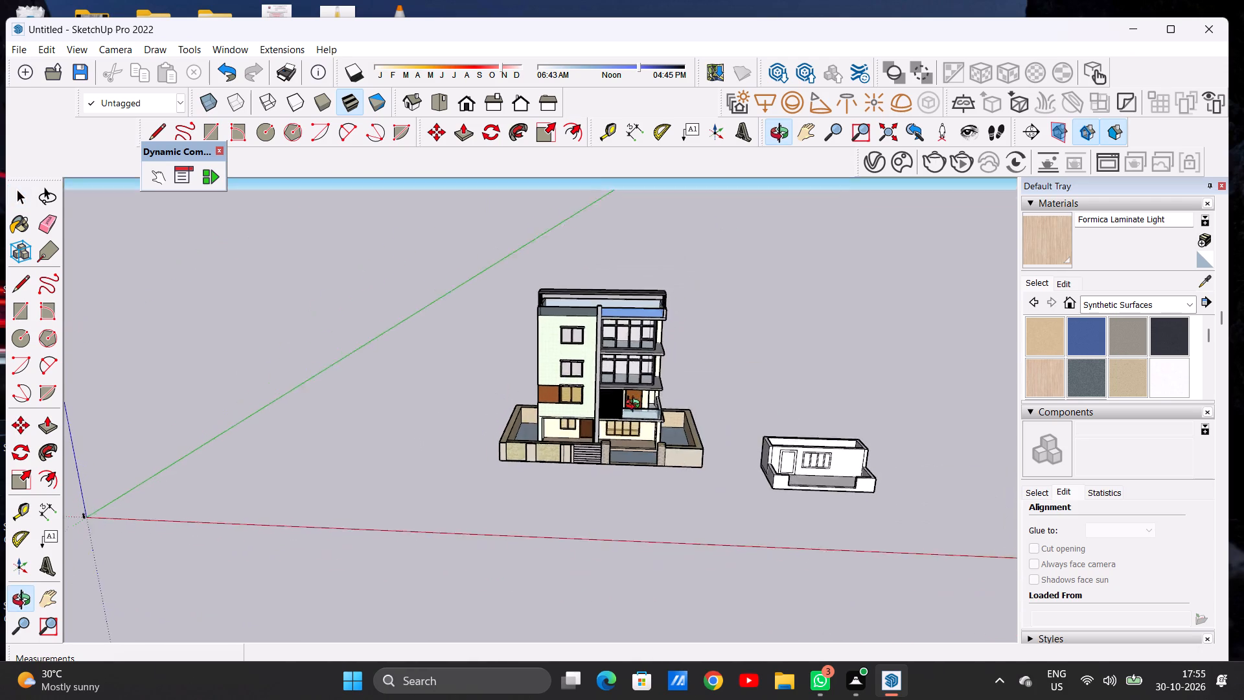
pyautogui.moveTo(636, 406); pyautogui.dragTo(637, 397, button='middle')
pyautogui.scroll(20, 609, 425)
pyautogui.scroll(5, 609, 425)
pyautogui.moveTo(579, 466); pyautogui.dragTo(591, 432, button='middle')
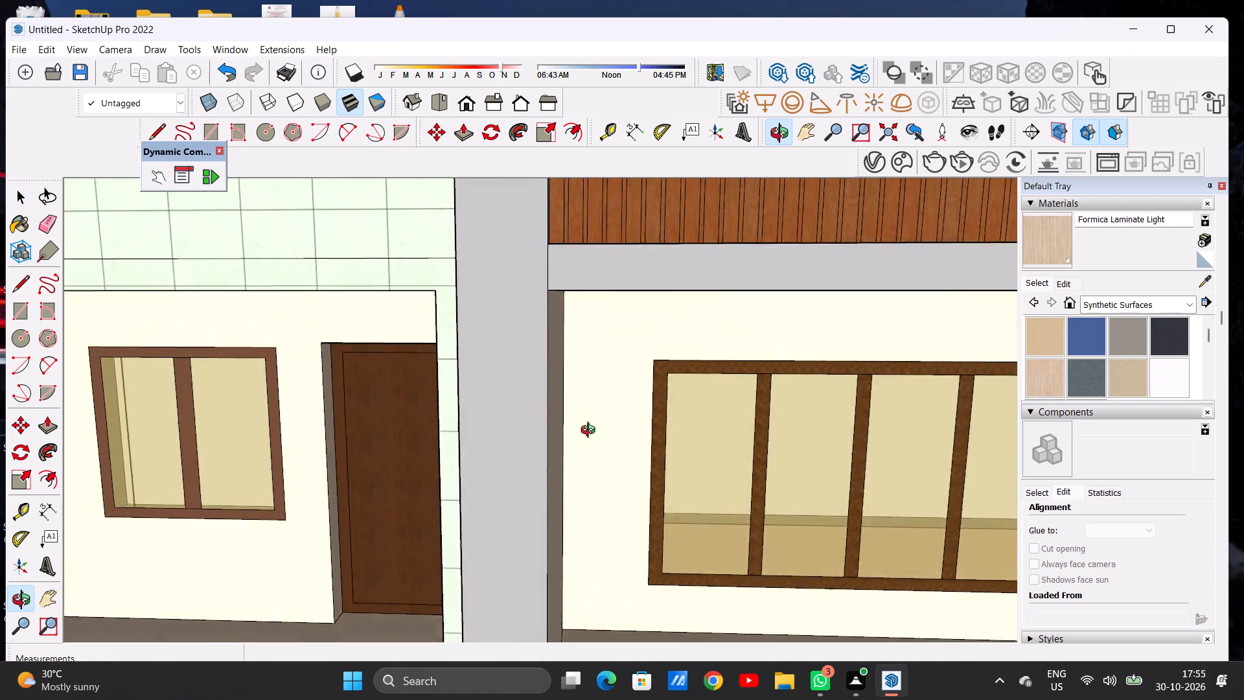
pyautogui.moveTo(591, 432); pyautogui.dragTo(581, 437, button='middle')
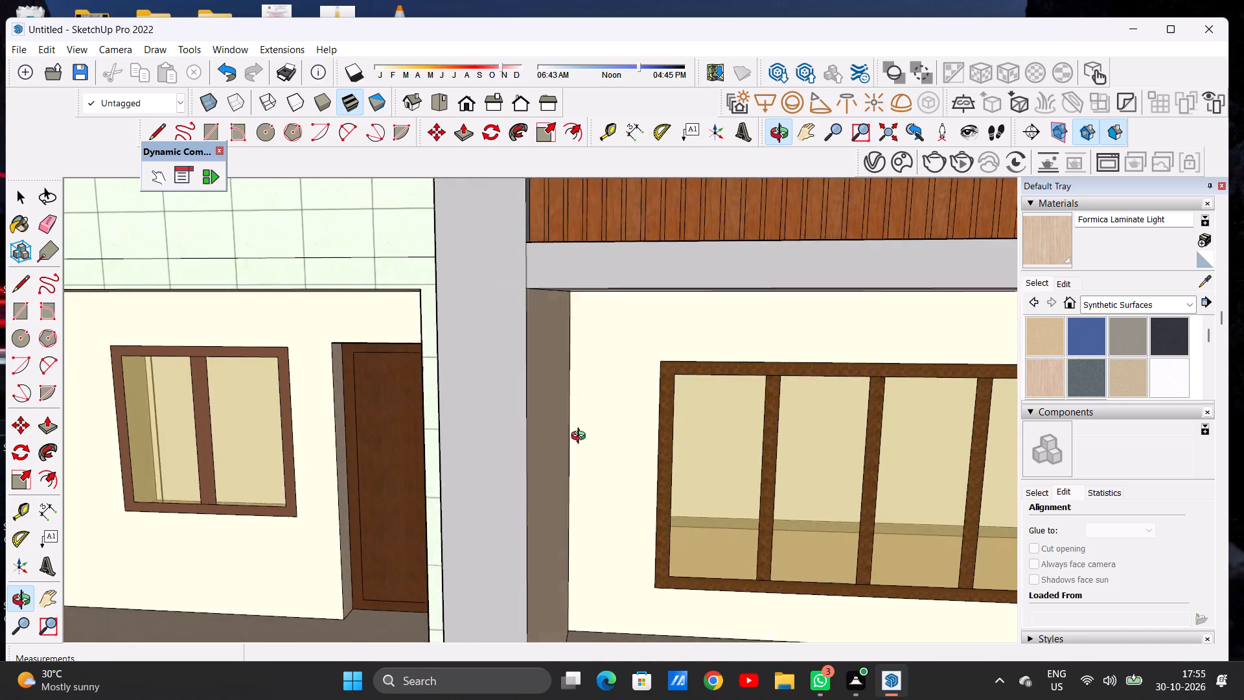
pyautogui.moveTo(581, 437); pyautogui.dragTo(602, 439, button='middle')
pyautogui.scroll(-18, 593, 432)
pyautogui.moveTo(700, 428); pyautogui.dragTo(669, 425, button='middle')
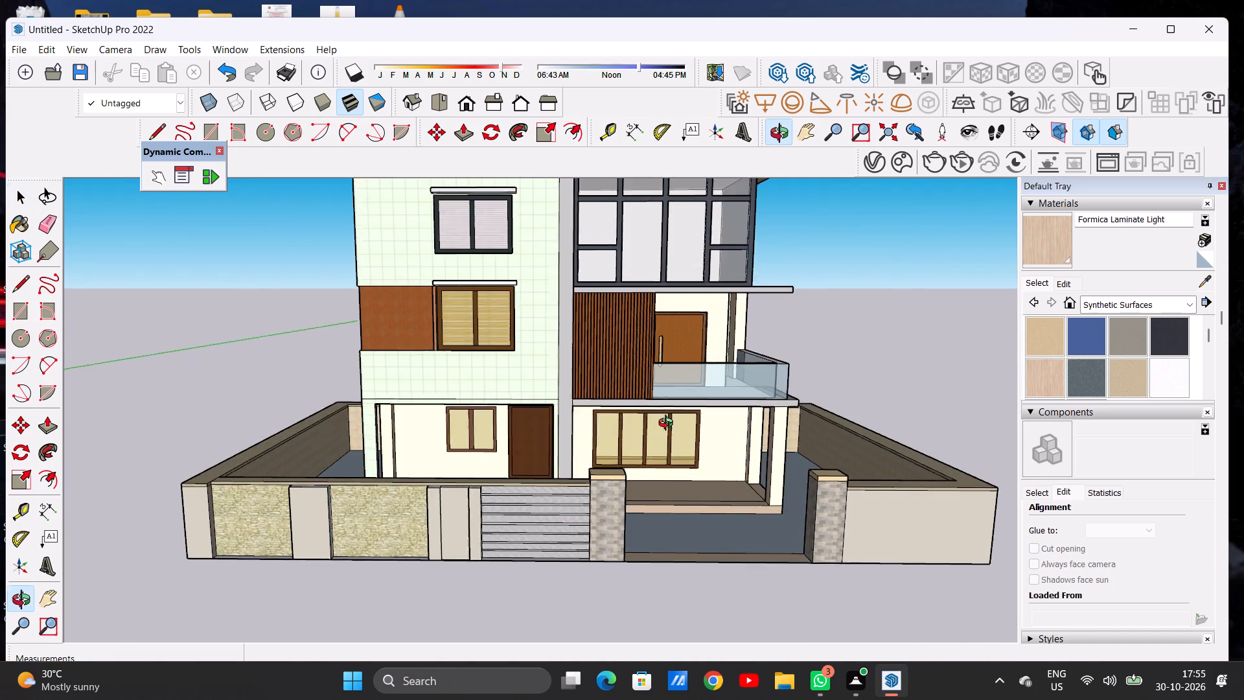
pyautogui.moveTo(669, 425); pyautogui.dragTo(879, 428, button='middle')
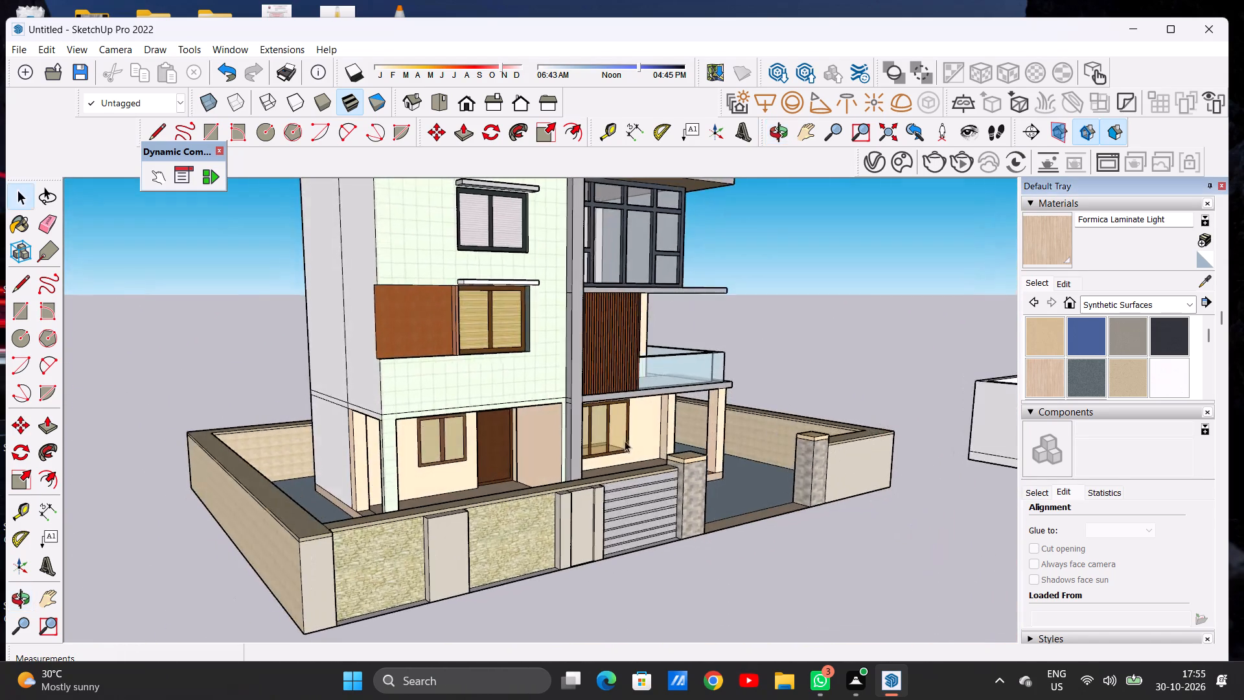
pyautogui.moveTo(531, 454); pyautogui.dragTo(391, 456, button='middle')
pyautogui.scroll(-5, 457, 447)
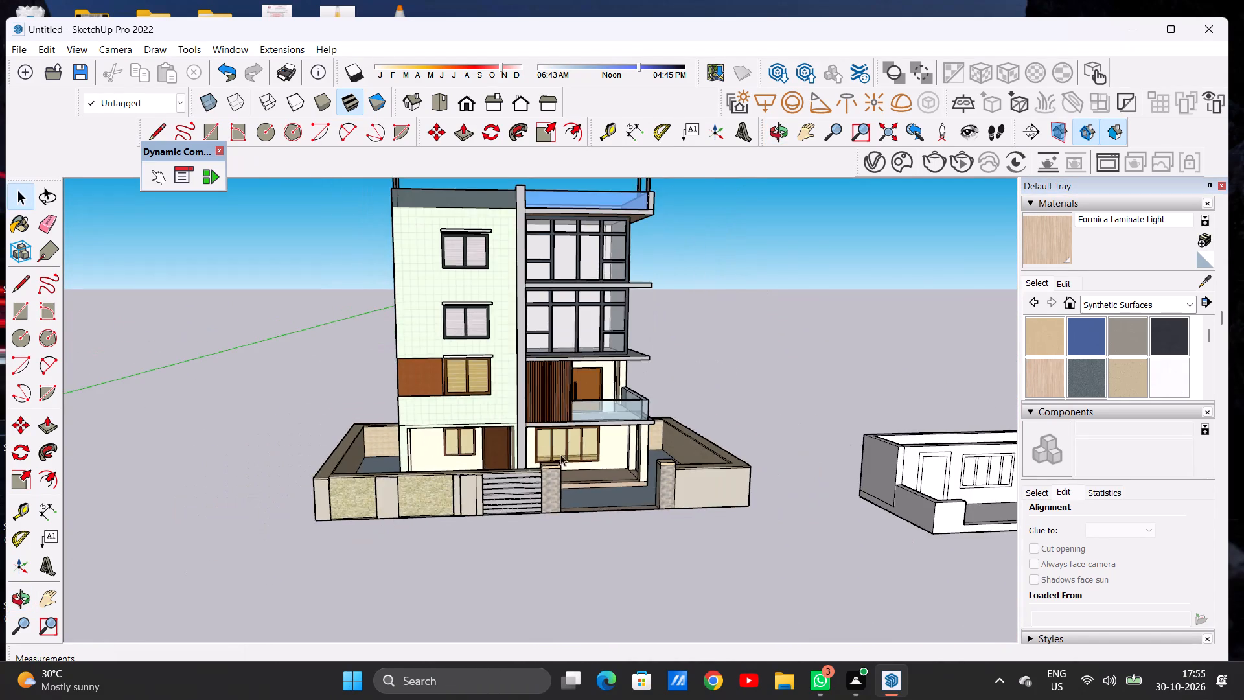
pyautogui.moveTo(720, 414); pyautogui.dragTo(814, 426, button='middle')
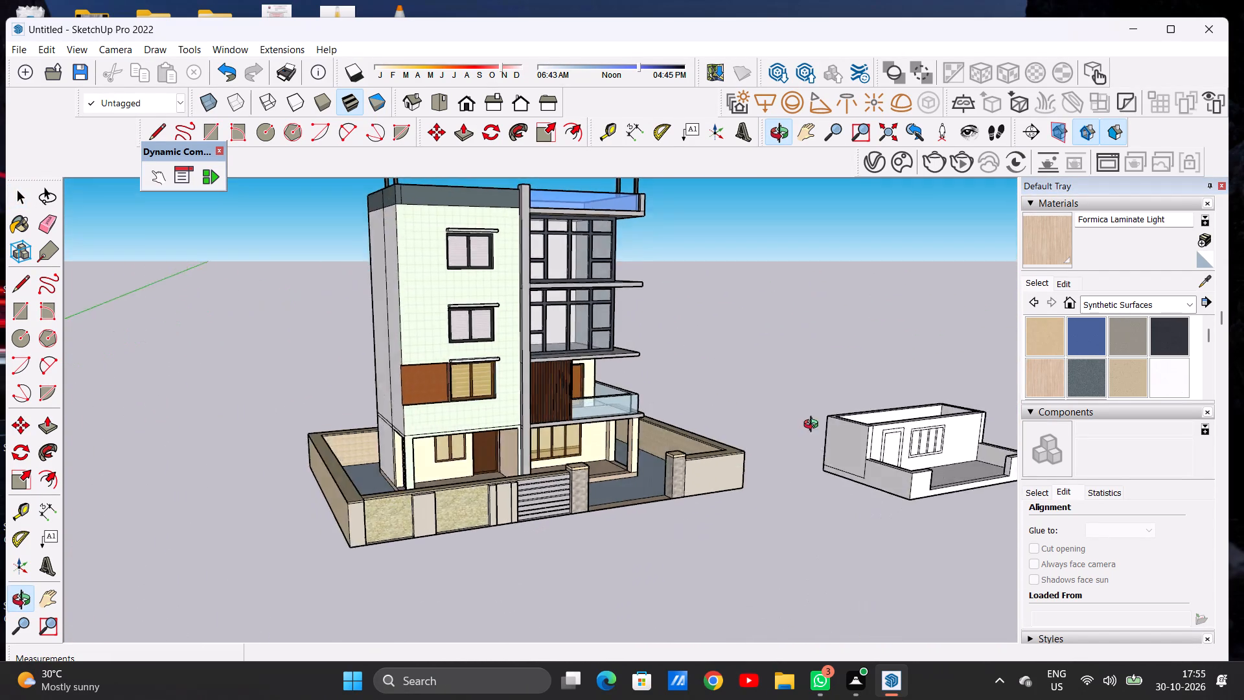
pyautogui.moveTo(814, 426); pyautogui.dragTo(783, 421, button='middle')
pyautogui.moveTo(466, 428); pyautogui.dragTo(629, 428, button='middle')
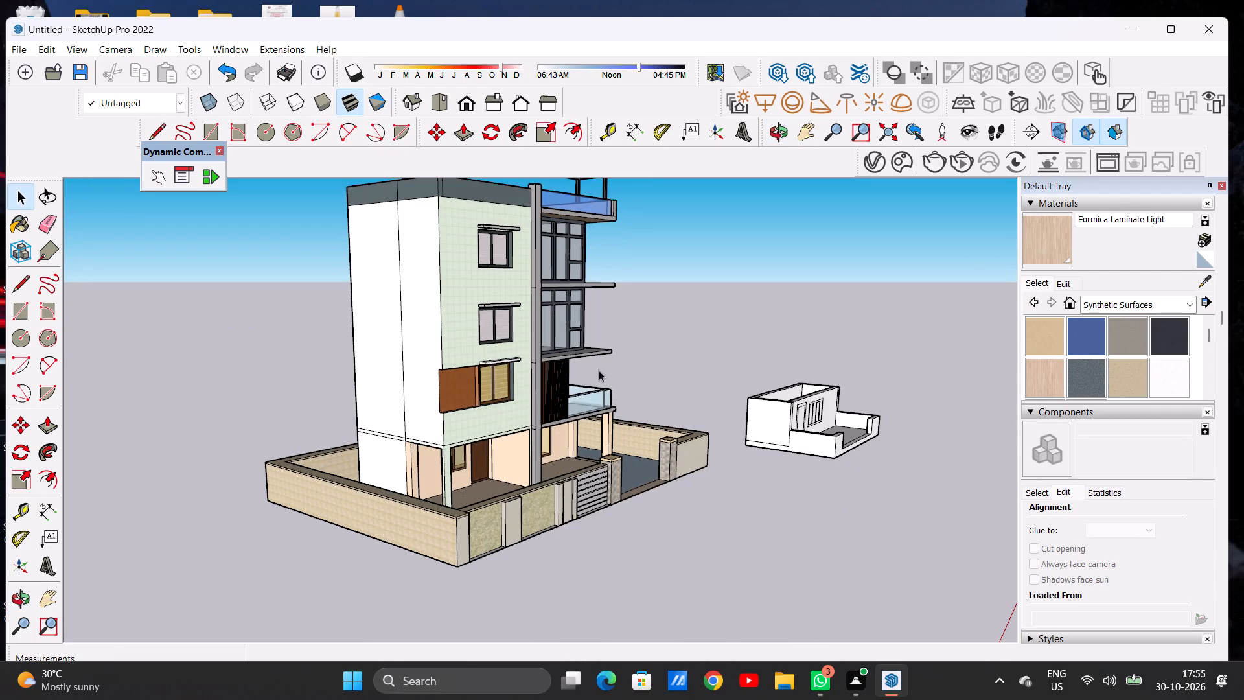
# Choose 0012_Bisque from the Colors-Named materials and paint the ground-floor part of the house's blank side wall.
pyautogui.click(1122, 304)
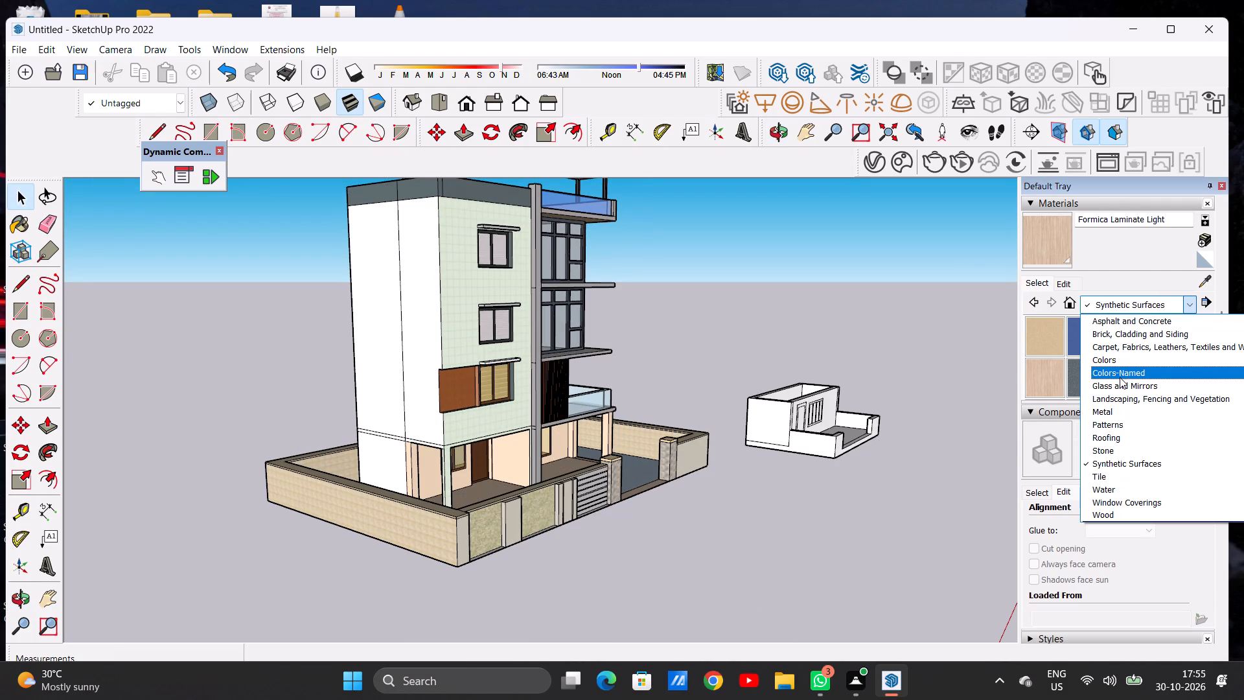
pyautogui.click(1120, 377)
pyautogui.scroll(-2, 1118, 376)
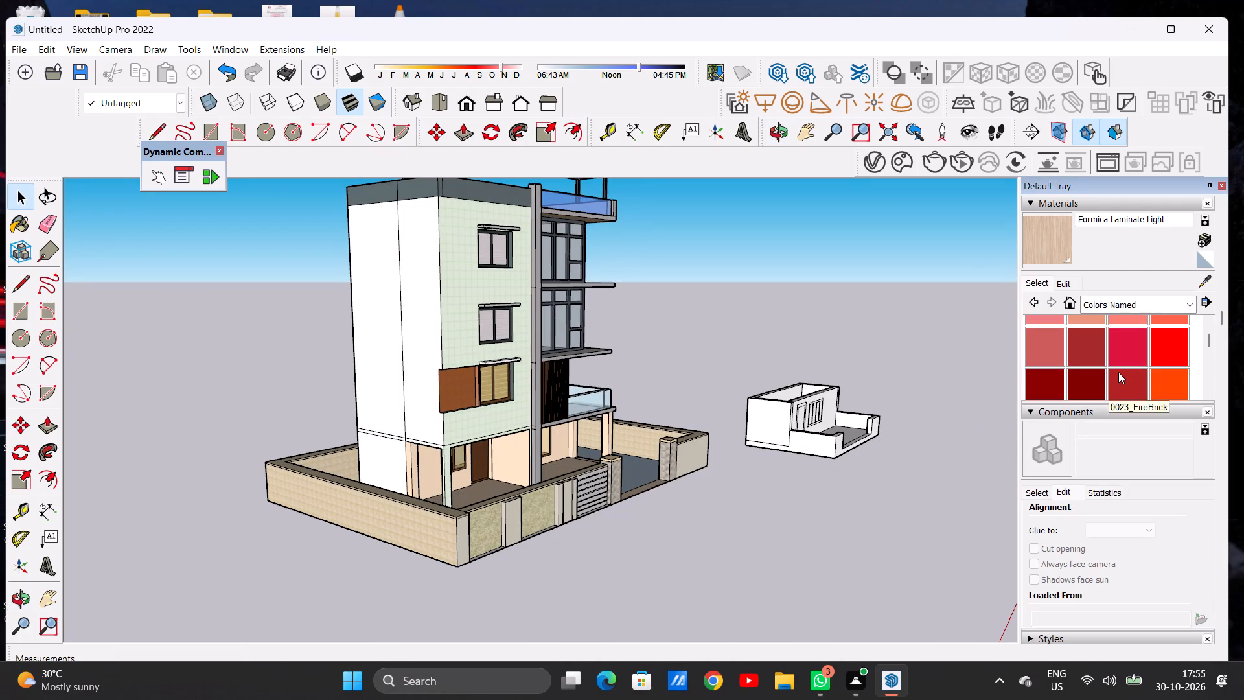
pyautogui.scroll(2, 1118, 372)
pyautogui.scroll(-2, 1118, 372)
pyautogui.scroll(2, 1118, 372)
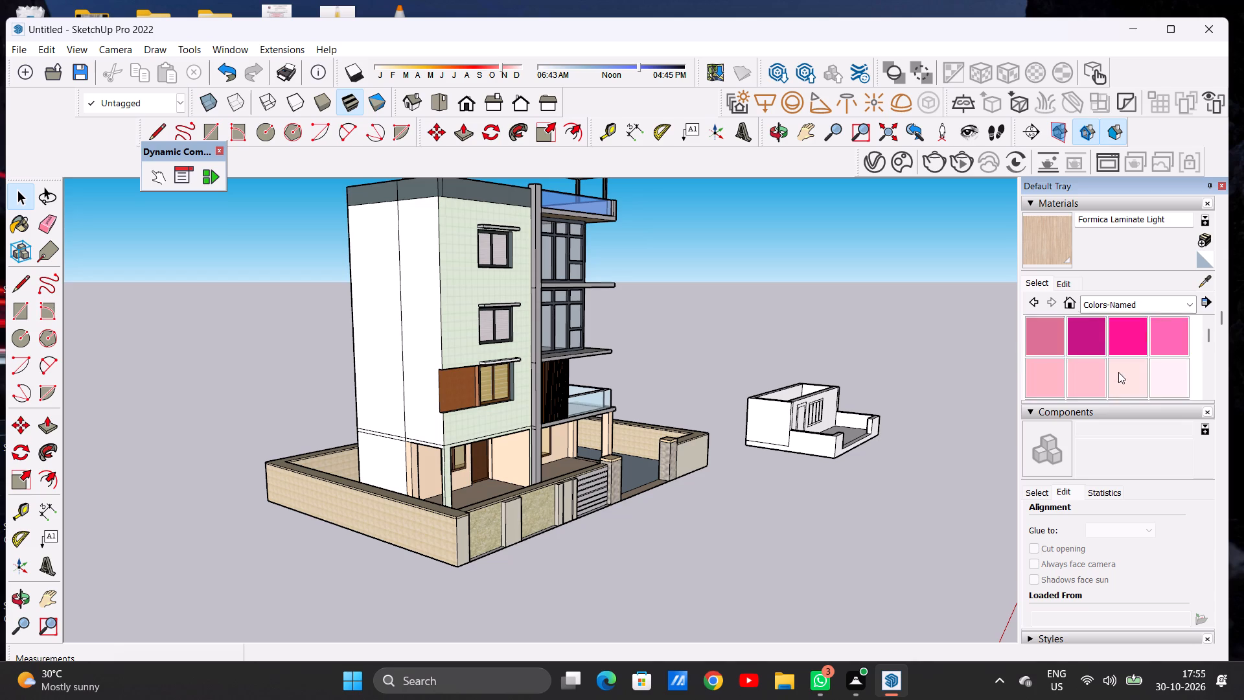
pyautogui.scroll(1, 1118, 372)
pyautogui.scroll(-1, 1142, 406)
pyautogui.click(1160, 408)
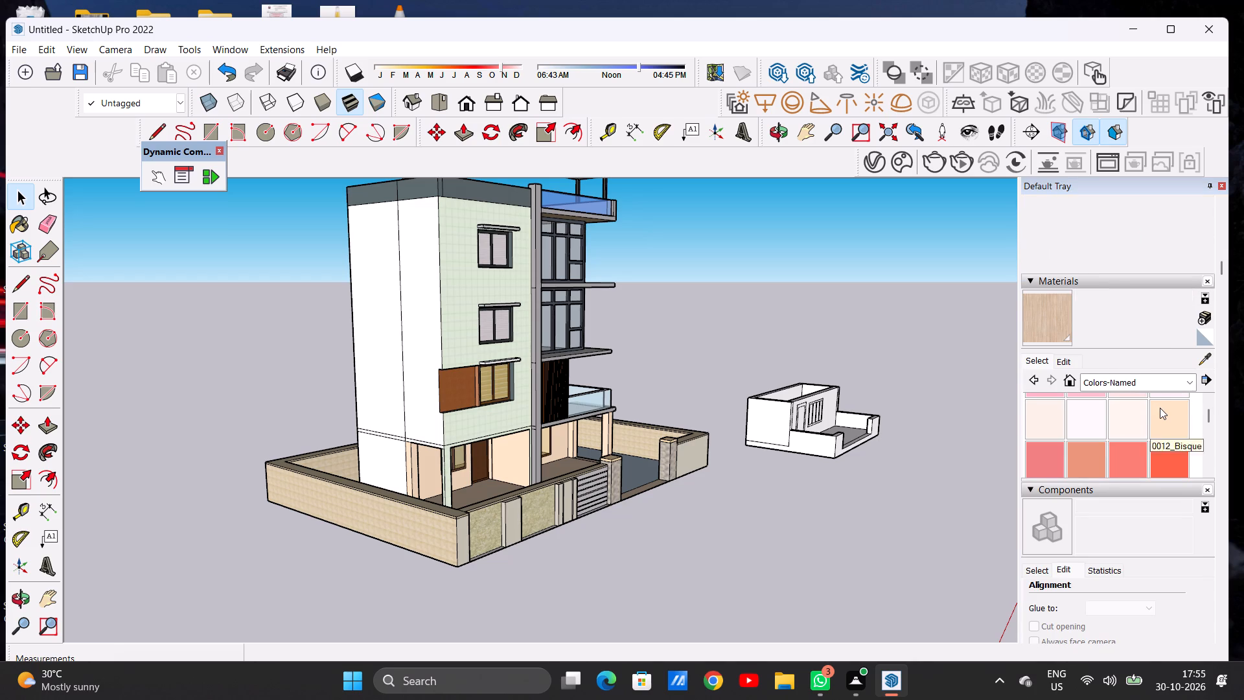
pyautogui.scroll(8, 385, 446)
pyautogui.scroll(-1, 424, 454)
pyautogui.scroll(2, 424, 454)
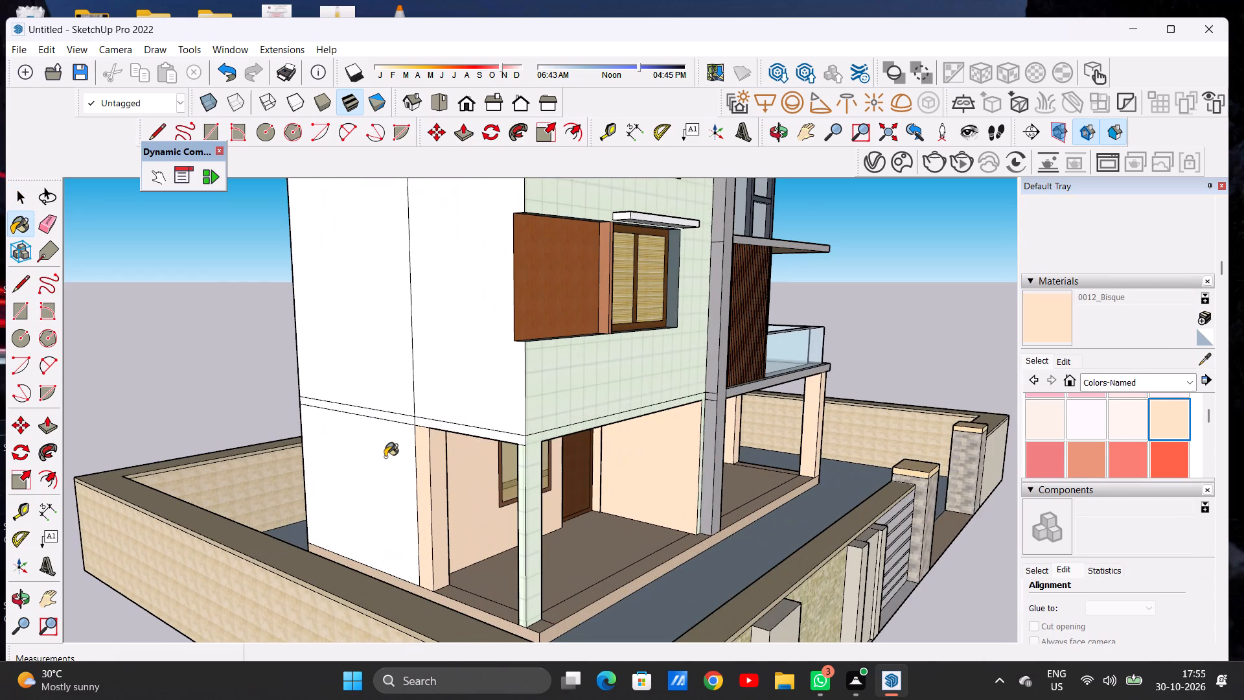
pyautogui.click(385, 457)
# Paint the side wall's floor band and both upper faces with 0012_Bisque.
pyautogui.moveTo(355, 445); pyautogui.dragTo(680, 465, button='middle')
pyautogui.scroll(7, 708, 438)
pyautogui.scroll(-1, 706, 438)
pyautogui.scroll(7, 706, 438)
pyautogui.click(701, 417)
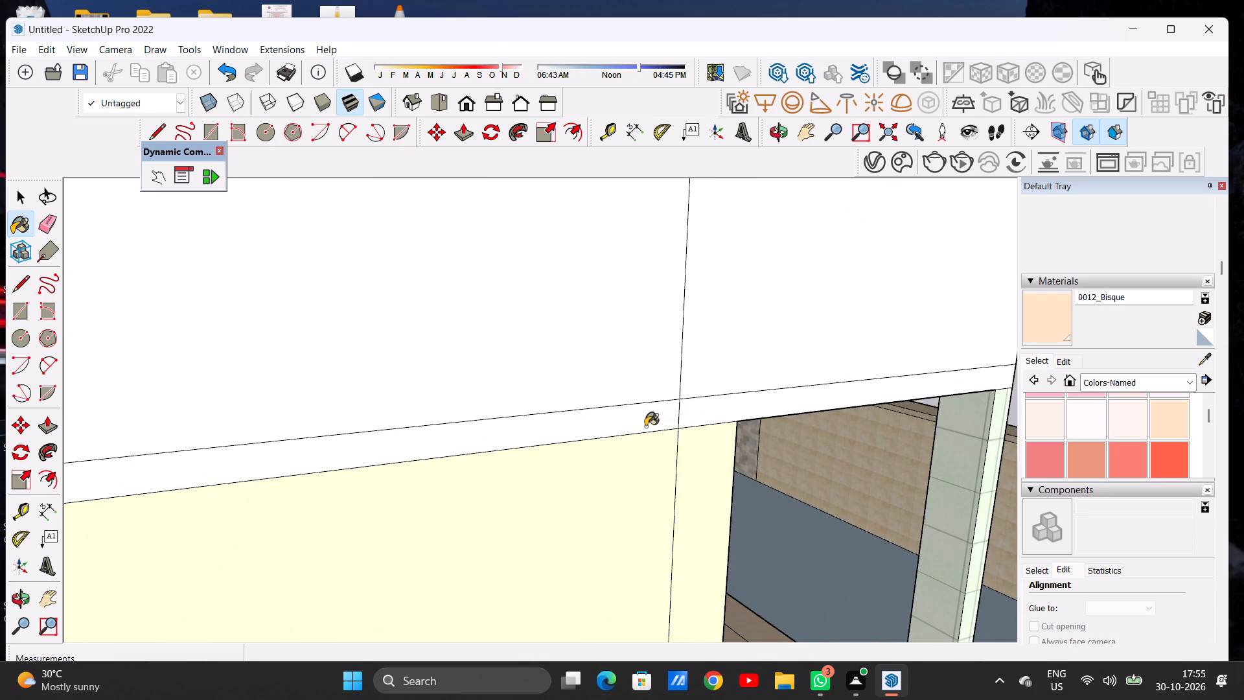
pyautogui.click(645, 426)
pyautogui.click(624, 396)
pyautogui.click(760, 369)
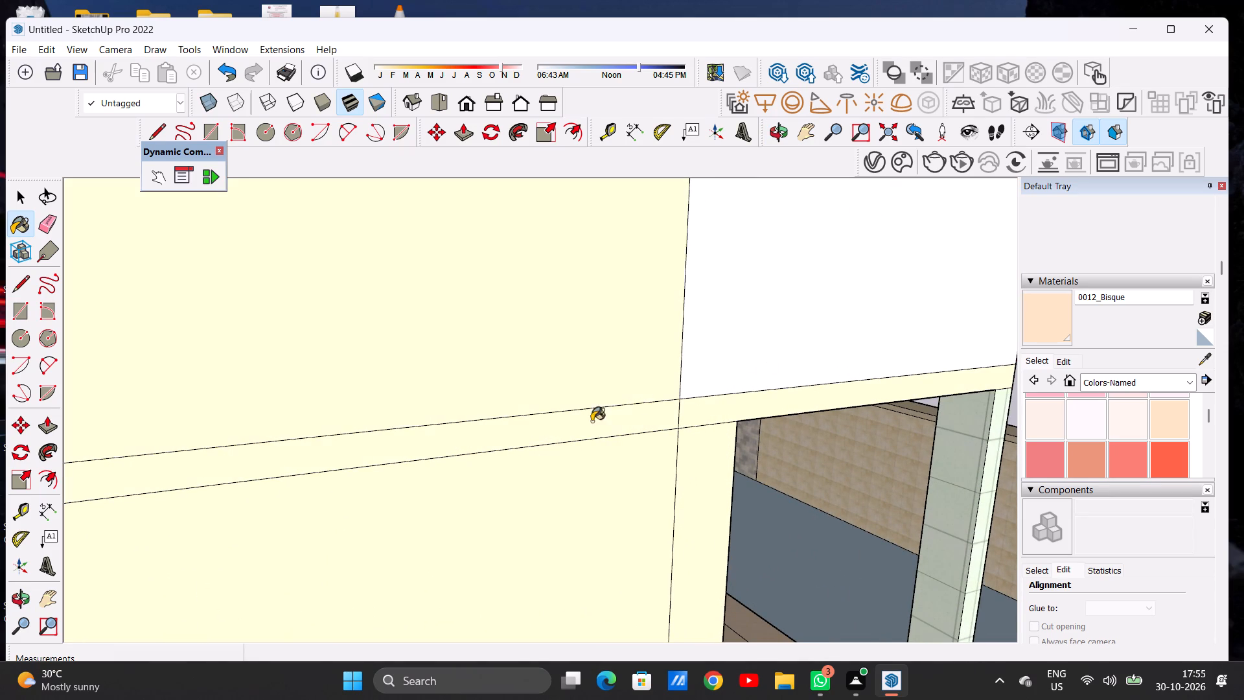
# Paint the rear wall's ground-floor face, floor band and tall upper face with 0012_Bisque.
pyautogui.scroll(-20, 592, 430)
pyautogui.scroll(-9, 592, 430)
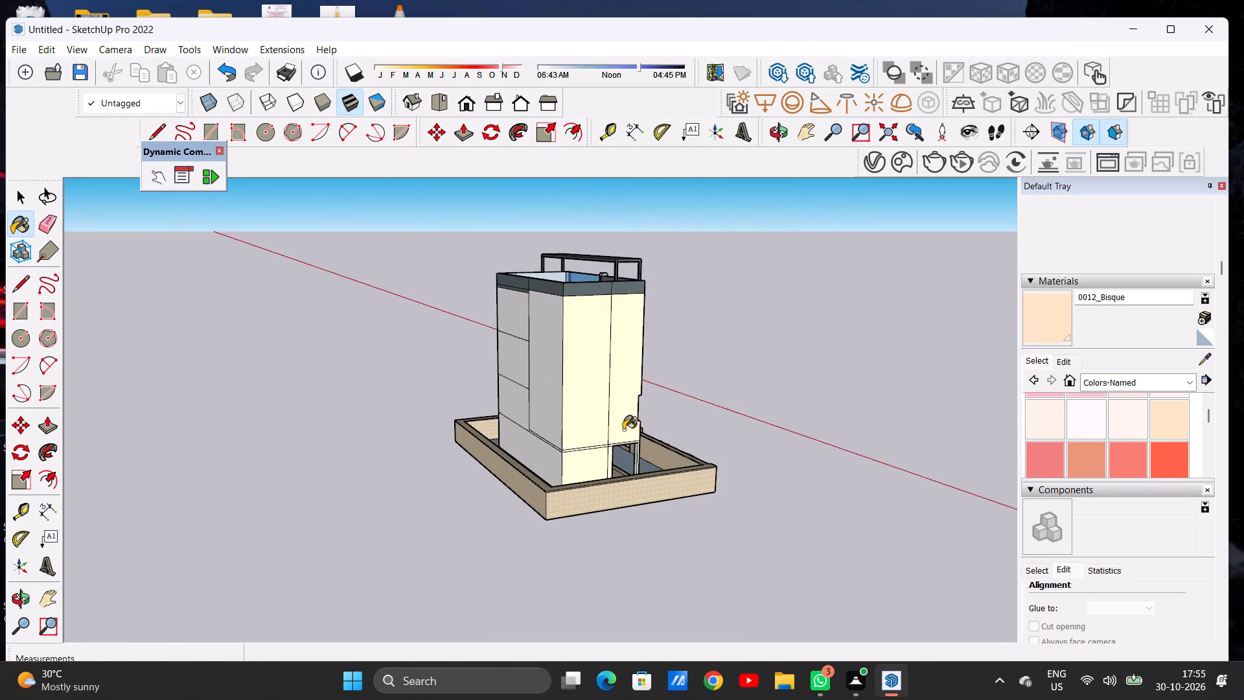
pyautogui.moveTo(623, 430); pyautogui.dragTo(432, 409, button='middle')
pyautogui.moveTo(634, 391); pyautogui.dragTo(317, 420, button='middle')
pyautogui.moveTo(641, 391); pyautogui.dragTo(945, 409, button='middle')
pyautogui.scroll(1, 465, 448)
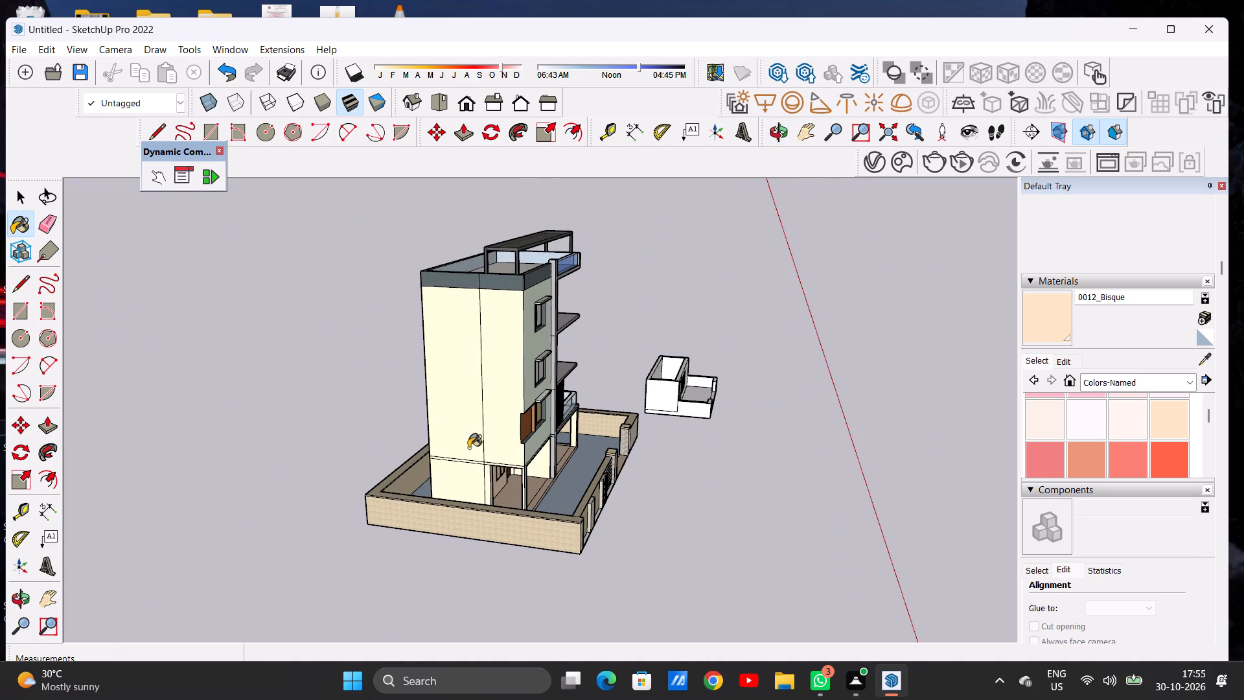
pyautogui.moveTo(462, 435); pyautogui.dragTo(745, 409, button='middle')
pyautogui.scroll(11, 549, 474)
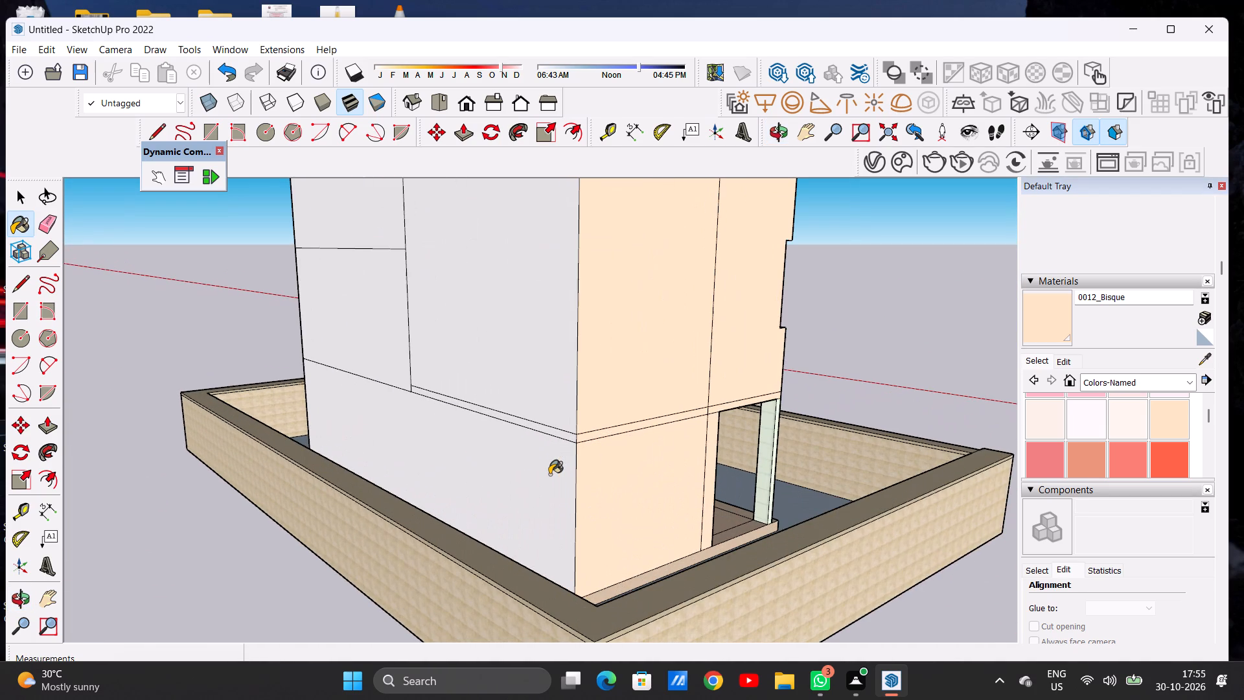
pyautogui.click(547, 474)
pyautogui.scroll(15, 570, 445)
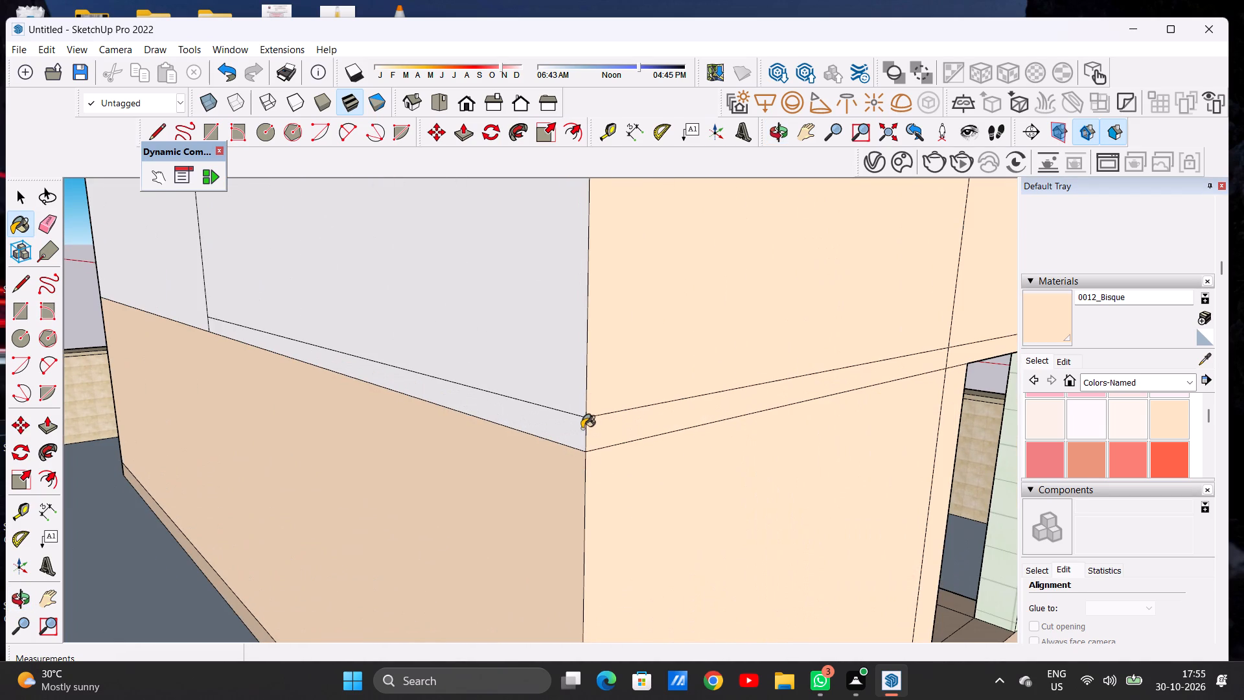
pyautogui.click(567, 432)
pyautogui.click(570, 386)
pyautogui.scroll(-6, 570, 420)
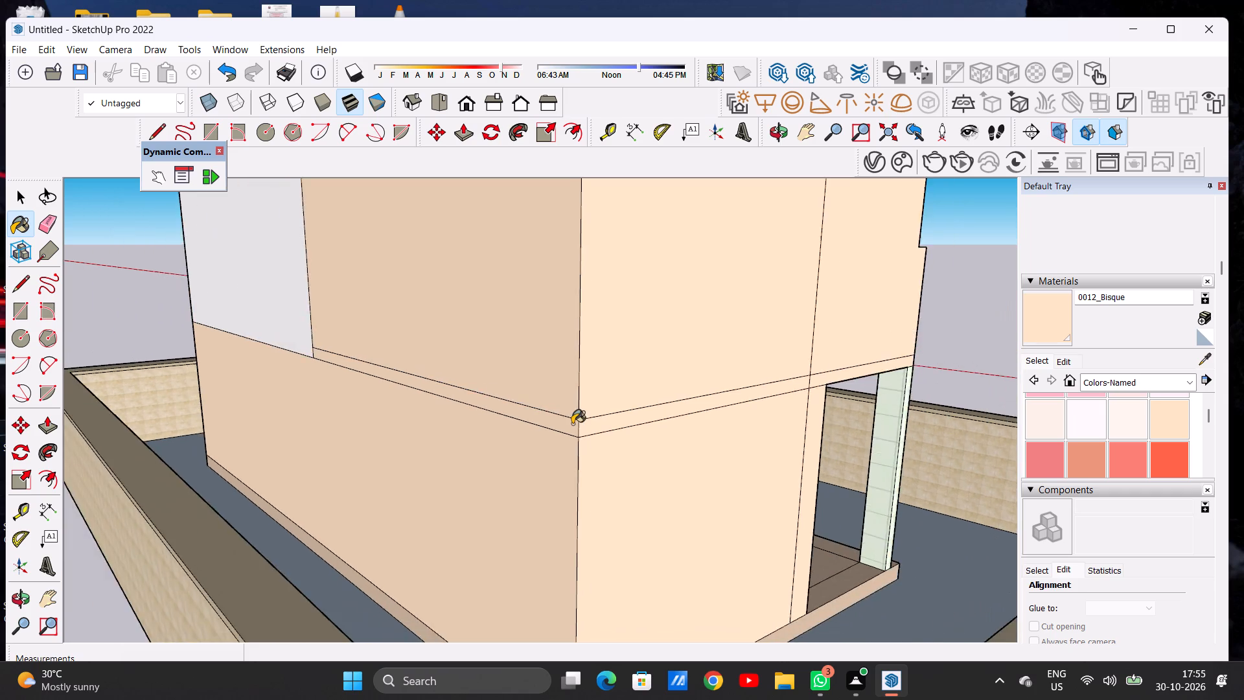
# Paint the three remaining stacked white panels of the rear wall with 0012_Bisque.
pyautogui.scroll(-17, 572, 424)
pyautogui.scroll(-7, 572, 451)
pyautogui.scroll(1, 570, 456)
pyautogui.scroll(-3, 570, 456)
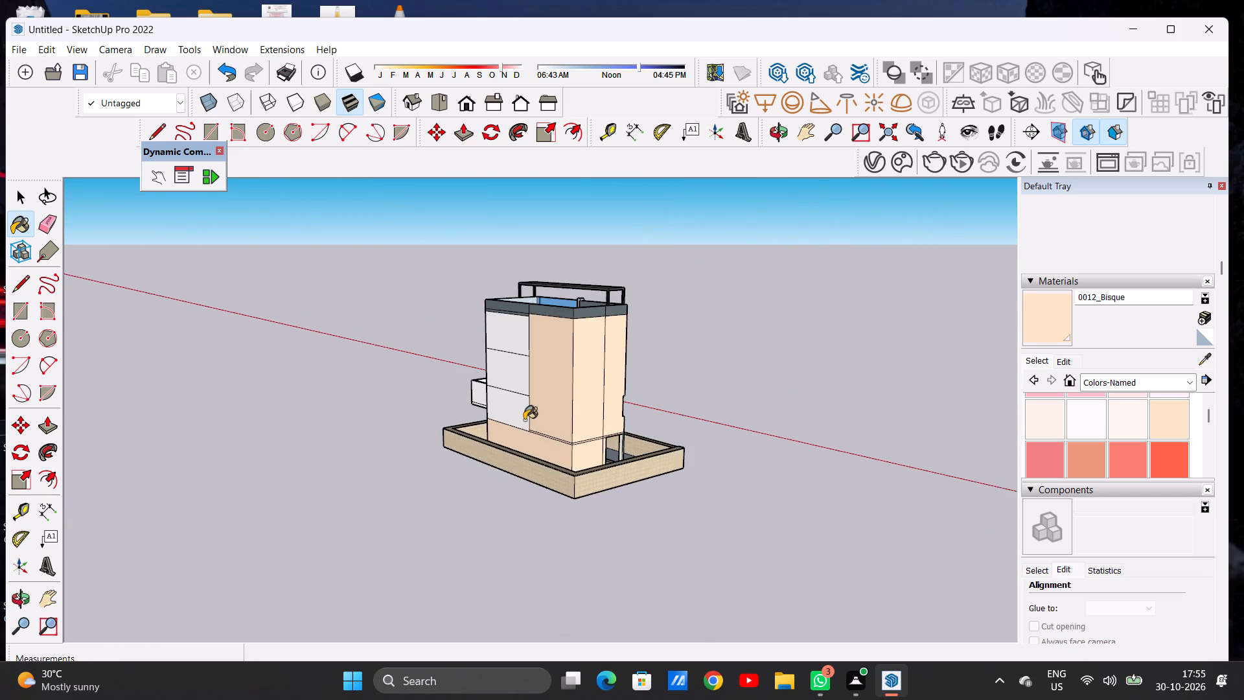
pyautogui.moveTo(524, 419); pyautogui.dragTo(820, 417, button='middle')
pyautogui.moveTo(380, 467); pyautogui.dragTo(797, 461, button='middle')
pyautogui.moveTo(726, 436); pyautogui.dragTo(446, 504, button='middle')
pyautogui.scroll(9, 526, 430)
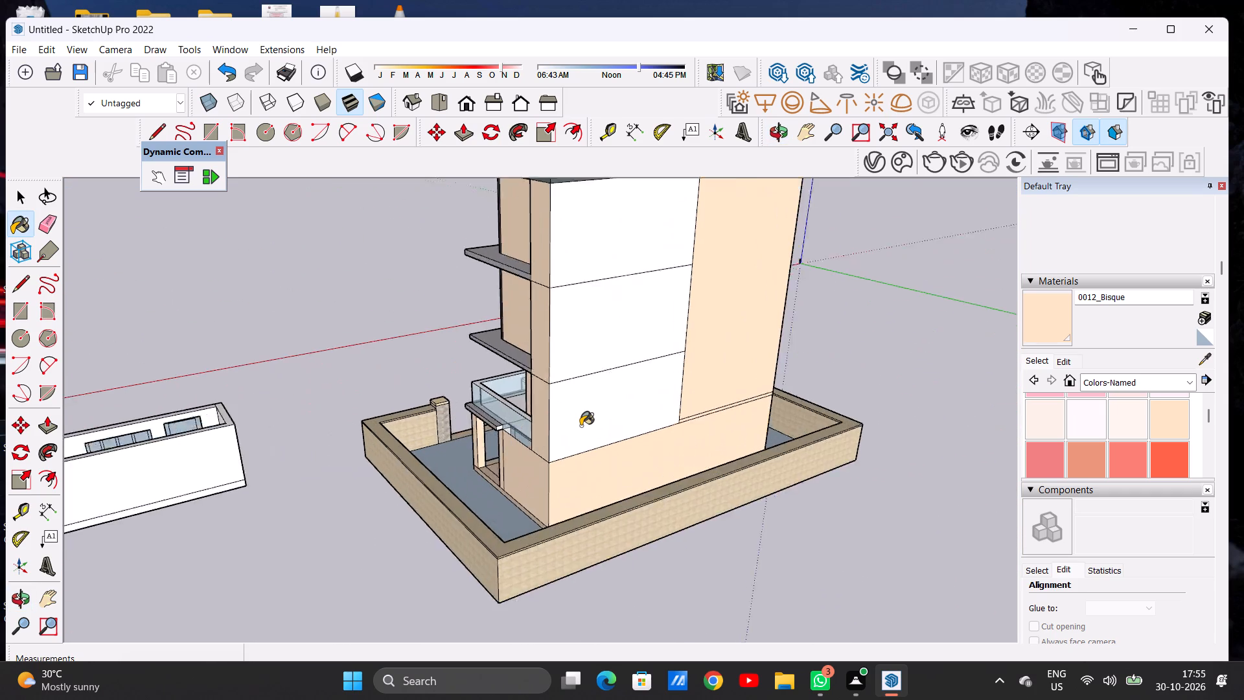
pyautogui.scroll(7, 581, 426)
pyautogui.scroll(-1, 581, 426)
pyautogui.scroll(3, 581, 426)
pyautogui.click(581, 426)
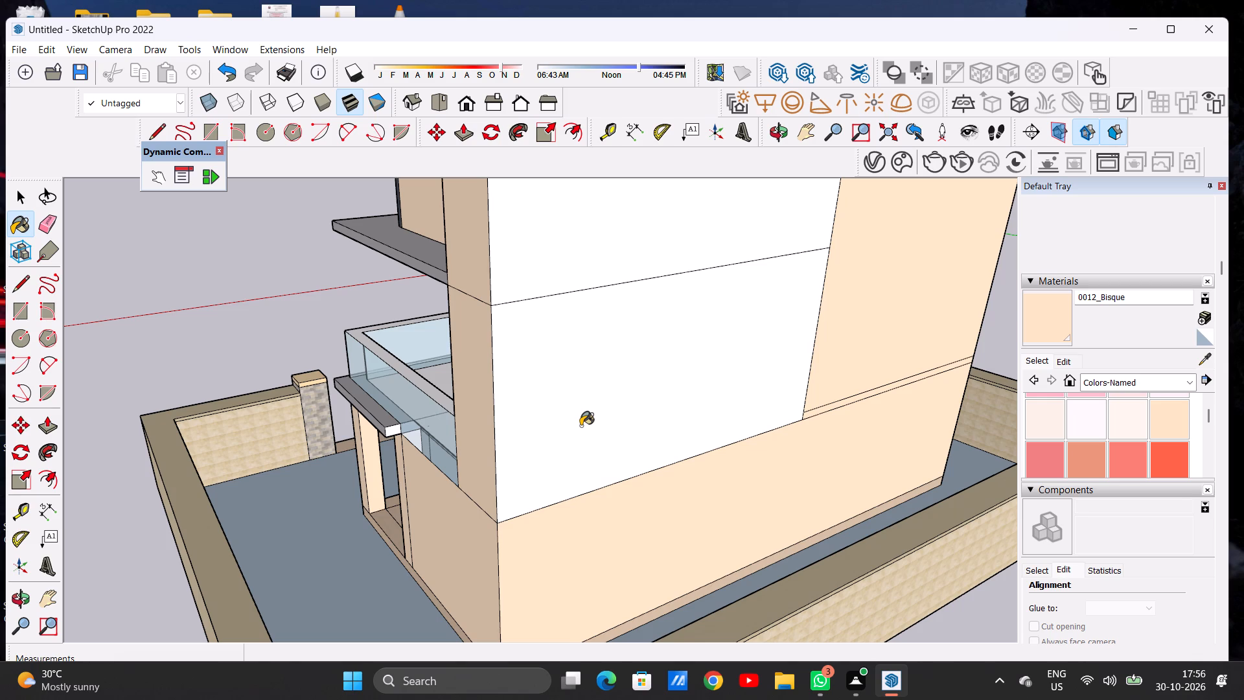
pyautogui.scroll(-14, 581, 426)
pyautogui.scroll(8, 586, 374)
pyautogui.click(584, 373)
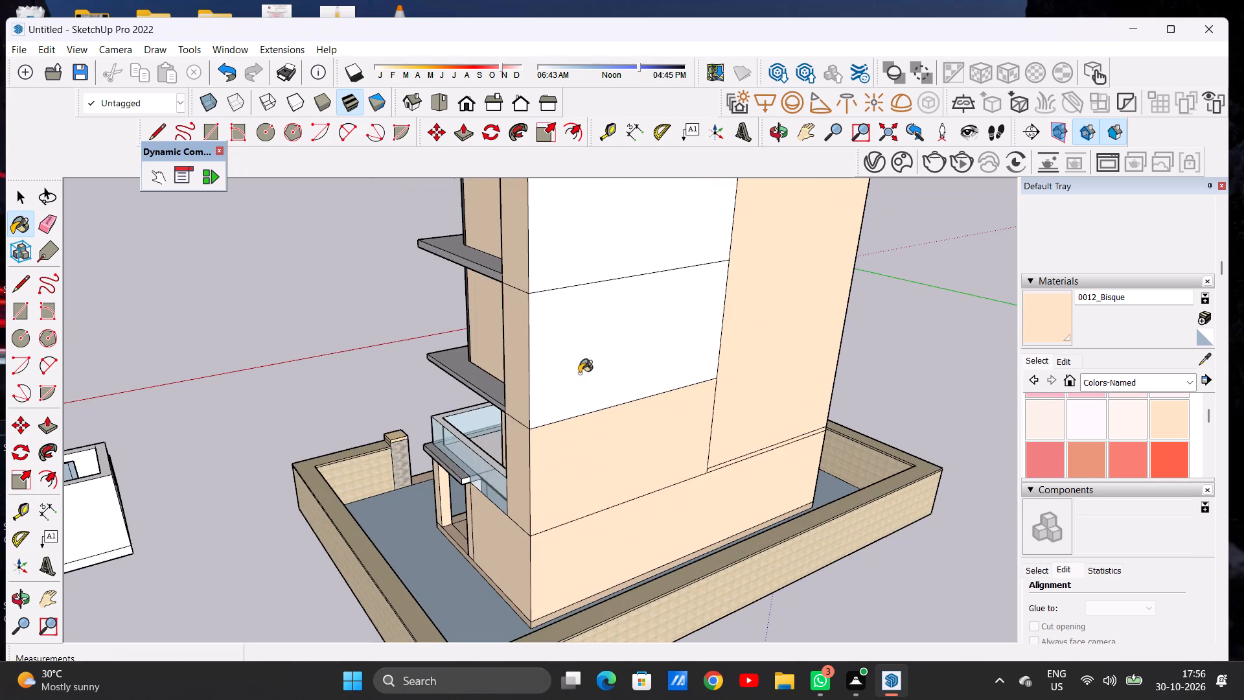
pyautogui.scroll(-6, 568, 393)
pyautogui.scroll(12, 570, 303)
pyautogui.click(573, 305)
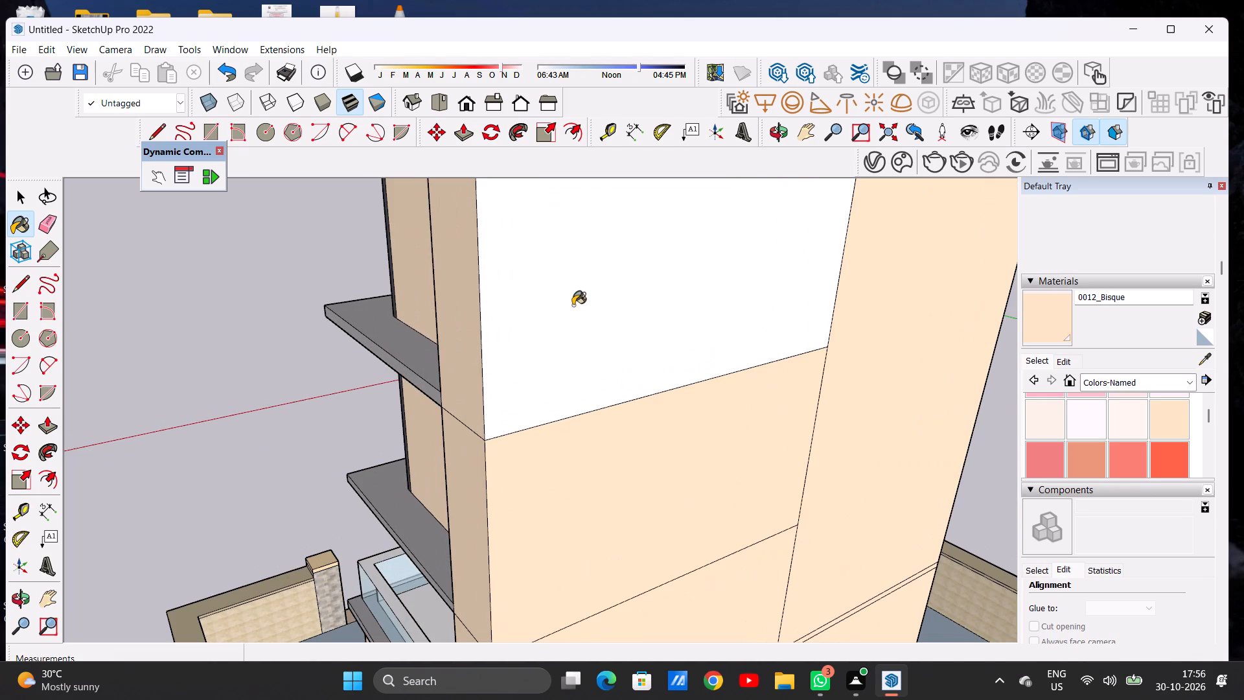
# Examine the house's upper front windows, rear wall and ground-floor porch to check the paint coverage.
pyautogui.scroll(-15, 570, 396)
pyautogui.moveTo(556, 433); pyautogui.dragTo(768, 296, button='middle')
pyautogui.scroll(7, 619, 286)
pyautogui.moveTo(590, 310); pyautogui.dragTo(899, 322, button='middle')
pyautogui.moveTo(626, 362); pyautogui.dragTo(746, 334, button='middle')
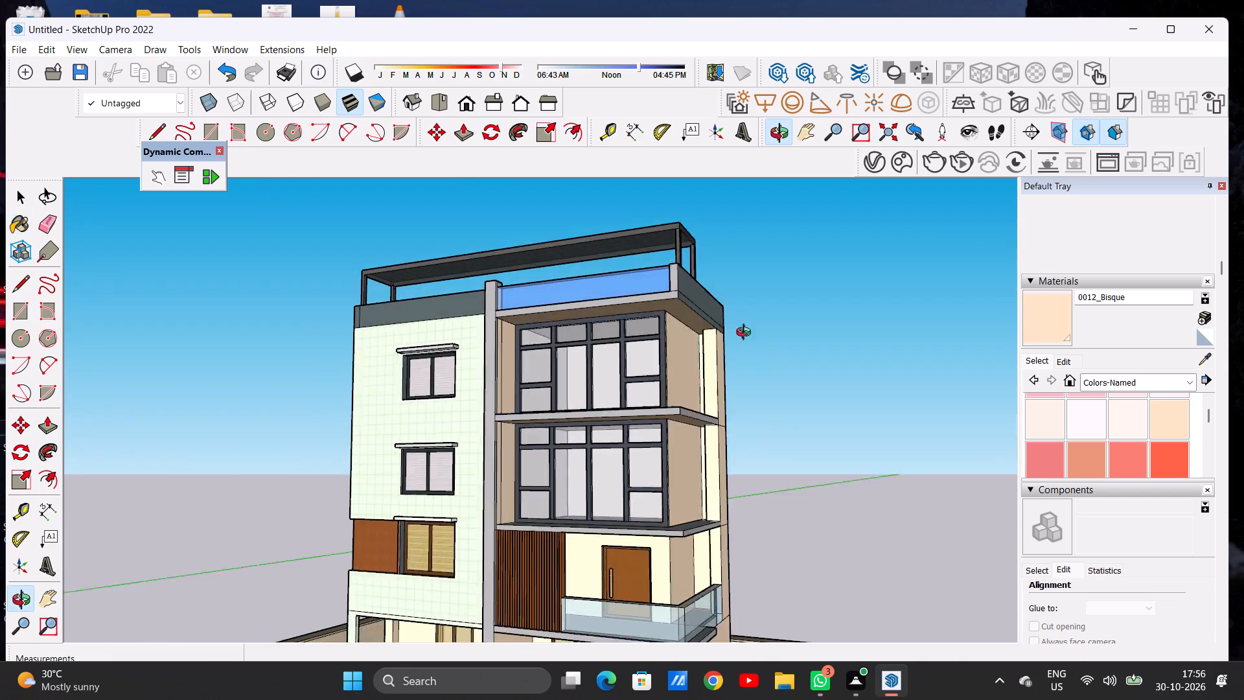
pyautogui.moveTo(746, 334); pyautogui.dragTo(768, 329, button='middle')
pyautogui.scroll(12, 717, 321)
pyautogui.moveTo(677, 375); pyautogui.dragTo(756, 385, button='middle')
pyautogui.middleClick(757, 385)
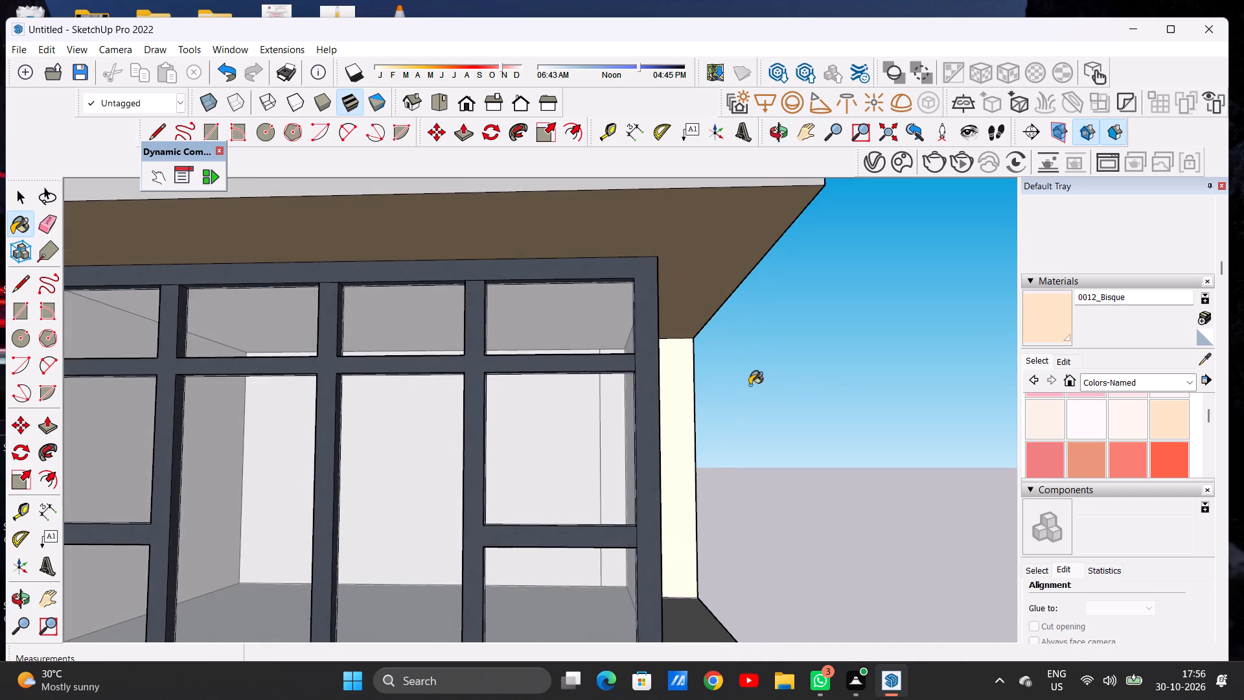
pyautogui.moveTo(639, 401); pyautogui.dragTo(614, 423, button='middle')
pyautogui.scroll(-15, 669, 403)
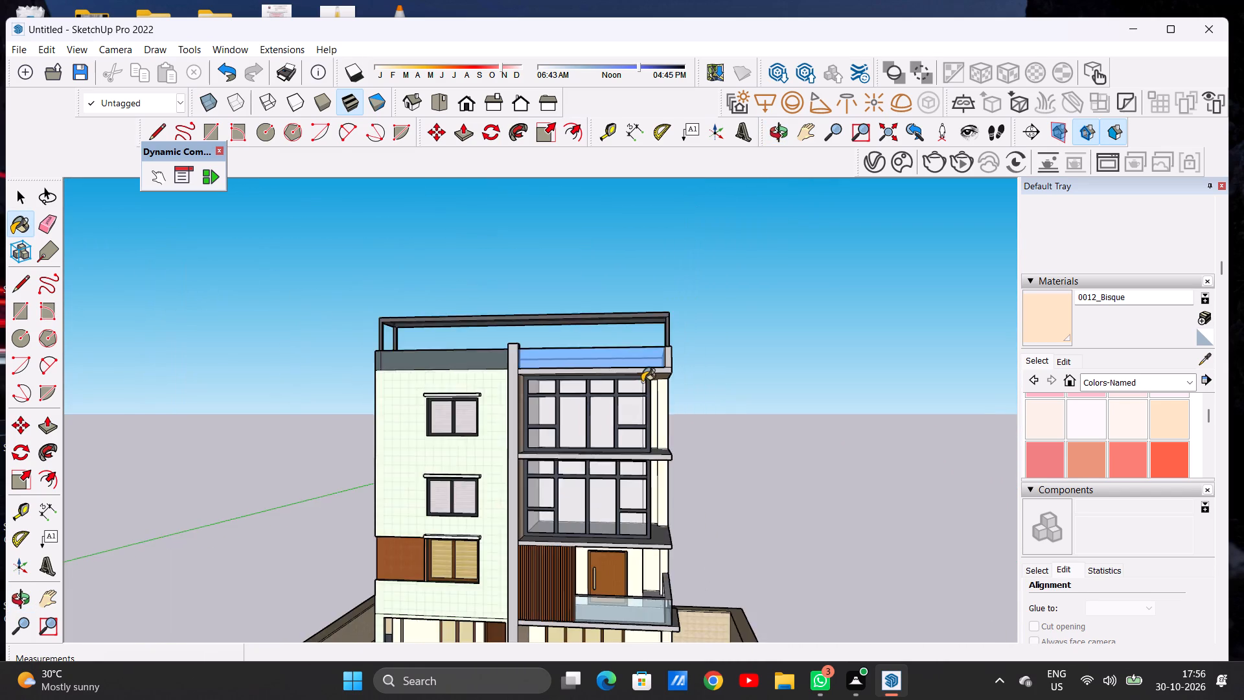
pyautogui.scroll(-12, 642, 382)
pyautogui.moveTo(694, 453); pyautogui.dragTo(770, 470, button='middle')
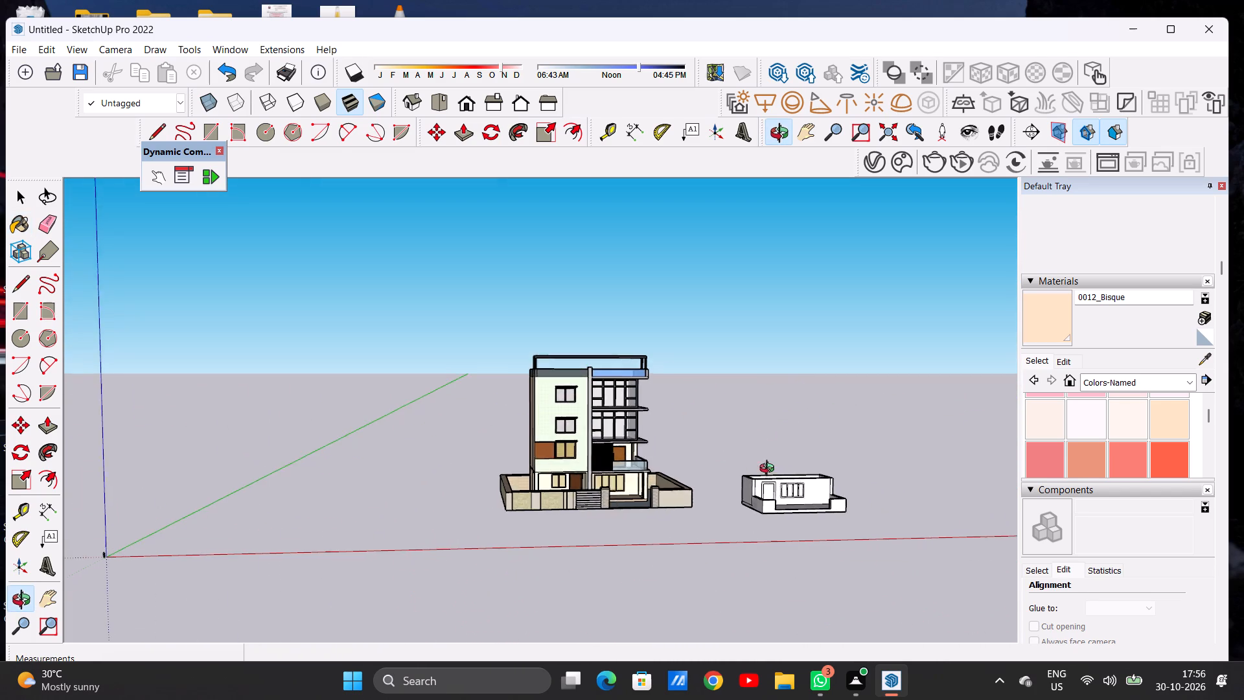
pyautogui.moveTo(770, 470); pyautogui.dragTo(770, 470, button='middle')
pyautogui.moveTo(512, 467); pyautogui.dragTo(906, 454, button='middle')
pyautogui.moveTo(451, 483); pyautogui.dragTo(933, 412, button='middle')
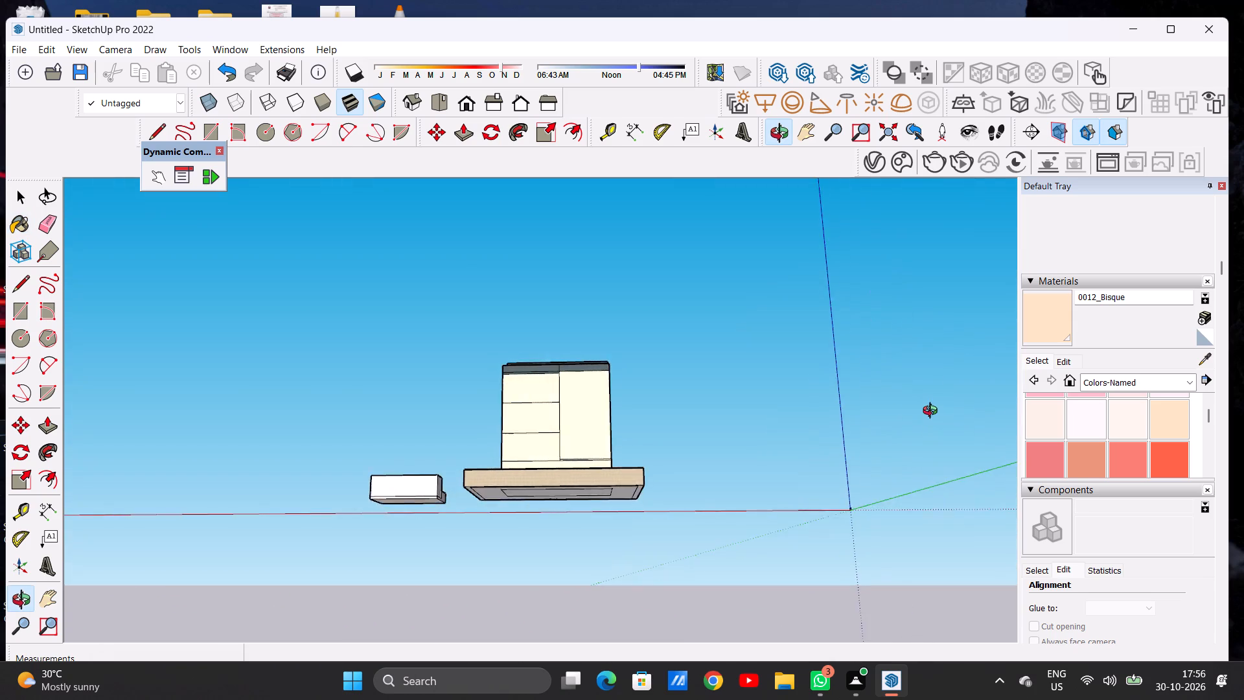
pyautogui.moveTo(933, 412); pyautogui.dragTo(408, 456, button='middle')
pyautogui.moveTo(720, 431); pyautogui.dragTo(325, 477, button='middle')
pyautogui.scroll(20, 461, 491)
pyautogui.scroll(4, 461, 491)
pyautogui.moveTo(509, 387); pyautogui.dragTo(499, 488, button='middle')
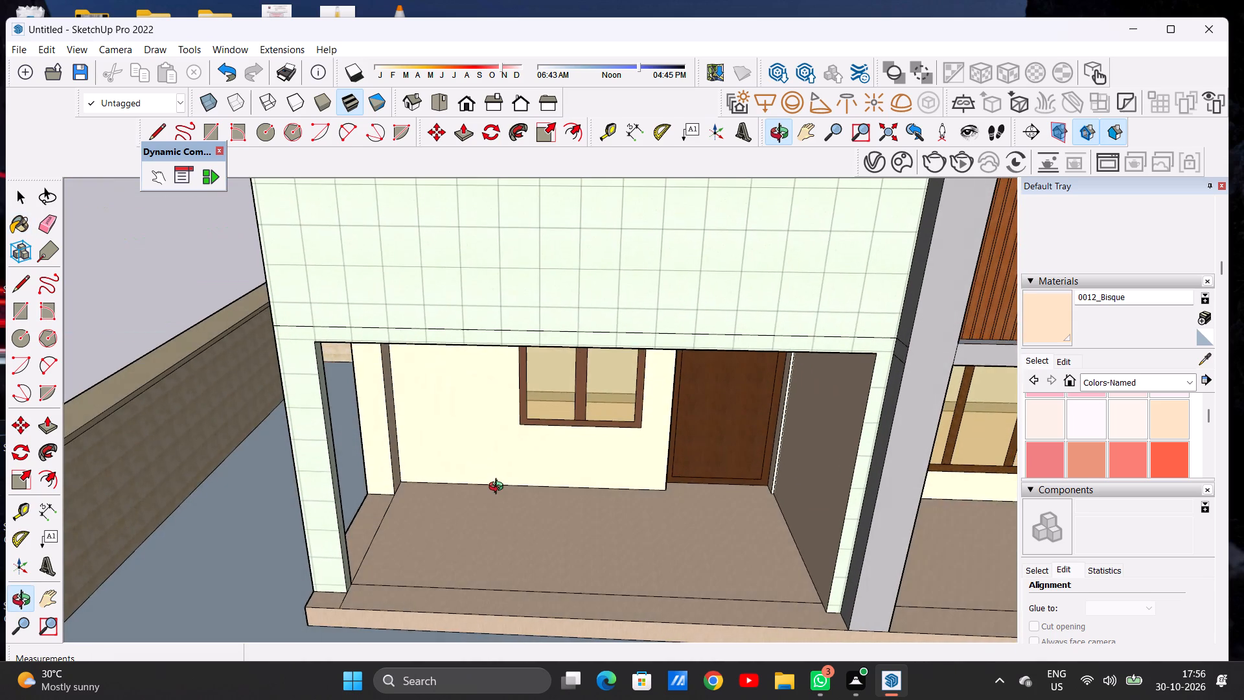
# Paint the back wall of the ground-floor porch with 0012_Bisque.
pyautogui.moveTo(499, 488); pyautogui.dragTo(499, 398, button='middle')
pyautogui.click(483, 370)
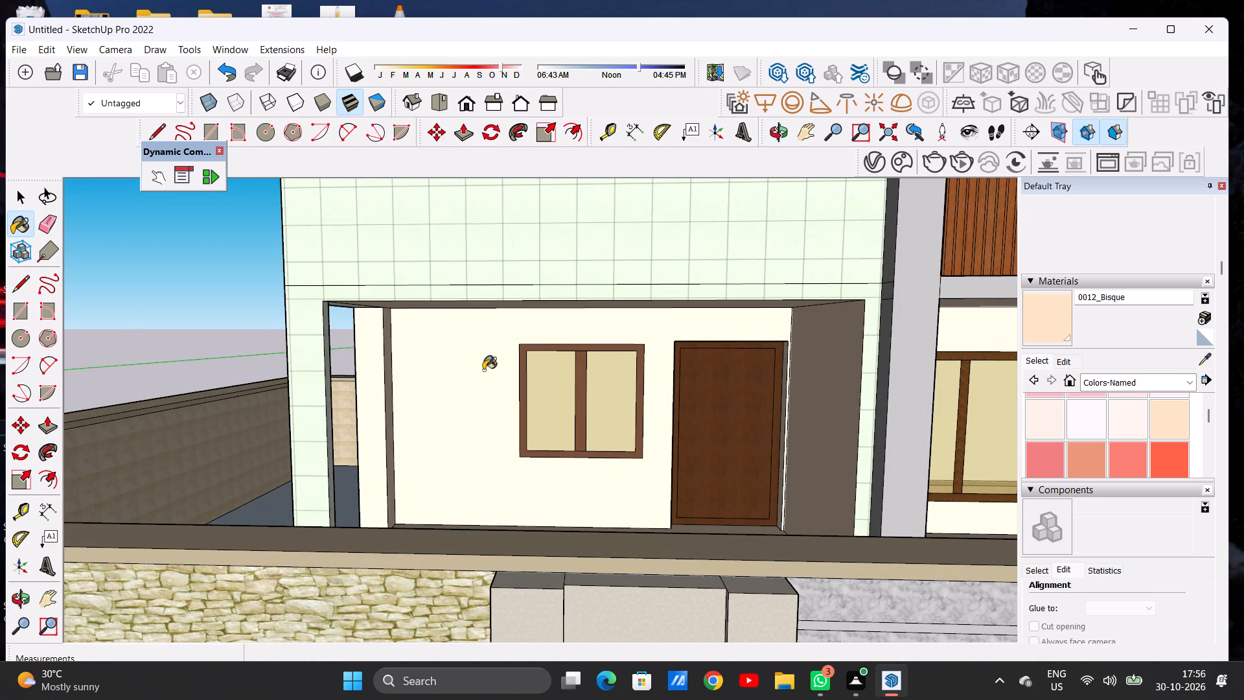
# Examine the house's front facade, balcony, upper windows and side wall to check the paint coverage.
pyautogui.scroll(-20, 522, 465)
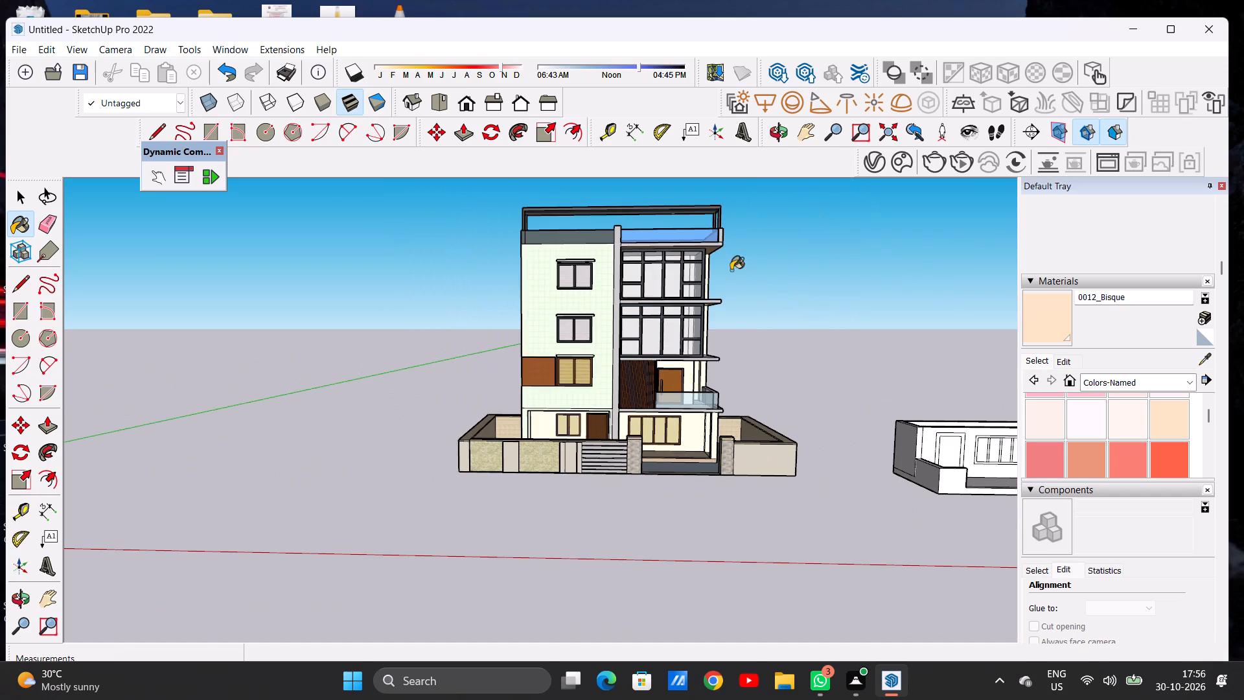
pyautogui.moveTo(772, 326); pyautogui.dragTo(520, 426, button='middle')
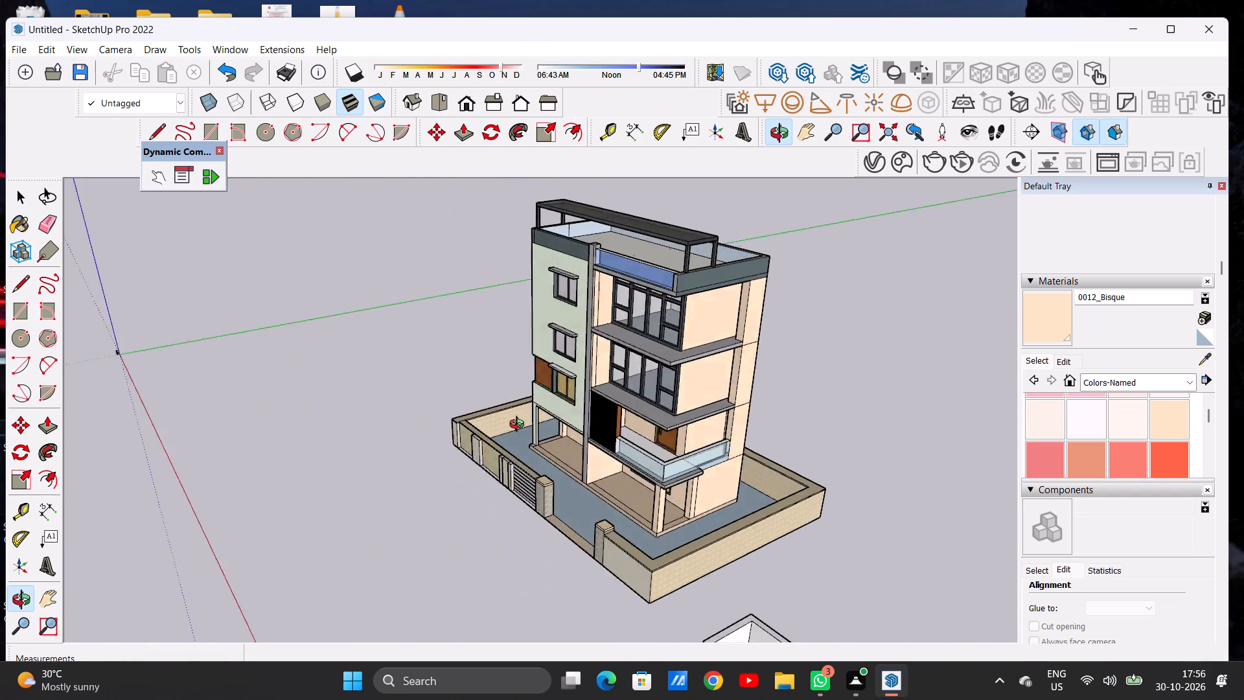
pyautogui.moveTo(520, 426); pyautogui.dragTo(809, 366, button='middle')
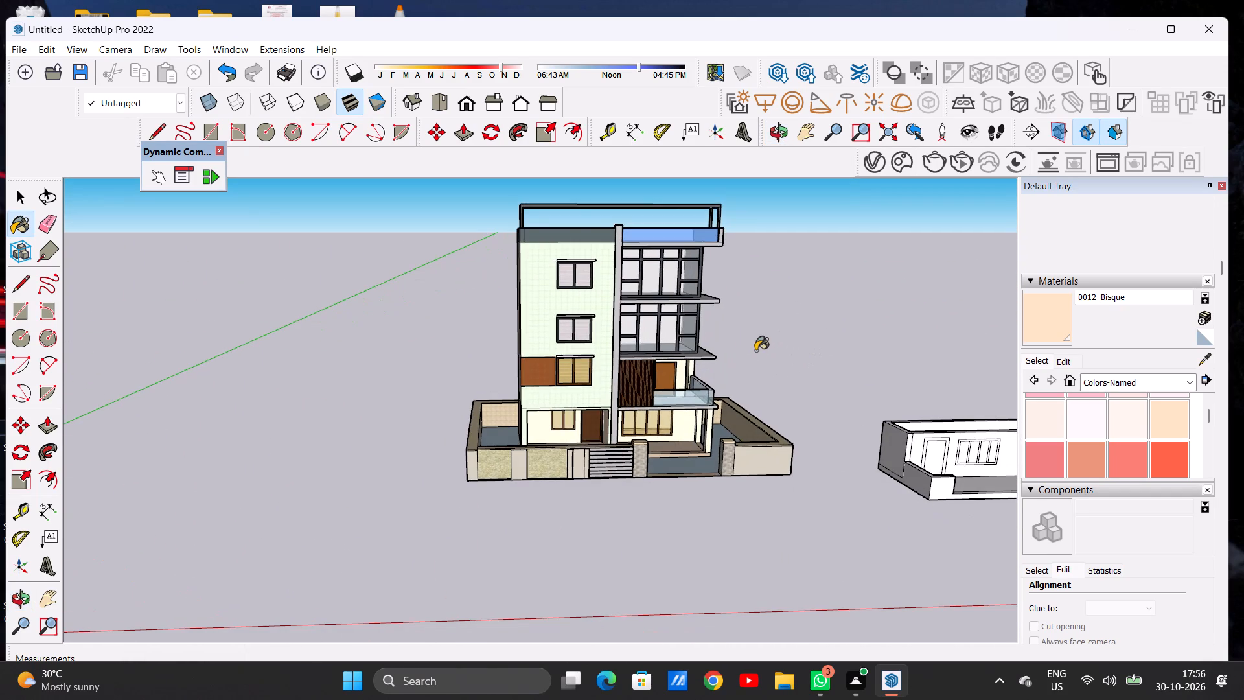
pyautogui.scroll(12, 729, 342)
pyautogui.moveTo(731, 349); pyautogui.dragTo(654, 548, button='middle')
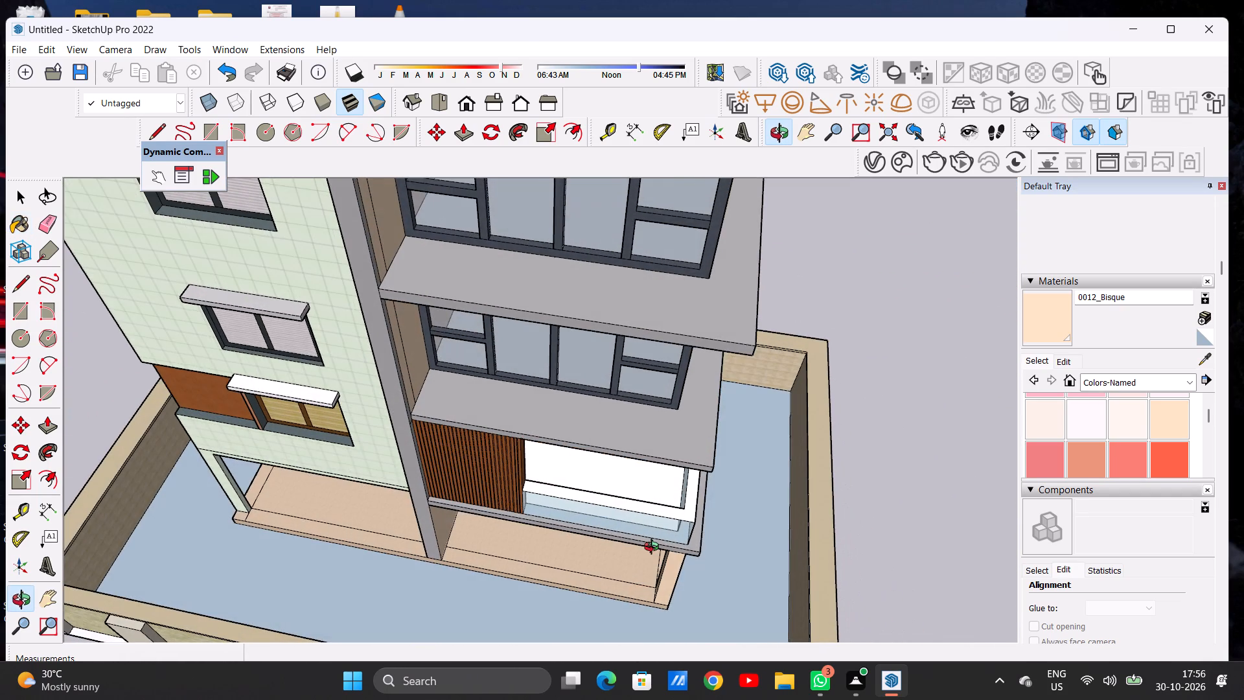
pyautogui.moveTo(654, 548); pyautogui.dragTo(687, 338, button='middle')
pyautogui.moveTo(689, 333); pyautogui.dragTo(698, 319, button='middle')
pyautogui.scroll(1, 698, 319)
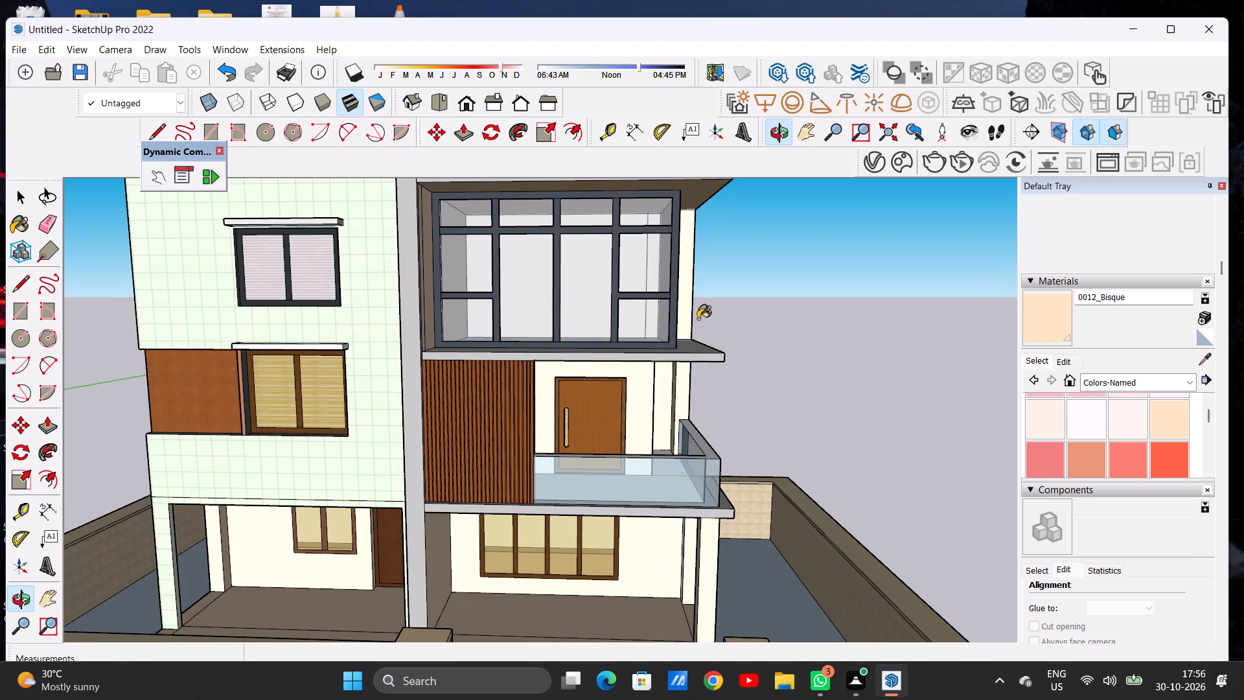
pyautogui.scroll(-6, 698, 320)
pyautogui.moveTo(713, 402); pyautogui.dragTo(700, 298, button='middle')
pyautogui.scroll(12, 701, 303)
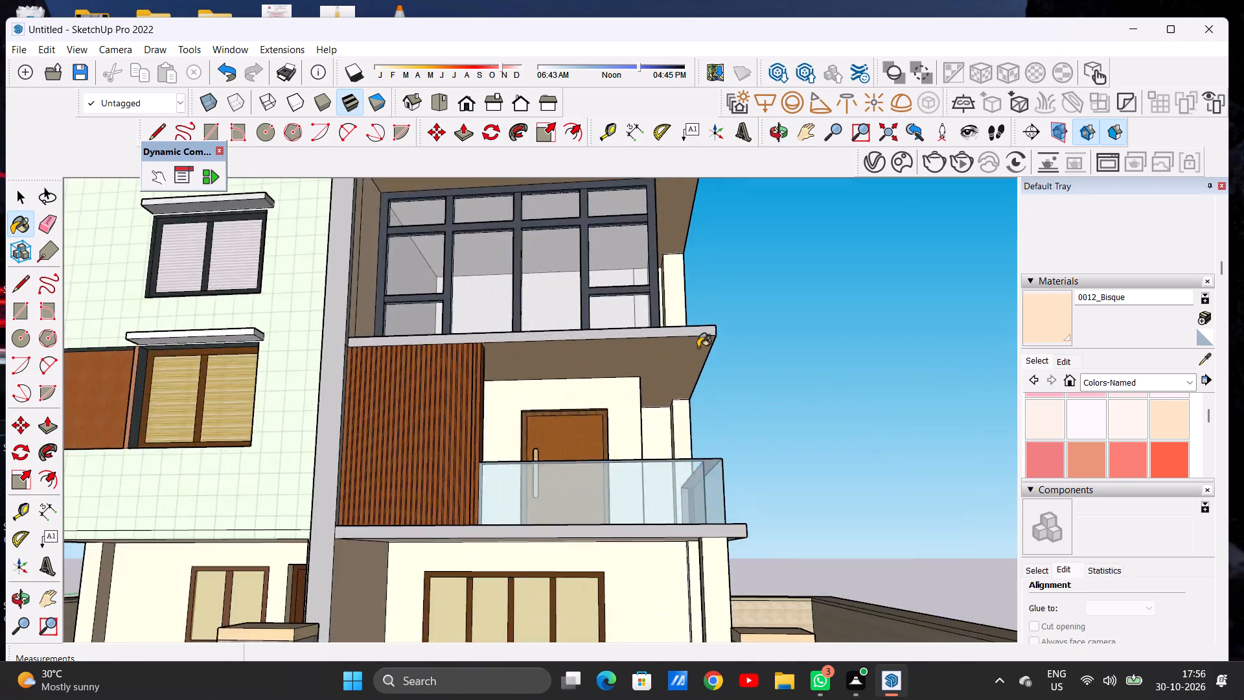
pyautogui.scroll(15, 698, 347)
pyautogui.scroll(-9, 680, 355)
pyautogui.moveTo(700, 381); pyautogui.dragTo(693, 542, button='middle')
pyautogui.scroll(1, 693, 533)
pyautogui.scroll(-8, 687, 429)
pyautogui.moveTo(664, 419); pyautogui.dragTo(691, 441, button='middle')
pyautogui.scroll(-8, 663, 420)
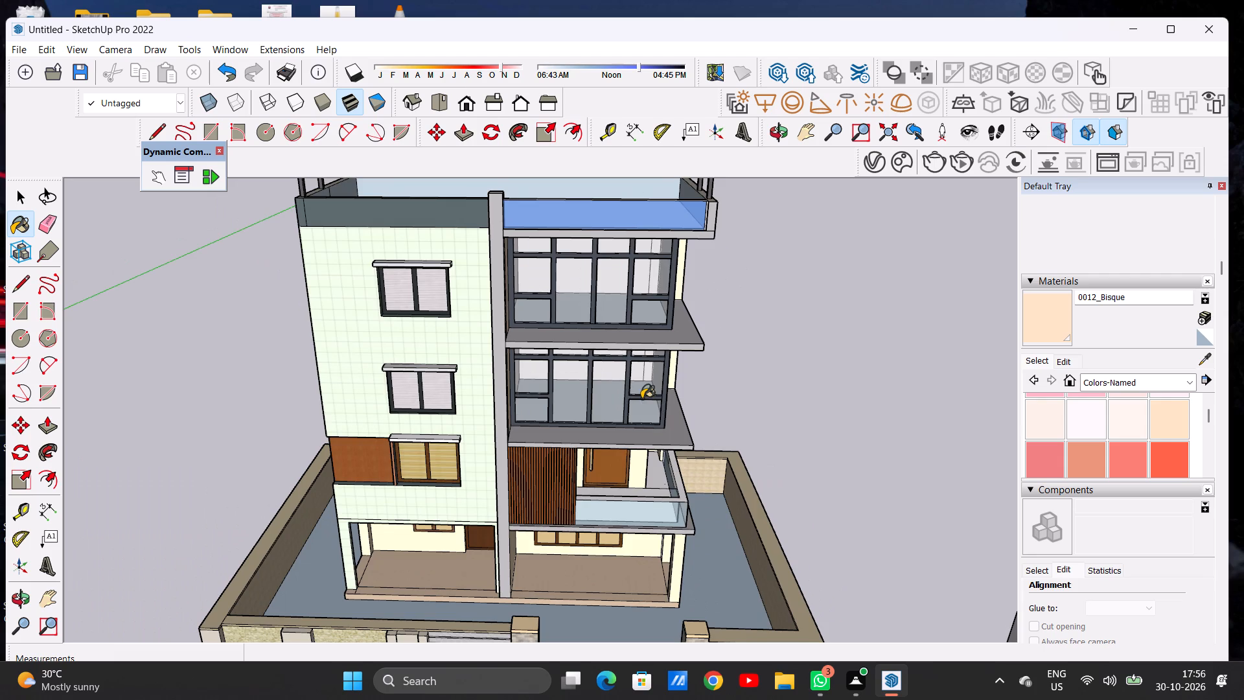
pyautogui.scroll(16, 634, 465)
pyautogui.moveTo(693, 472); pyautogui.dragTo(648, 333, button='middle')
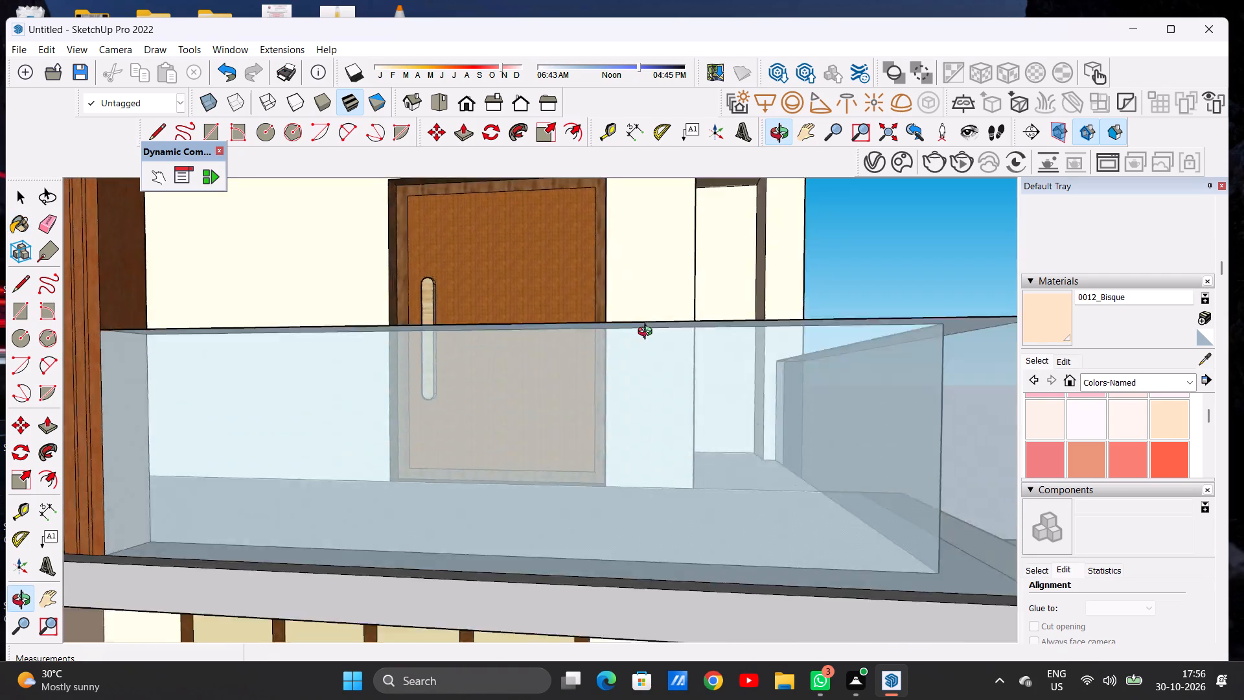
pyautogui.moveTo(648, 333); pyautogui.dragTo(698, 505, button='middle')
pyautogui.scroll(-4, 695, 496)
pyautogui.scroll(1, 695, 495)
pyautogui.scroll(-19, 696, 494)
pyautogui.scroll(1, 661, 436)
pyautogui.scroll(-12, 582, 415)
pyautogui.moveTo(603, 540); pyautogui.dragTo(592, 440, button='middle')
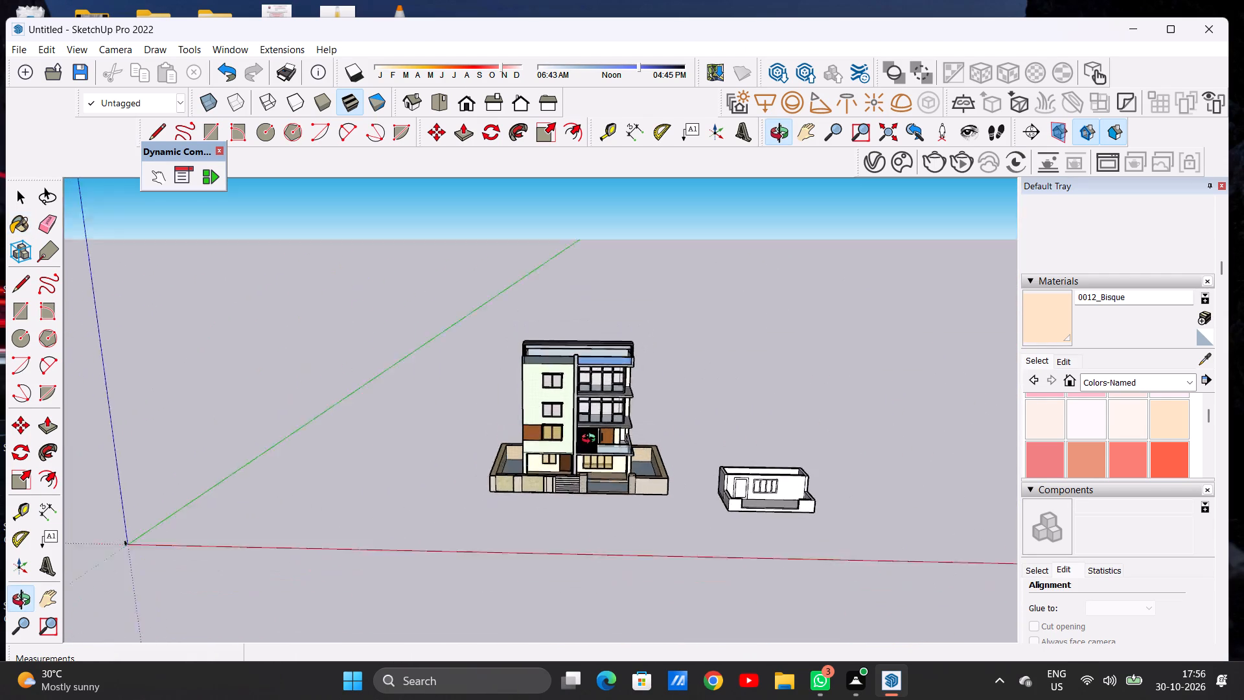
pyautogui.moveTo(592, 440); pyautogui.dragTo(582, 393, button='middle')
pyautogui.scroll(8, 630, 419)
pyautogui.moveTo(709, 378); pyautogui.dragTo(212, 399, button='middle')
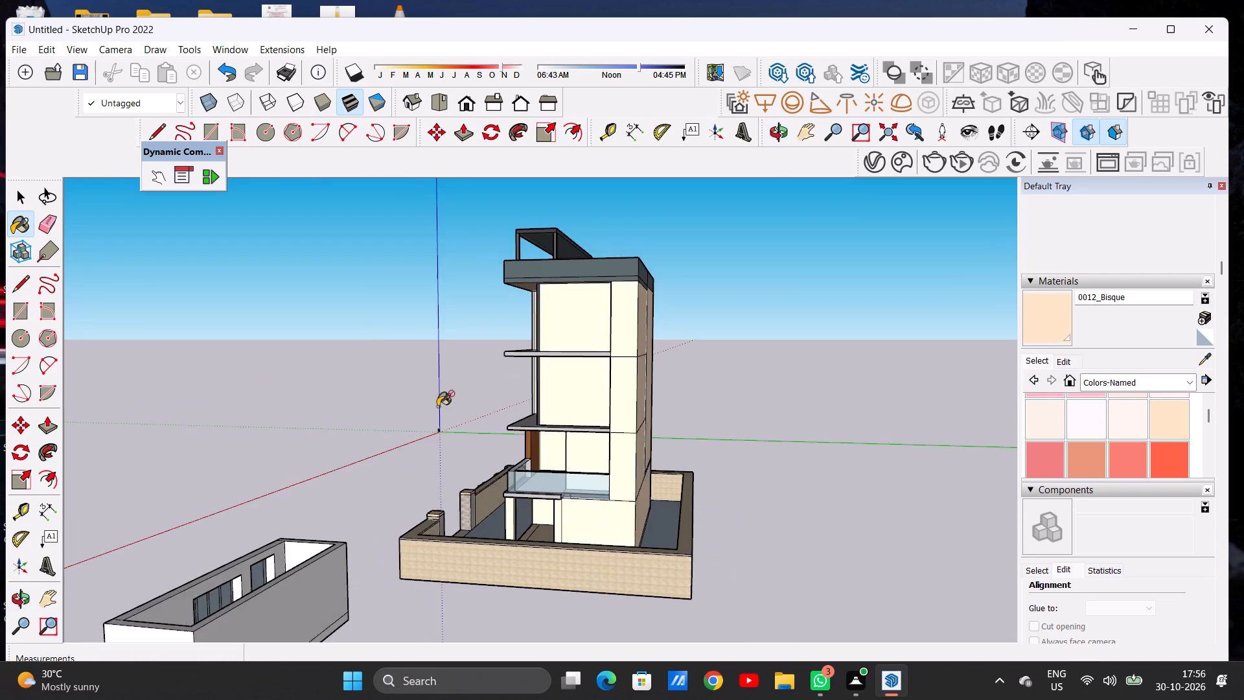
pyautogui.moveTo(700, 393); pyautogui.dragTo(803, 480, button='middle')
pyautogui.moveTo(430, 518); pyautogui.dragTo(770, 498, button='middle')
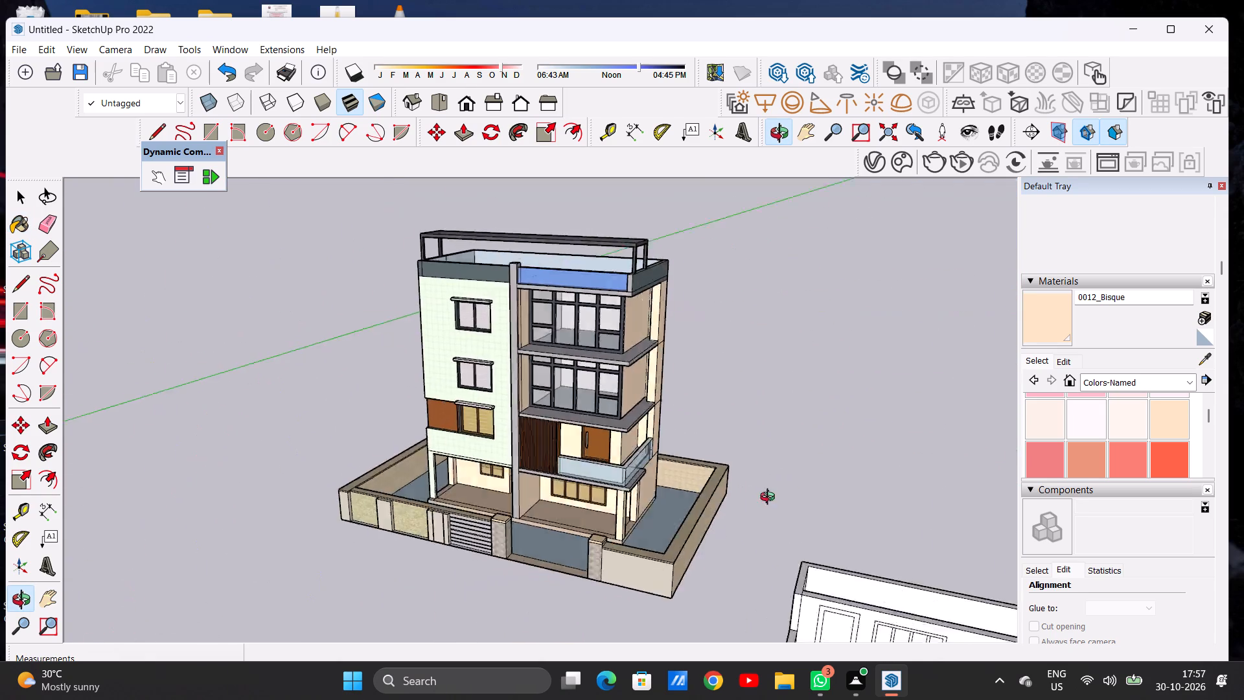
pyautogui.moveTo(770, 498); pyautogui.dragTo(886, 494, button='middle')
pyautogui.press('space')
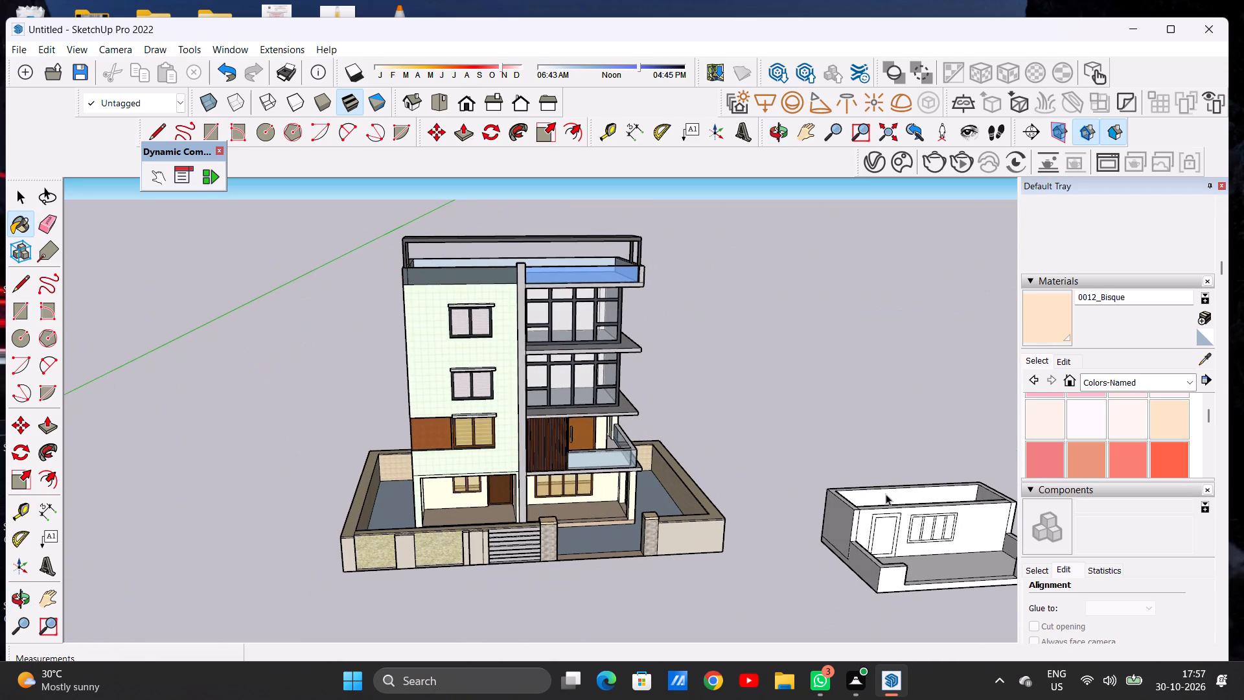
# Push/Pull the door-side end face of the opening in the small white model's front parapet inward by about 30 ft.
pyautogui.scroll(-7, 317, 372)
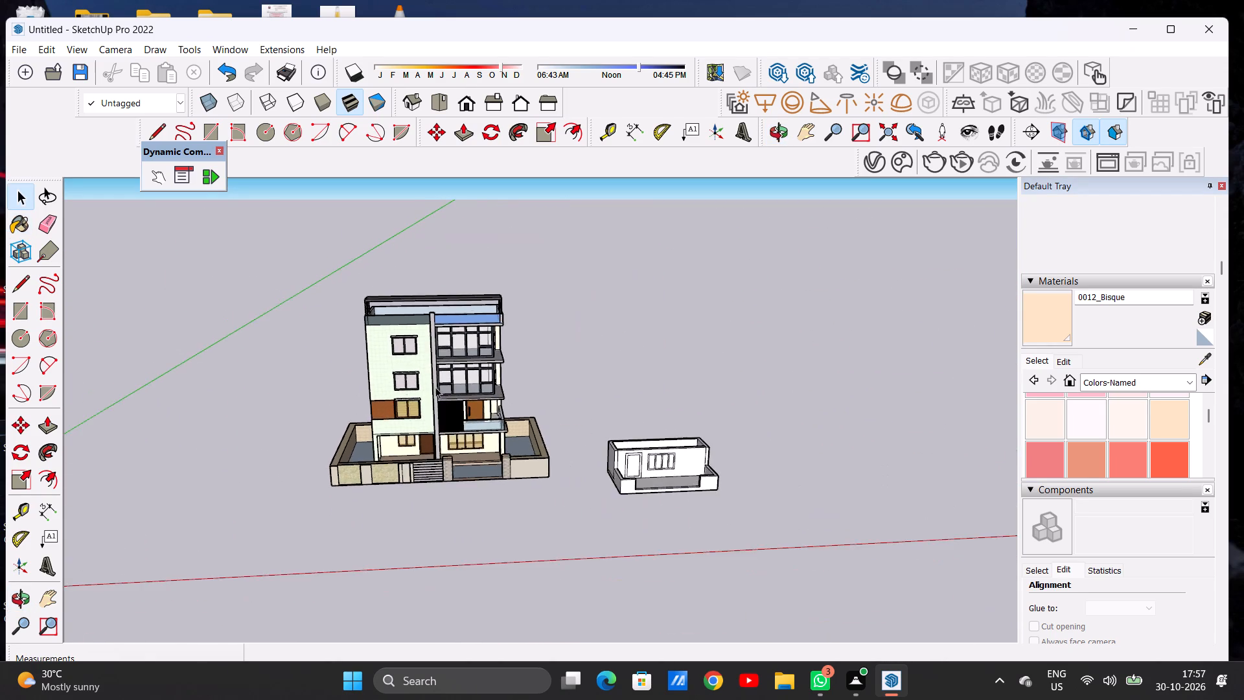
pyautogui.moveTo(442, 398); pyautogui.dragTo(384, 360, button='middle')
pyautogui.scroll(7, 691, 474)
pyautogui.scroll(-1, 605, 469)
pyautogui.scroll(4, 605, 469)
pyautogui.scroll(-1, 605, 469)
pyautogui.scroll(1, 605, 469)
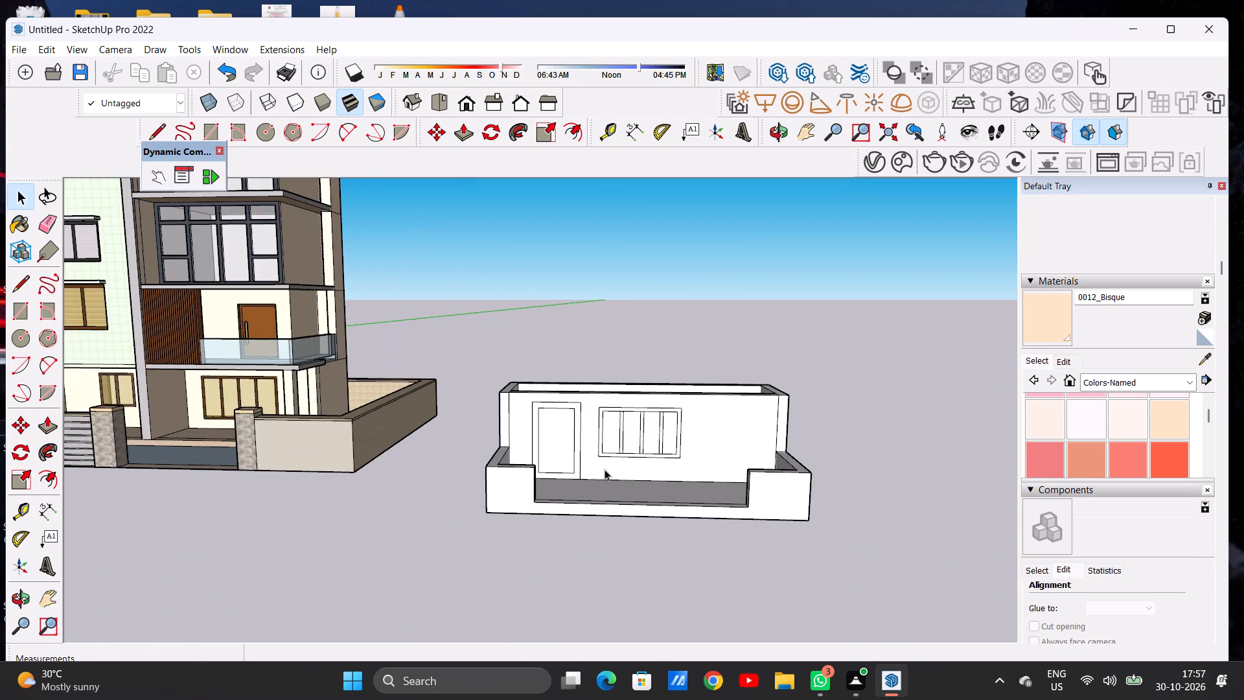
pyautogui.moveTo(617, 443); pyautogui.dragTo(616, 537, button='middle')
pyautogui.scroll(-7, 560, 390)
pyautogui.scroll(5, 573, 506)
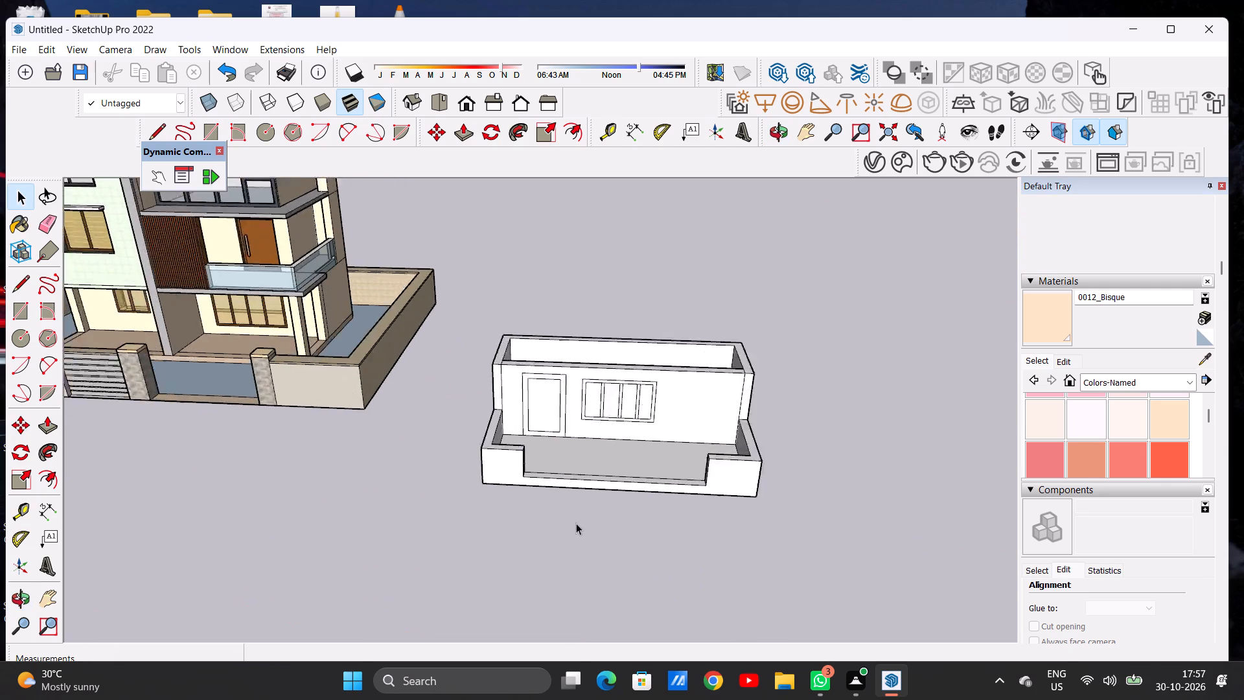
pyautogui.scroll(12, 576, 523)
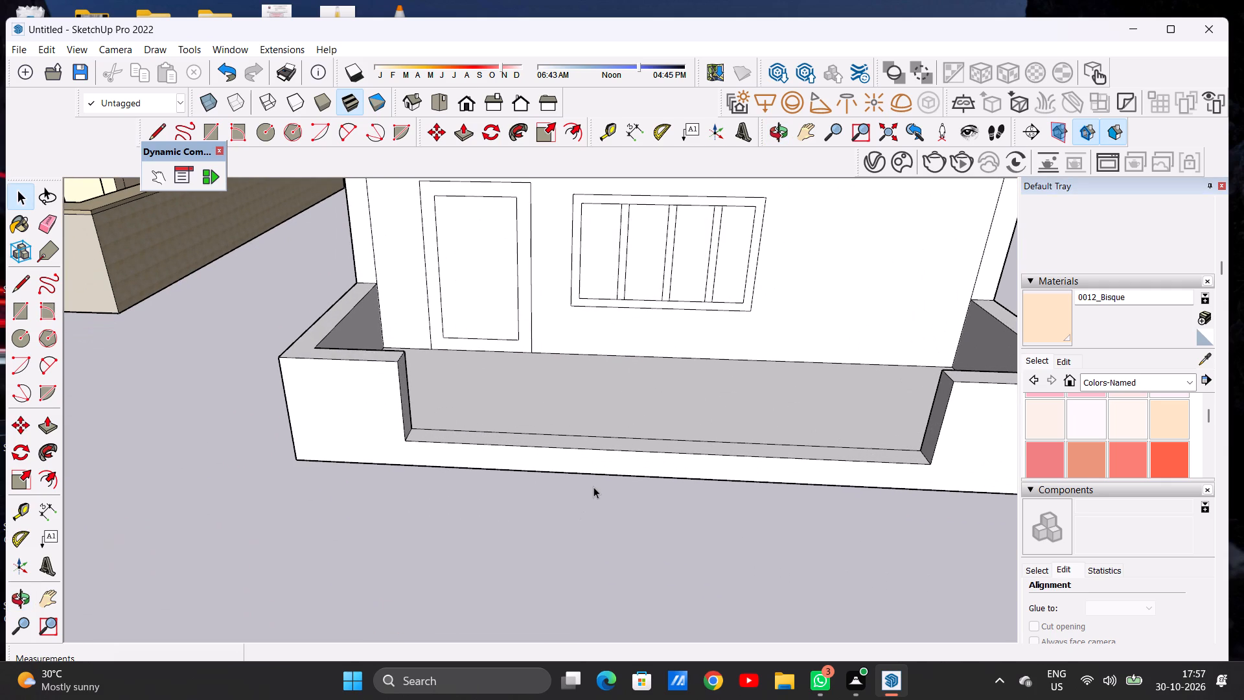
pyautogui.press('p')
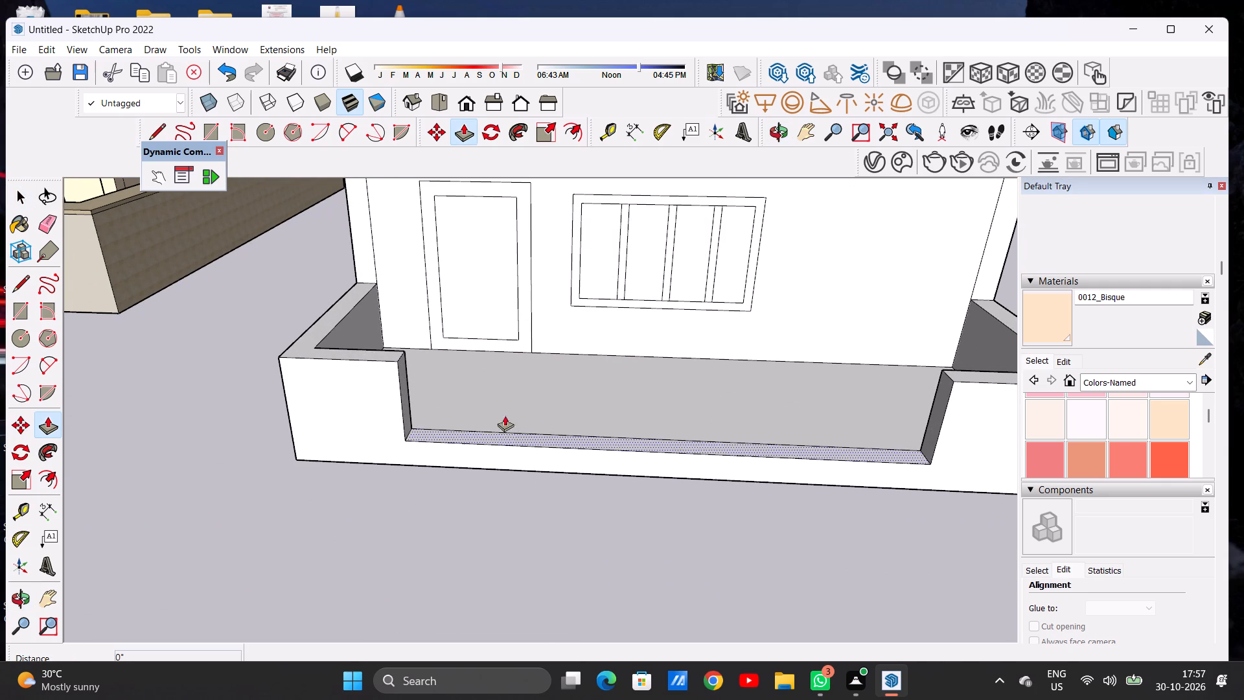
pyautogui.scroll(11, 381, 409)
pyautogui.click(415, 411)
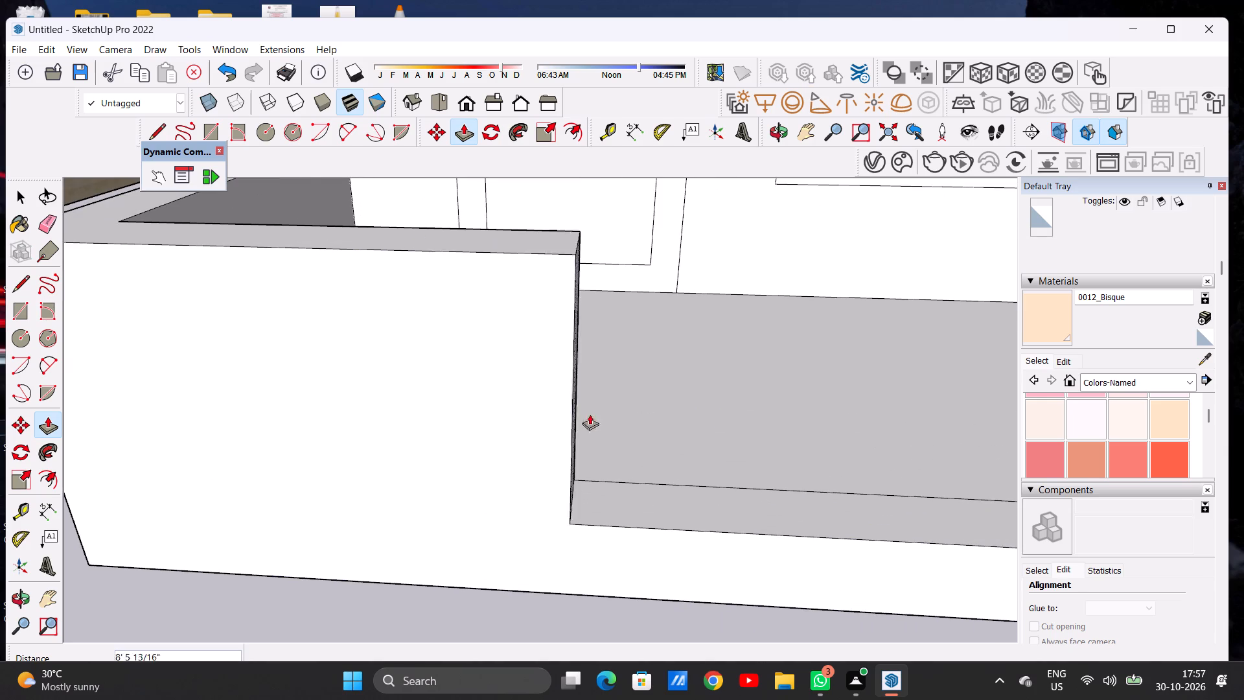
pyautogui.scroll(-20, 493, 434)
pyautogui.scroll(-4, 493, 434)
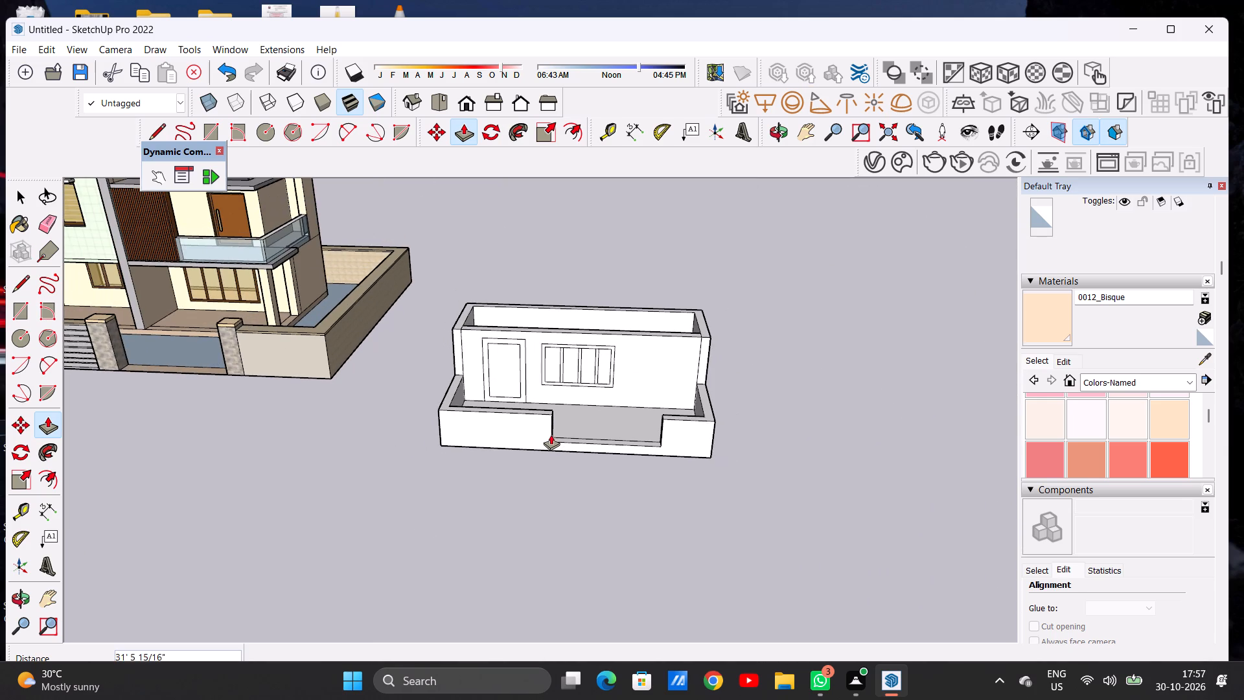
pyautogui.click(548, 434)
# Push/Pull the opposite end face of the parapet opening inward to narrow the gap from the other side.
pyautogui.moveTo(589, 443); pyautogui.dragTo(773, 428, button='middle')
pyautogui.scroll(1, 752, 382)
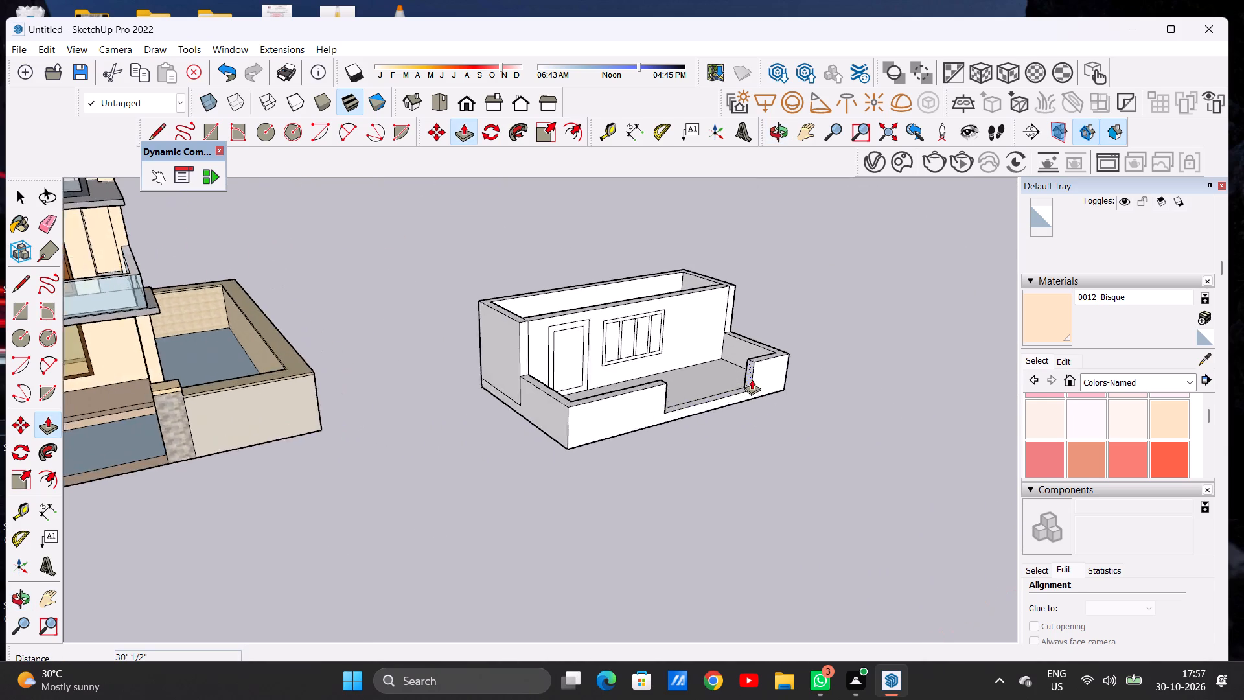
pyautogui.scroll(8, 752, 379)
pyautogui.scroll(-1, 753, 374)
pyautogui.scroll(3, 753, 374)
pyautogui.click(748, 377)
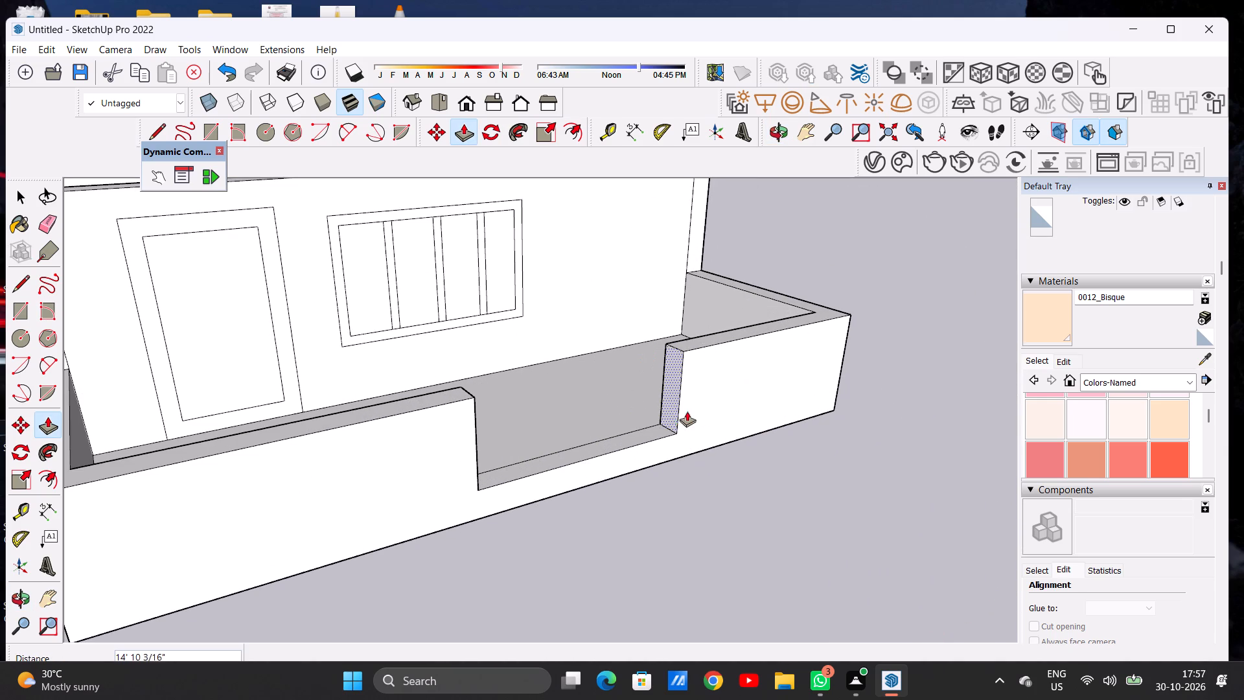
pyautogui.click(685, 412)
pyautogui.press('space')
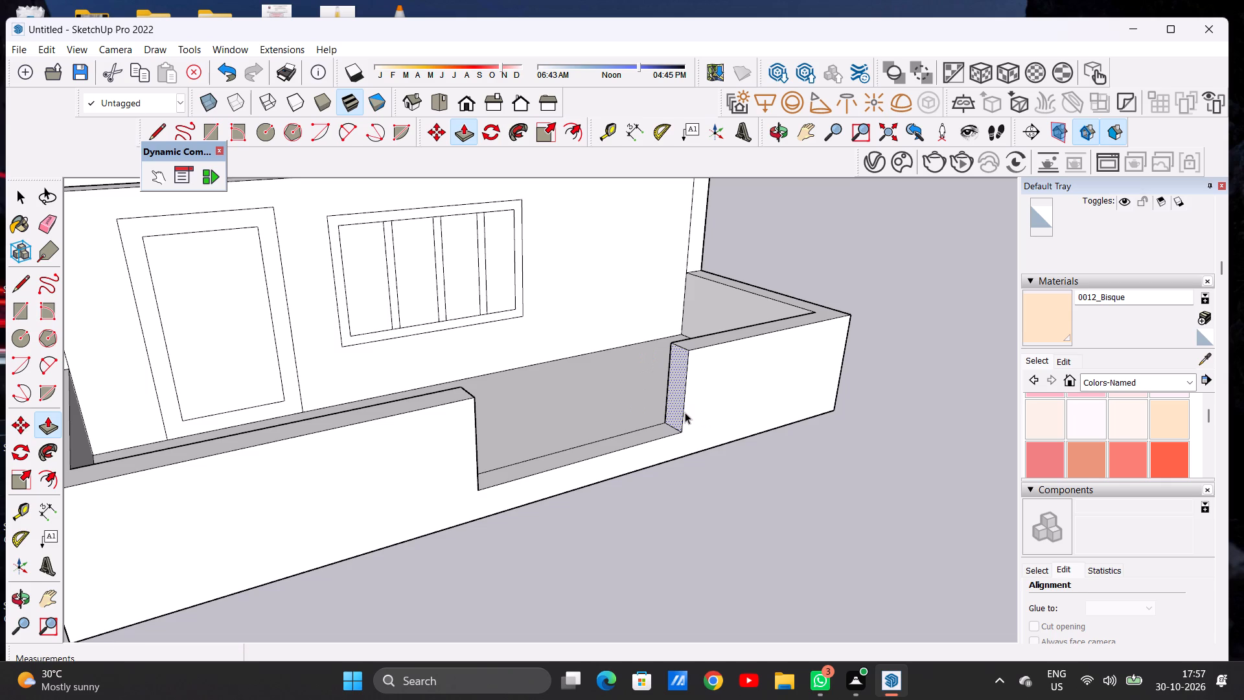
# Examine the small white model's front parapet and its opening from several angles.
pyautogui.scroll(-7, 685, 412)
pyautogui.moveTo(722, 428); pyautogui.dragTo(648, 412, button='middle')
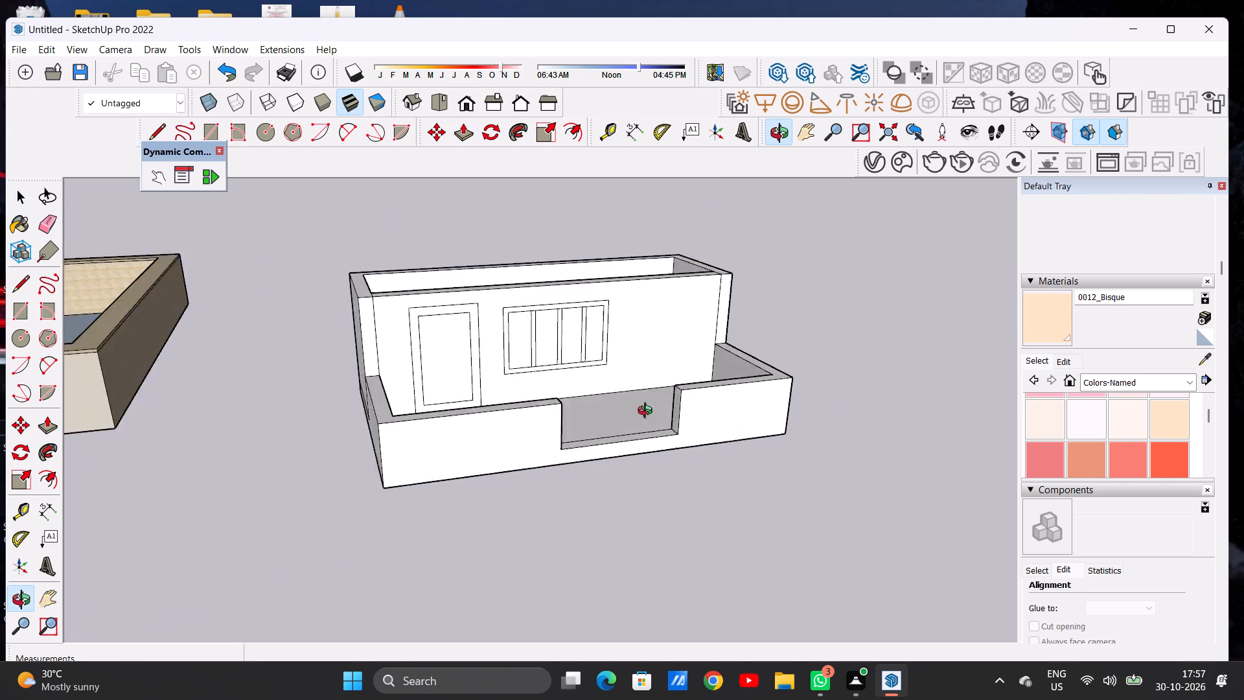
pyautogui.moveTo(648, 412); pyautogui.dragTo(526, 525, button='middle')
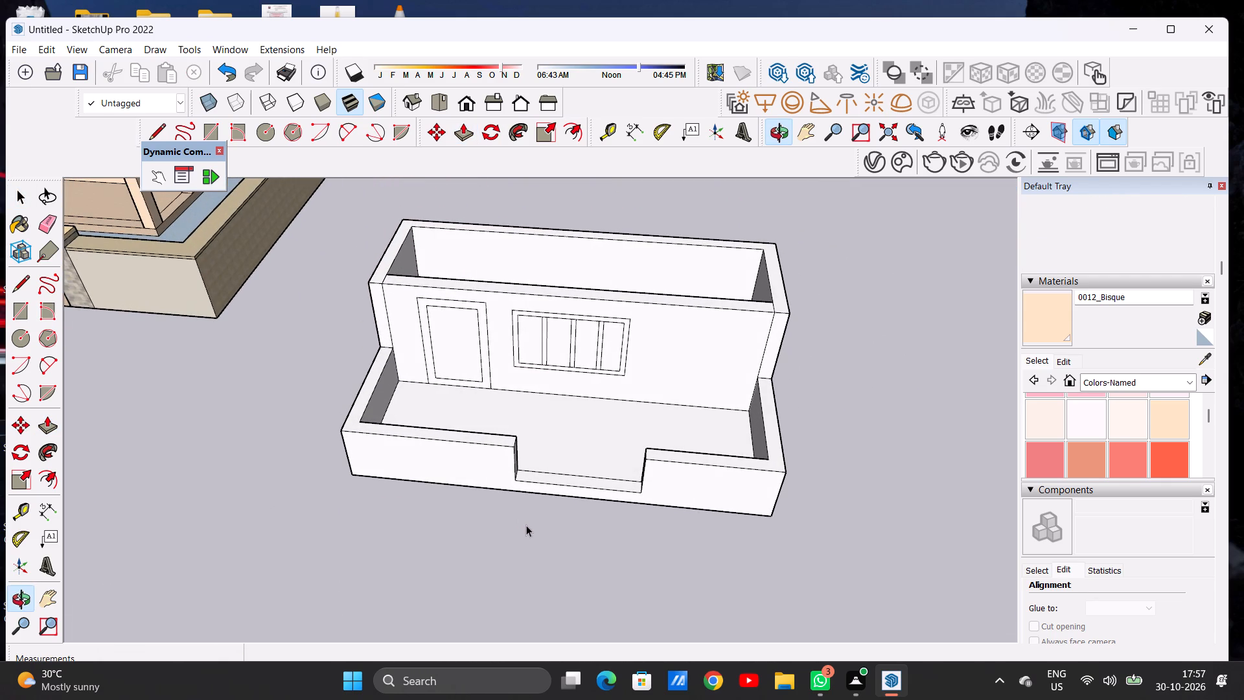
pyautogui.scroll(-1, 590, 461)
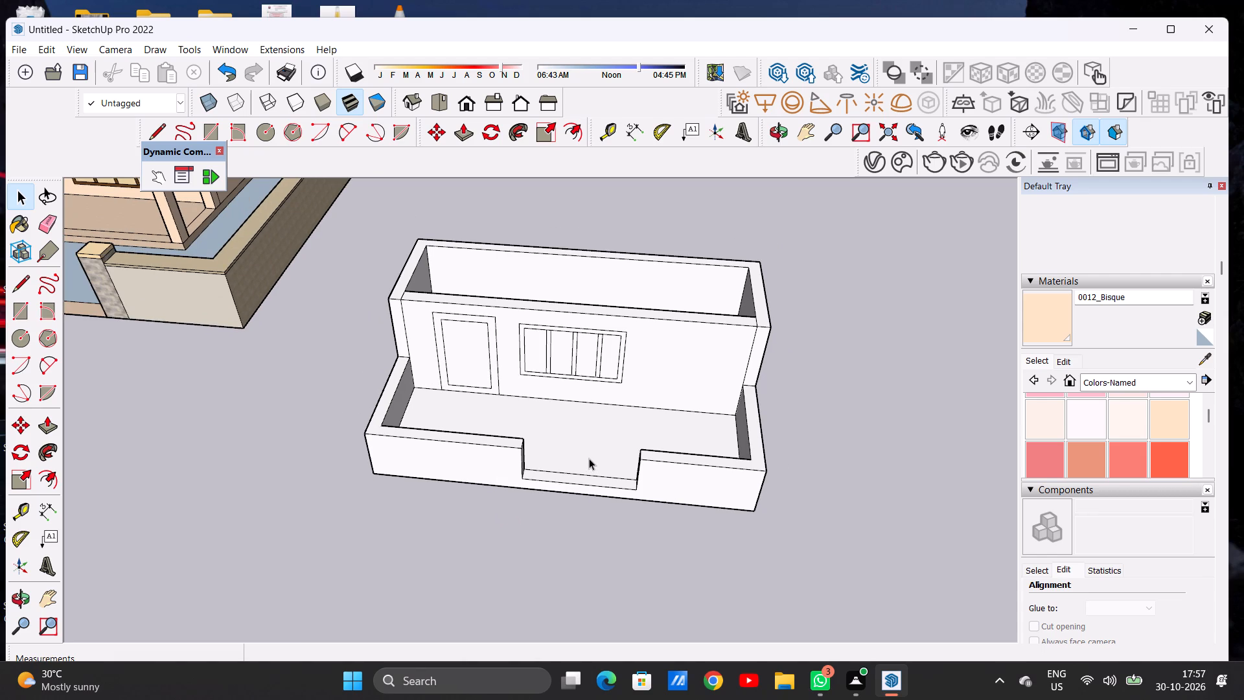
pyautogui.scroll(-2, 617, 454)
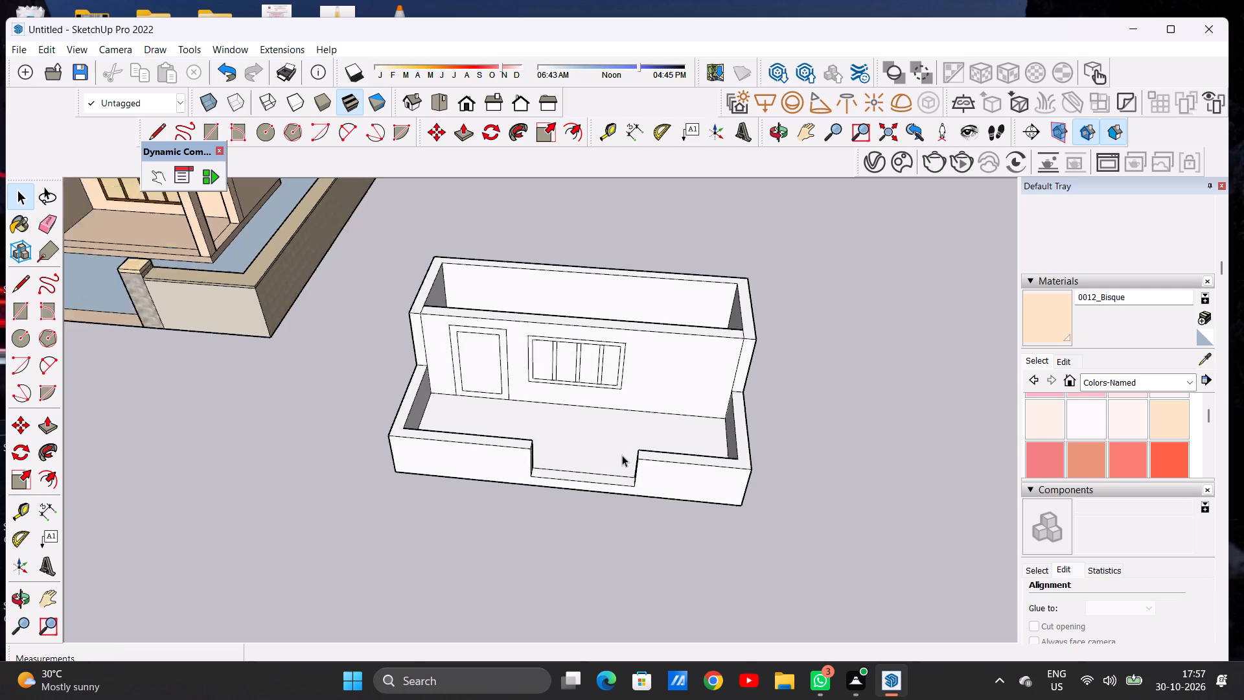
pyautogui.scroll(-5, 622, 455)
pyautogui.moveTo(601, 461); pyautogui.dragTo(622, 445, button='middle')
pyautogui.scroll(4, 616, 459)
pyautogui.scroll(-1, 616, 459)
pyautogui.scroll(8, 616, 459)
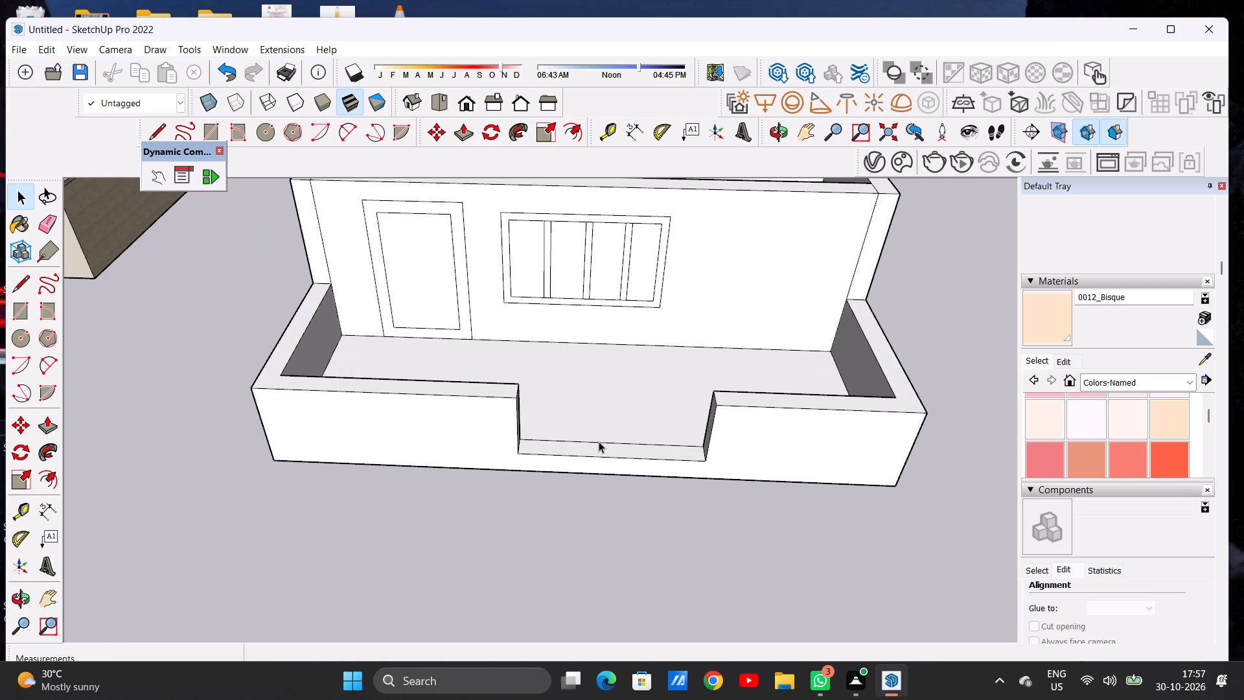
pyautogui.moveTo(598, 449); pyautogui.dragTo(604, 396, button='middle')
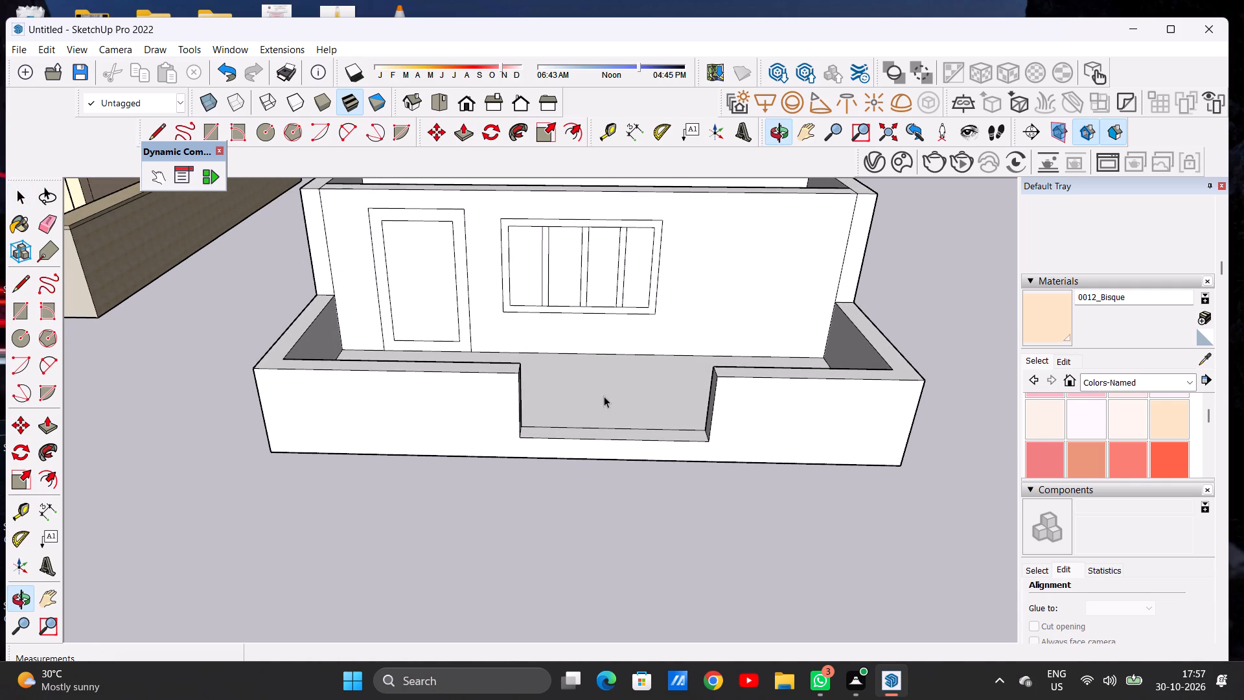
# Draw a line about 4' 5" long across the opening's door-side end face, a little below the parapet top.
pyautogui.press('l')
pyautogui.scroll(-4, 599, 396)
pyautogui.moveTo(582, 415); pyautogui.dragTo(396, 414, button='middle')
pyautogui.scroll(3, 453, 366)
pyautogui.scroll(-1, 452, 366)
pyautogui.scroll(10, 452, 366)
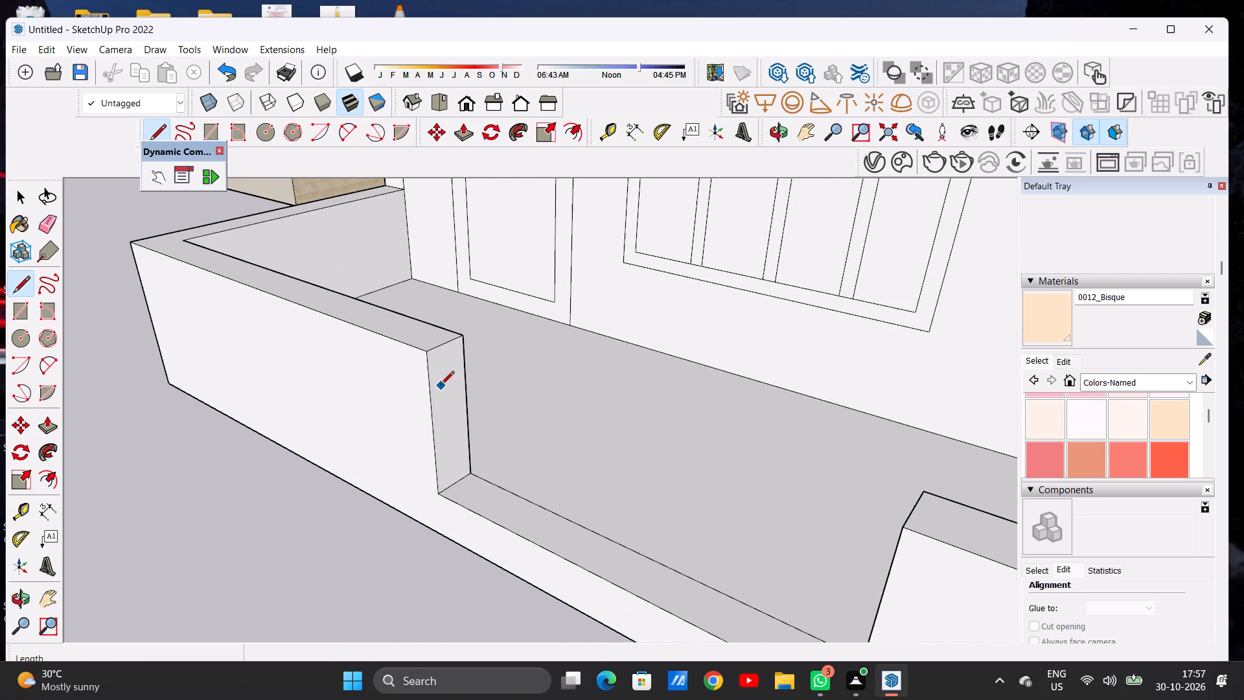
pyautogui.scroll(4, 430, 381)
pyautogui.click(427, 380)
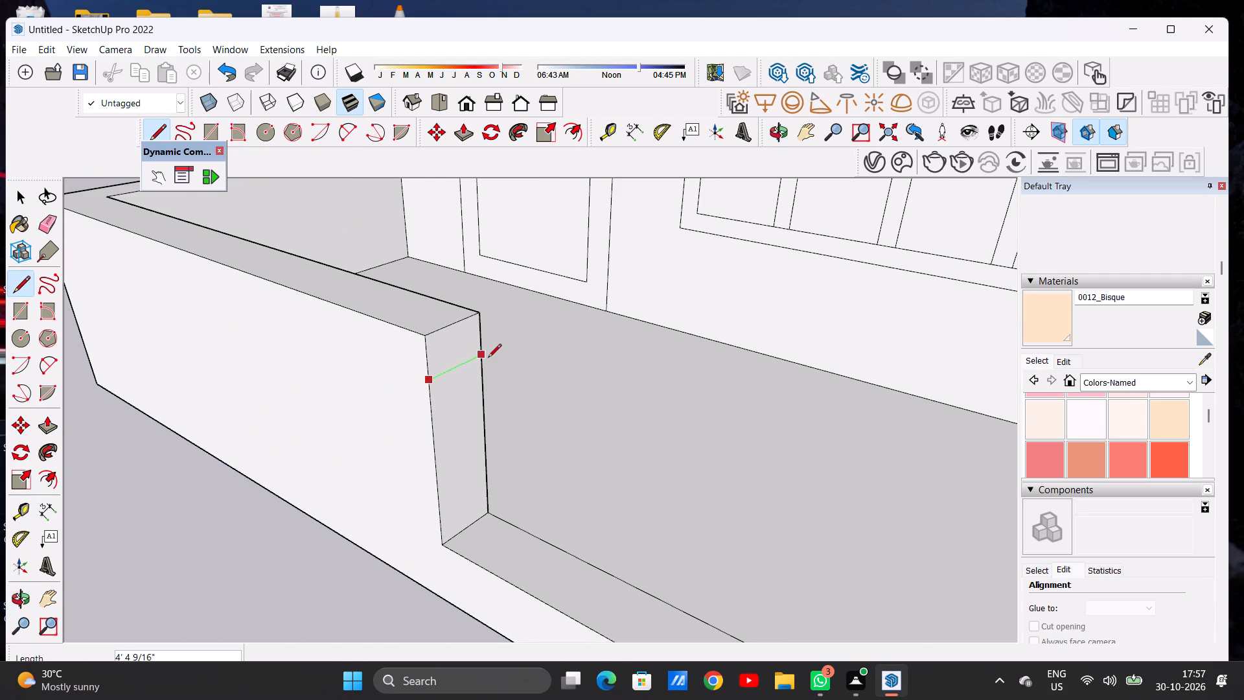
pyautogui.click(479, 357)
# Push/Pull the lower part of the opening's door-side end face about 35' 5" across the parapet gap to the opposite end face.
pyautogui.press('p')
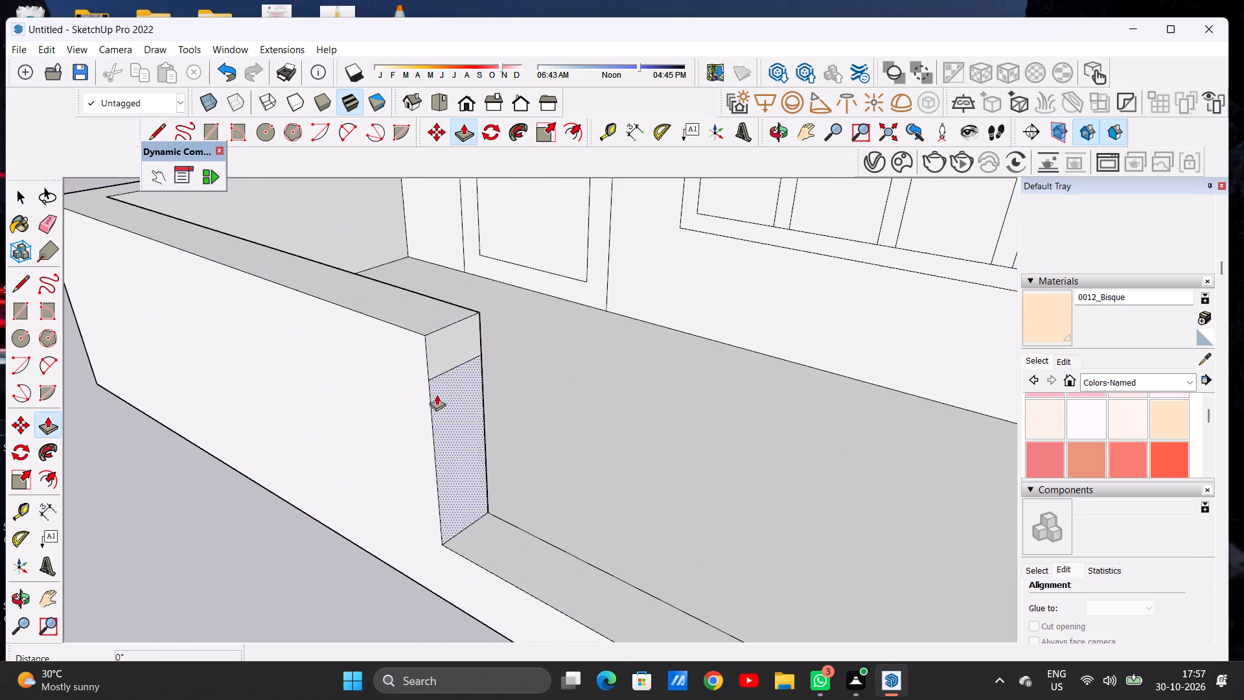
pyautogui.scroll(4, 428, 401)
pyautogui.click(477, 390)
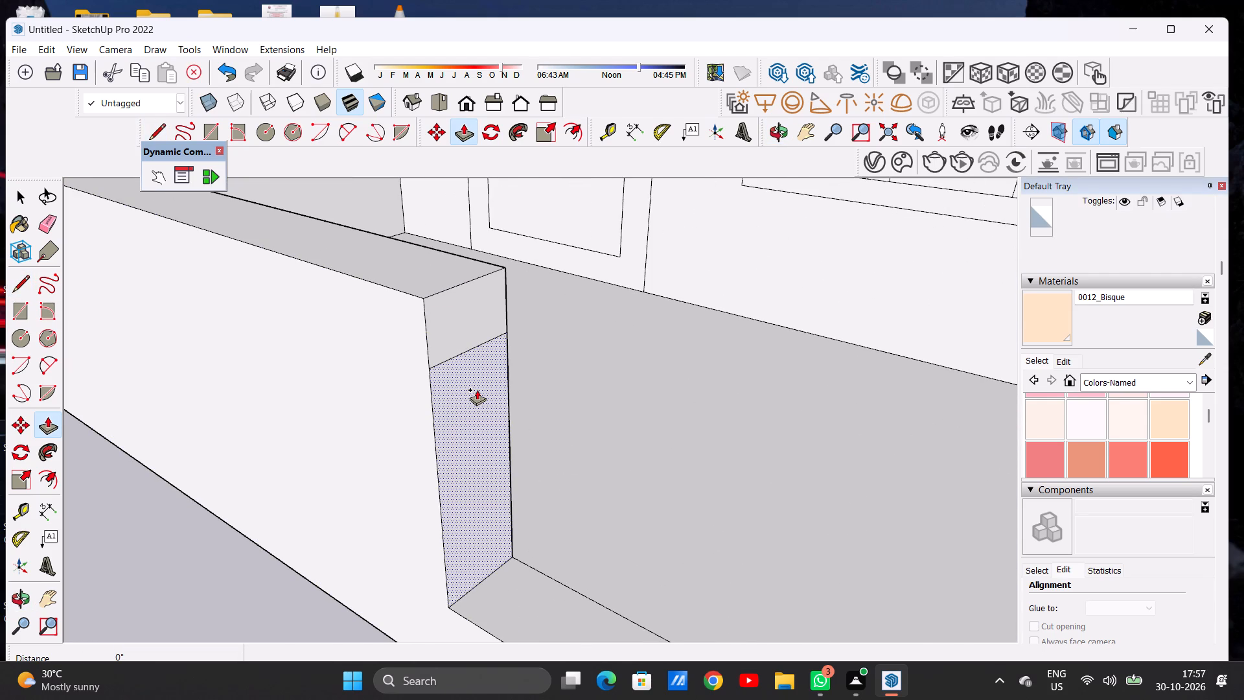
pyautogui.scroll(-2, 530, 421)
pyautogui.scroll(1, 530, 421)
pyautogui.scroll(-16, 530, 421)
pyautogui.moveTo(619, 472); pyautogui.dragTo(832, 453, button='middle')
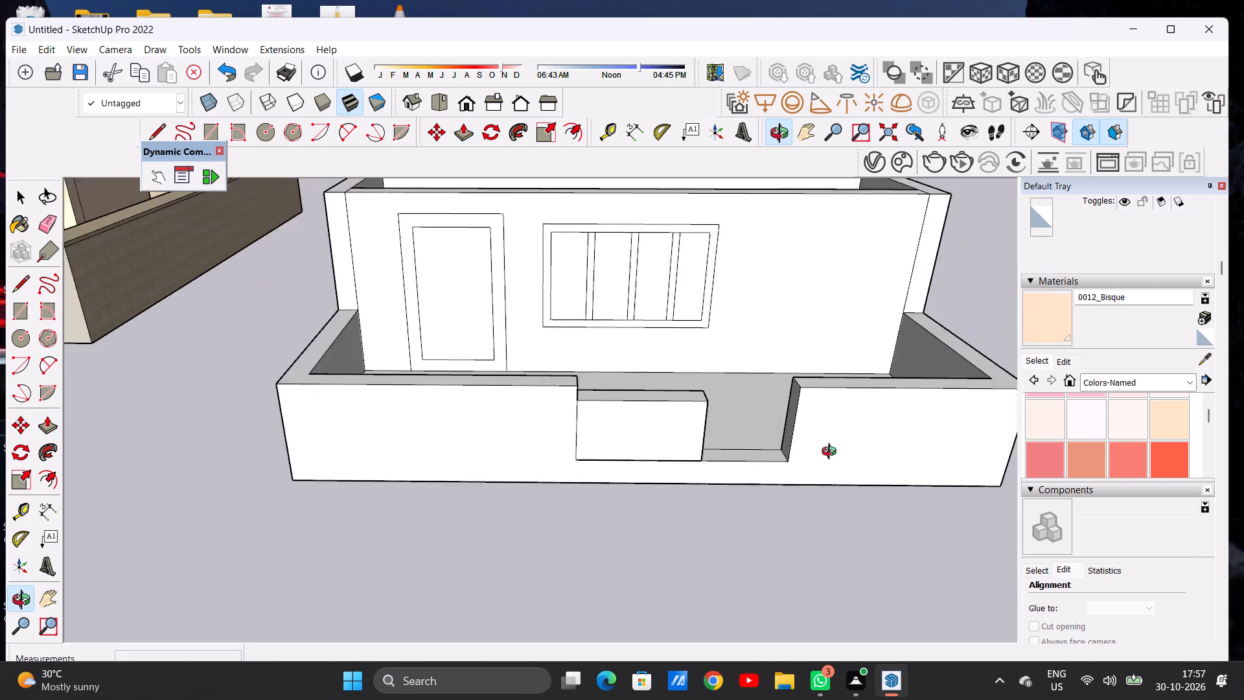
pyautogui.moveTo(832, 453); pyautogui.dragTo(838, 446, button='middle')
pyautogui.scroll(9, 814, 384)
pyautogui.scroll(-1, 784, 398)
pyautogui.scroll(2, 784, 398)
pyautogui.moveTo(776, 425); pyautogui.dragTo(718, 408, button='middle')
pyautogui.scroll(14, 731, 391)
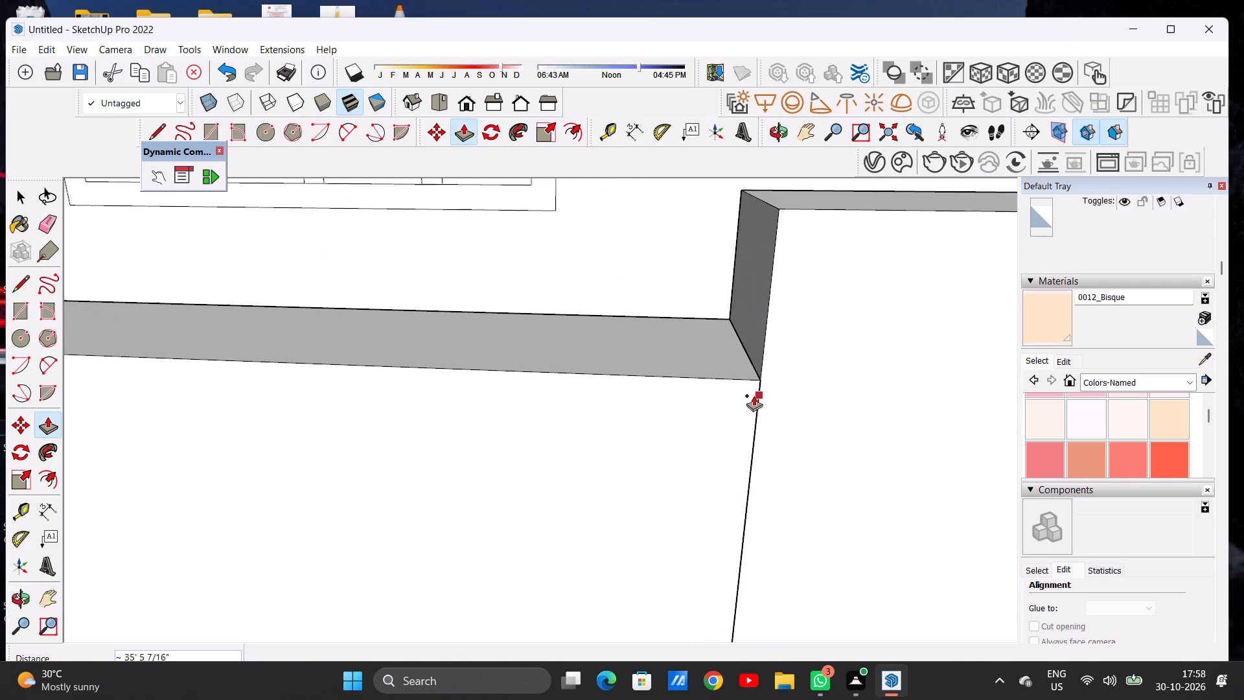
pyautogui.click(760, 382)
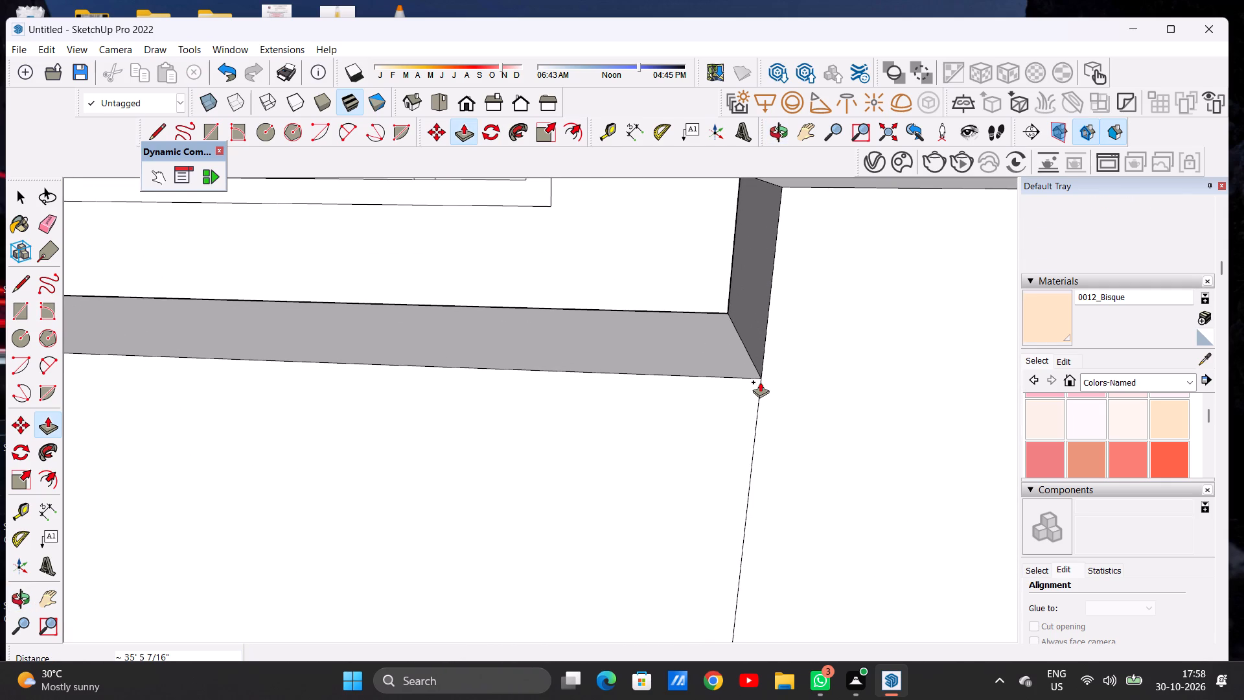
pyautogui.scroll(-12, 760, 382)
pyautogui.press('space')
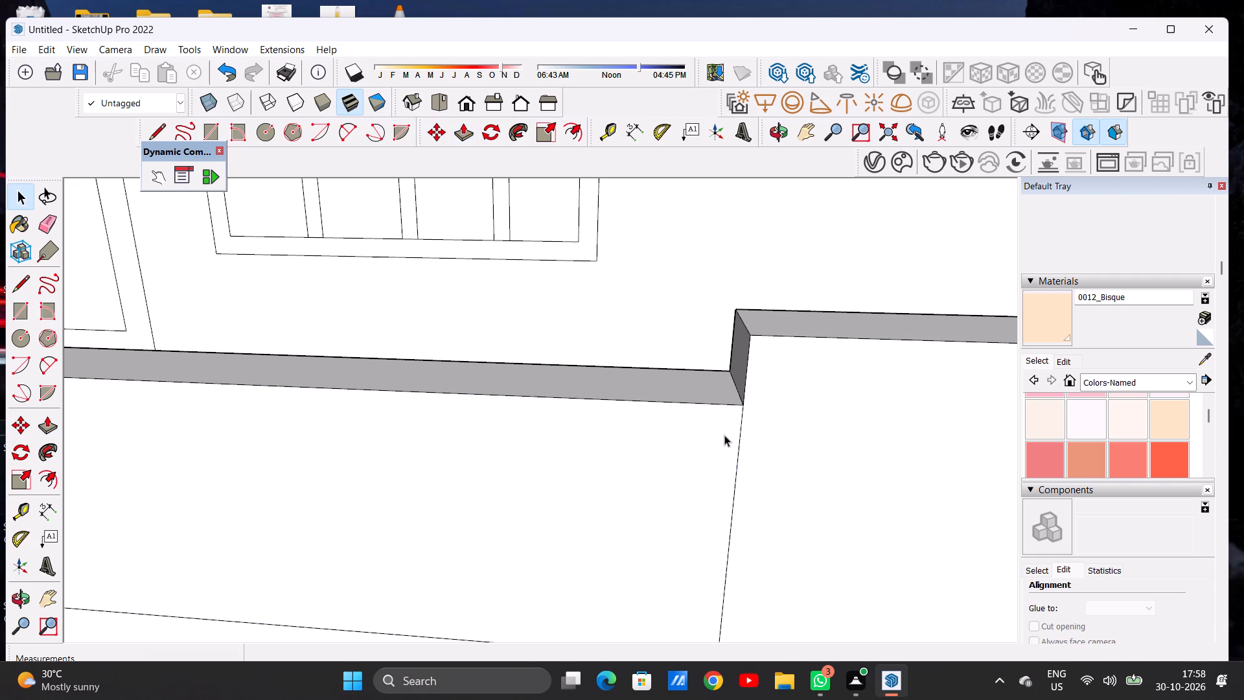
# Draw three closely spaced vertical lines, each about 11' long, near the middle of the parapet infill's front face, from its top edge to its bottom edge.
pyautogui.scroll(-3, 731, 387)
pyautogui.scroll(1, 734, 384)
pyautogui.scroll(-10, 734, 383)
pyautogui.moveTo(658, 450); pyautogui.dragTo(674, 406, button='middle')
pyautogui.scroll(3, 658, 404)
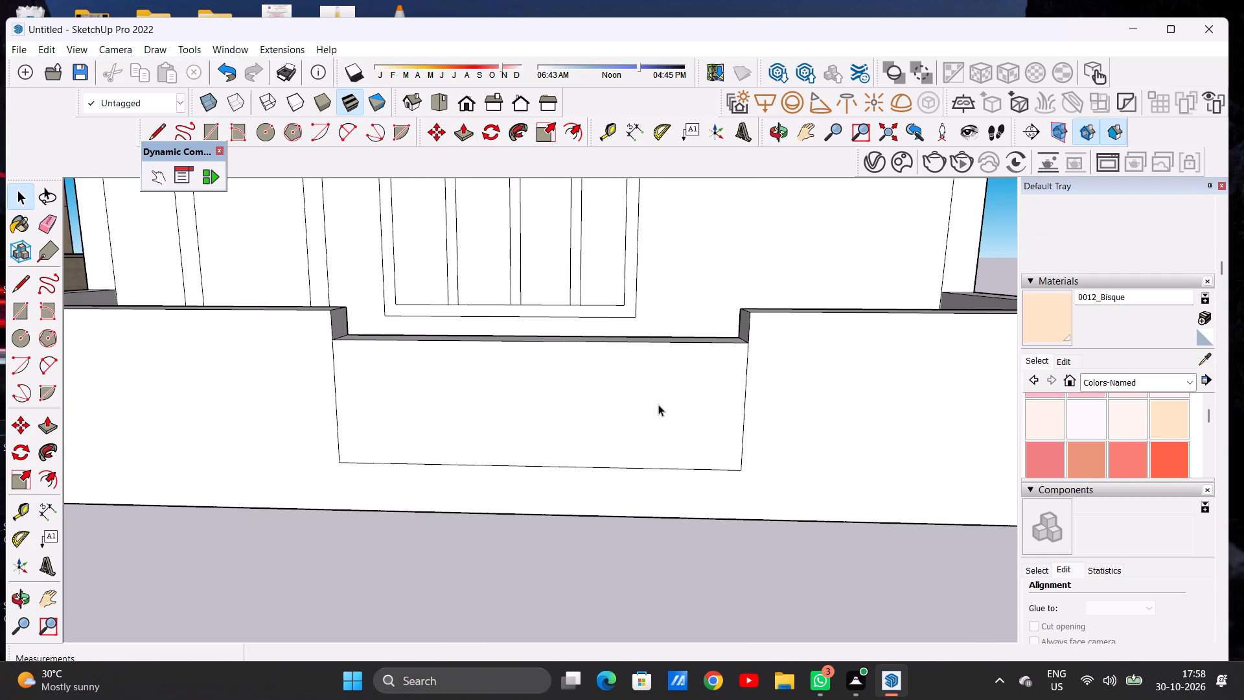
pyautogui.press('l')
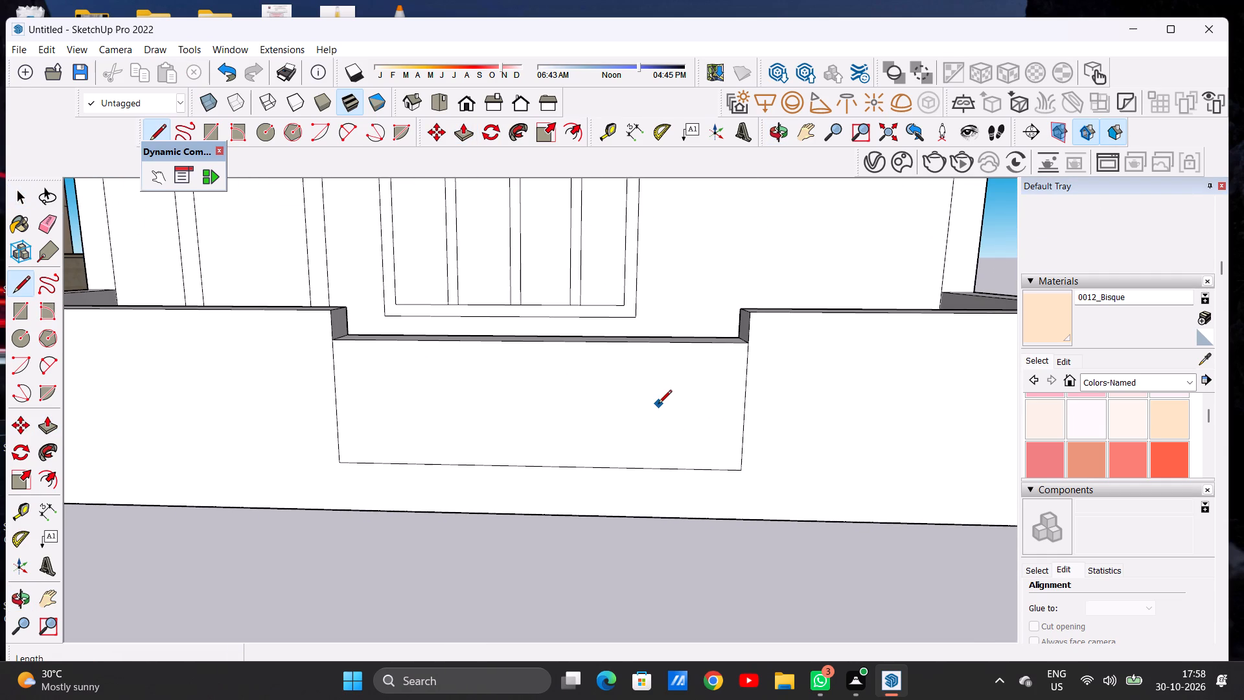
pyautogui.scroll(-7, 656, 403)
pyautogui.moveTo(538, 449); pyautogui.dragTo(548, 461, button='middle')
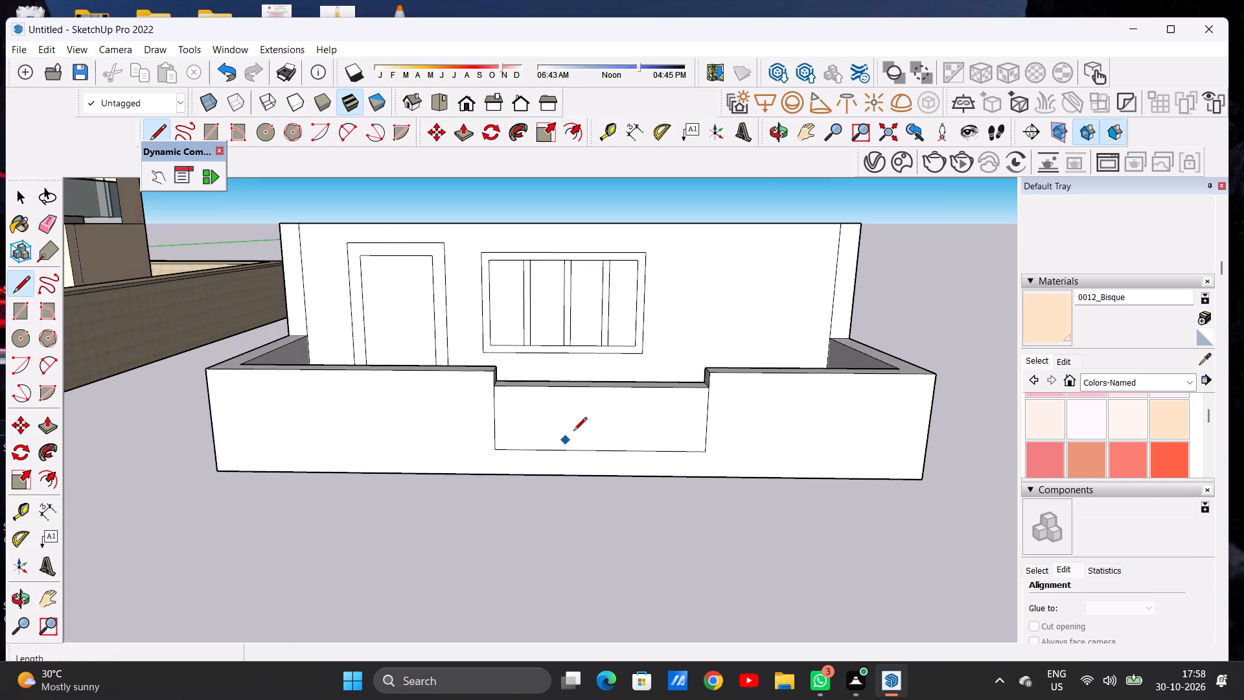
pyautogui.scroll(5, 580, 415)
pyautogui.scroll(-1, 580, 414)
pyautogui.scroll(3, 581, 420)
pyautogui.scroll(4, 628, 351)
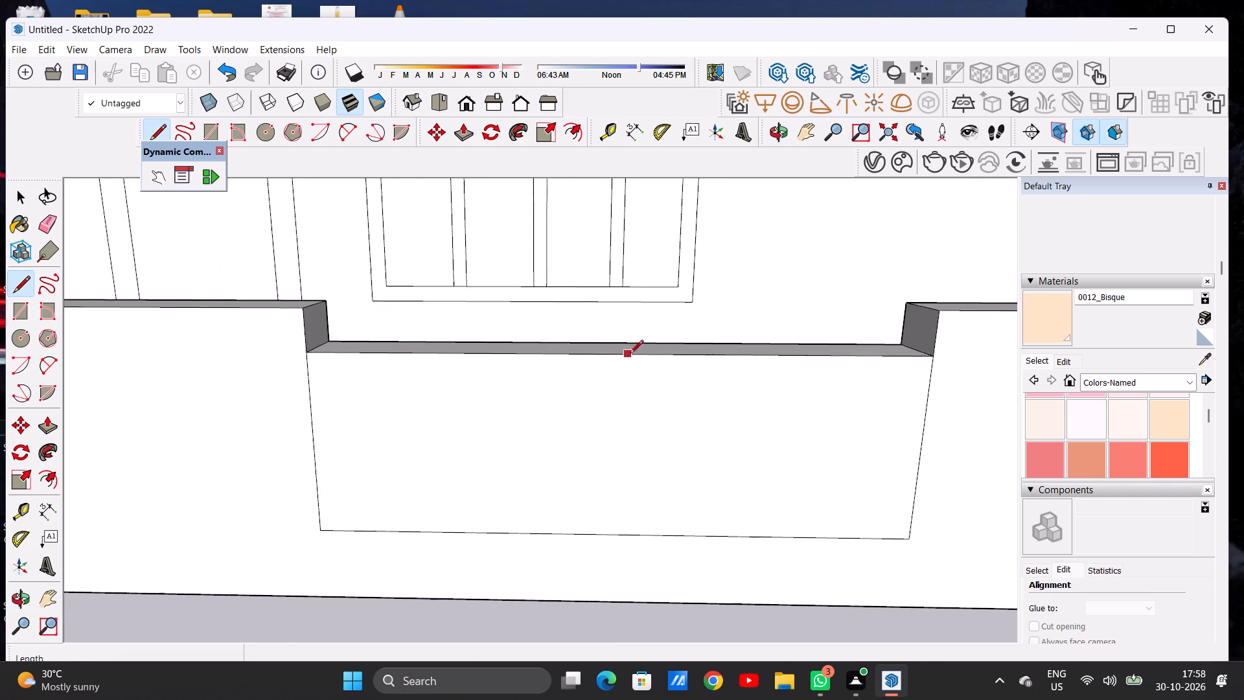
pyautogui.scroll(2, 630, 355)
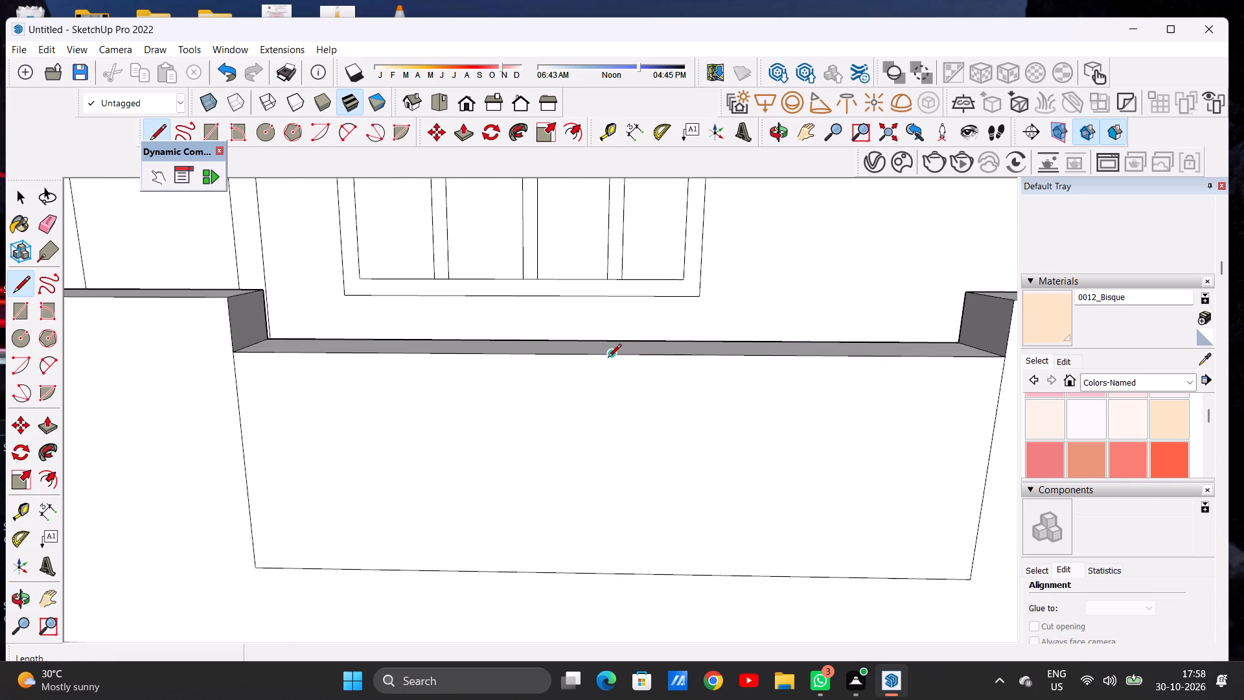
pyautogui.click(593, 355)
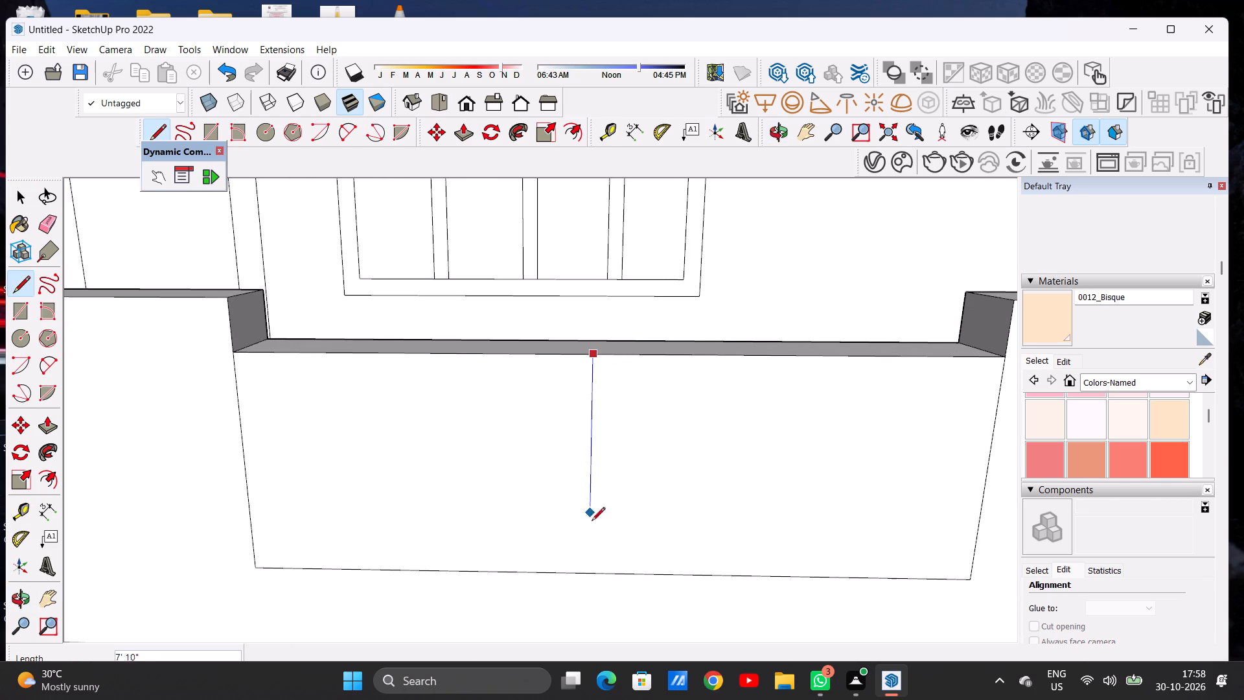
pyautogui.click(592, 572)
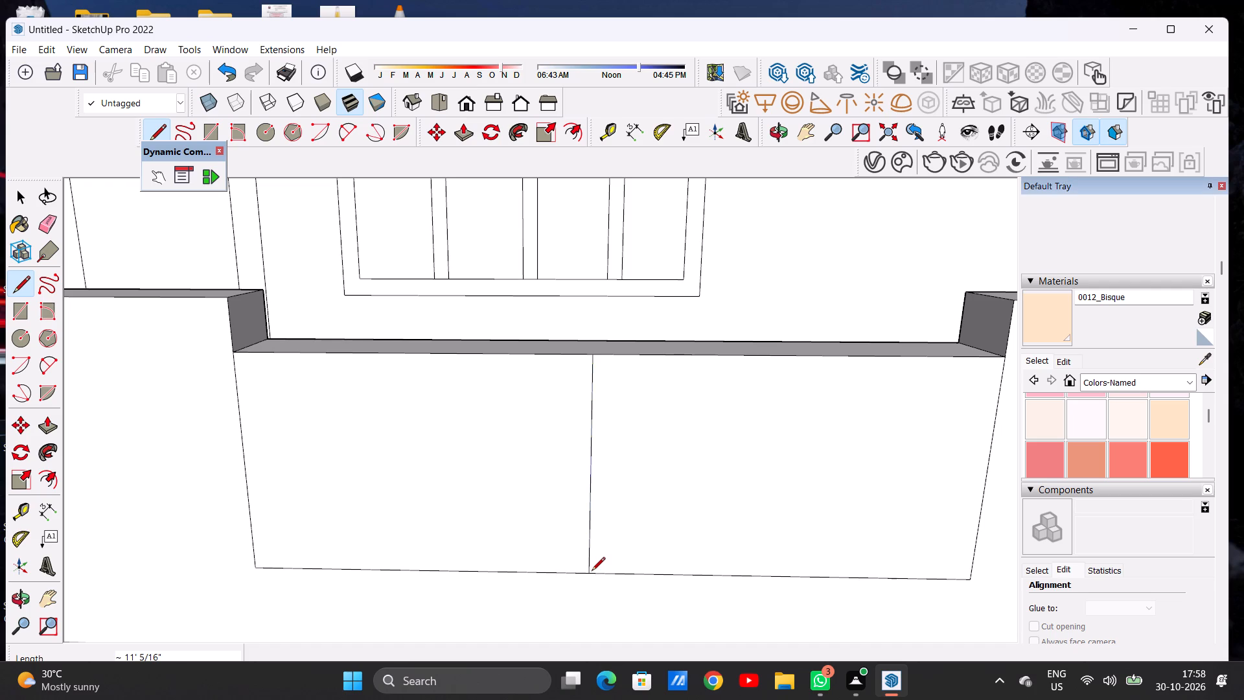
pyautogui.click(677, 358)
pyautogui.click(663, 576)
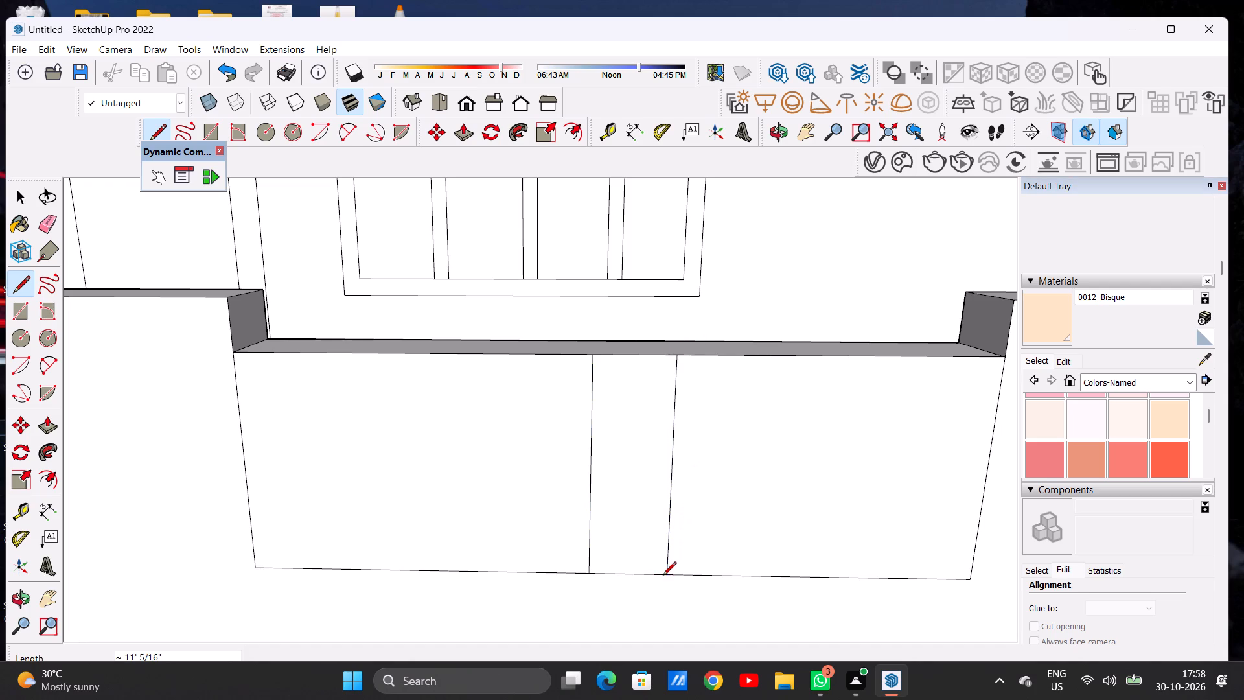
pyautogui.click(640, 355)
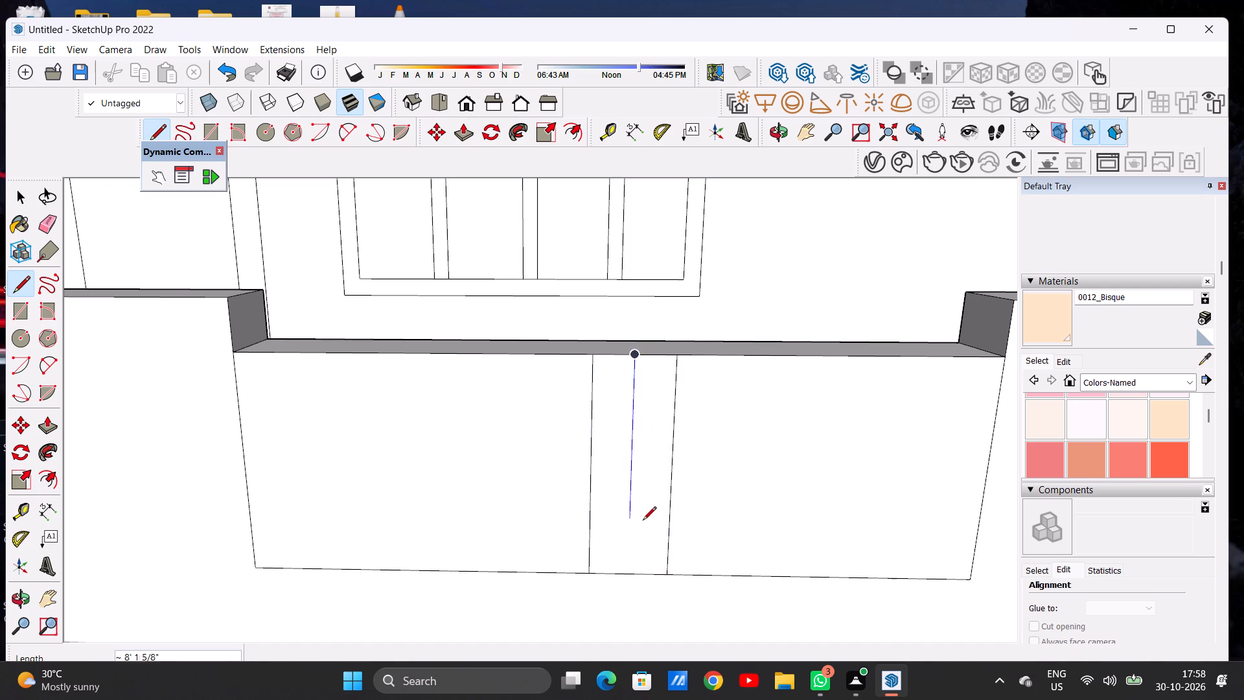
pyautogui.click(635, 568)
# Draw three lines about 4' 1" long across the infill's top face, continuing the three vertical lines to the inner edge.
pyautogui.moveTo(689, 325); pyautogui.dragTo(573, 344, button='middle')
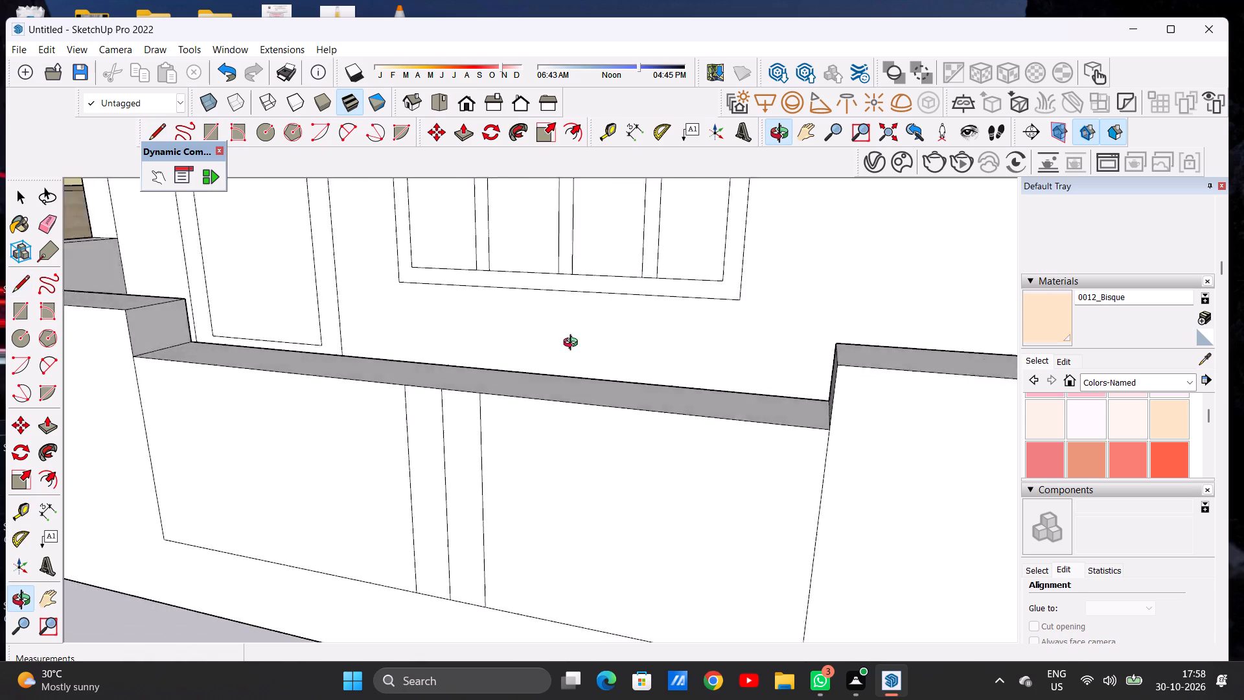
pyautogui.moveTo(573, 344); pyautogui.dragTo(430, 397, button='middle')
pyautogui.scroll(7, 150, 410)
pyautogui.scroll(5, 218, 421)
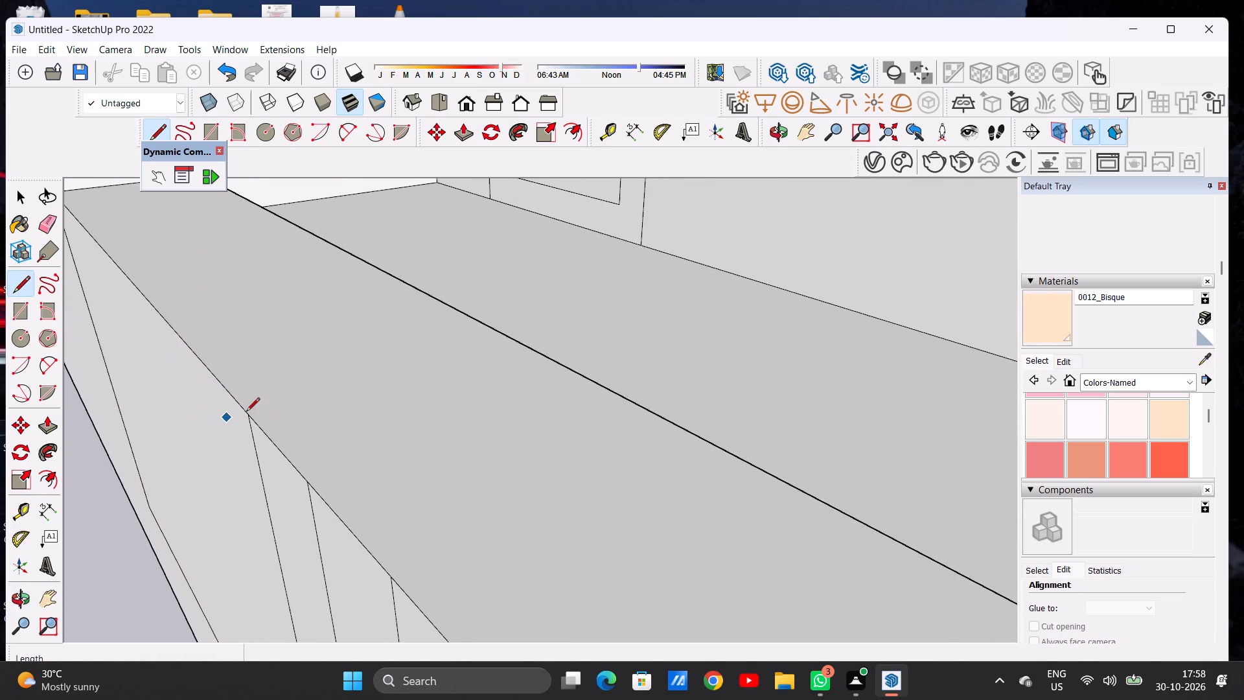
pyautogui.click(246, 415)
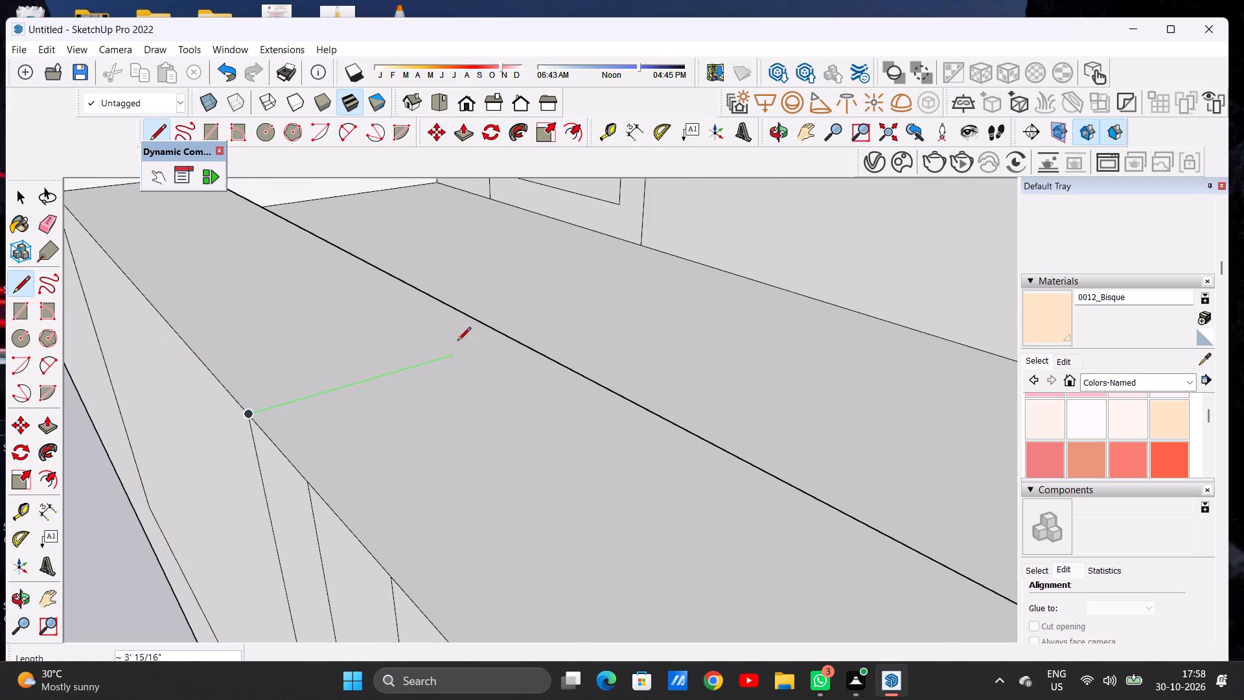
pyautogui.click(516, 336)
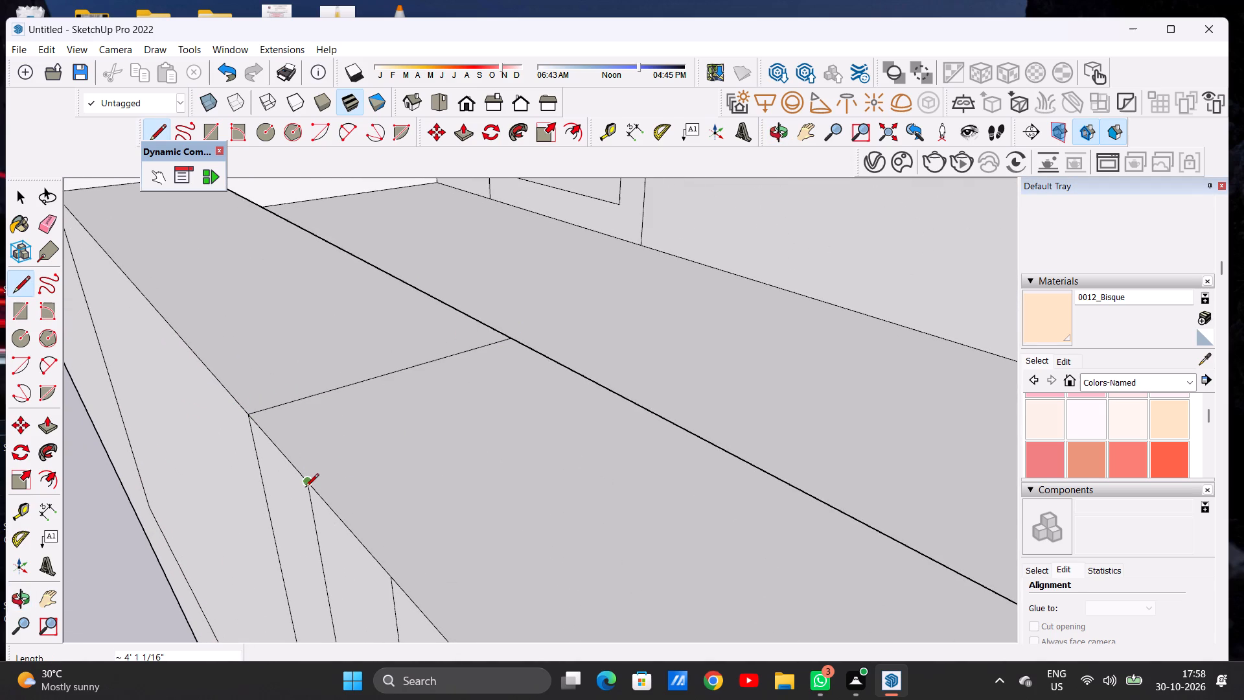
pyautogui.click(315, 487)
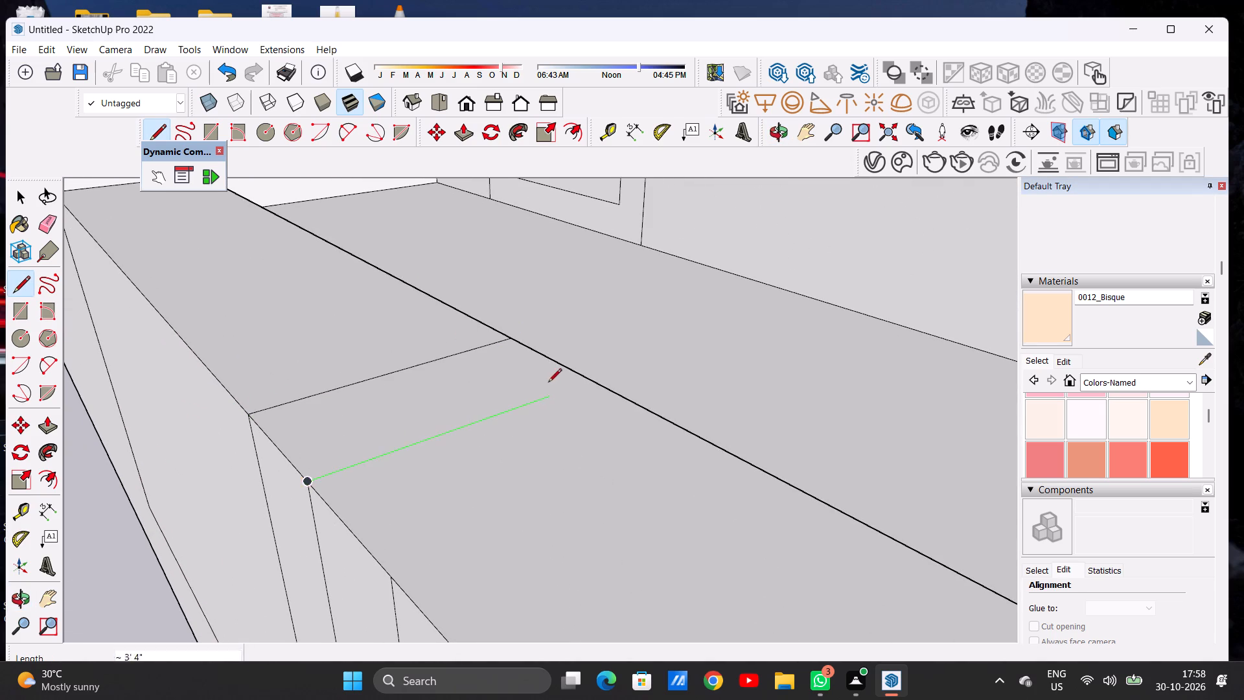
pyautogui.click(592, 379)
pyautogui.scroll(-8, 526, 357)
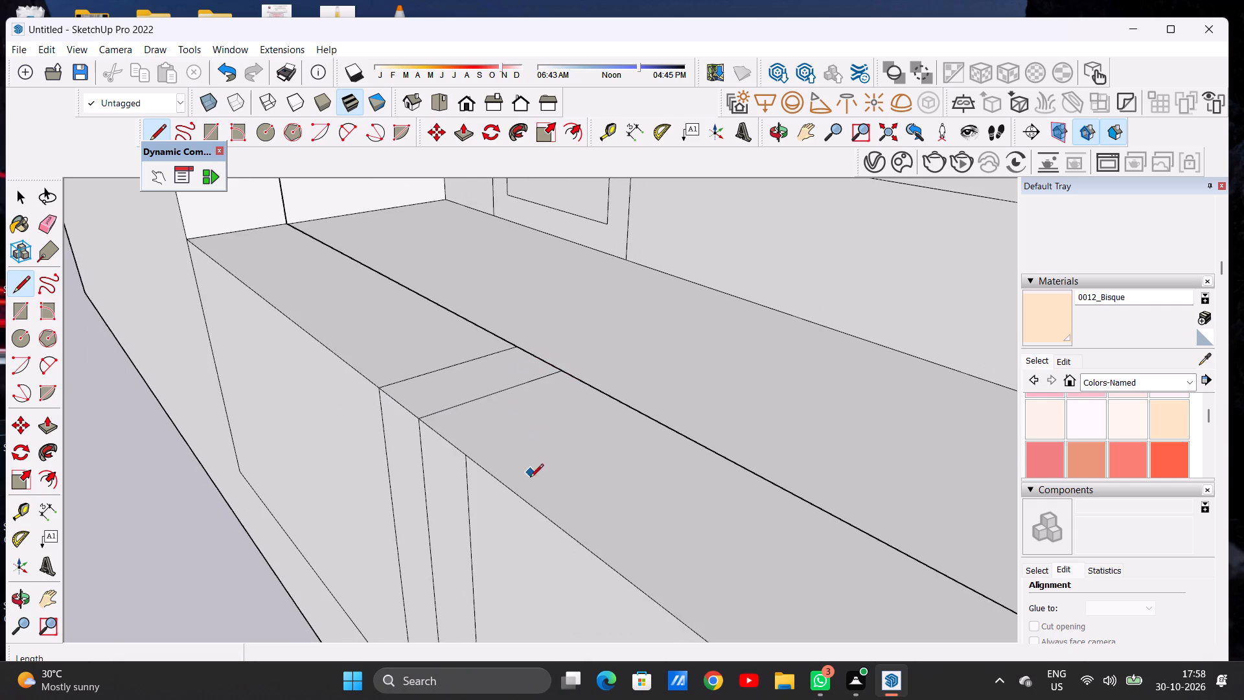
pyautogui.scroll(7, 521, 486)
pyautogui.click(433, 436)
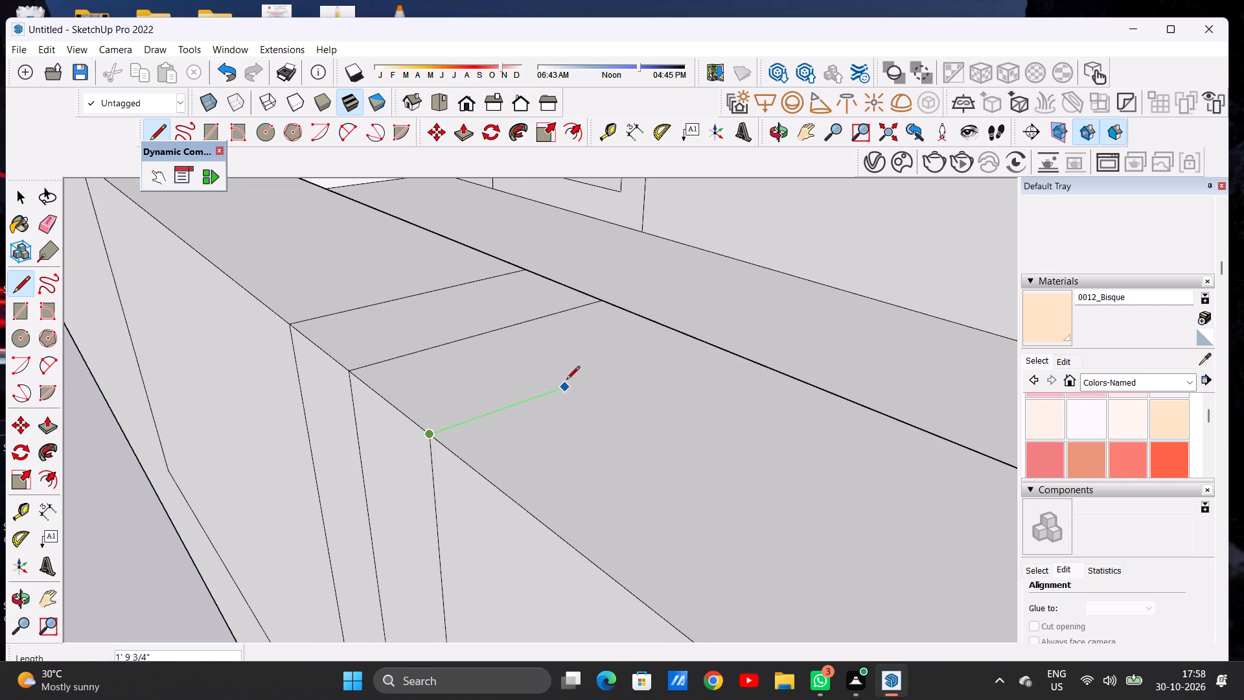
pyautogui.scroll(6, 573, 375)
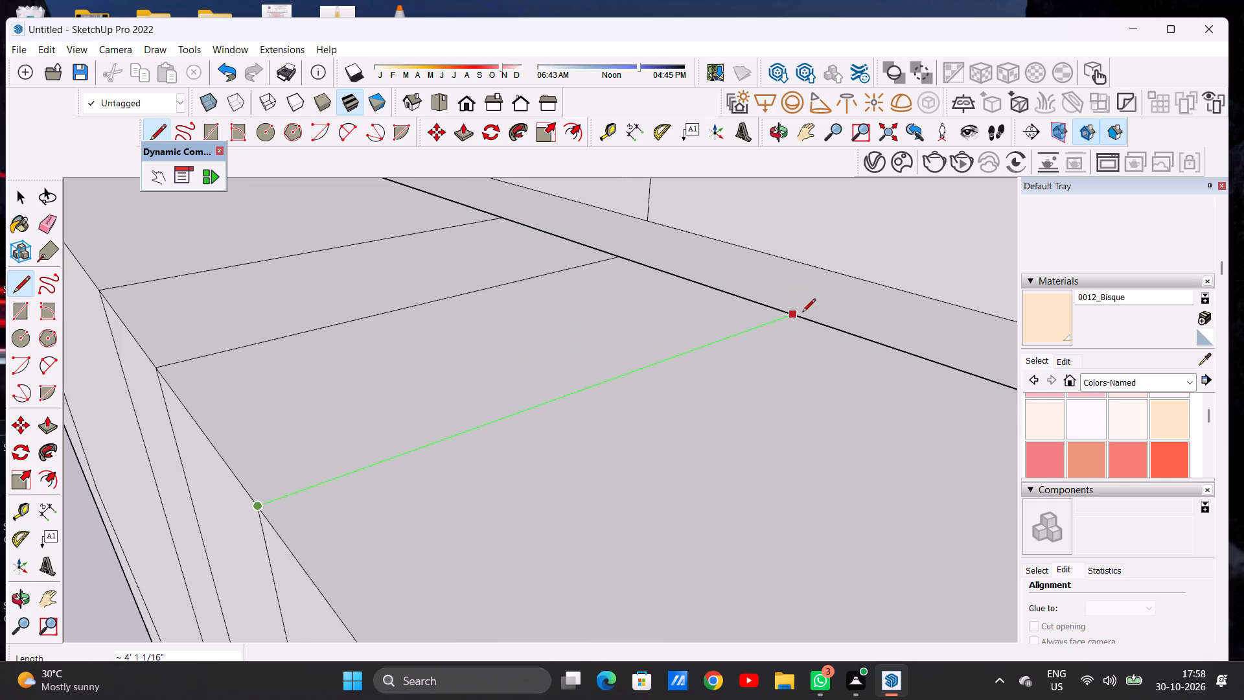
pyautogui.click(796, 314)
pyautogui.press('space')
# Examine the parapet infill and its three dividing lines from near and far, against the door and window wall.
pyautogui.scroll(-3, 573, 451)
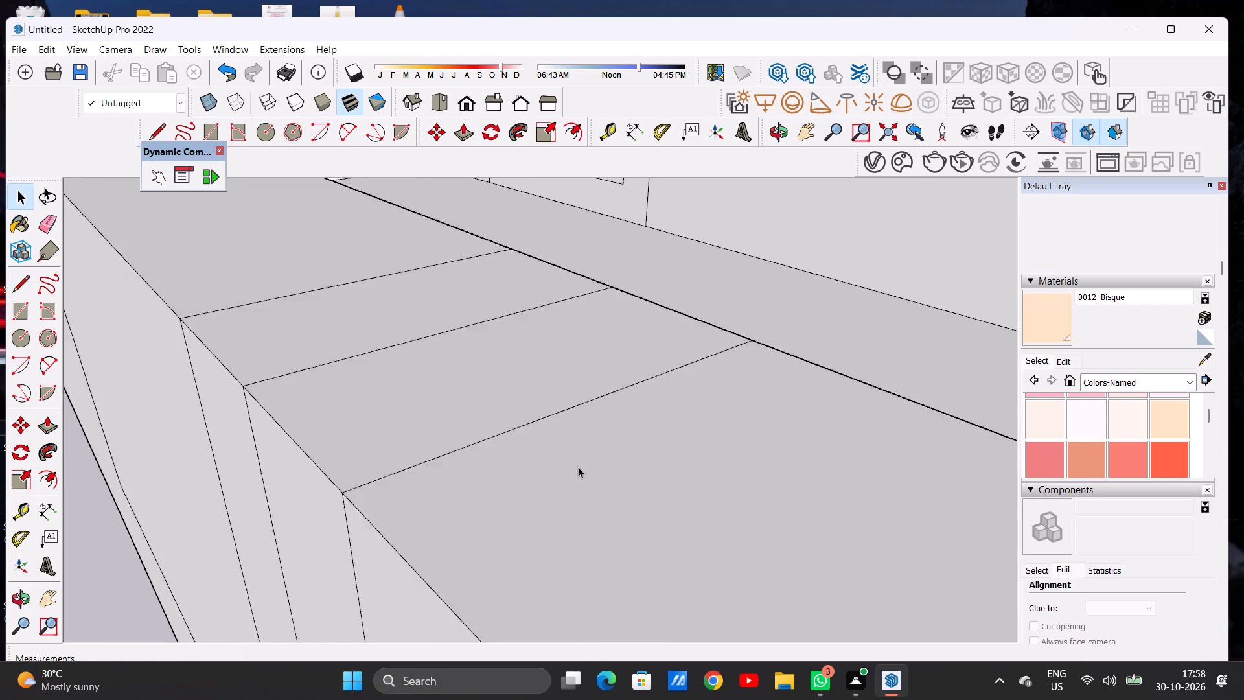
pyautogui.scroll(-13, 578, 467)
pyautogui.moveTo(465, 491); pyautogui.dragTo(752, 435, button='middle')
pyautogui.scroll(-10, 547, 462)
pyautogui.scroll(1, 555, 447)
pyautogui.scroll(-5, 555, 447)
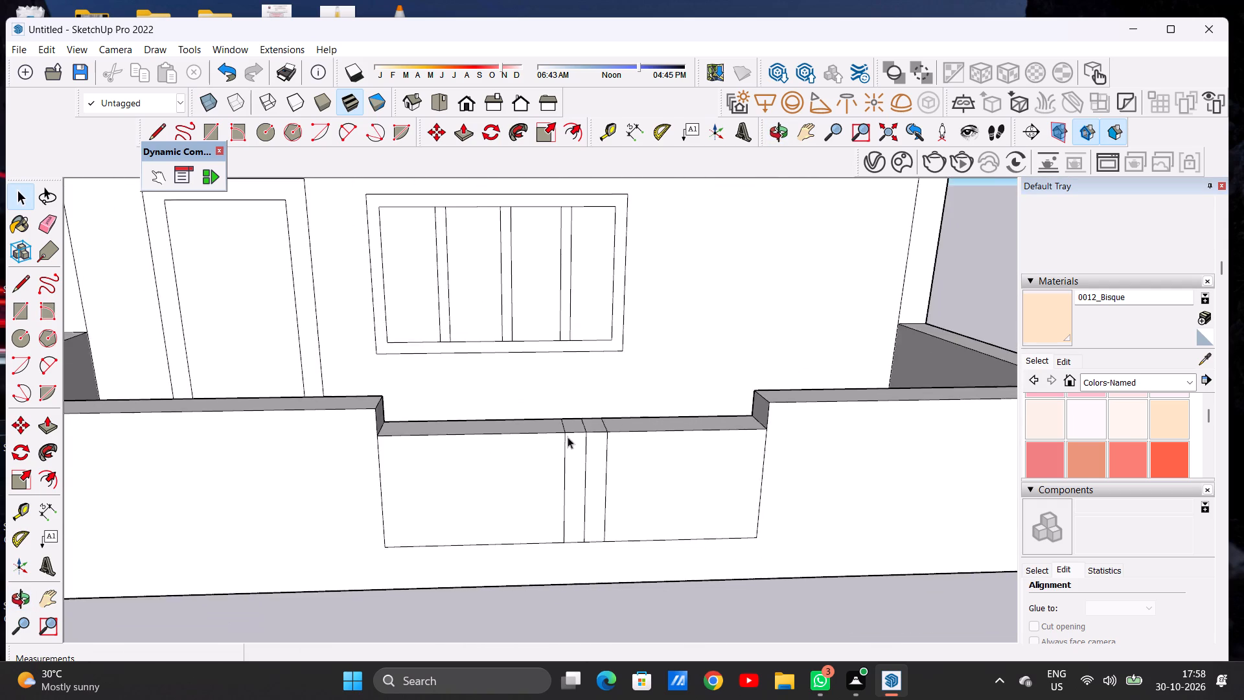
pyautogui.scroll(-4, 568, 437)
pyautogui.moveTo(591, 508); pyautogui.dragTo(589, 468, button='middle')
pyautogui.scroll(16, 590, 451)
pyautogui.scroll(-5, 530, 430)
pyautogui.scroll(-20, 503, 436)
pyautogui.scroll(-4, 503, 436)
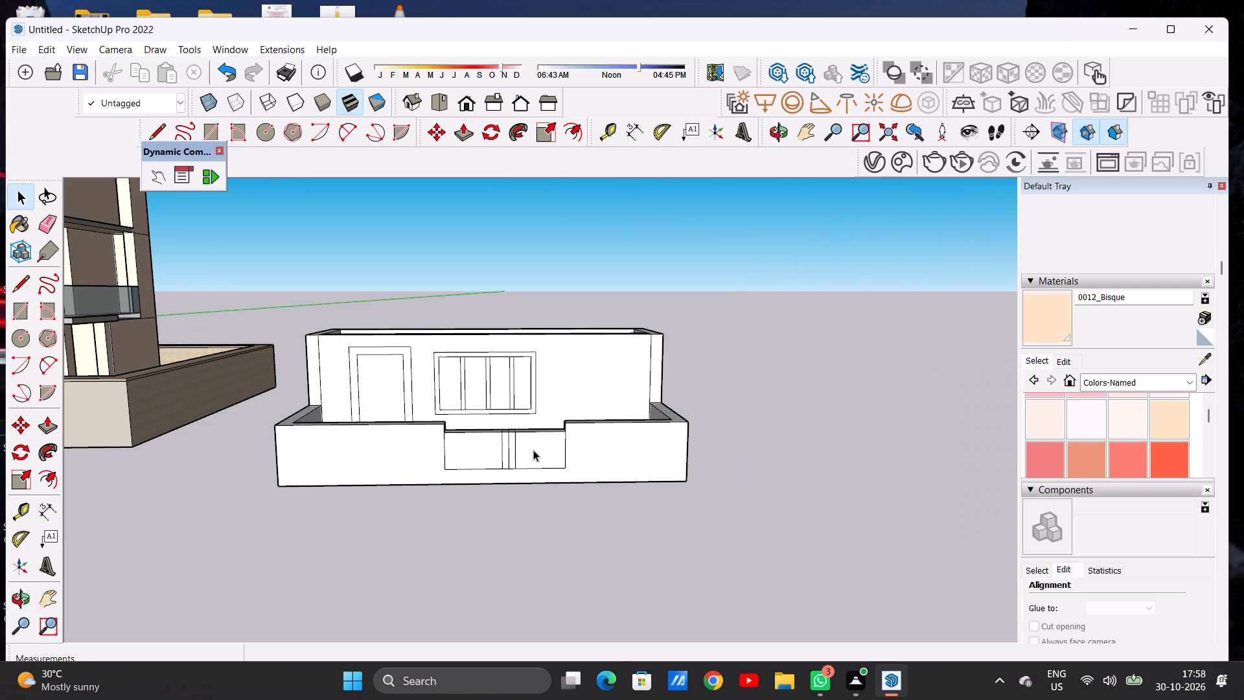
pyautogui.scroll(8, 499, 439)
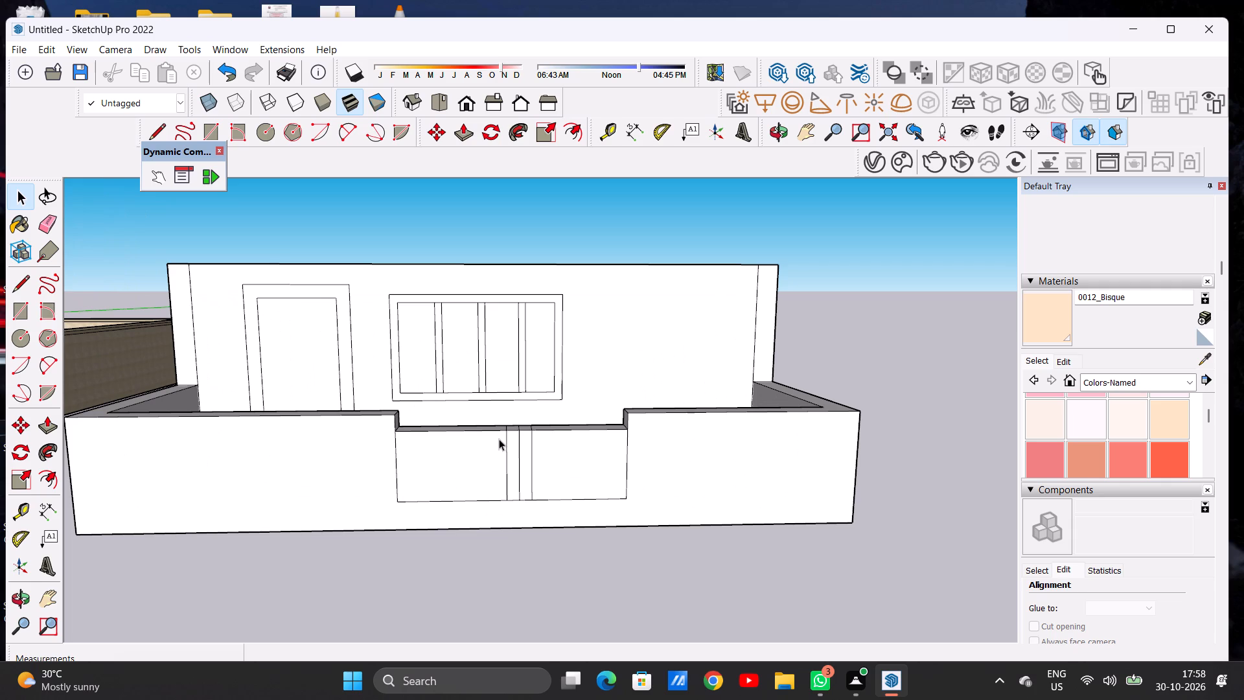
pyautogui.moveTo(564, 438); pyautogui.dragTo(368, 560, button='middle')
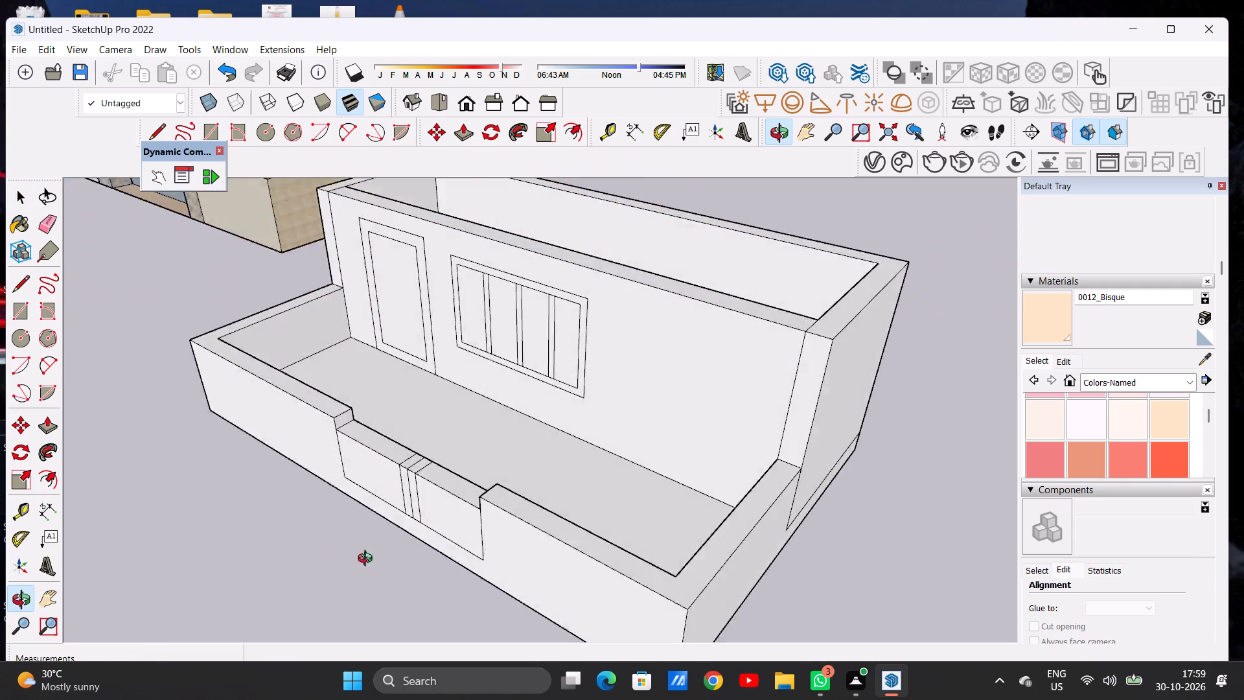
pyautogui.moveTo(368, 560); pyautogui.dragTo(567, 444, button='middle')
pyautogui.scroll(-6, 568, 490)
pyautogui.scroll(4, 547, 456)
pyautogui.scroll(-1, 546, 454)
pyautogui.scroll(1, 546, 454)
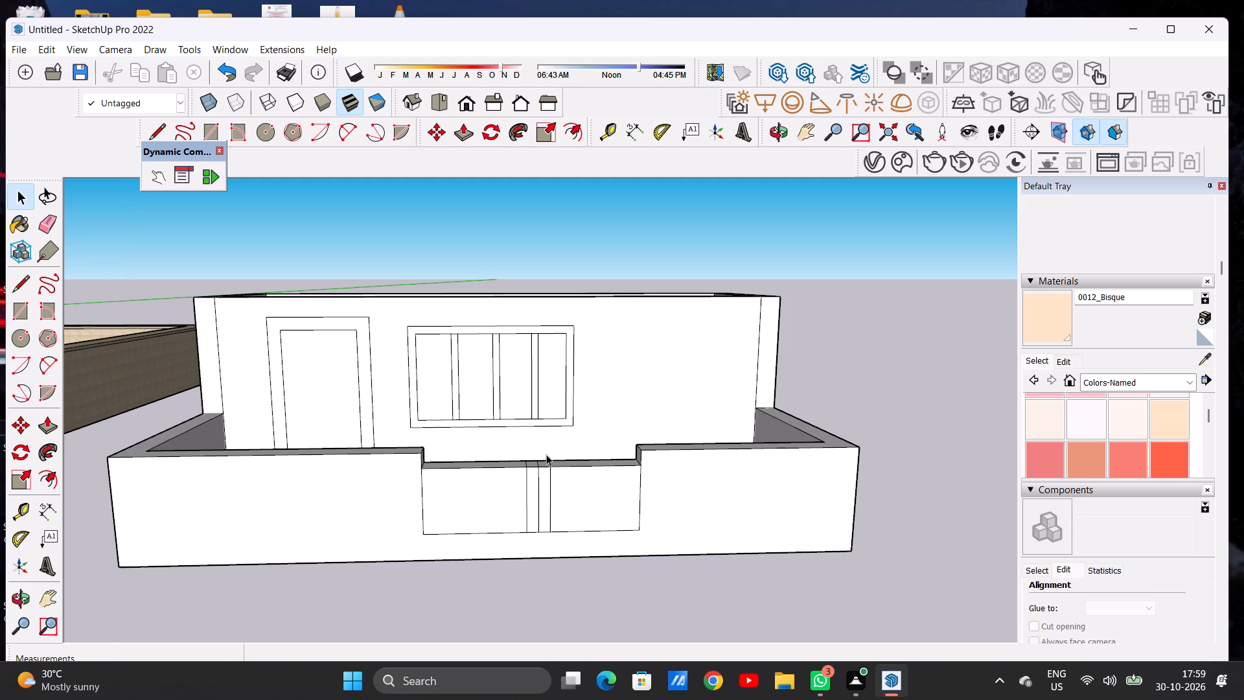
pyautogui.scroll(7, 521, 499)
pyautogui.moveTo(583, 493); pyautogui.dragTo(547, 519, button='middle')
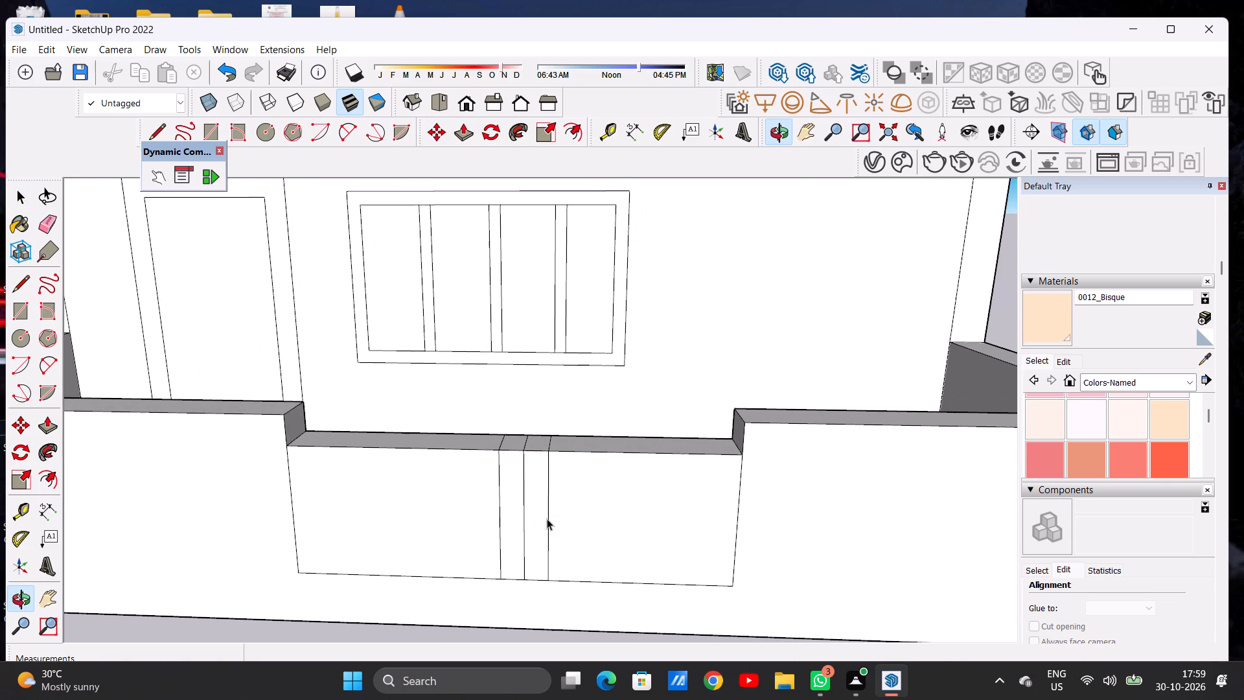
pyautogui.scroll(-2, 612, 458)
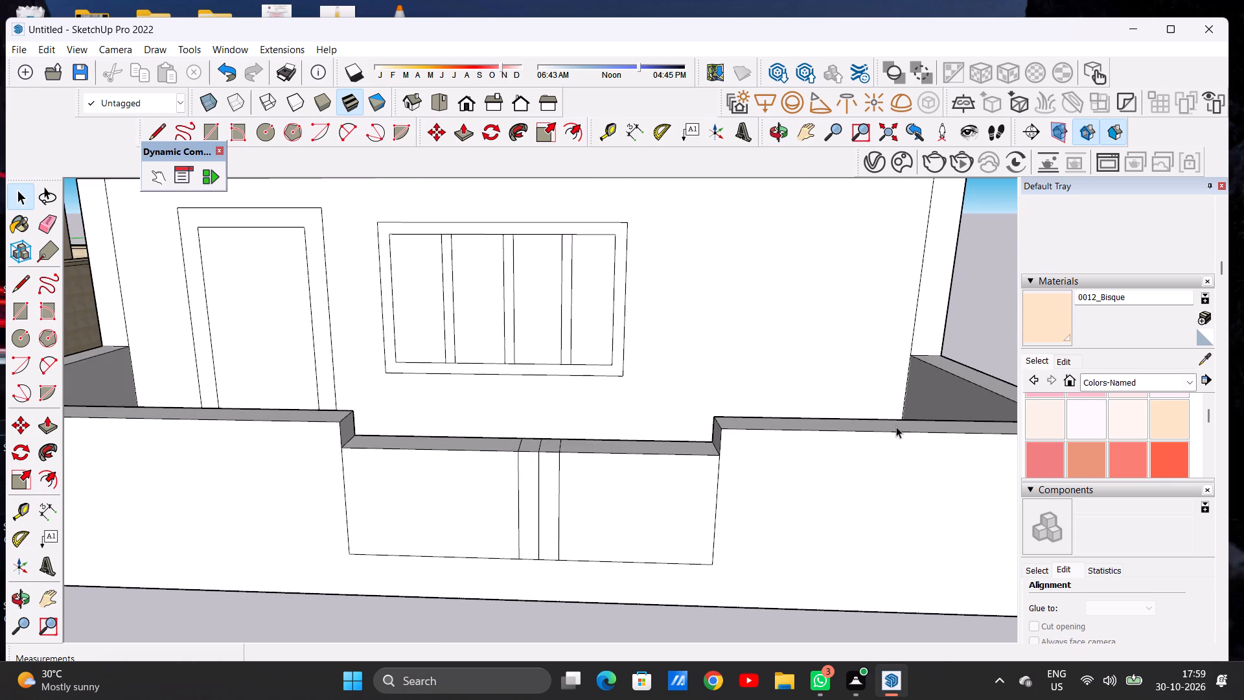
pyautogui.scroll(-9, 735, 441)
# Copy the rear room's floor face with its edges about 37' 3" straight up to the inner top corner of its walls.
pyautogui.moveTo(733, 445); pyautogui.dragTo(581, 589, button='middle')
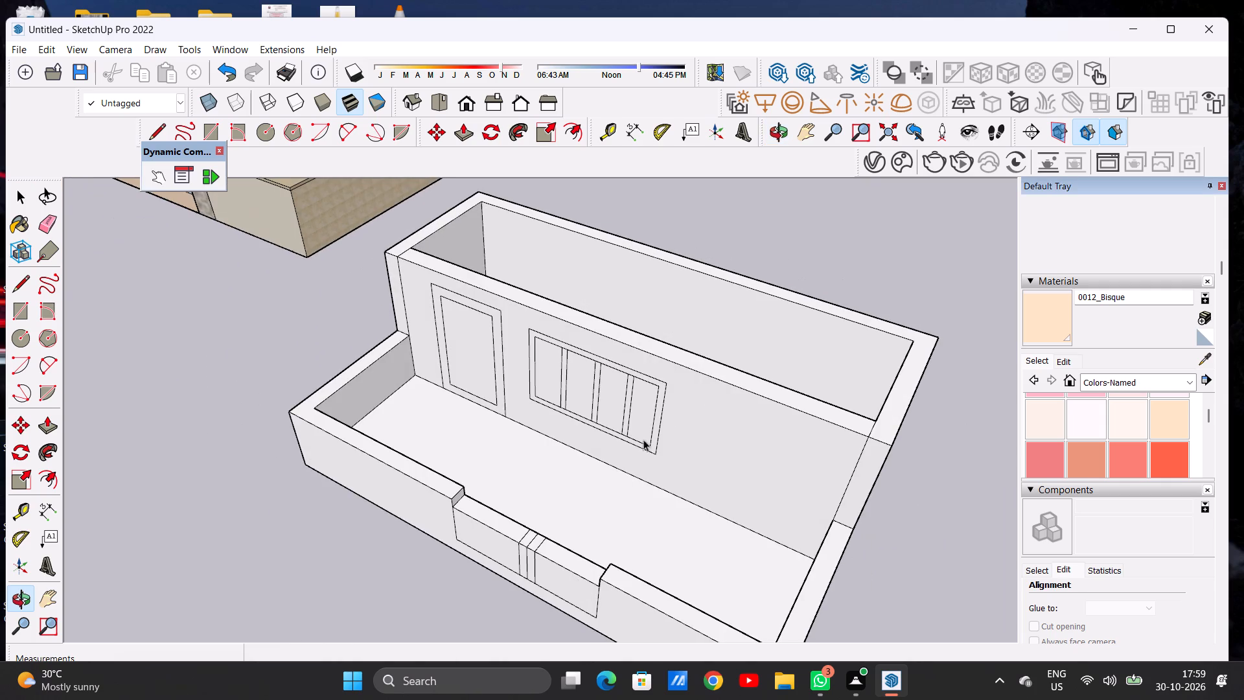
pyautogui.moveTo(727, 383); pyautogui.dragTo(508, 469, button='middle')
pyautogui.scroll(5, 639, 454)
pyautogui.doubleClick(645, 456)
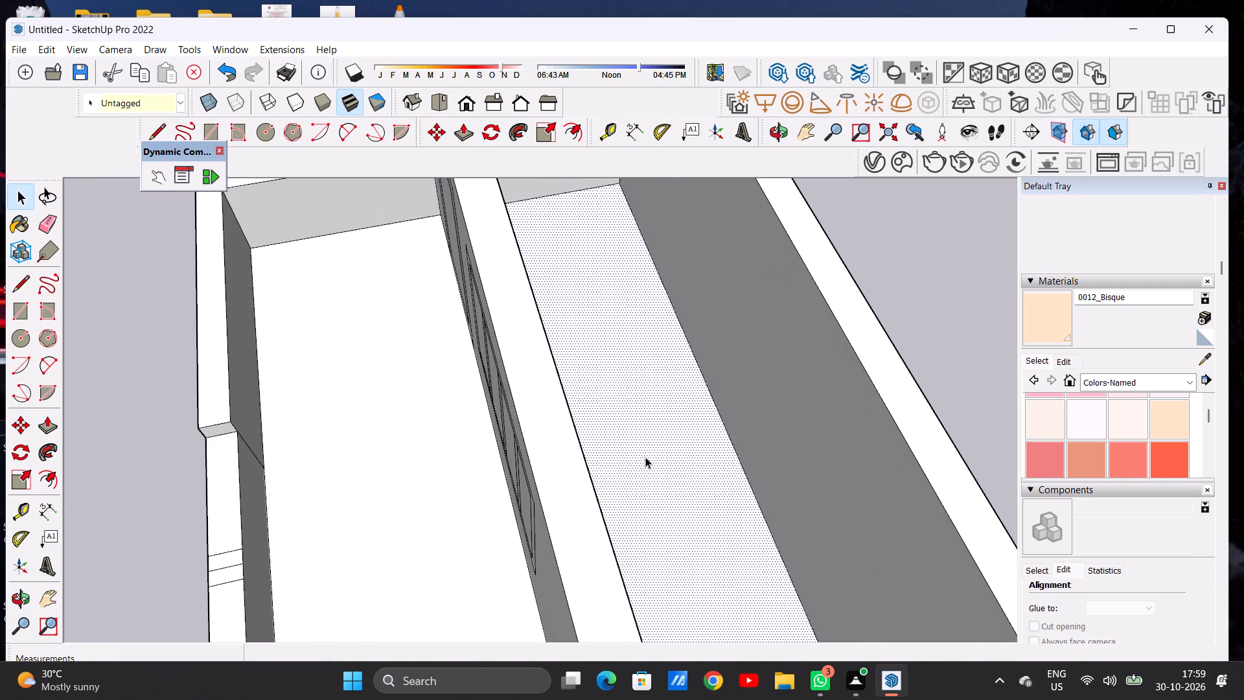
pyautogui.scroll(-2, 613, 455)
pyautogui.scroll(1, 613, 455)
pyautogui.scroll(-5, 613, 455)
pyautogui.moveTo(595, 432); pyautogui.dragTo(719, 439, button='middle')
pyautogui.scroll(-5, 579, 493)
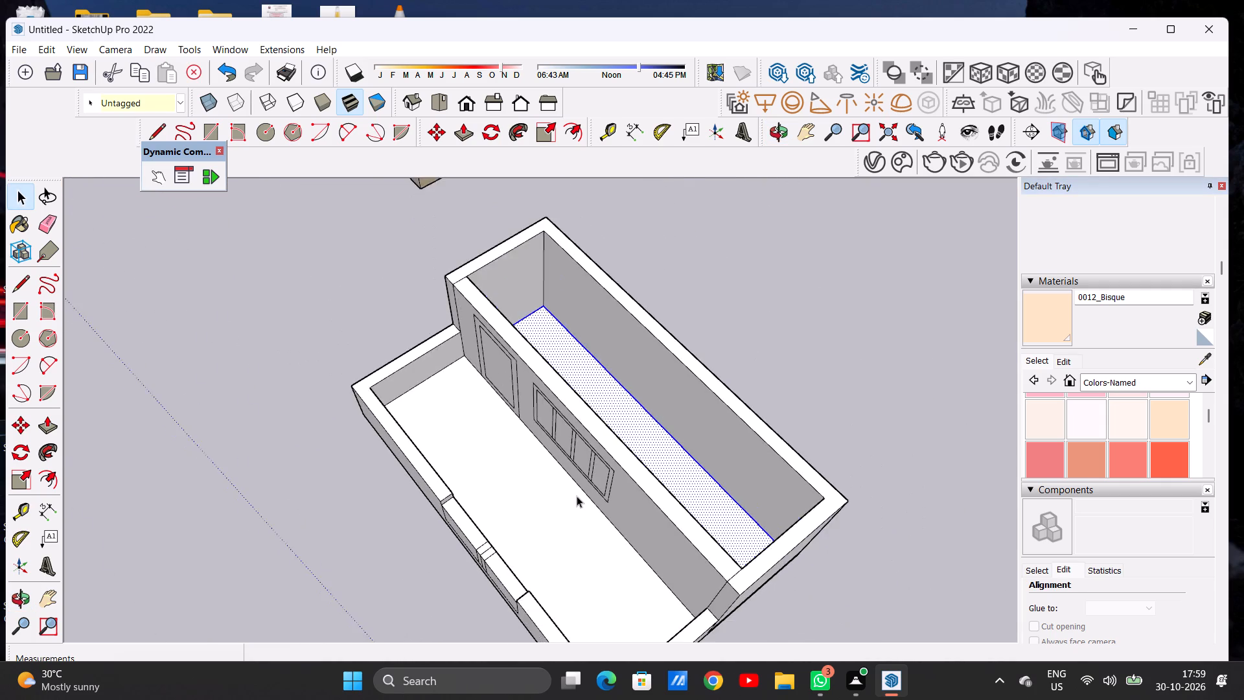
pyautogui.scroll(-4, 577, 496)
pyautogui.scroll(10, 563, 414)
pyautogui.scroll(-1, 557, 360)
pyautogui.scroll(6, 557, 360)
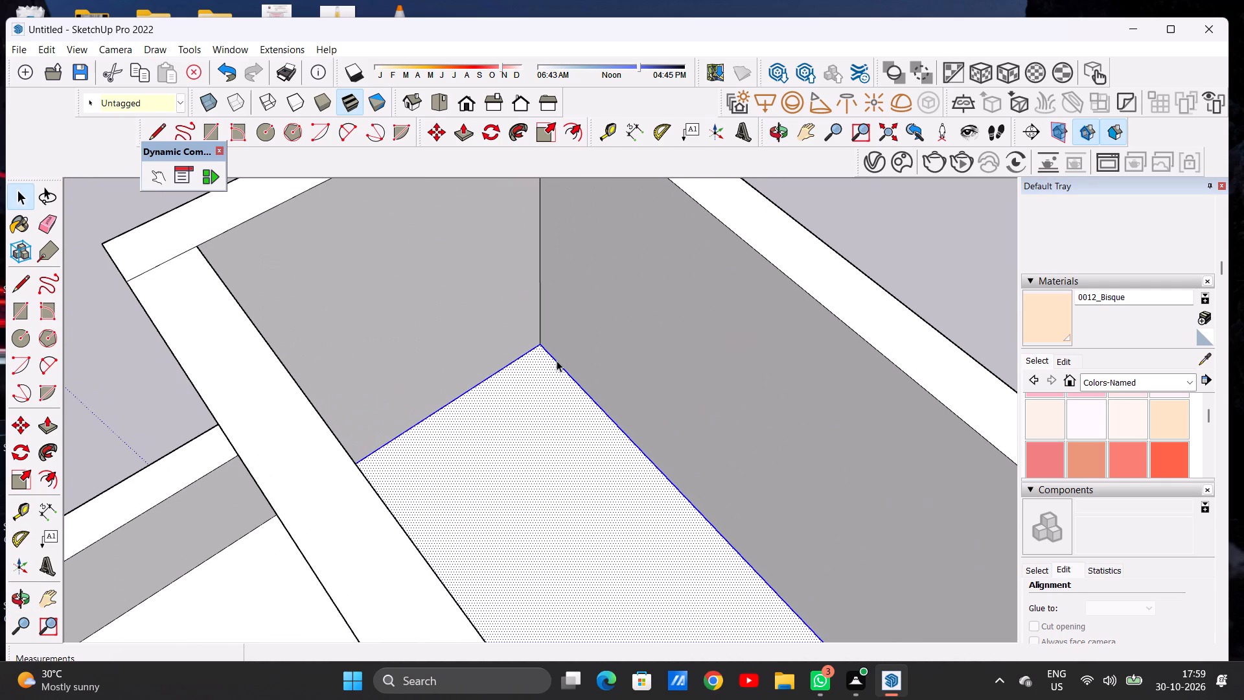
pyautogui.press('m')
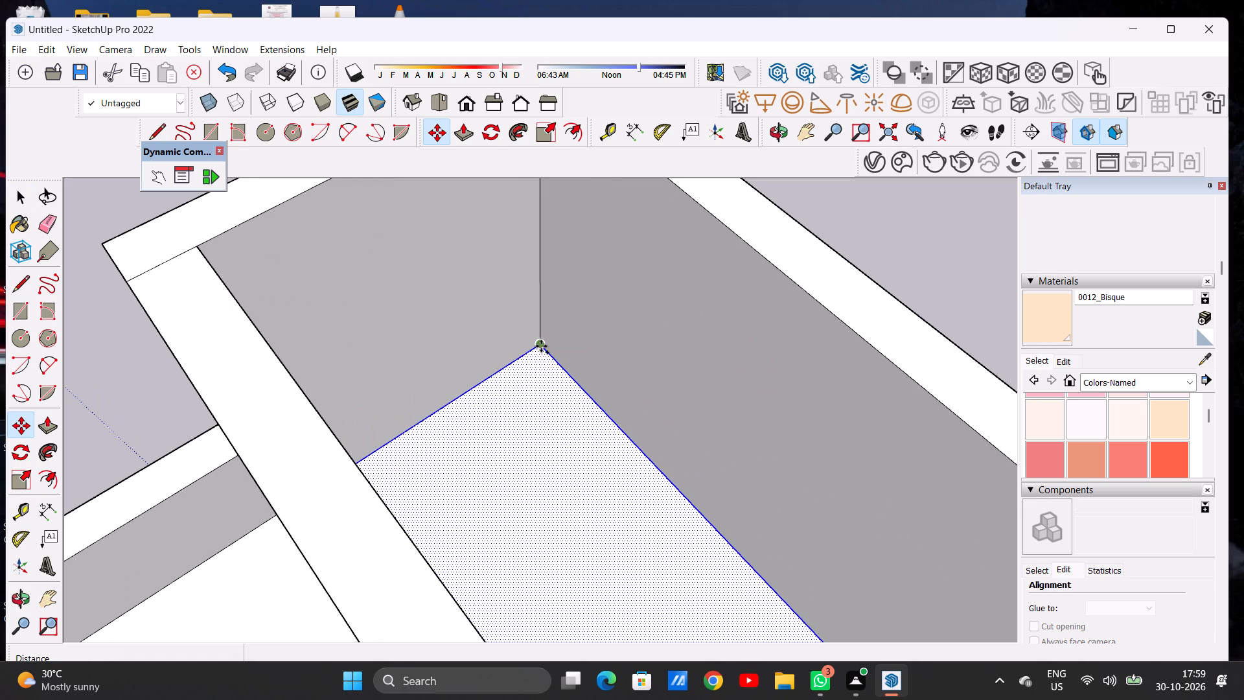
pyautogui.click(541, 346)
pyautogui.scroll(-12, 532, 333)
pyautogui.scroll(5, 535, 253)
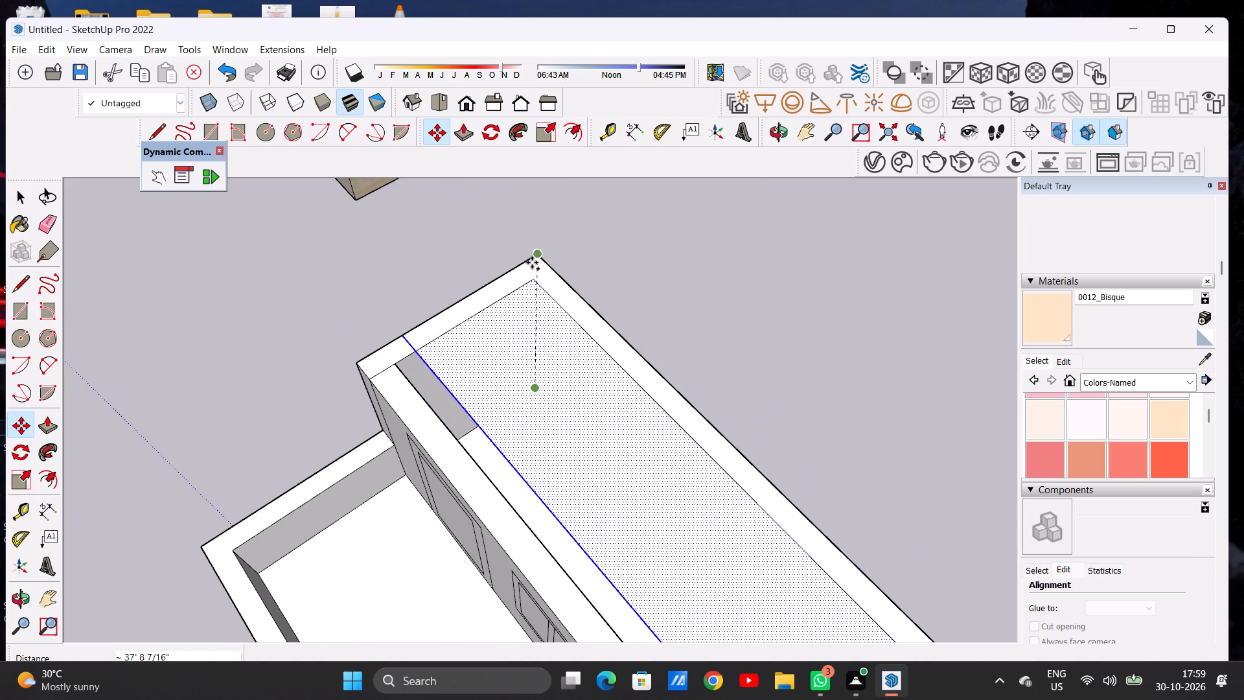
pyautogui.click(533, 286)
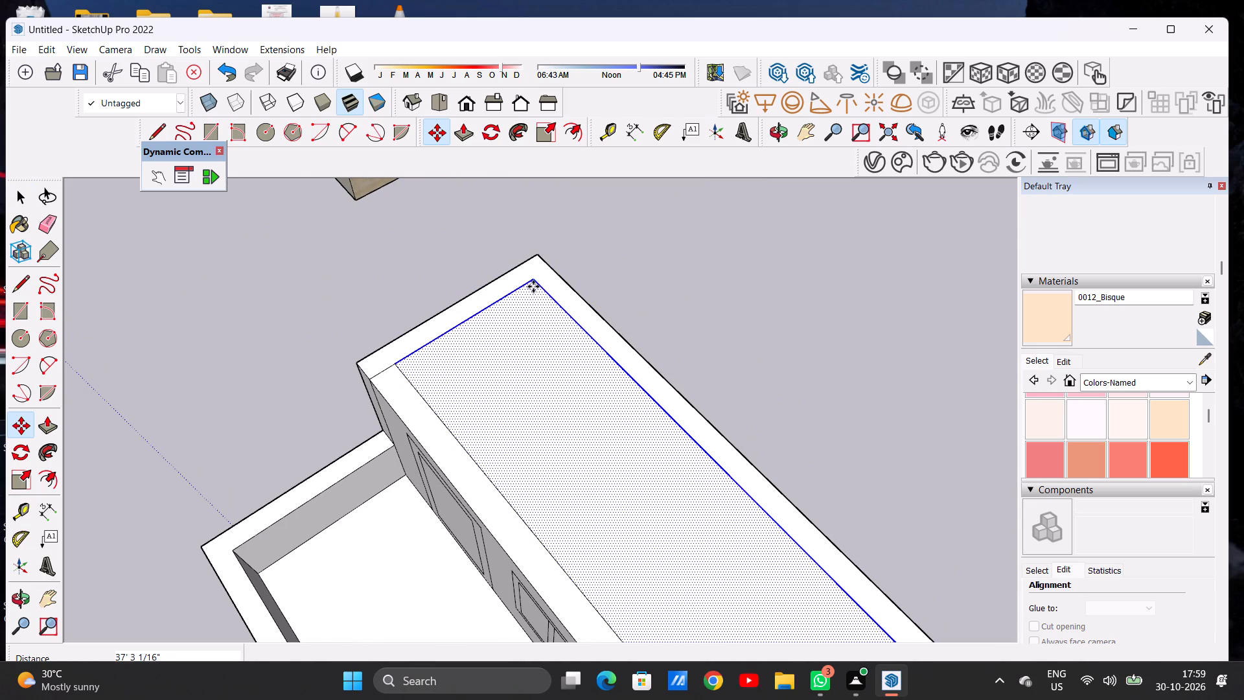
pyautogui.press('space')
pyautogui.scroll(13, 454, 441)
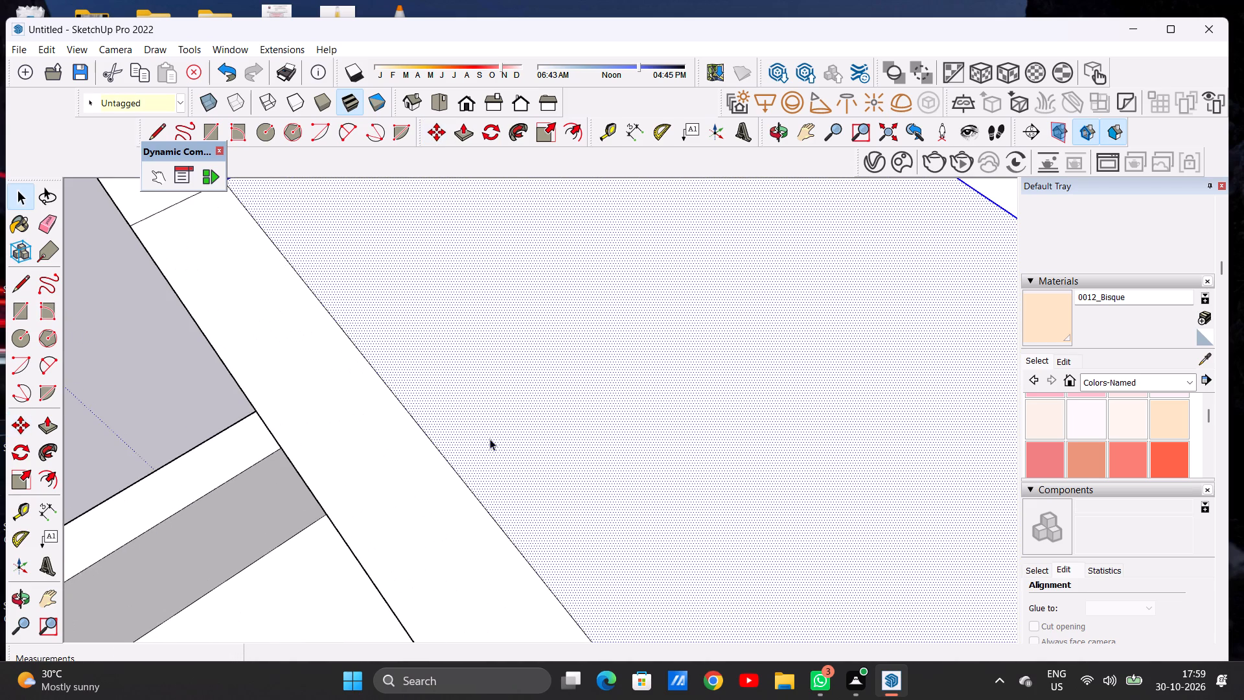
pyautogui.click(516, 425)
pyautogui.scroll(-15, 490, 434)
pyautogui.click(722, 301)
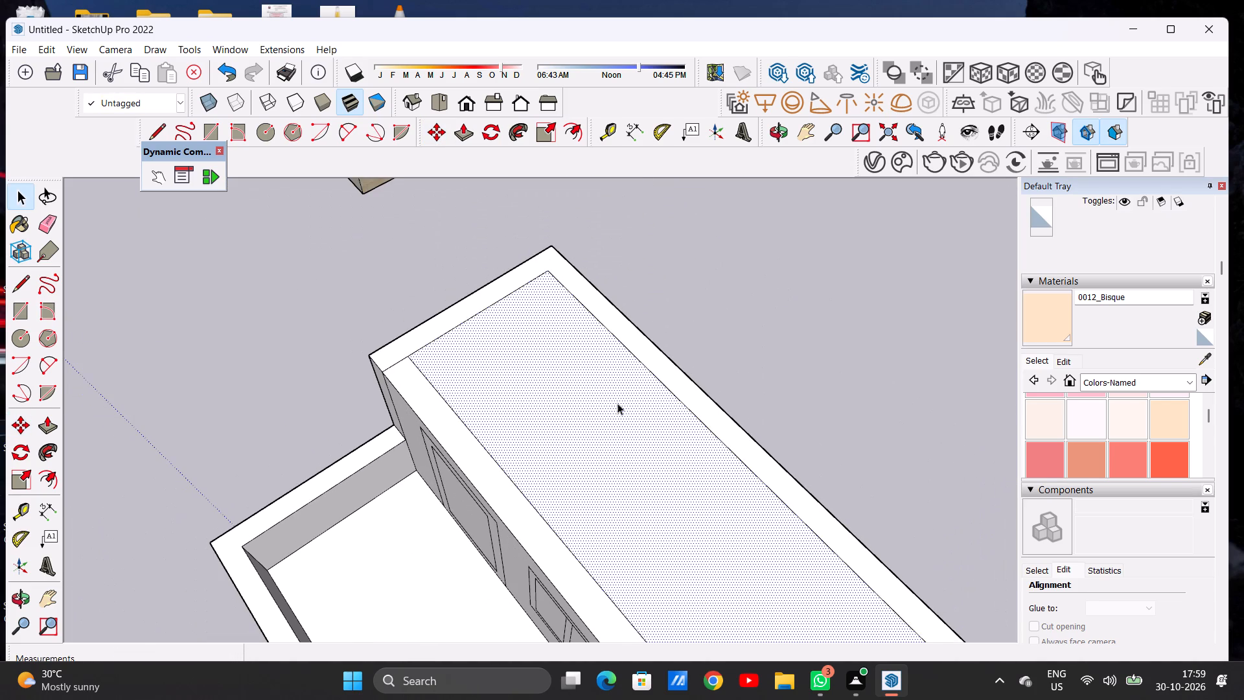
pyautogui.click(607, 422)
pyautogui.click(747, 324)
# Examine the small white model with its covered rear room from above, from the front and beside the painted house.
pyautogui.scroll(-7, 582, 377)
pyautogui.scroll(-6, 554, 428)
pyautogui.moveTo(517, 464); pyautogui.dragTo(524, 456, button='middle')
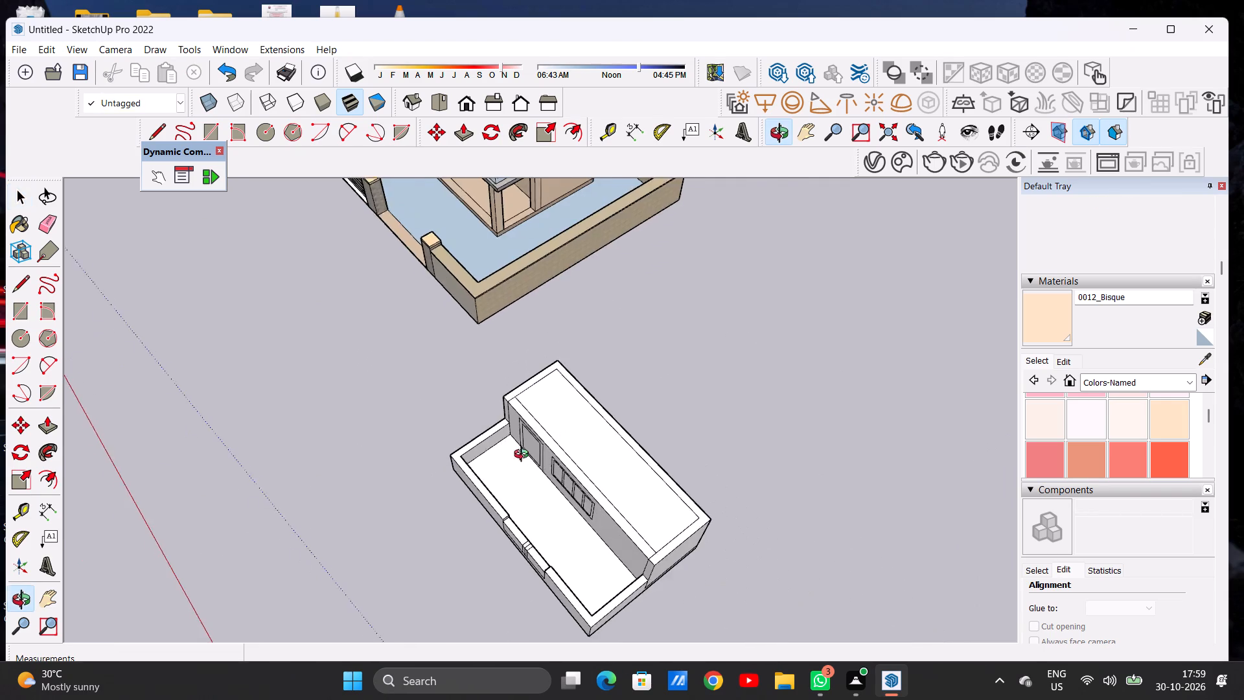
pyautogui.moveTo(524, 456); pyautogui.dragTo(781, 310, button='middle')
pyautogui.moveTo(654, 463); pyautogui.dragTo(655, 422, button='middle')
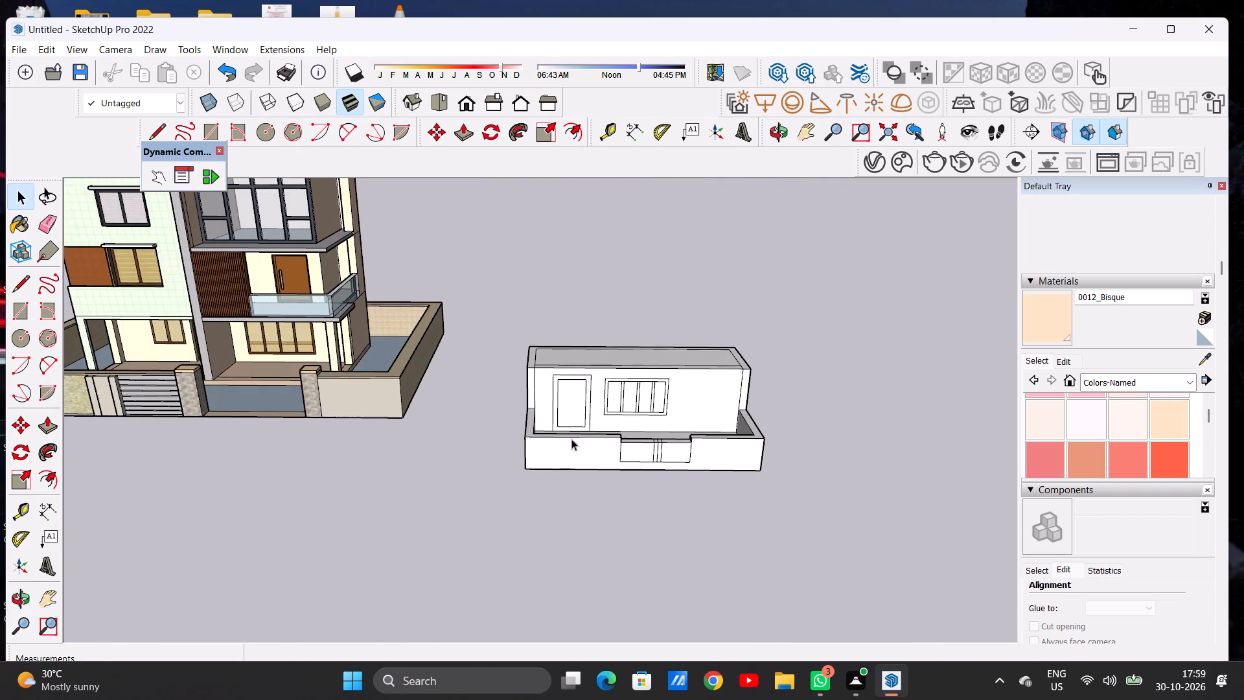
pyautogui.scroll(-9, 493, 469)
pyautogui.scroll(4, 540, 497)
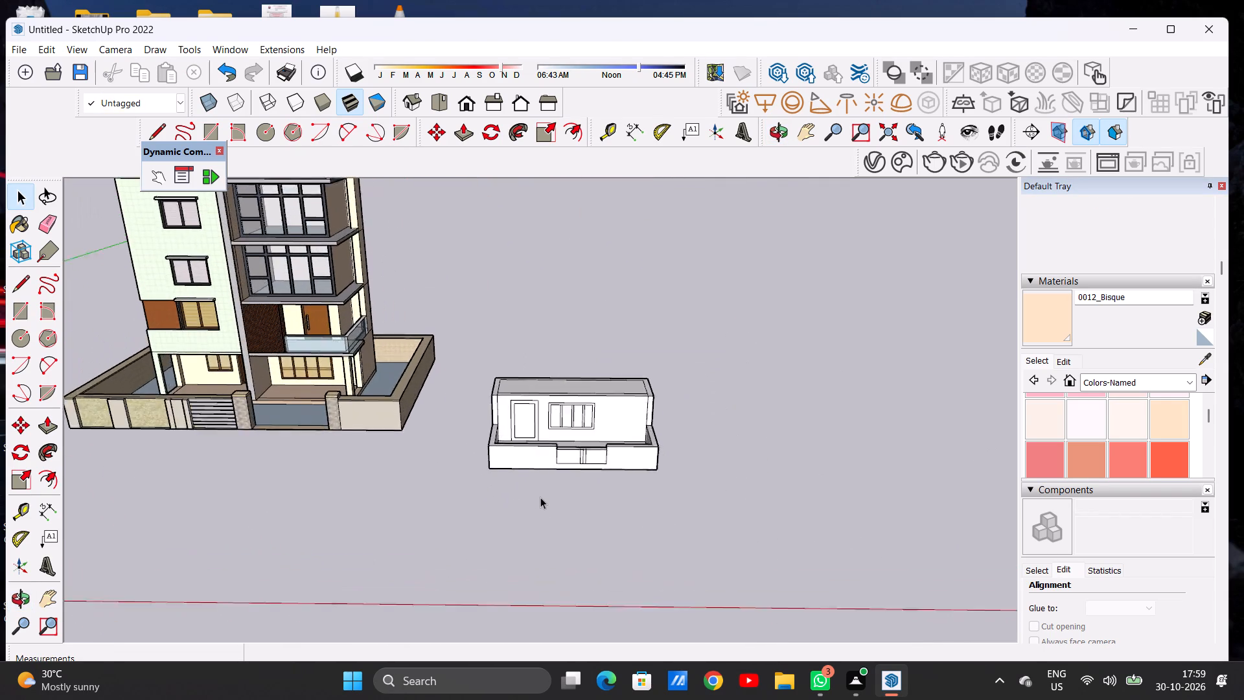
pyautogui.scroll(20, 540, 497)
pyautogui.moveTo(768, 438); pyautogui.dragTo(376, 320, button='middle')
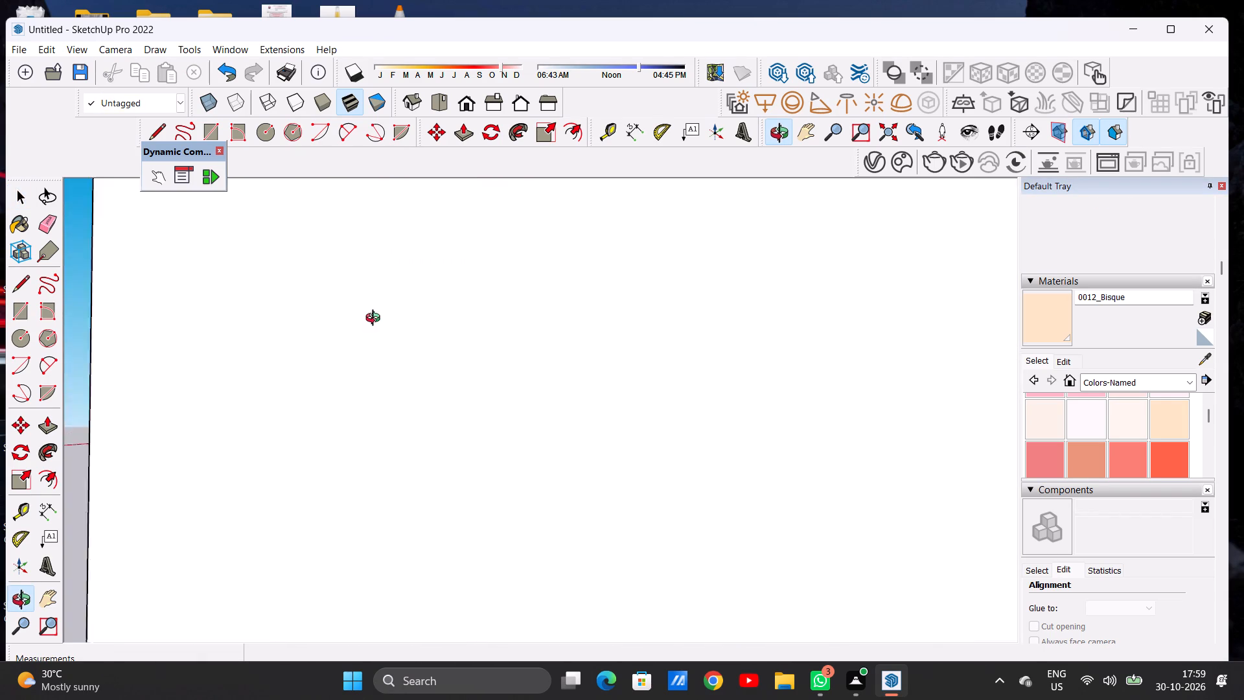
pyautogui.moveTo(376, 320); pyautogui.dragTo(776, 305, button='middle')
# Draw a vertical rectangle about 6' 2" tall and 9" wide inside the door-side narrow strip of the parapet infill's front face.
pyautogui.scroll(-11, 494, 379)
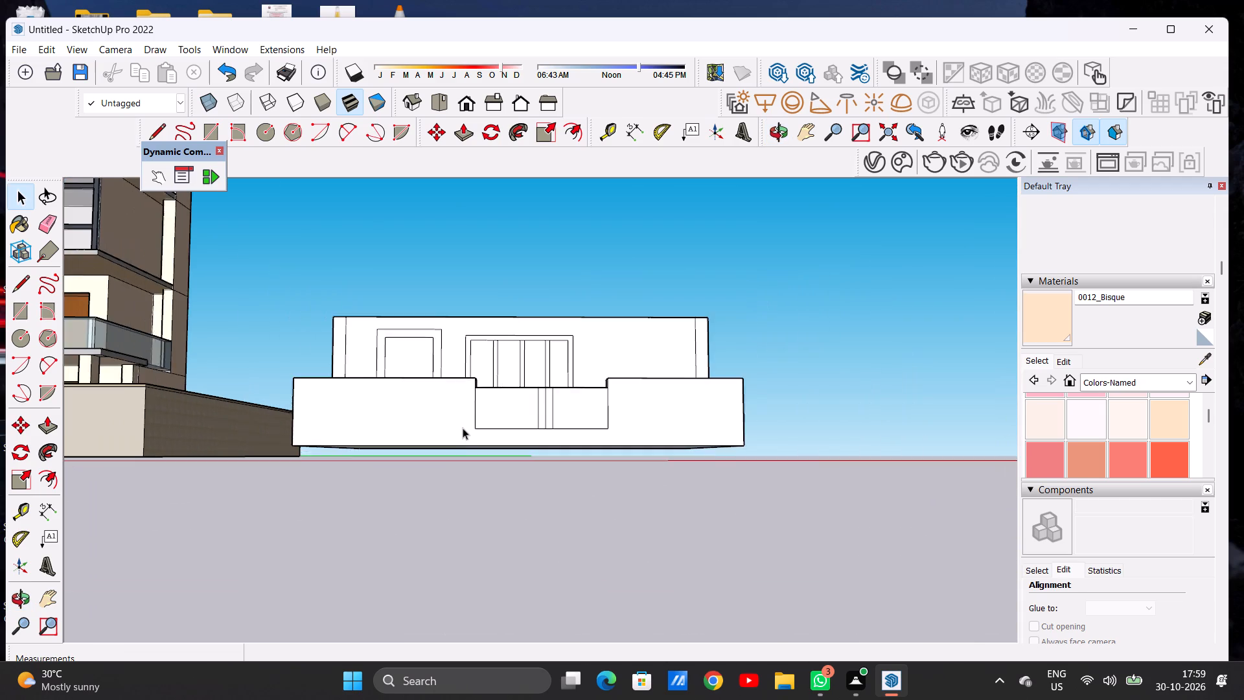
pyautogui.scroll(-6, 463, 428)
pyautogui.scroll(1, 461, 435)
pyautogui.scroll(-9, 461, 435)
pyautogui.scroll(13, 490, 428)
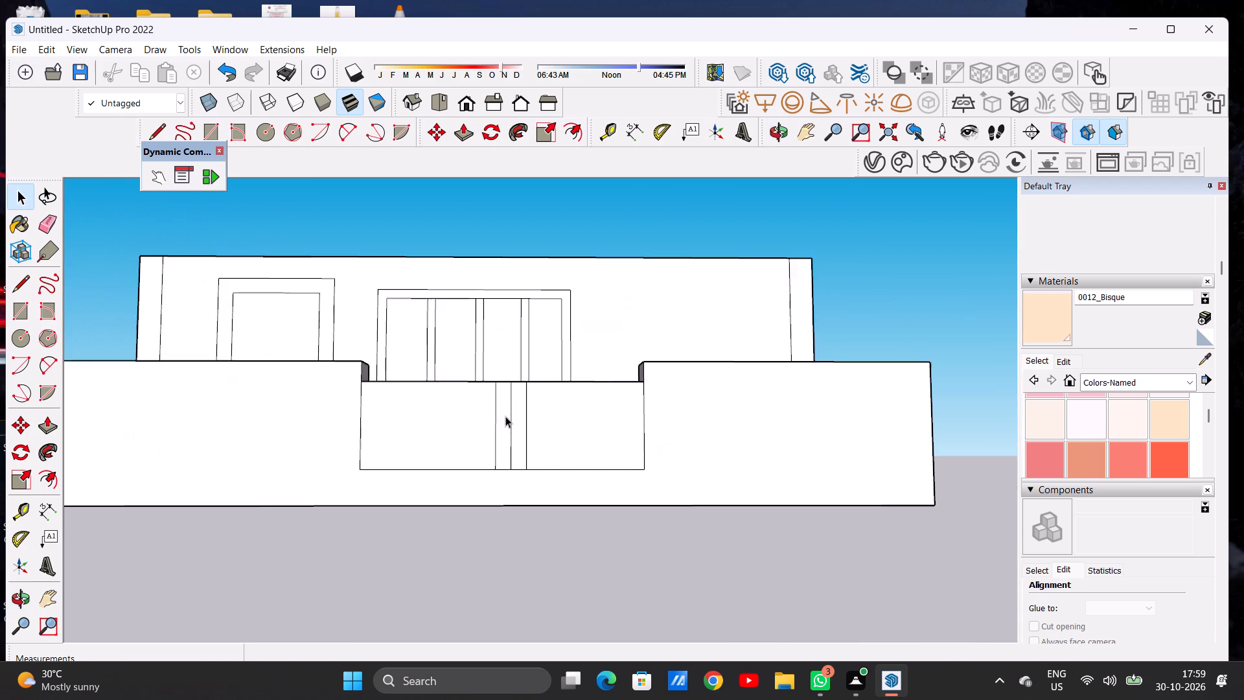
pyautogui.scroll(15, 505, 416)
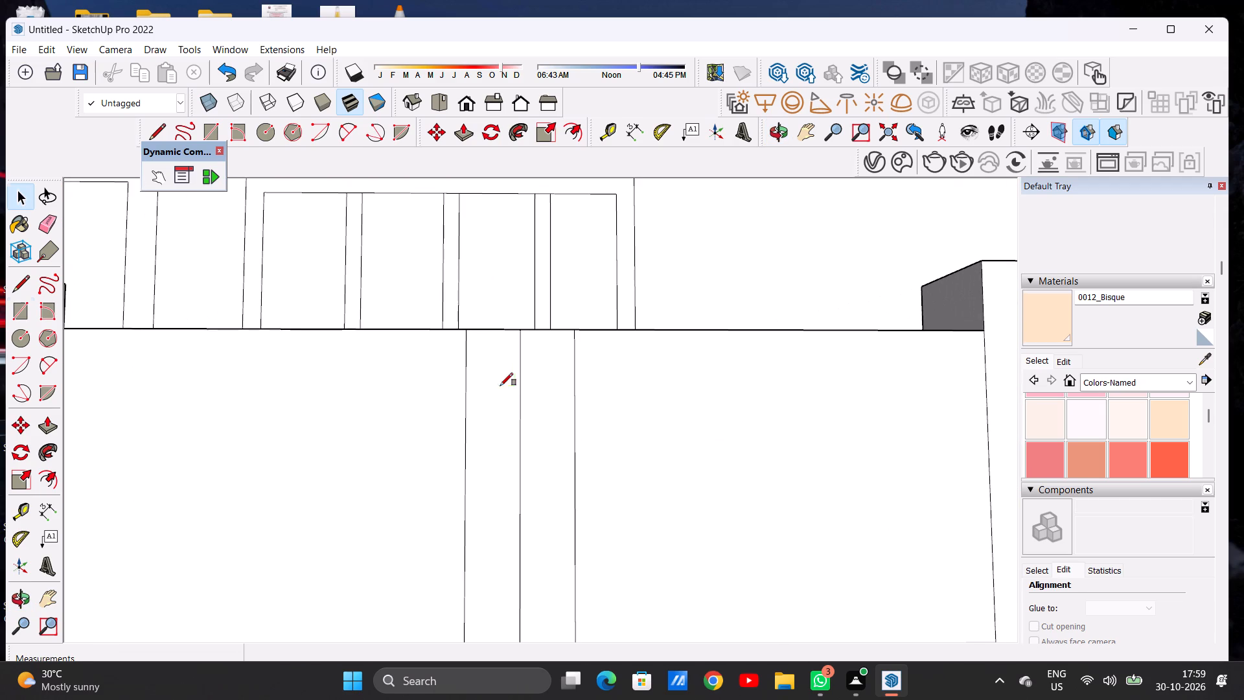
pyautogui.press('r')
pyautogui.scroll(4, 499, 386)
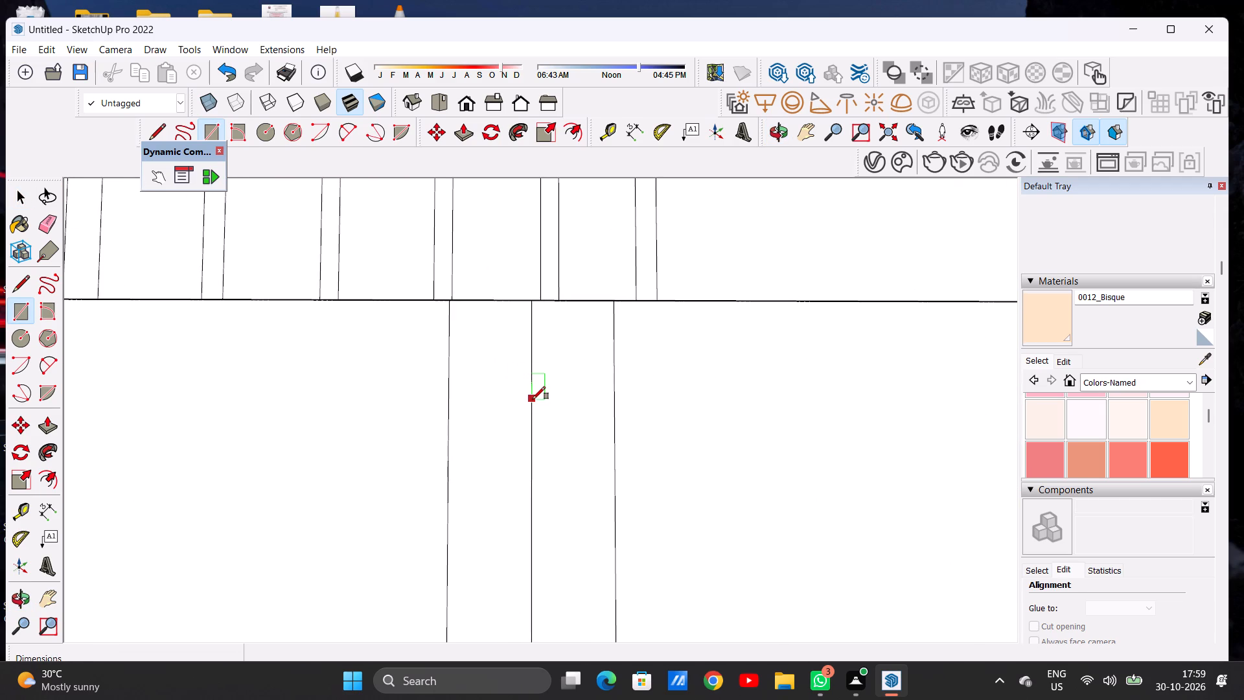
pyautogui.click(474, 391)
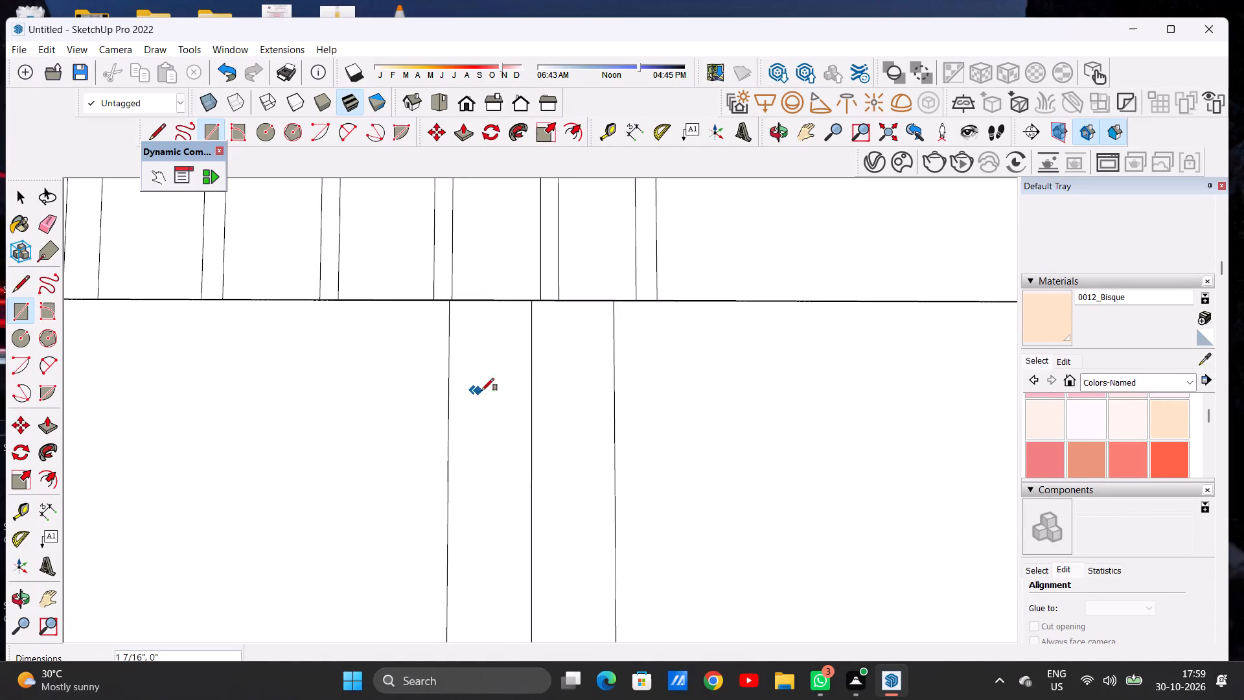
pyautogui.click(505, 390)
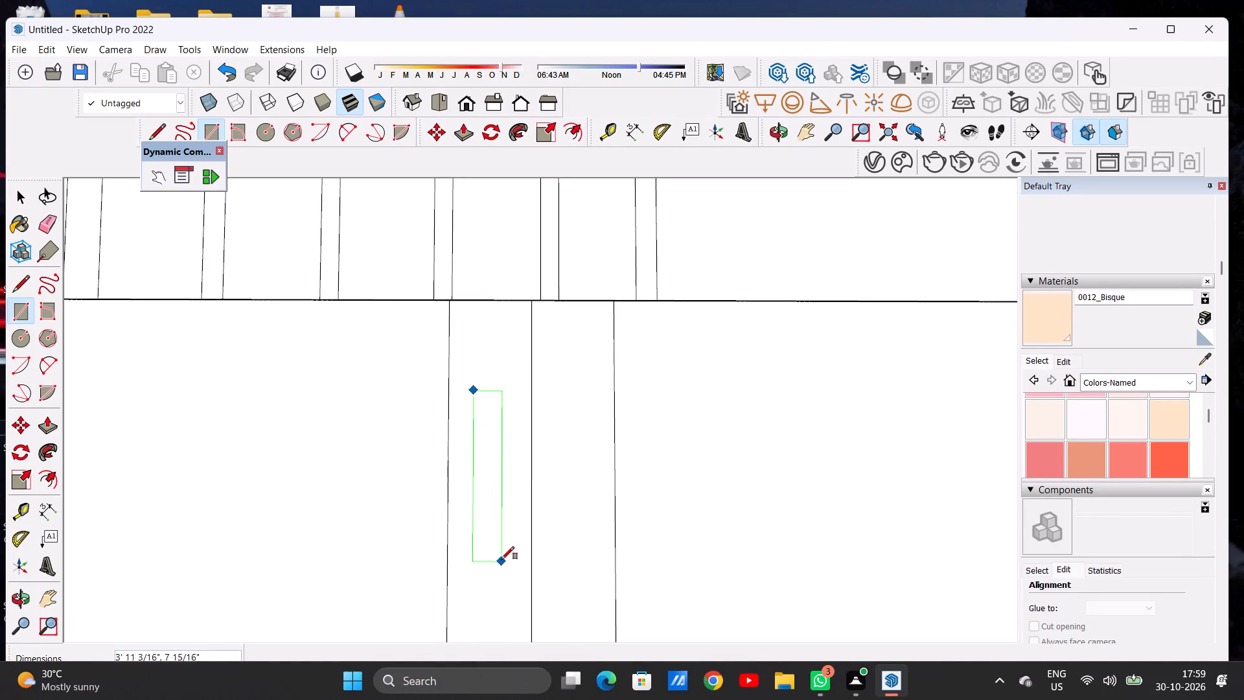
pyautogui.scroll(-13, 490, 482)
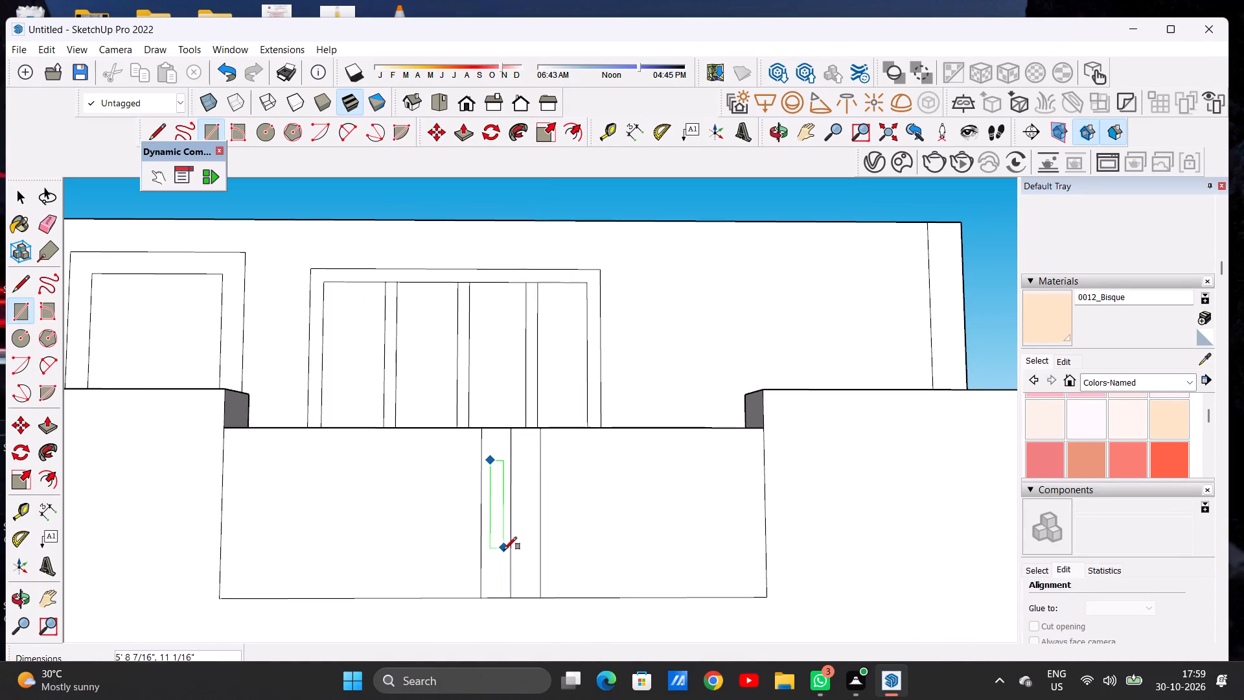
pyautogui.click(501, 556)
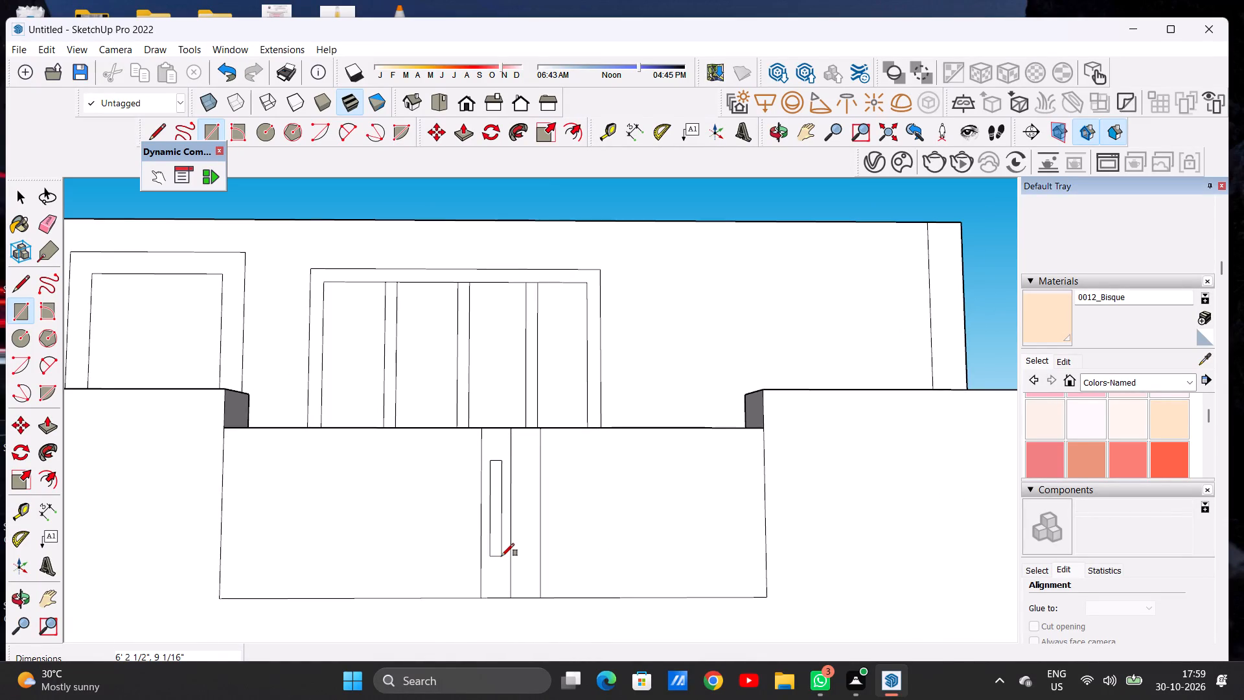
# Copy the narrow rectangle about 1' 11" horizontally into the adjacent strip, level with the original.
pyautogui.press('space')
pyautogui.scroll(5, 495, 539)
pyautogui.doubleClick(492, 548)
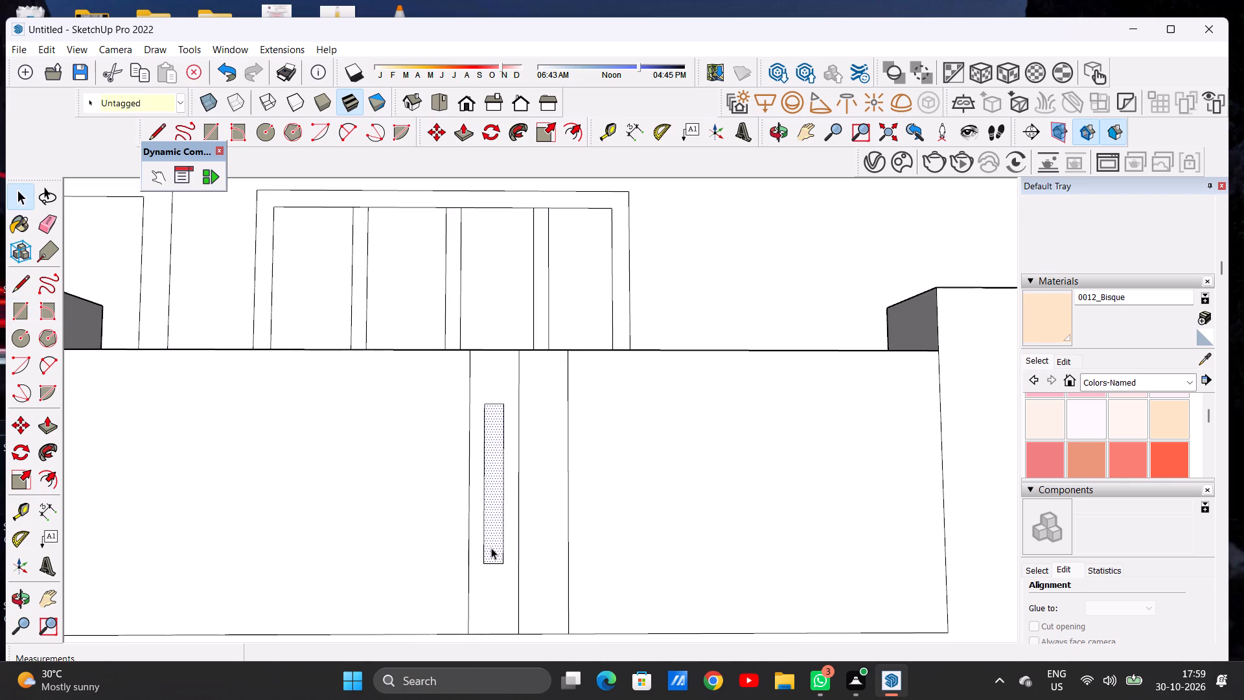
pyautogui.press('m')
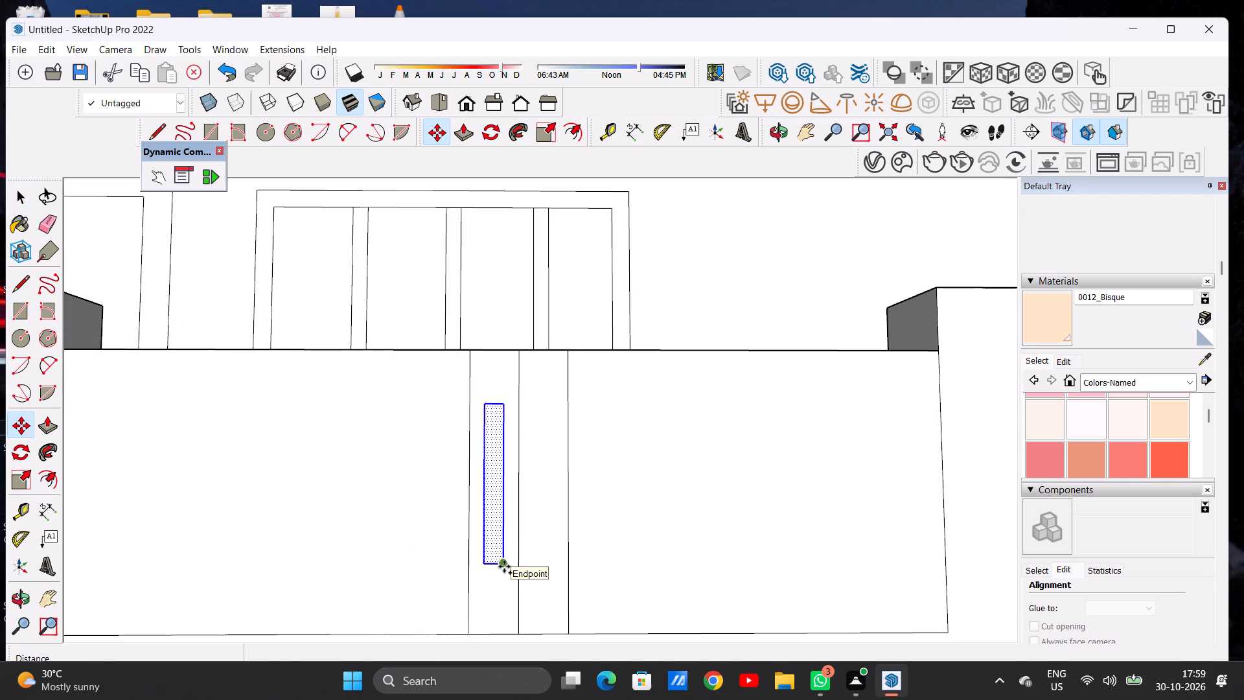
pyautogui.click(504, 566)
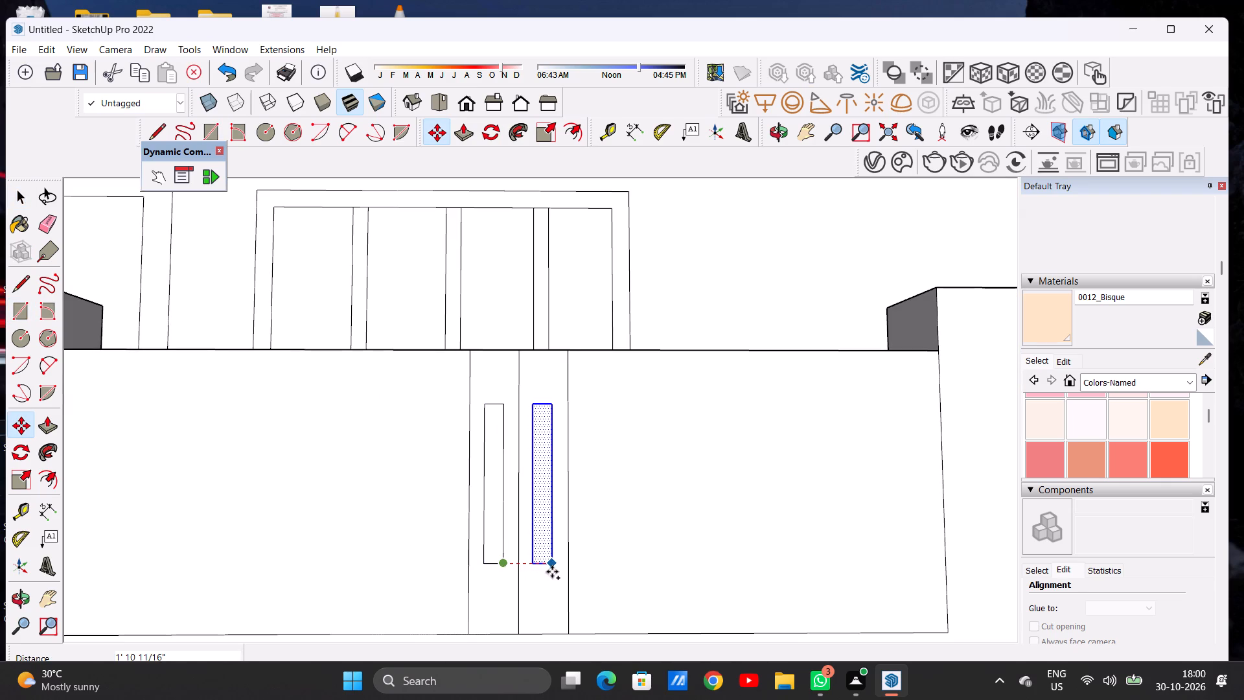
pyautogui.click(552, 572)
pyautogui.press('space')
pyautogui.scroll(-4, 573, 550)
pyautogui.scroll(1, 547, 544)
pyautogui.scroll(-6, 547, 544)
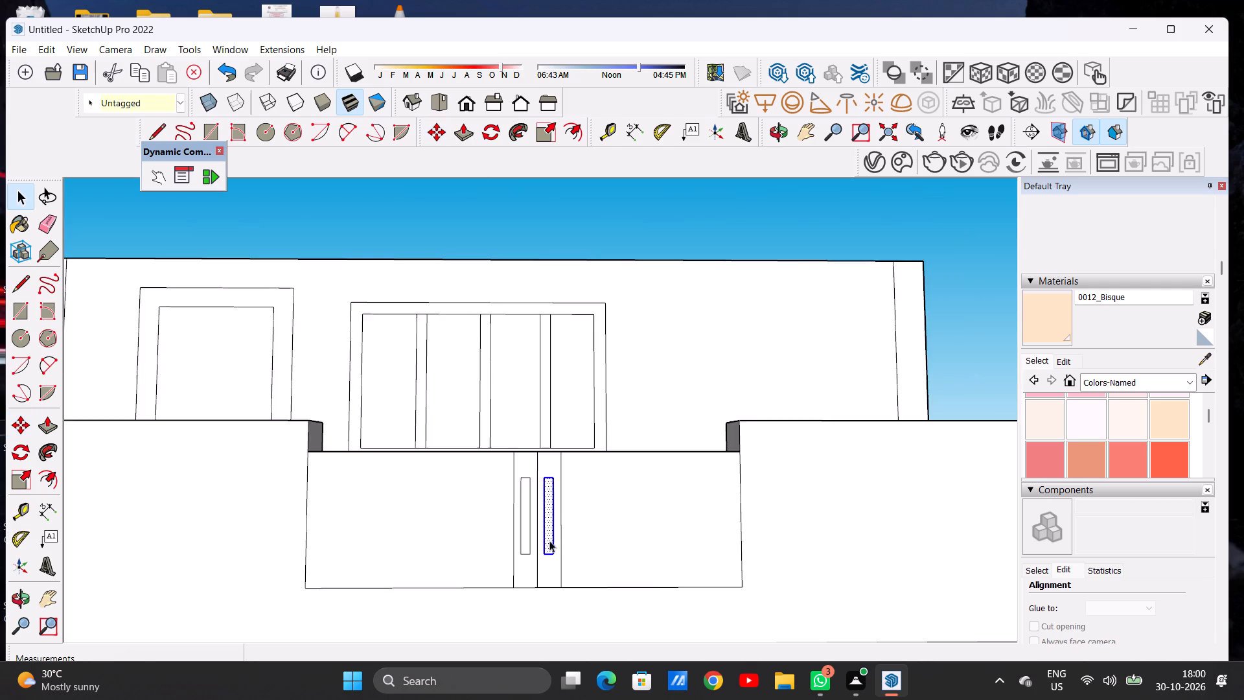
pyautogui.scroll(-17, 549, 541)
pyautogui.click(823, 417)
# Examine the two narrow rectangles on the parapet infill and the whole small white model from several angles.
pyautogui.scroll(1, 617, 495)
pyautogui.scroll(-1, 608, 495)
pyautogui.scroll(13, 604, 496)
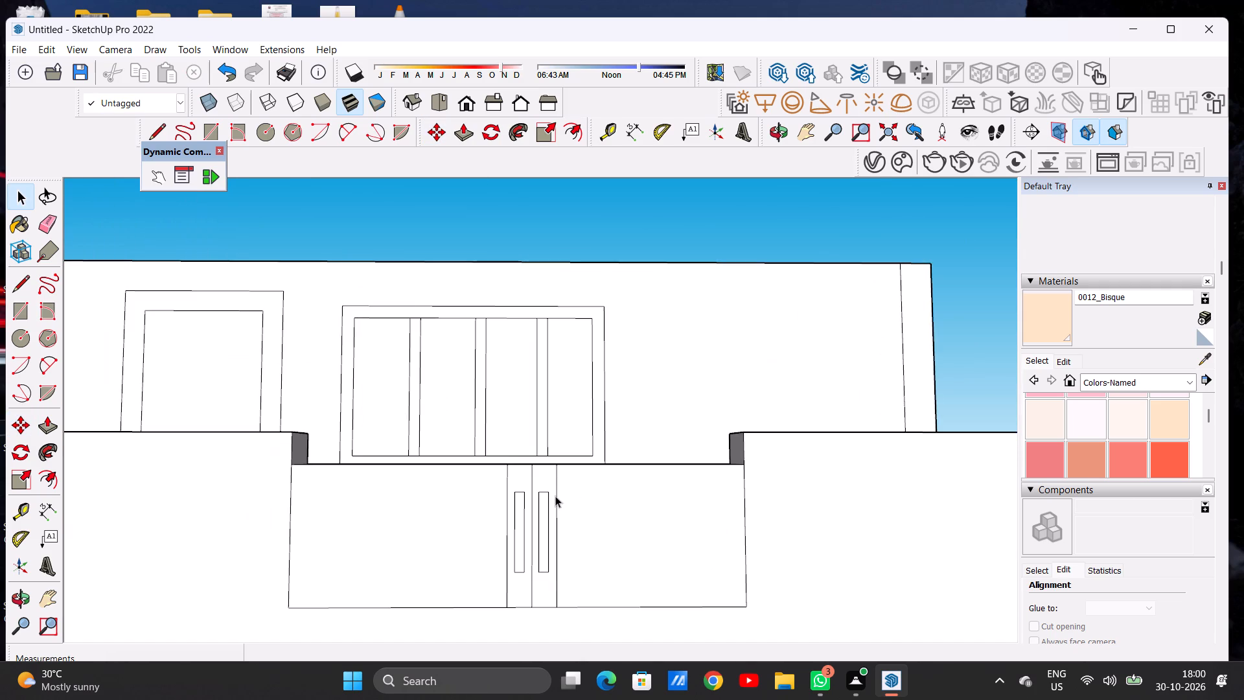
pyautogui.moveTo(536, 535); pyautogui.dragTo(514, 618, button='middle')
pyautogui.scroll(-8, 603, 498)
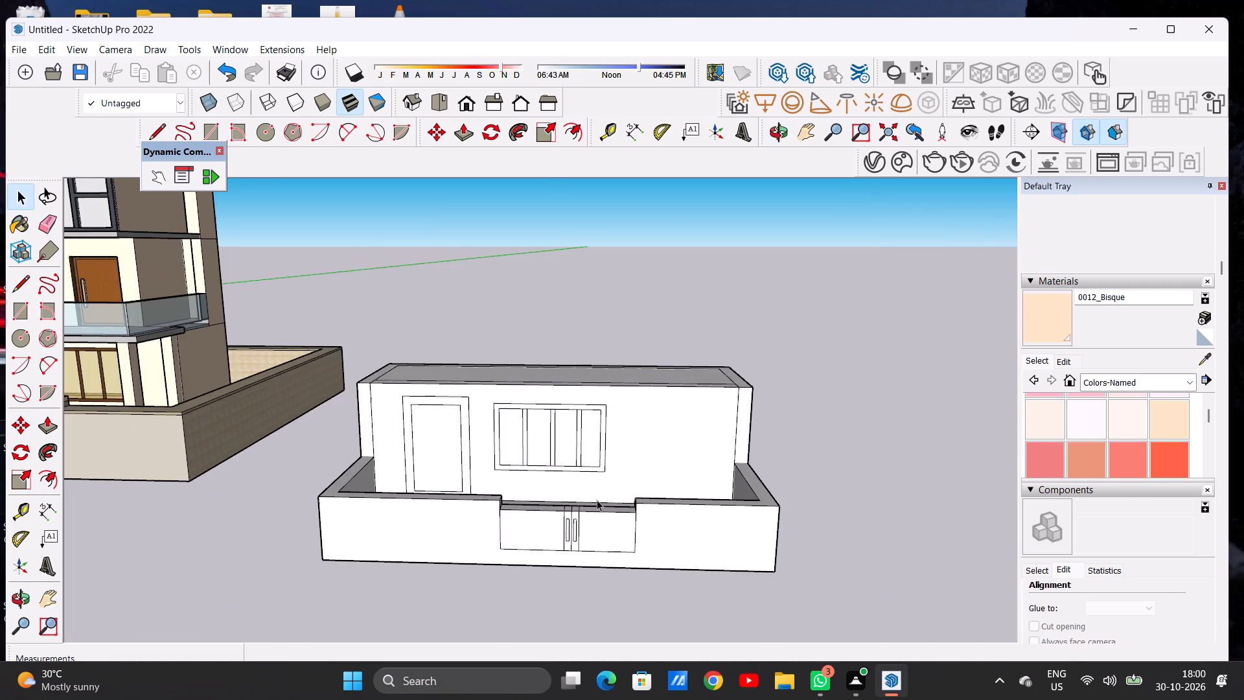
pyautogui.scroll(-1, 597, 500)
pyautogui.moveTo(675, 485); pyautogui.dragTo(707, 493, button='middle')
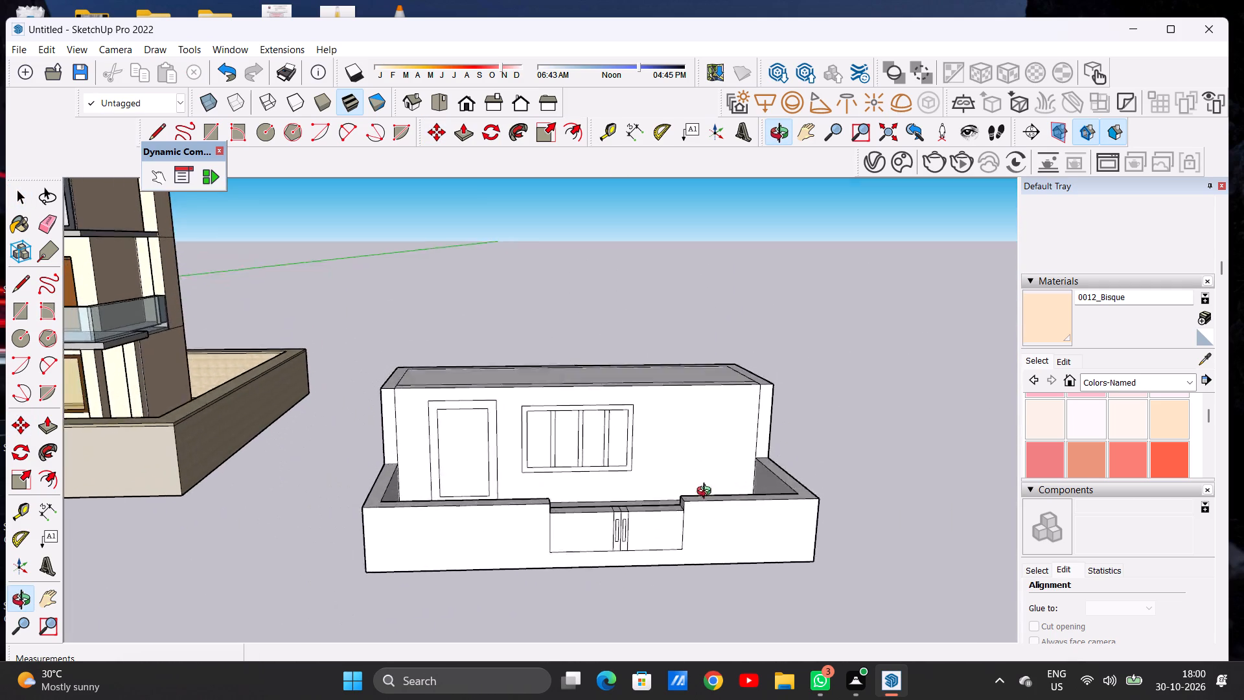
pyautogui.moveTo(707, 493); pyautogui.dragTo(652, 506, button='middle')
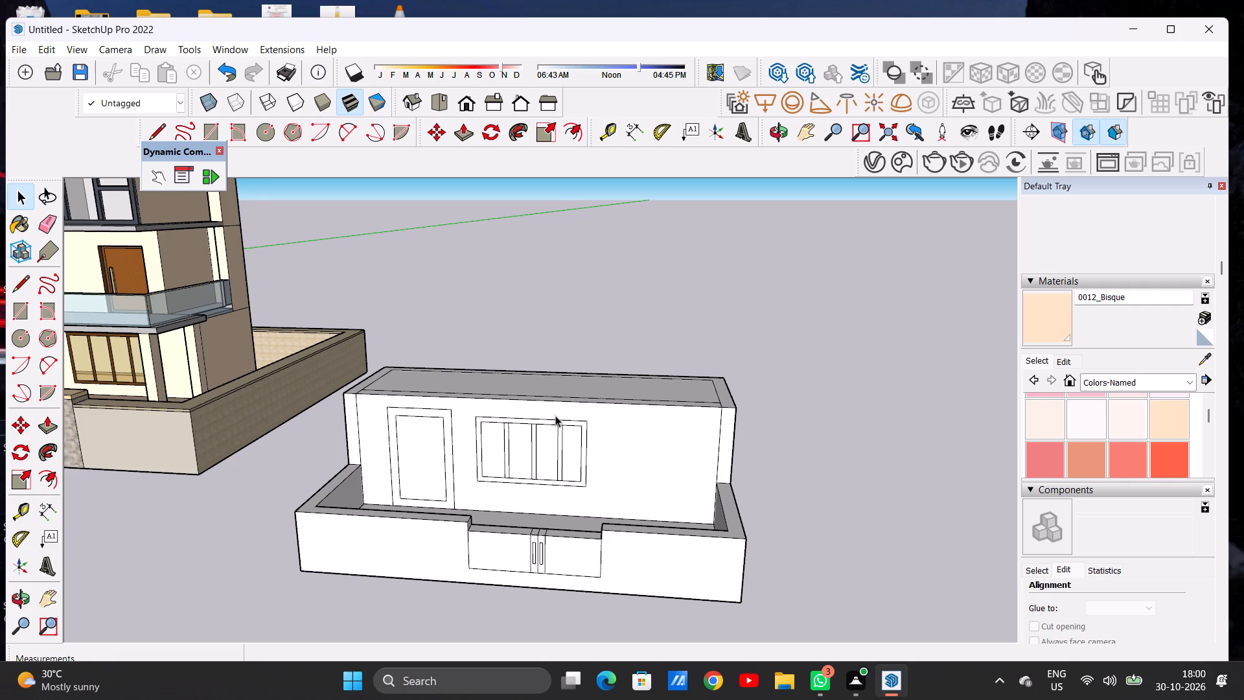
pyautogui.moveTo(556, 418); pyautogui.dragTo(700, 431, button='middle')
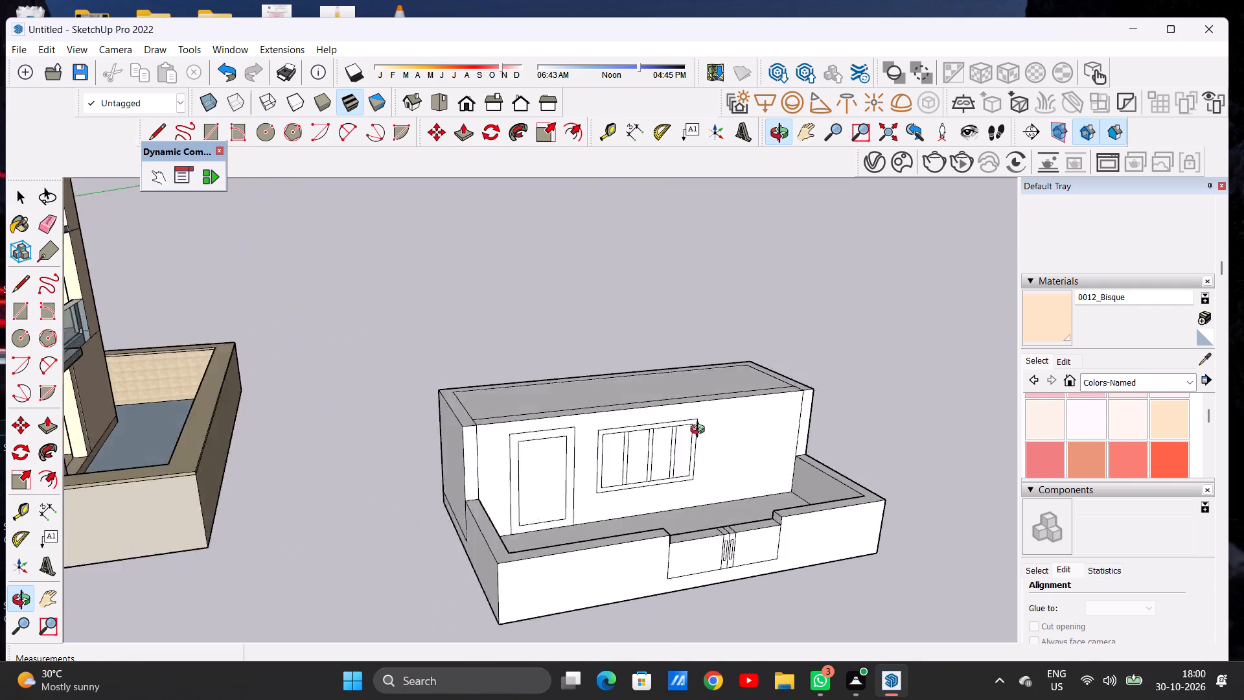
pyautogui.moveTo(700, 431); pyautogui.dragTo(564, 432, button='middle')
pyautogui.moveTo(564, 432); pyautogui.dragTo(570, 485, button='middle')
# Examine the painted house beside the small white model, focusing on its ground-floor front, gate pillars and boundary wall.
pyautogui.scroll(-16, 634, 450)
pyautogui.moveTo(428, 409); pyautogui.dragTo(438, 492, button='middle')
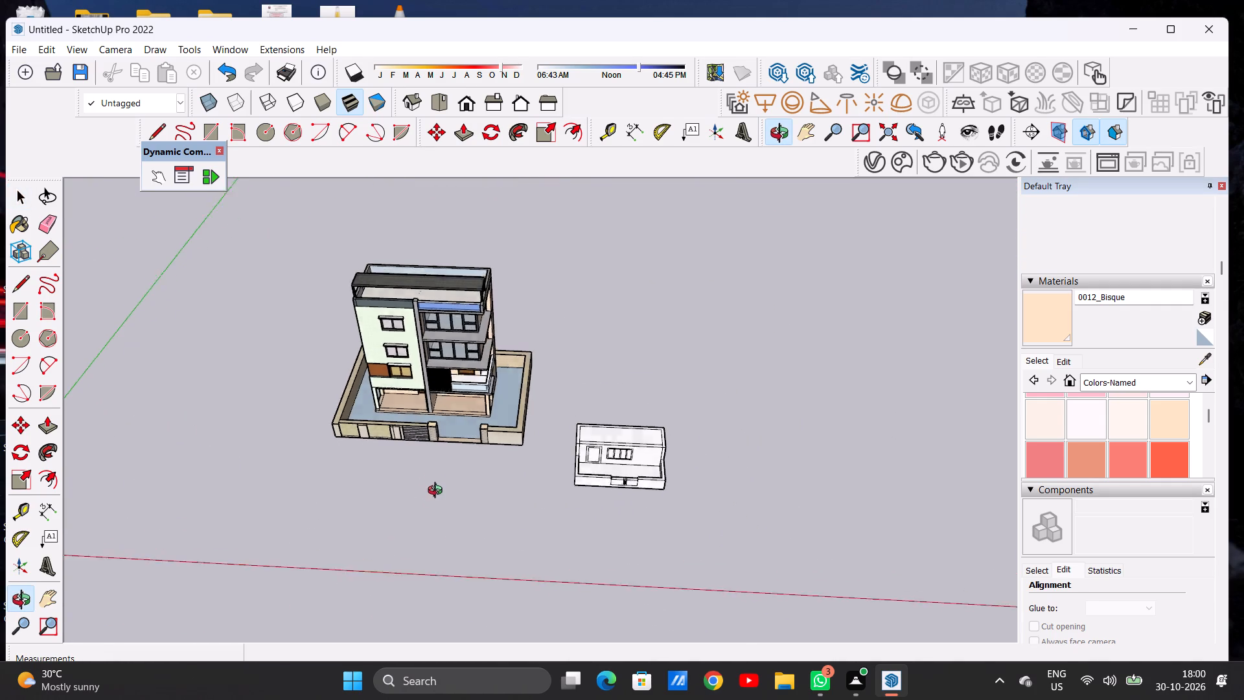
pyautogui.moveTo(438, 492); pyautogui.dragTo(439, 501, button='middle')
pyautogui.moveTo(428, 449); pyautogui.dragTo(443, 382, button='middle')
pyautogui.scroll(9, 482, 406)
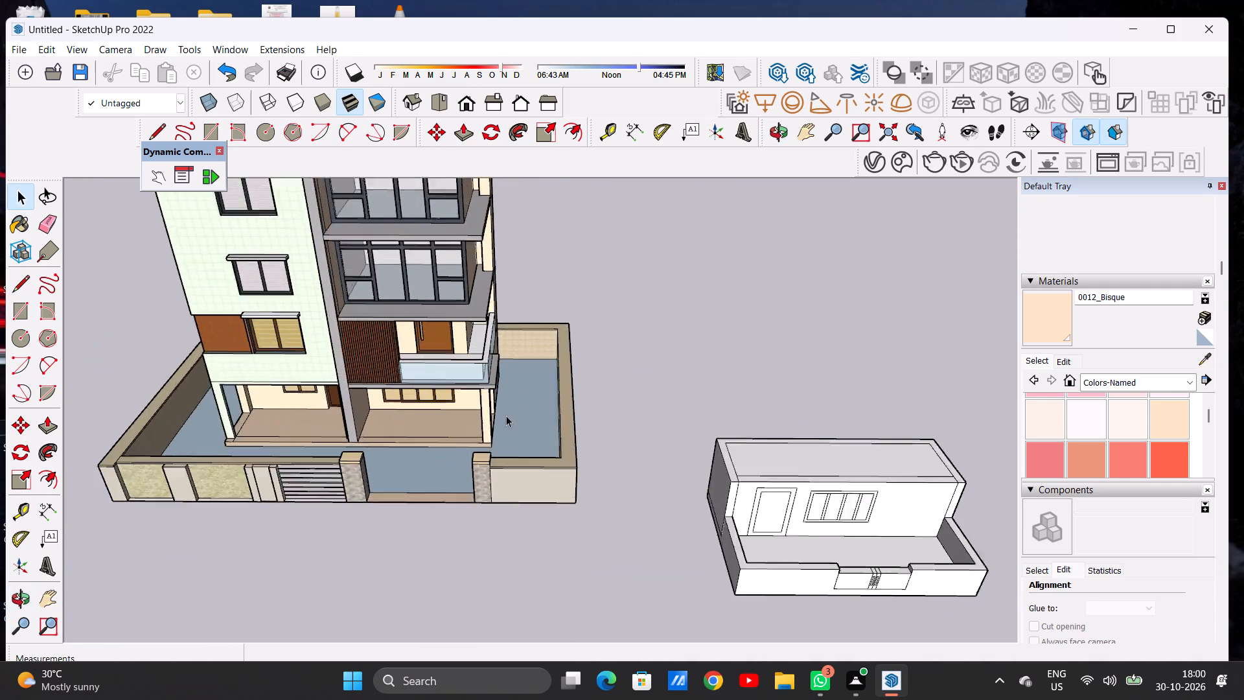
pyautogui.scroll(4, 506, 415)
pyautogui.scroll(-11, 559, 416)
pyautogui.moveTo(503, 452); pyautogui.dragTo(500, 436, button='middle')
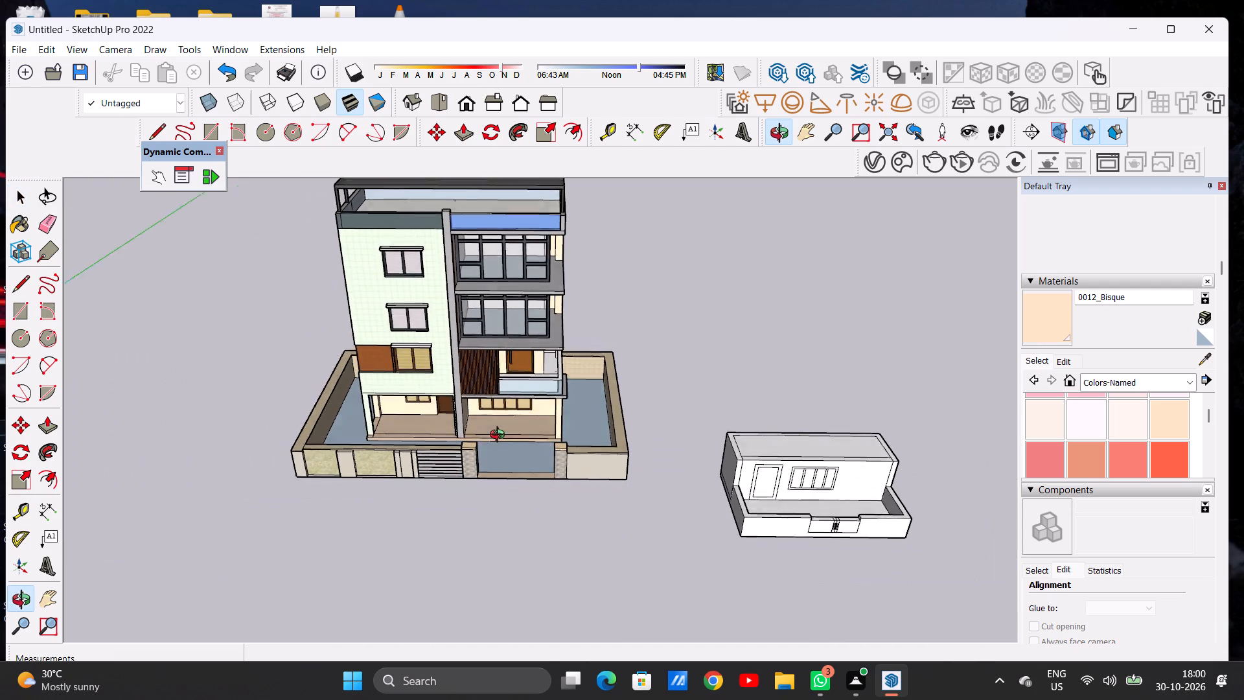
pyautogui.moveTo(500, 436); pyautogui.dragTo(498, 425, button='middle')
pyautogui.scroll(8, 501, 434)
pyautogui.moveTo(656, 395); pyautogui.dragTo(655, 425, button='middle')
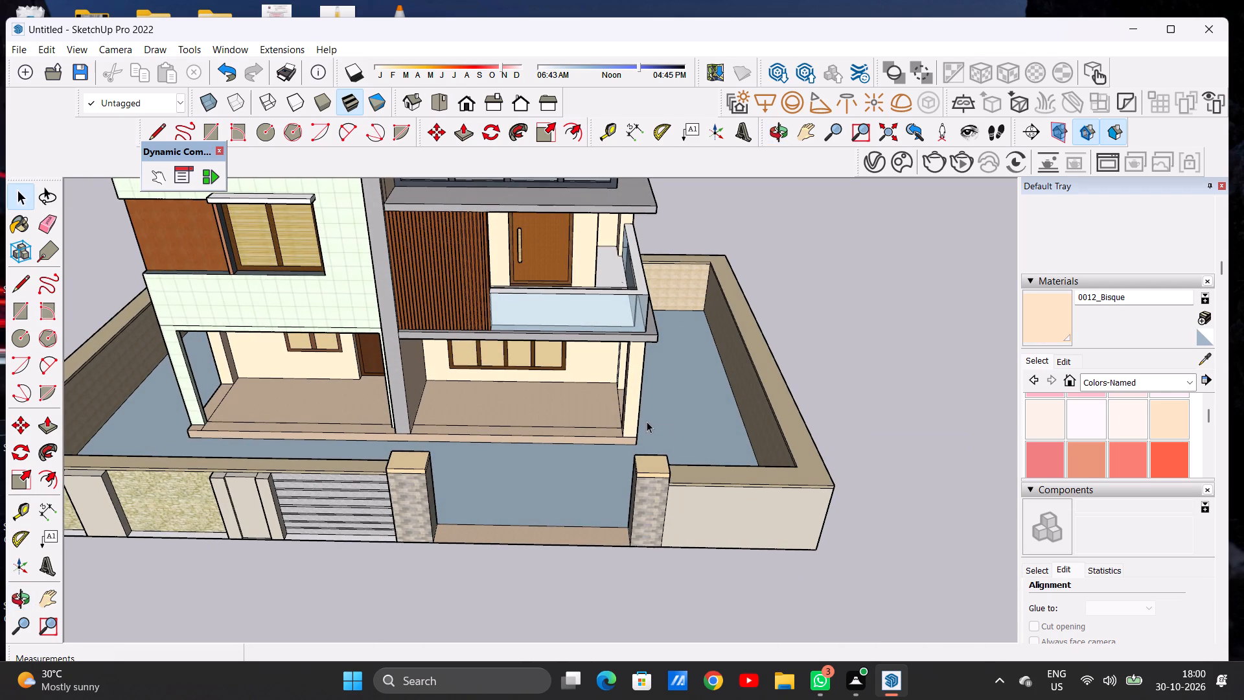
pyautogui.scroll(5, 761, 423)
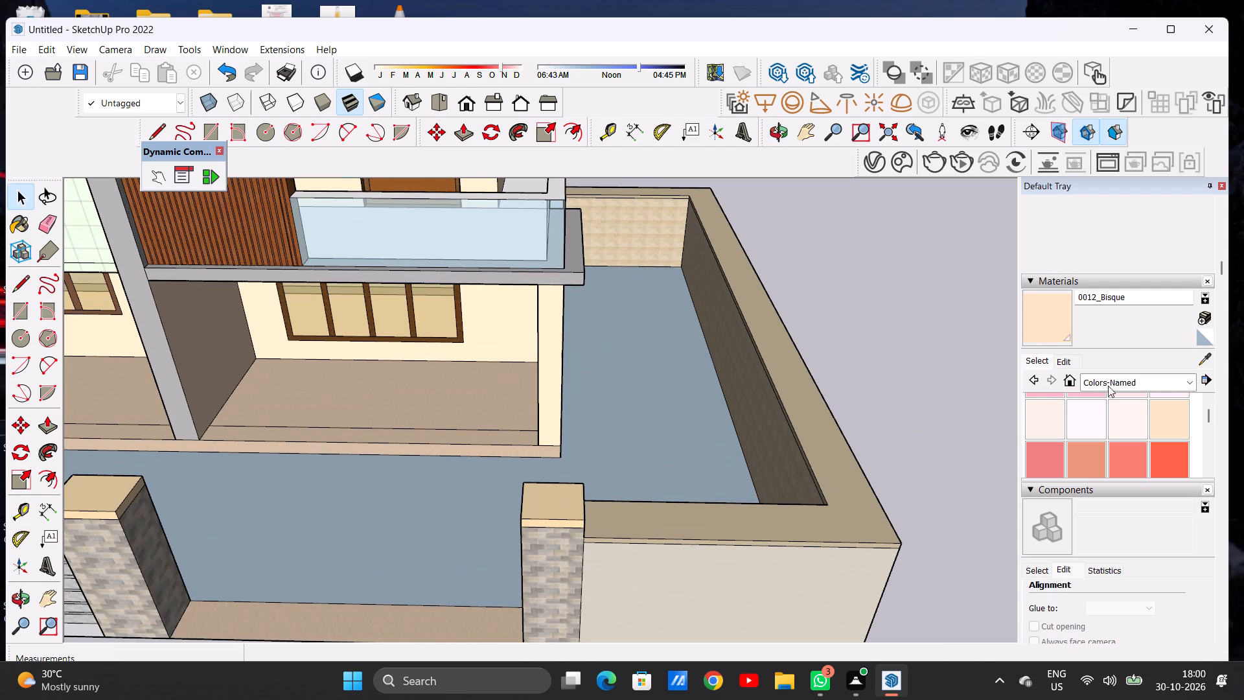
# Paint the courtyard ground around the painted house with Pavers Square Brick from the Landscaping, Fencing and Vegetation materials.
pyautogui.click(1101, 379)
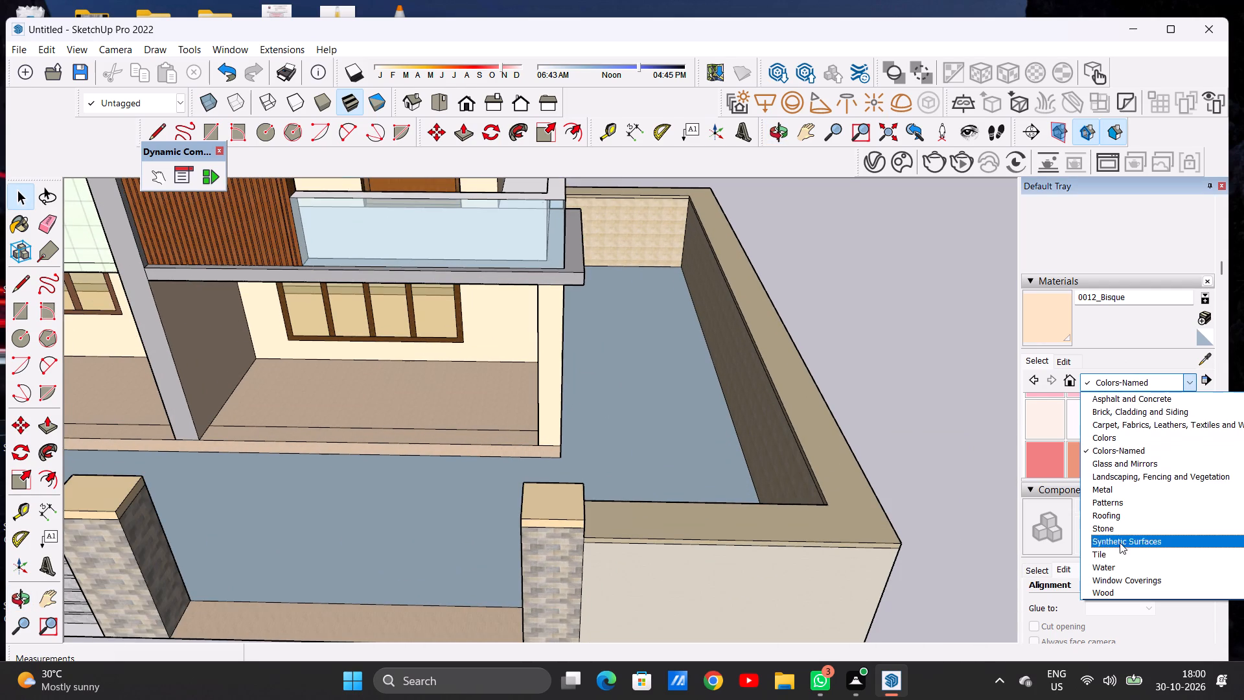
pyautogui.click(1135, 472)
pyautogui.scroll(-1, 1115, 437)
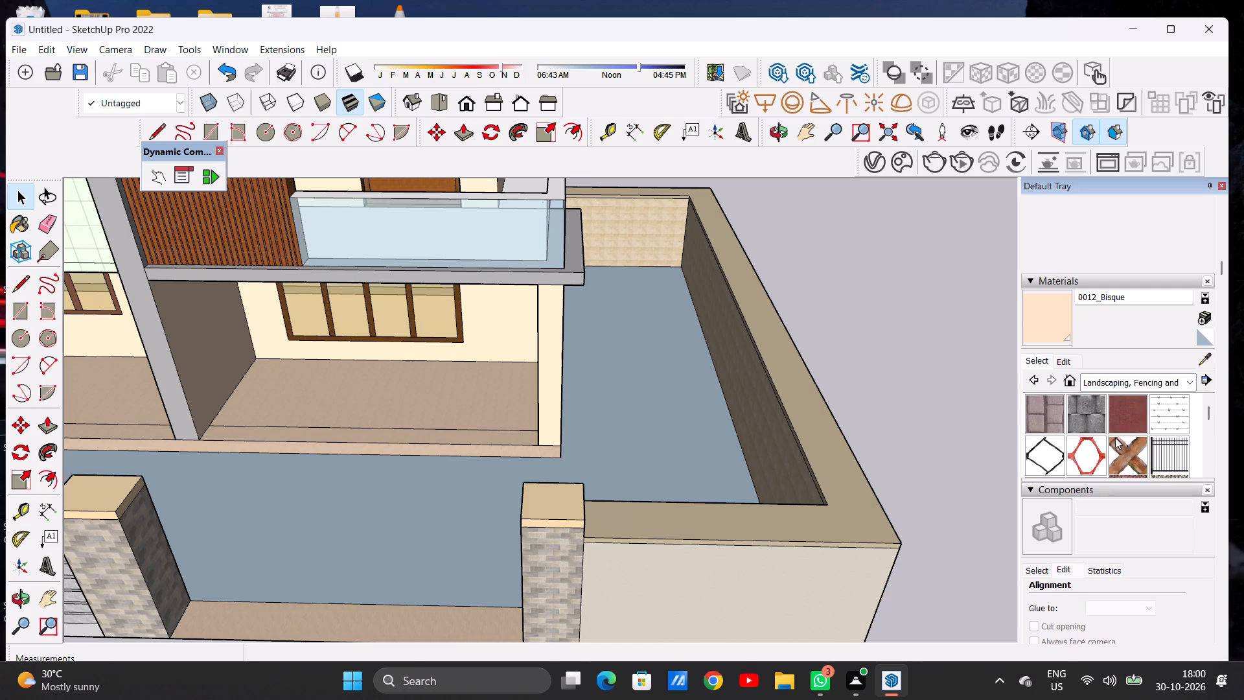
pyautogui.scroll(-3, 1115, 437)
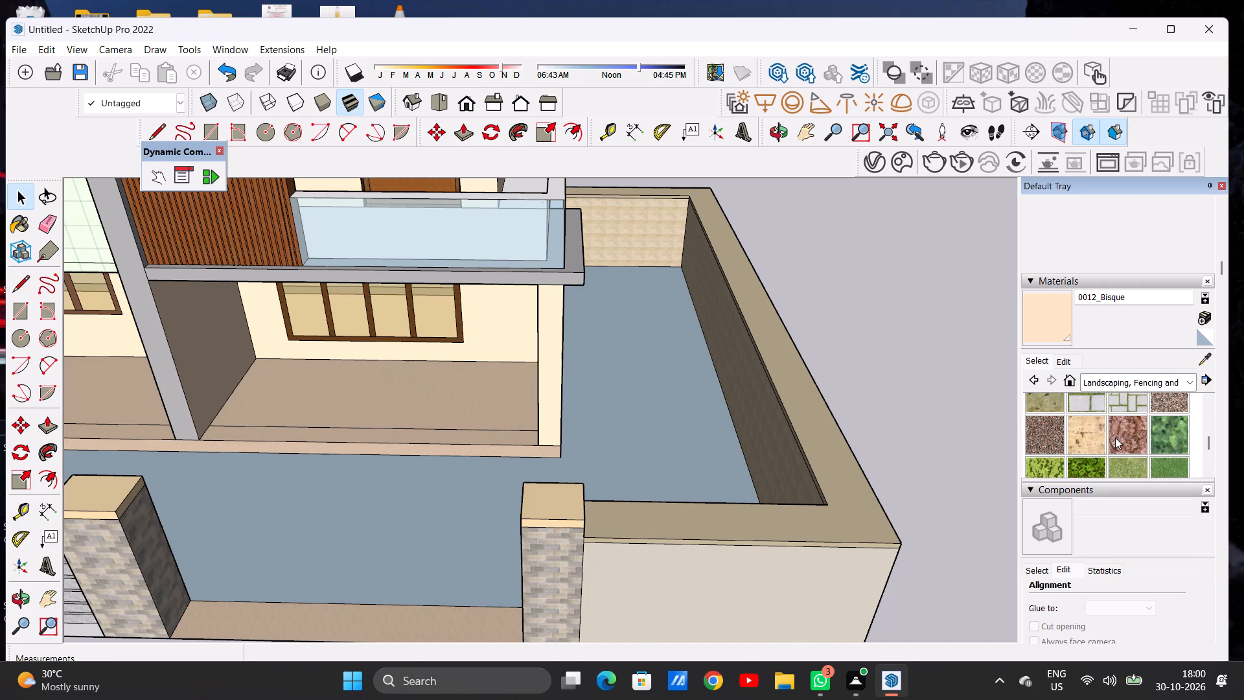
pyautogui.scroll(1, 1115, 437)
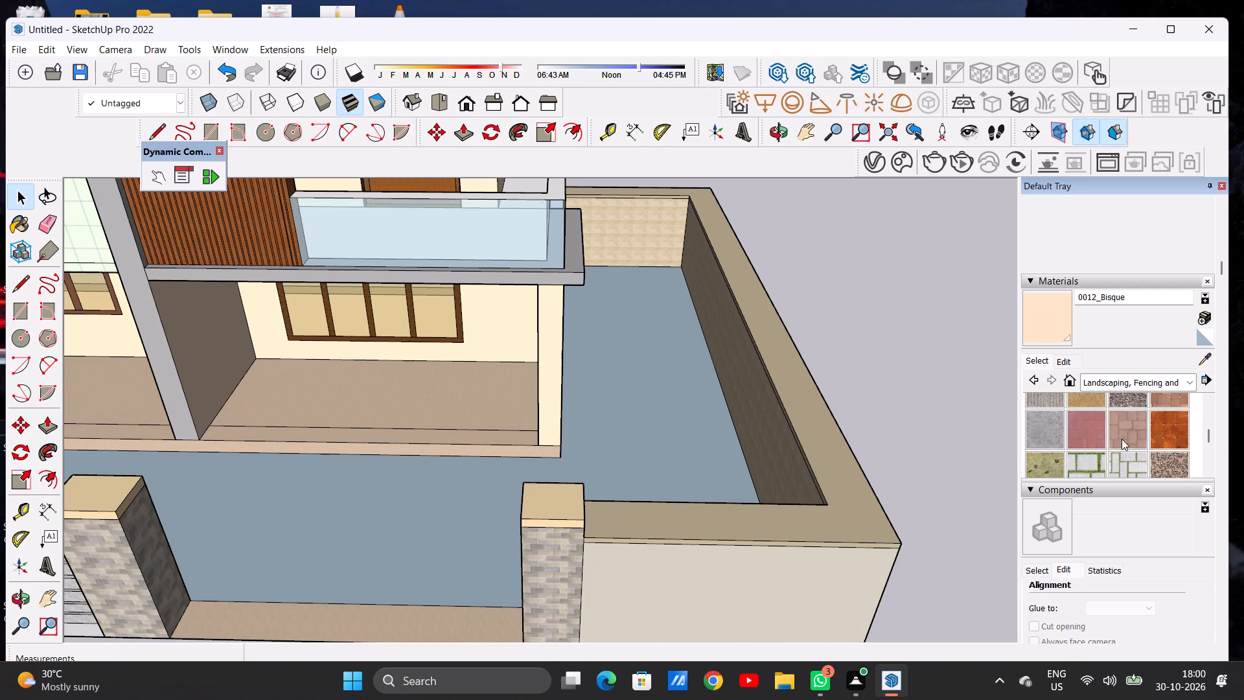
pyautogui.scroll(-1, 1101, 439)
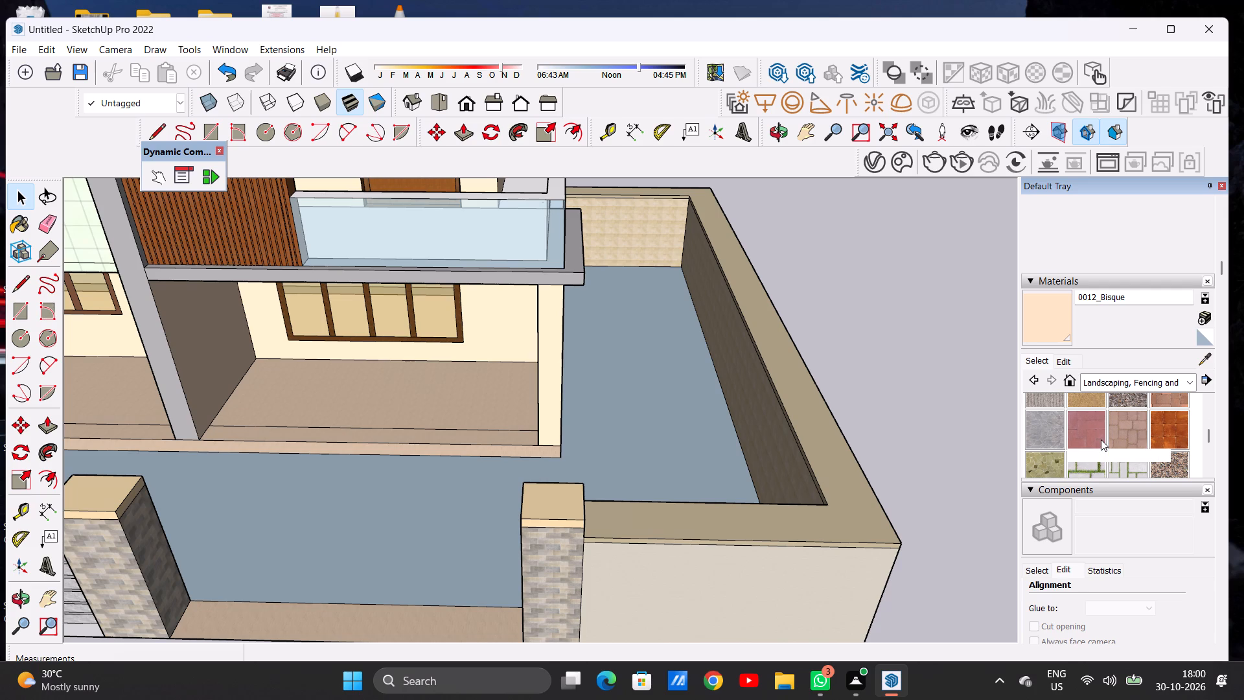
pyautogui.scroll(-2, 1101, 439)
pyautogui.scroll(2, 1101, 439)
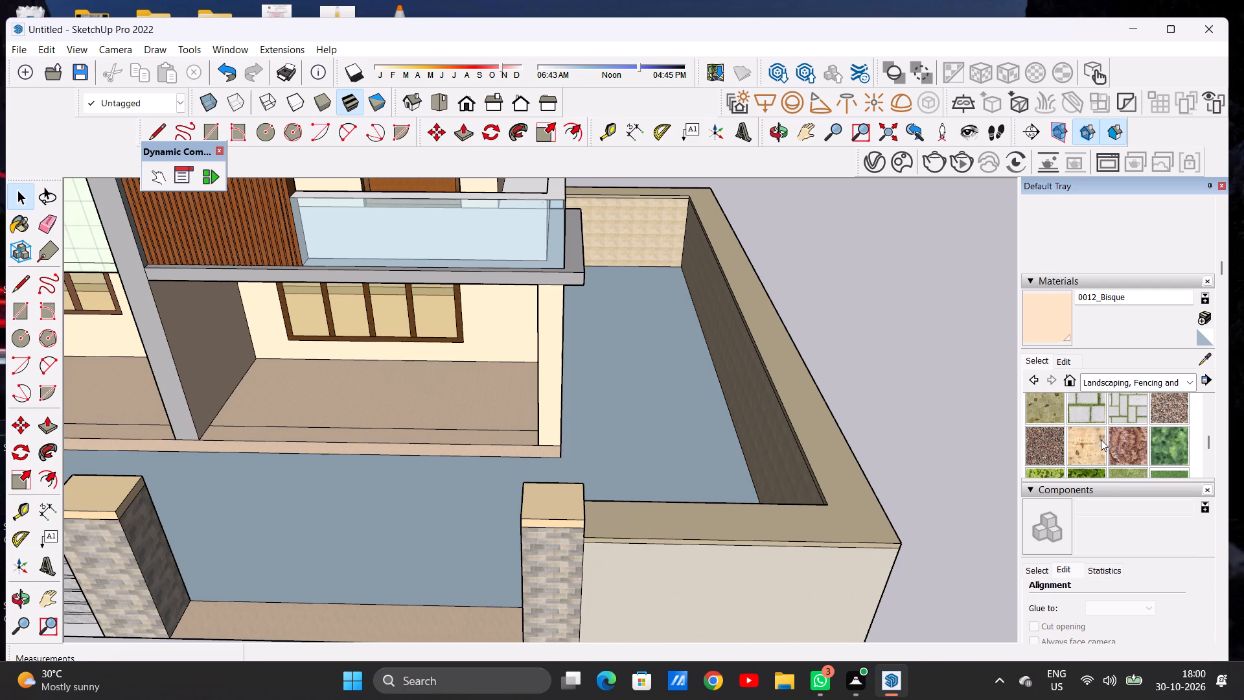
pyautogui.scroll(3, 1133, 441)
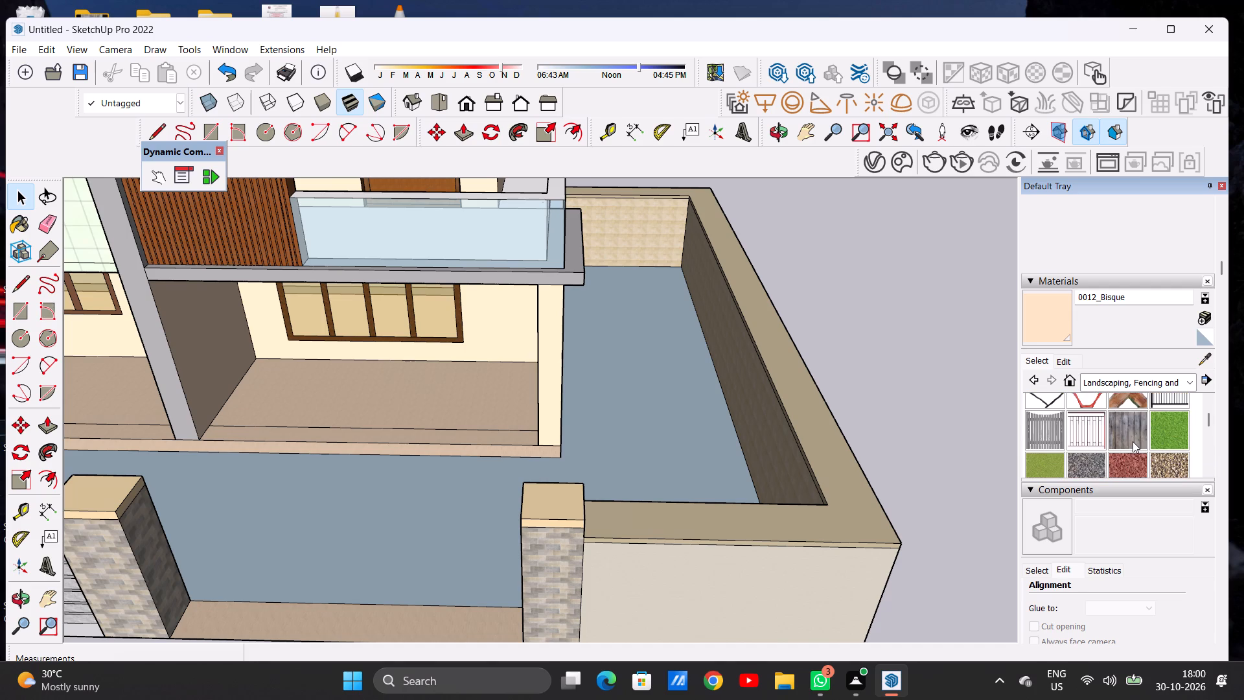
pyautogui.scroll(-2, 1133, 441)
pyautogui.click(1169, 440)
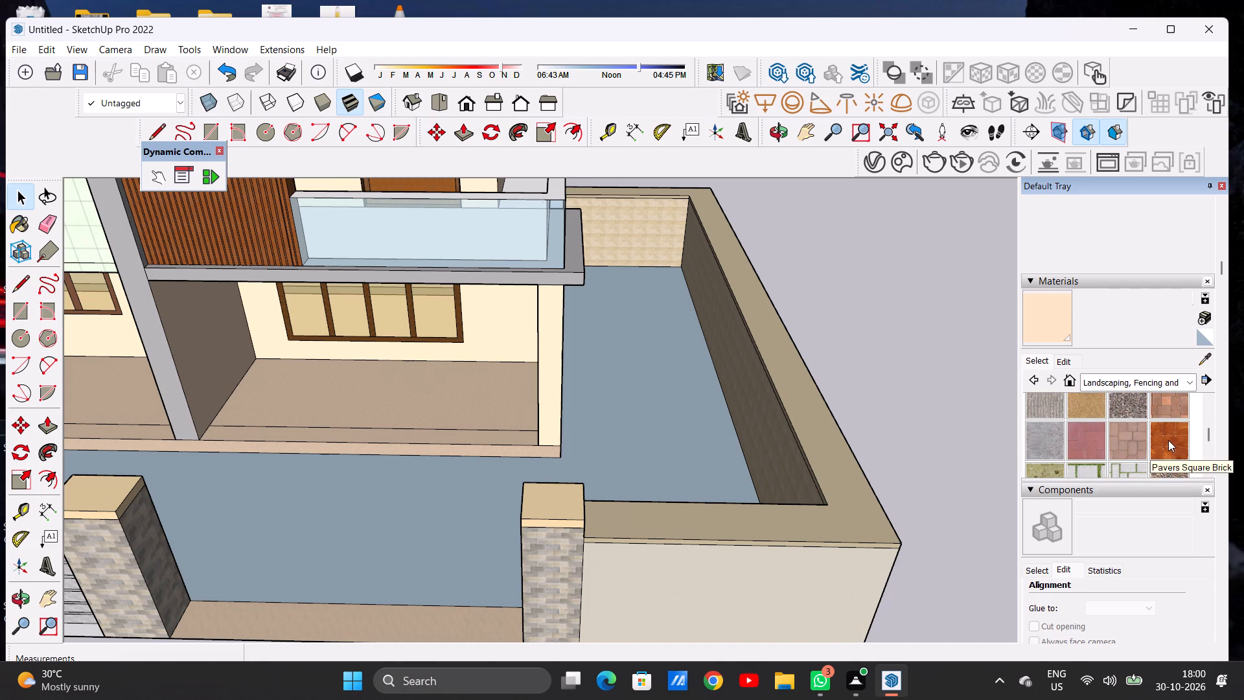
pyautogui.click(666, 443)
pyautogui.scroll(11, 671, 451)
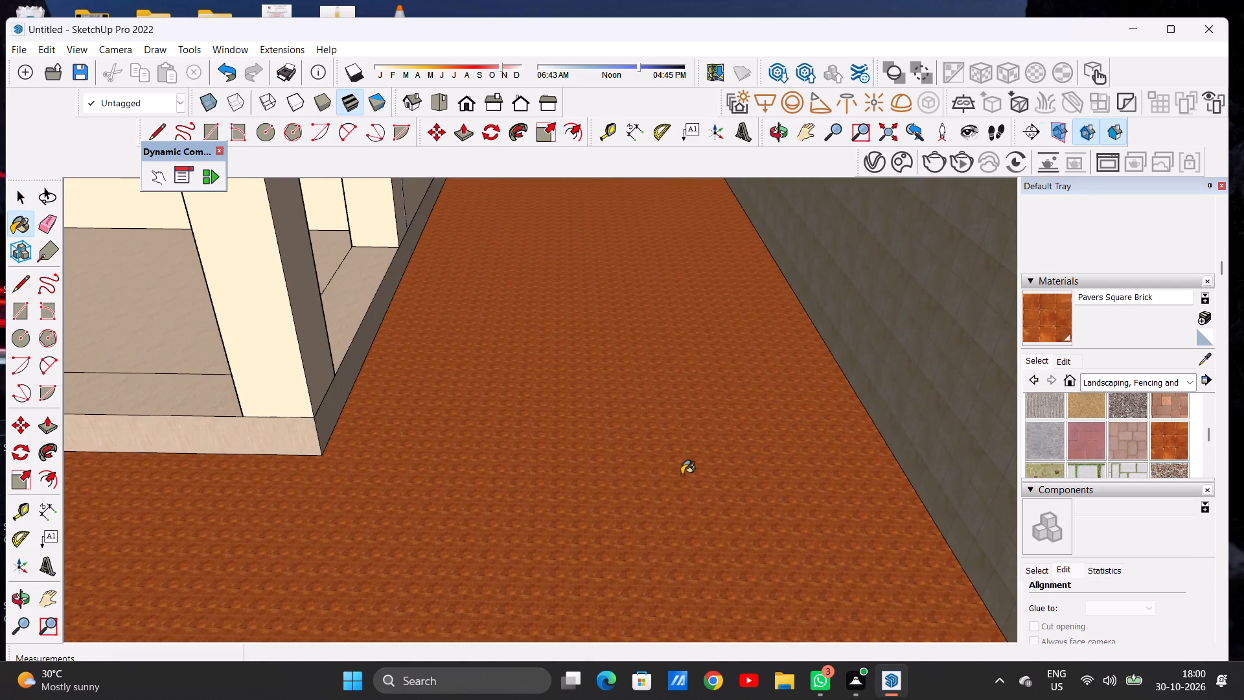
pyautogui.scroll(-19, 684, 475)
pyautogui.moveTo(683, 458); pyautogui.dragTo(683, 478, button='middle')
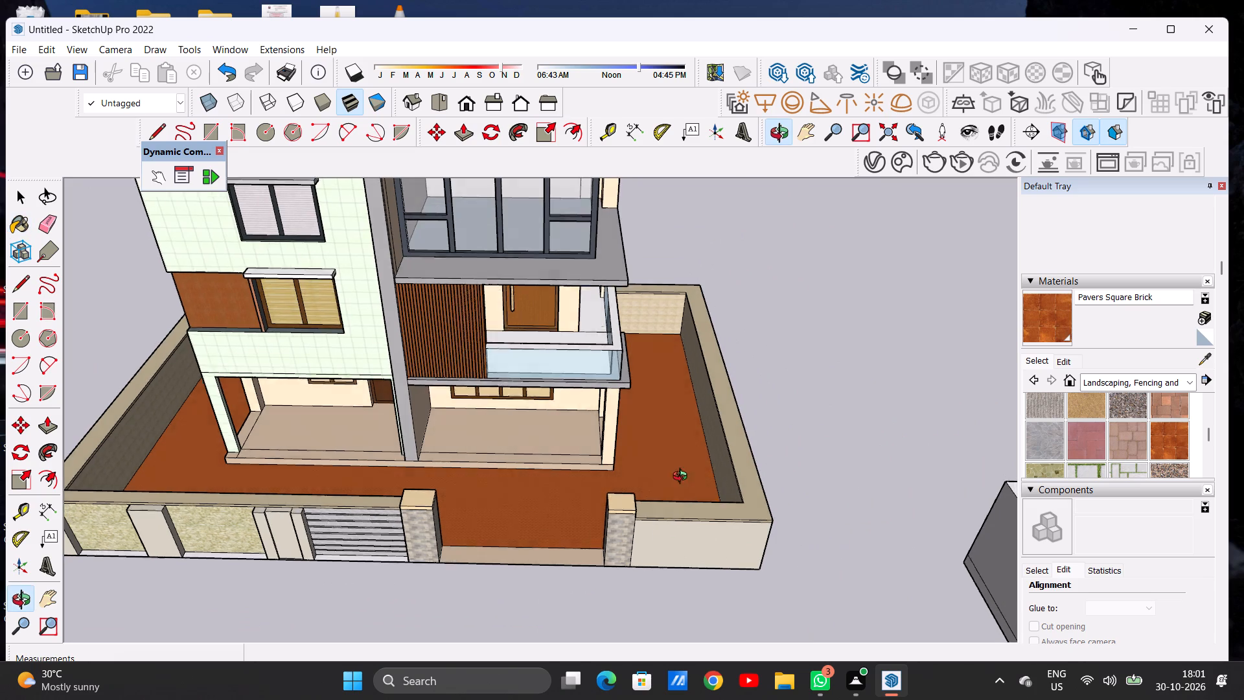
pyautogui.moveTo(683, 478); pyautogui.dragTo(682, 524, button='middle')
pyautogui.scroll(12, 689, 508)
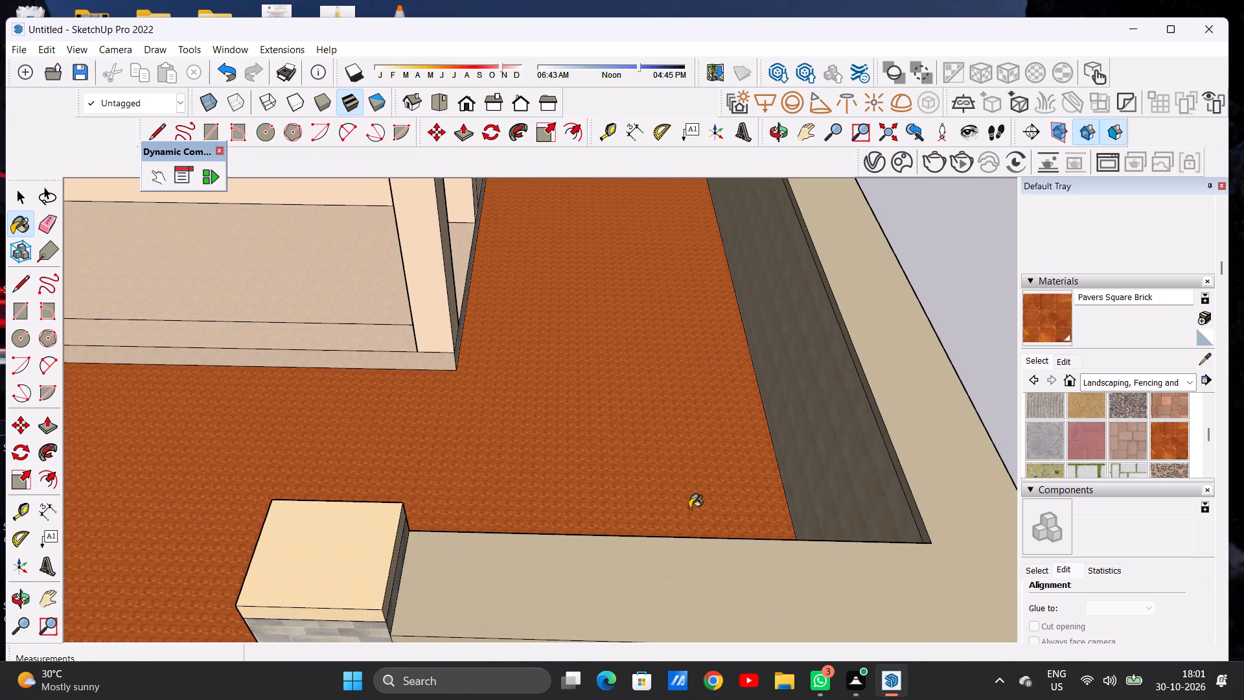
# Paint the courtyard ground around the painted house with Wood Square Tile 01 from the Tile materials.
pyautogui.scroll(-1, 1140, 435)
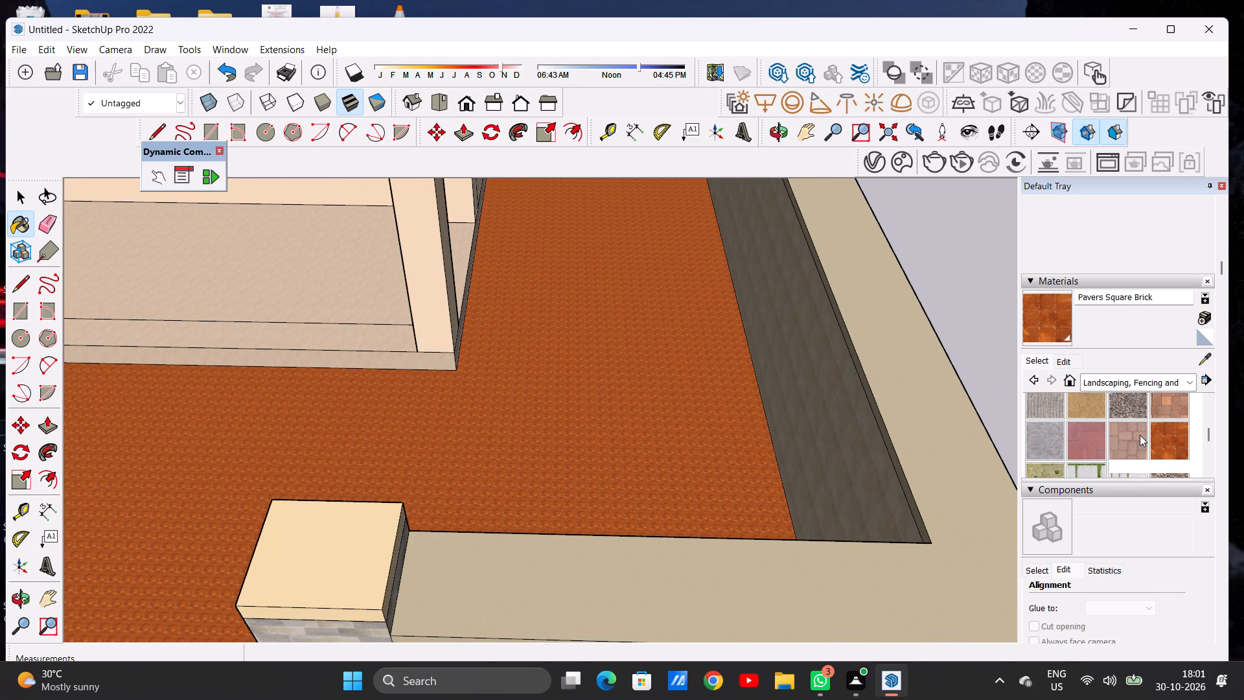
pyautogui.scroll(-2, 1140, 435)
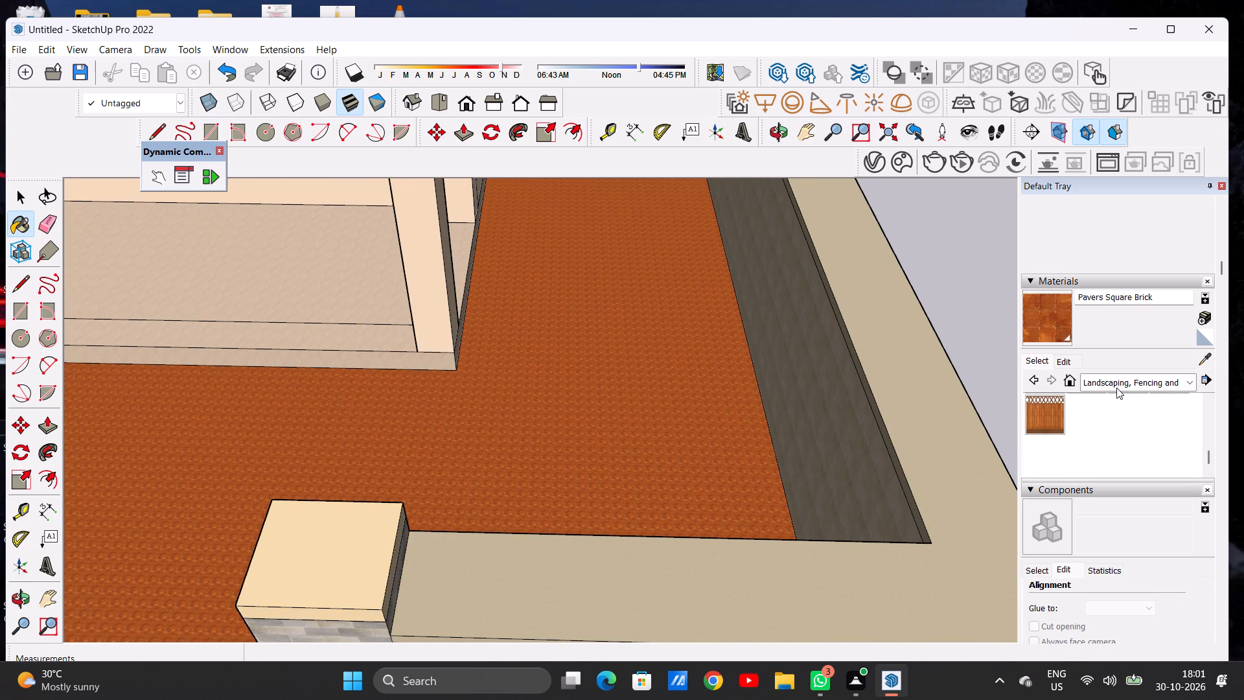
pyautogui.click(1116, 388)
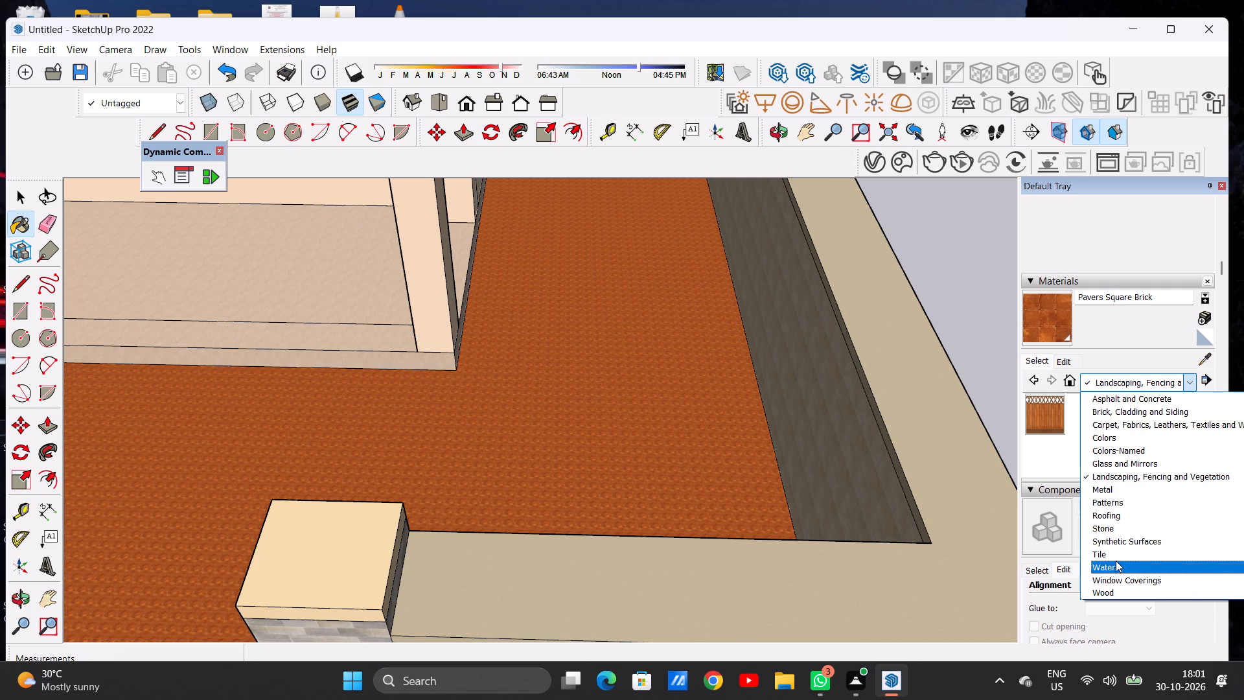
pyautogui.click(1115, 555)
pyautogui.scroll(-5, 1105, 462)
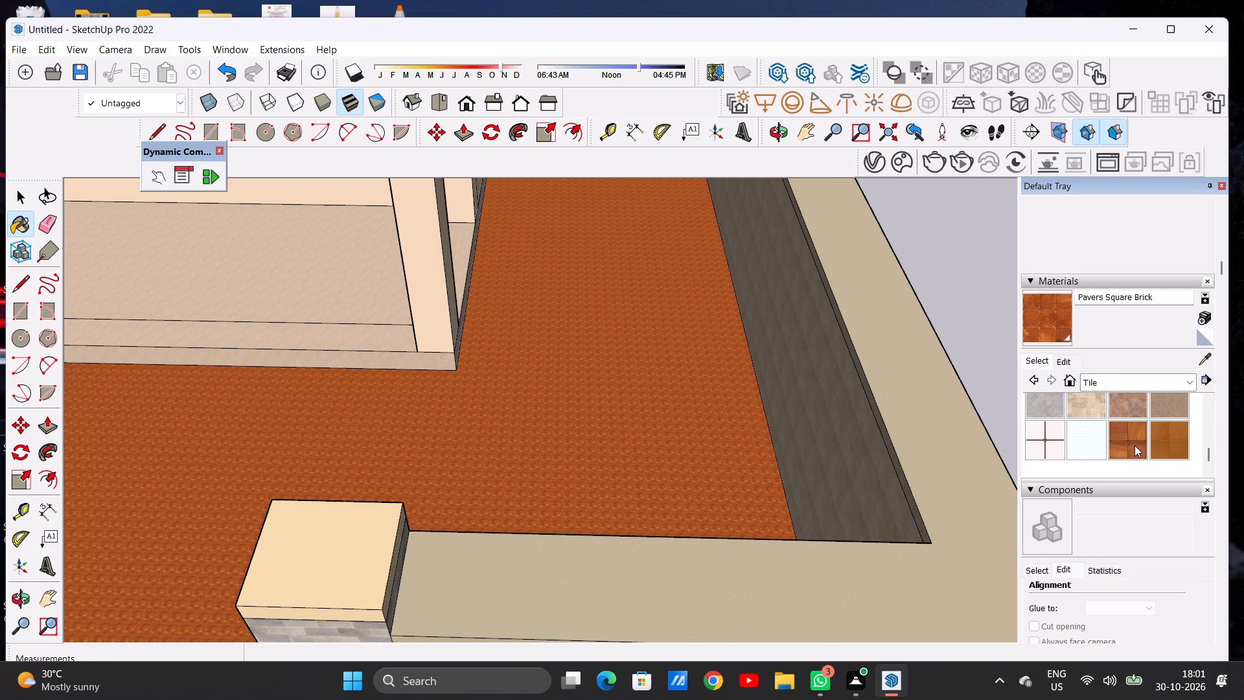
pyautogui.click(1135, 445)
pyautogui.click(684, 450)
pyautogui.scroll(3, 687, 456)
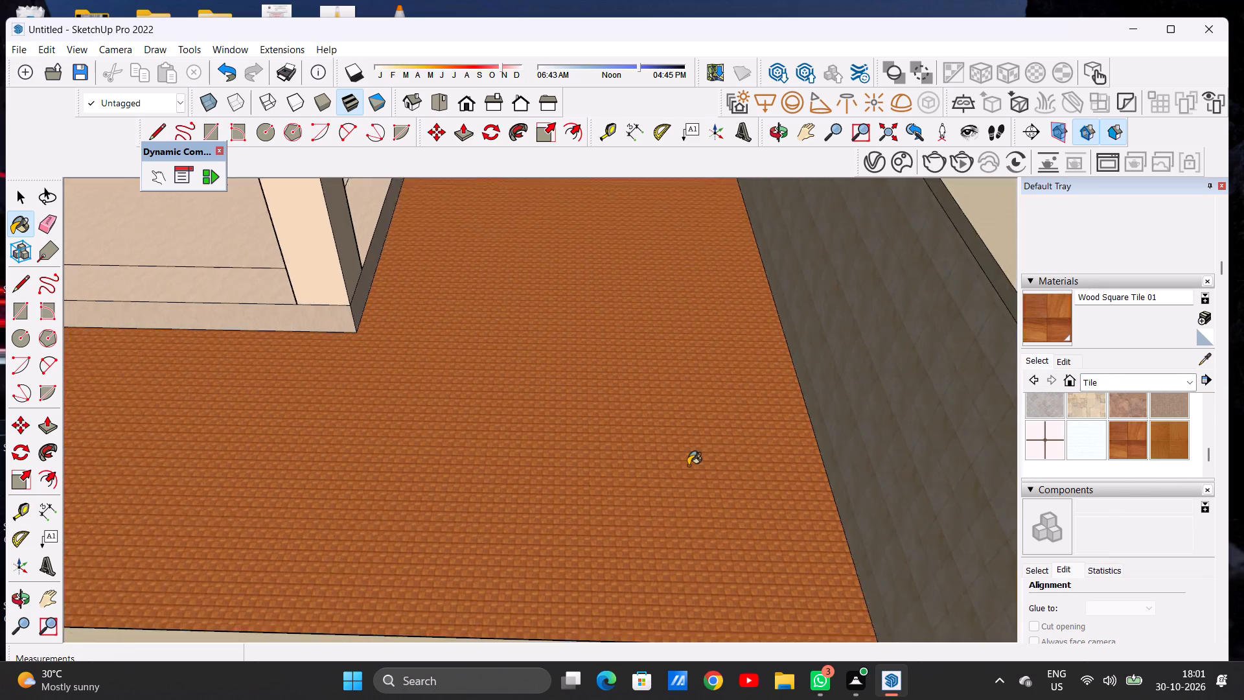
pyautogui.scroll(2, 688, 465)
pyautogui.scroll(-1, 688, 465)
pyautogui.scroll(2, 688, 465)
pyautogui.scroll(-12, 722, 460)
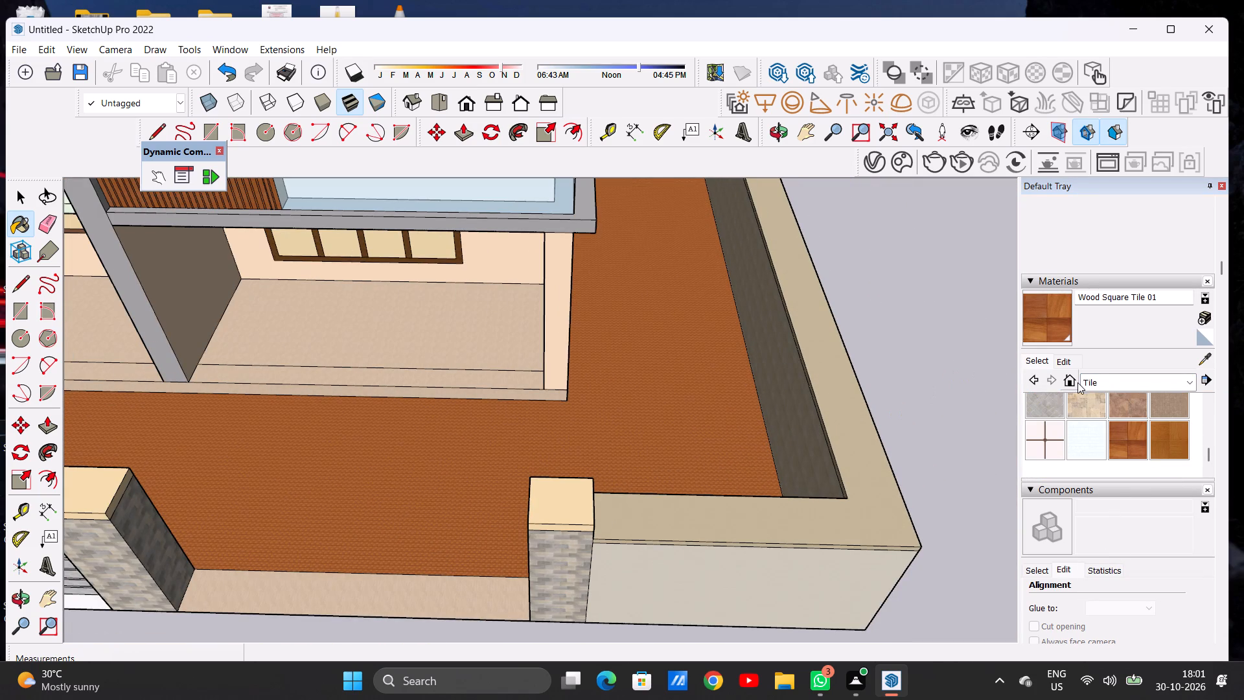
# Set the Wood Square Tile 01 texture size to 10' by 10', and leave the Paint Bucket.
pyautogui.click(1055, 364)
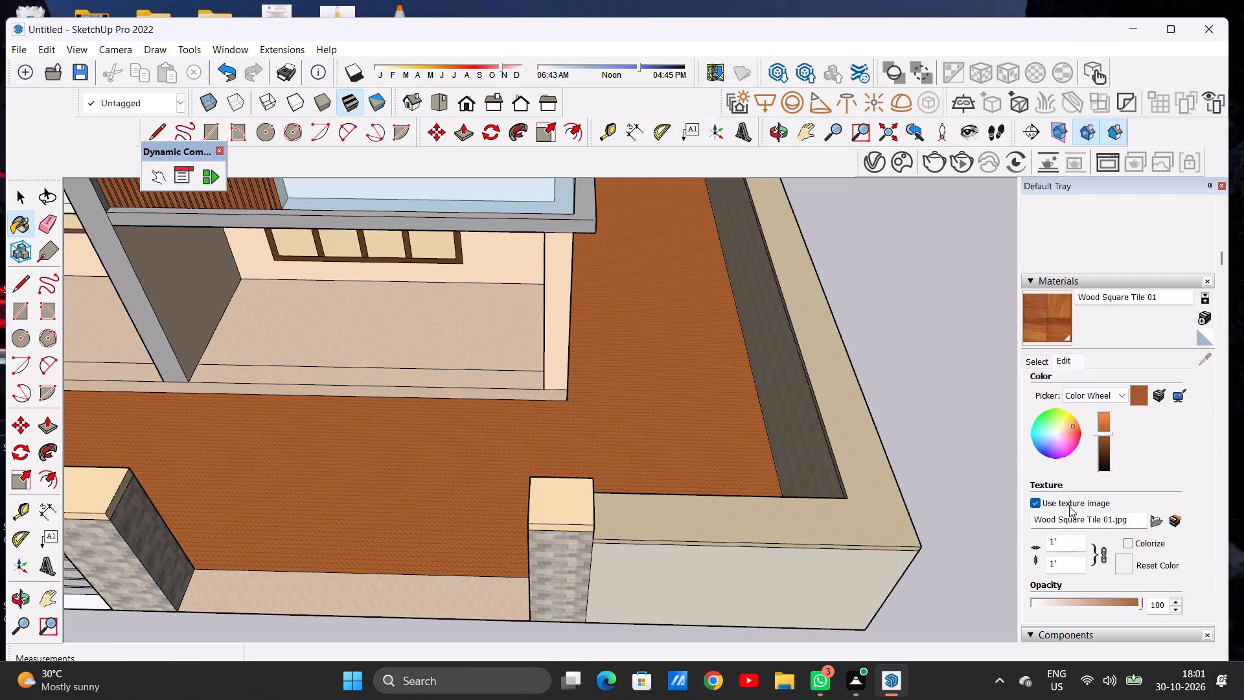
pyautogui.click(1069, 564)
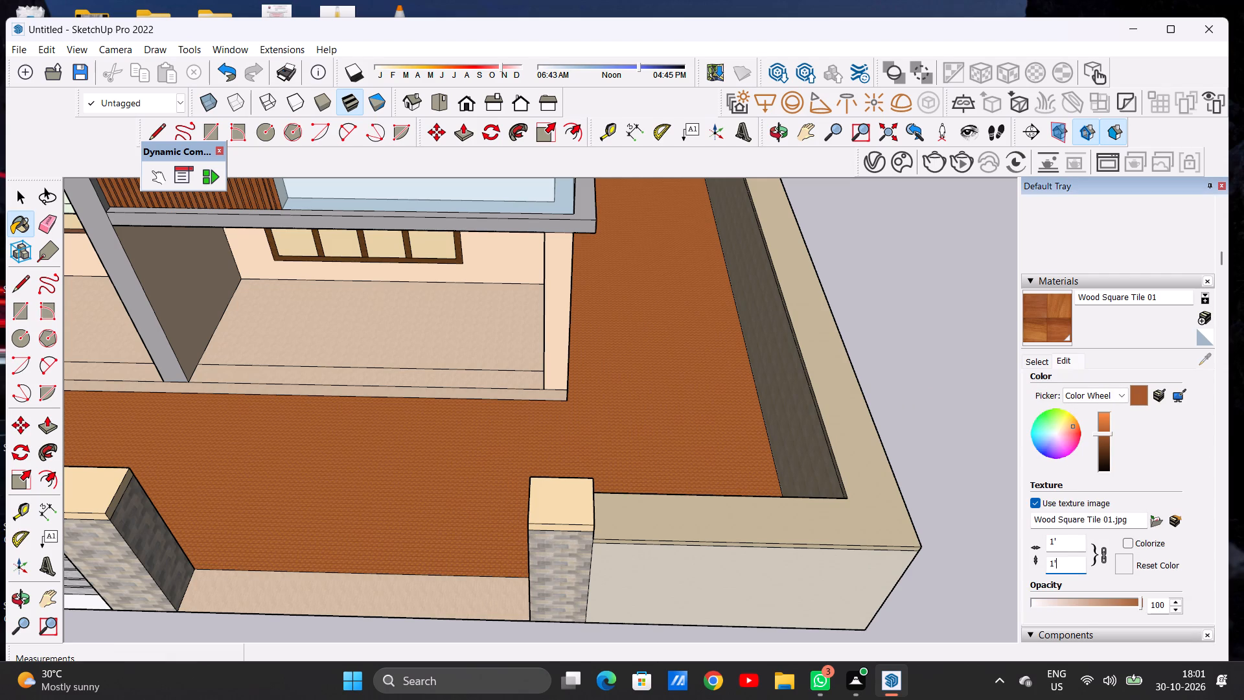
pyautogui.press('BackSpace')
pyautogui.press('BackSpace')
pyautogui.press('BackSpace')
pyautogui.press('BackSpace')
pyautogui.press('BackSpace')
pyautogui.press('BackSpace')
pyautogui.press('BackSpace')
pyautogui.press('BackSpace')
pyautogui.press('BackSpace')
pyautogui.press('BackSpace')
pyautogui.press('BackSpace')
pyautogui.press('BackSpace')
pyautogui.press('BackSpace')
pyautogui.write("5'")
pyautogui.press('BackSpace')
pyautogui.write("10'")
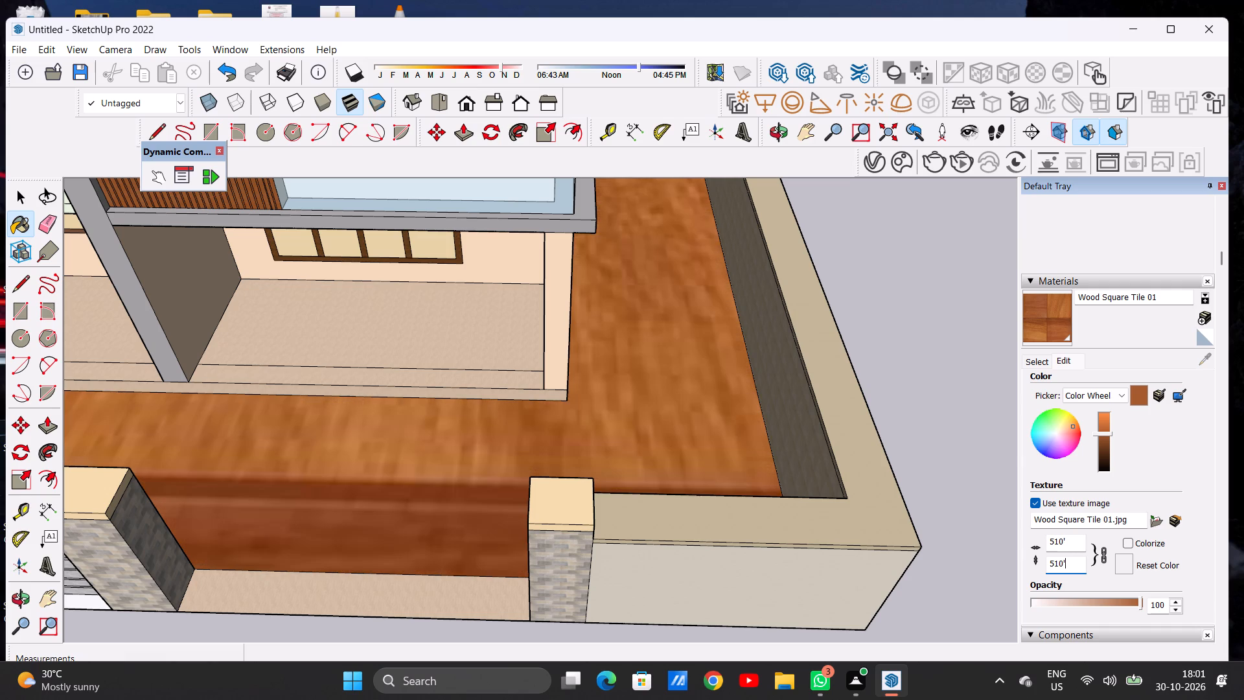
pyautogui.press('BackSpace')
pyautogui.press('BackSpace')
pyautogui.press('BackSpace')
pyautogui.press('BackSpace')
pyautogui.press('BackSpace')
pyautogui.press('BackSpace')
pyautogui.press('BackSpace')
pyautogui.press('BackSpace')
pyautogui.press('BackSpace')
pyautogui.press('BackSpace')
pyautogui.press('BackSpace')
pyautogui.press('BackSpace')
pyautogui.press('BackSpace')
pyautogui.press('BackSpace')
pyautogui.press('BackSpace')
pyautogui.press('BackSpace')
pyautogui.press('BackSpace')
pyautogui.press('BackSpace')
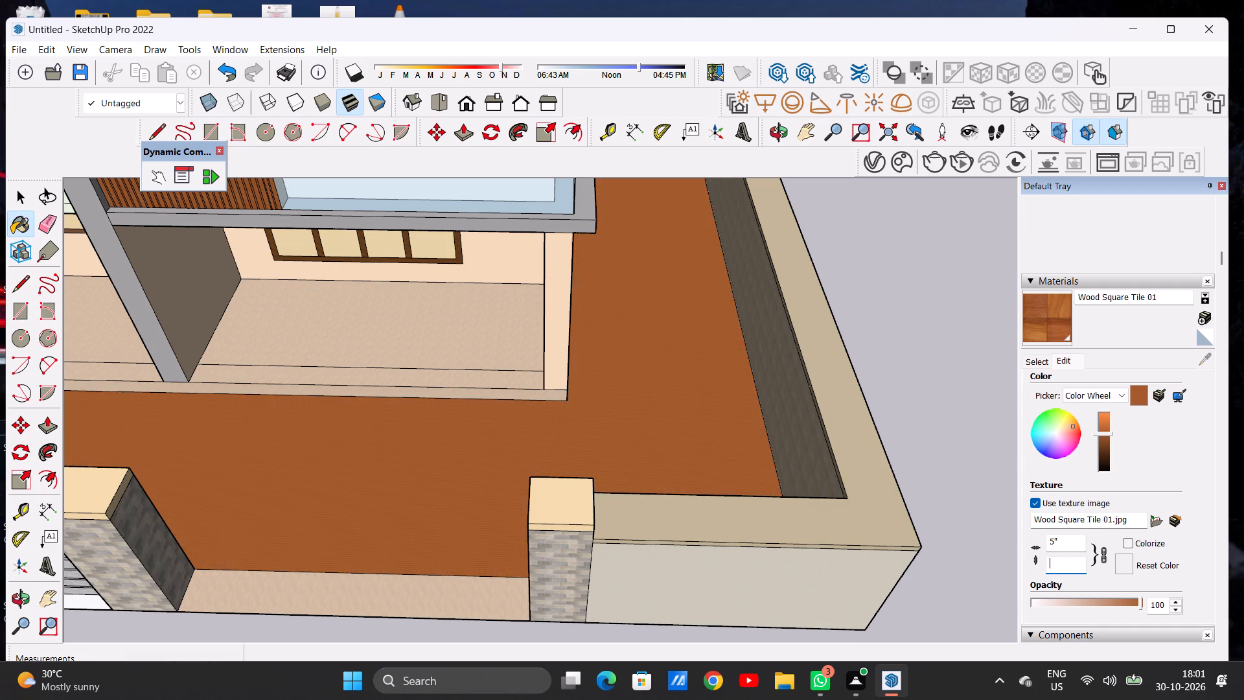
pyautogui.write("10'")
pyautogui.press('Return')
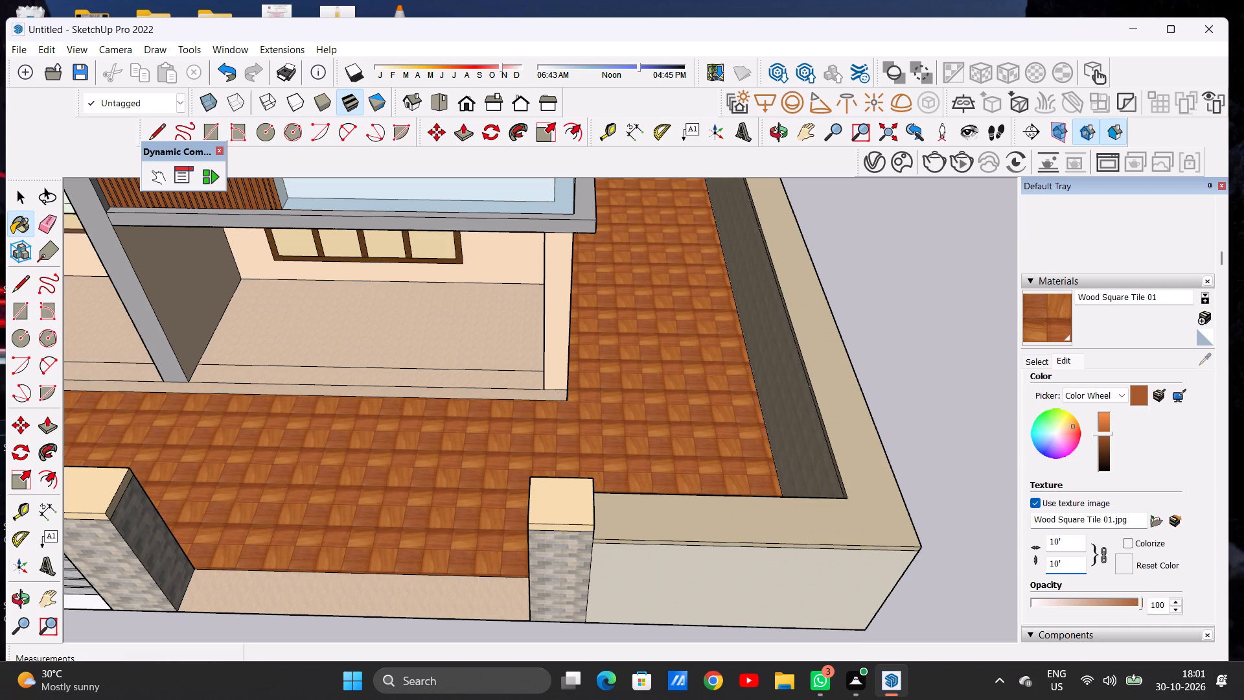
pyautogui.scroll(-13, 671, 387)
pyautogui.scroll(1, 684, 391)
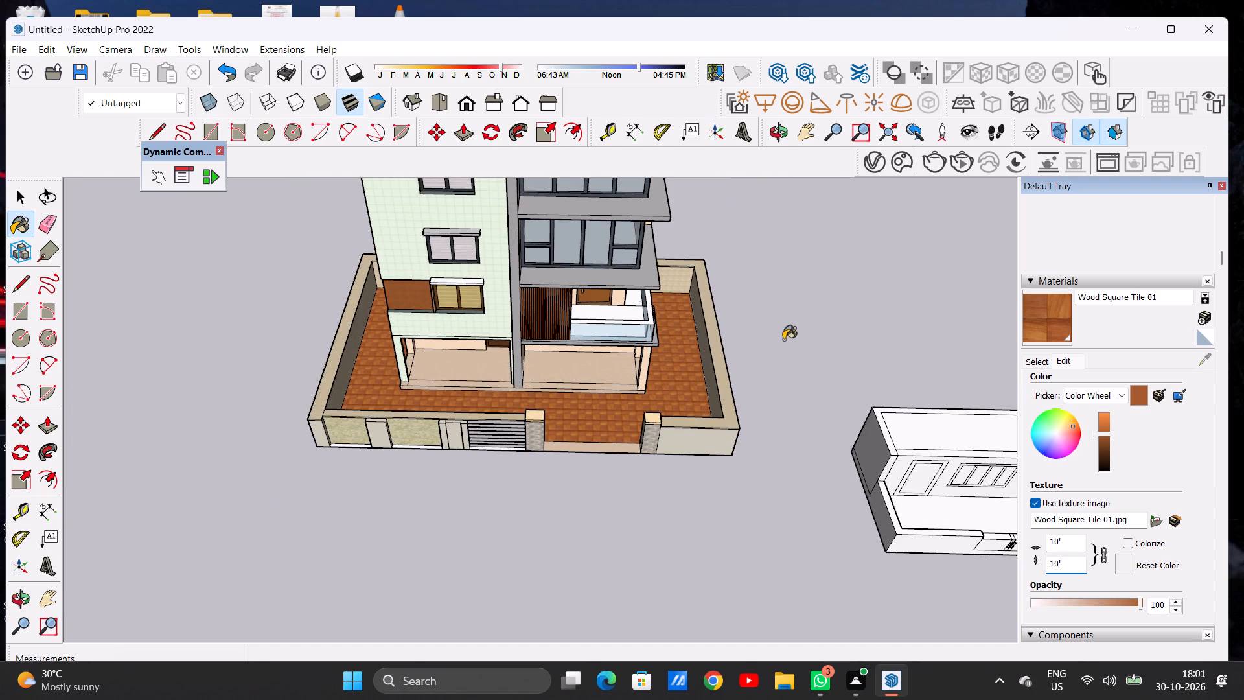
pyautogui.press('space')
pyautogui.press('space')
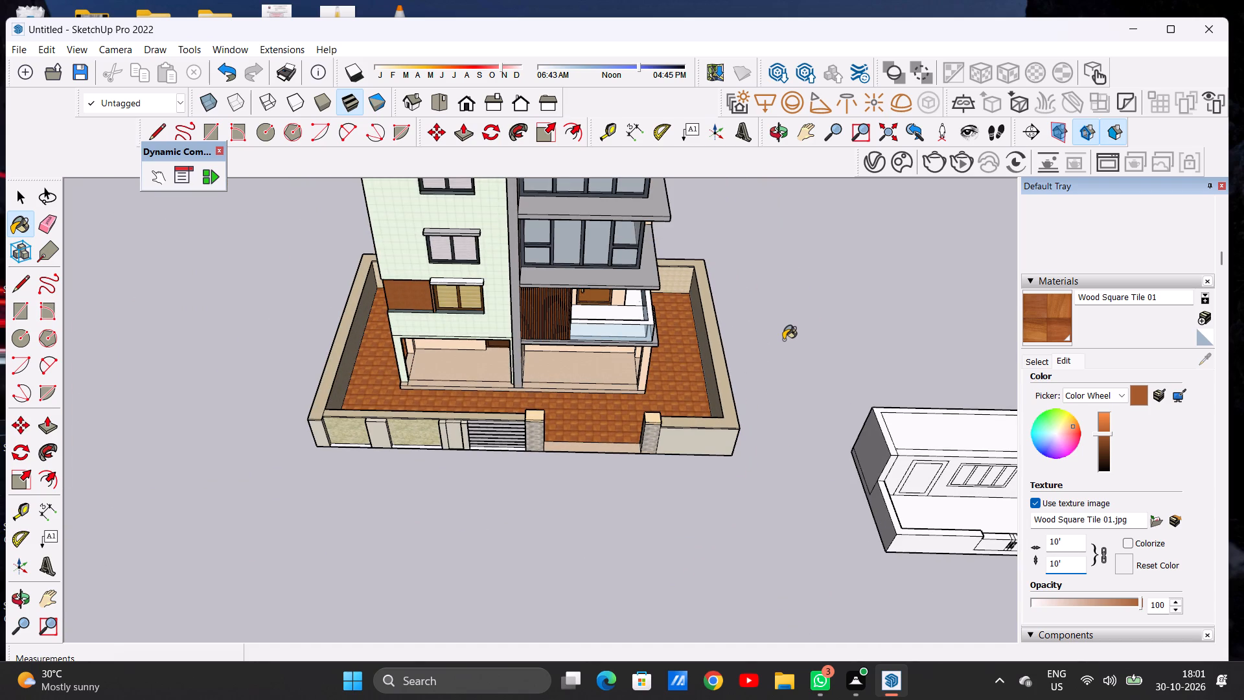
pyautogui.click(783, 340)
pyautogui.press('space')
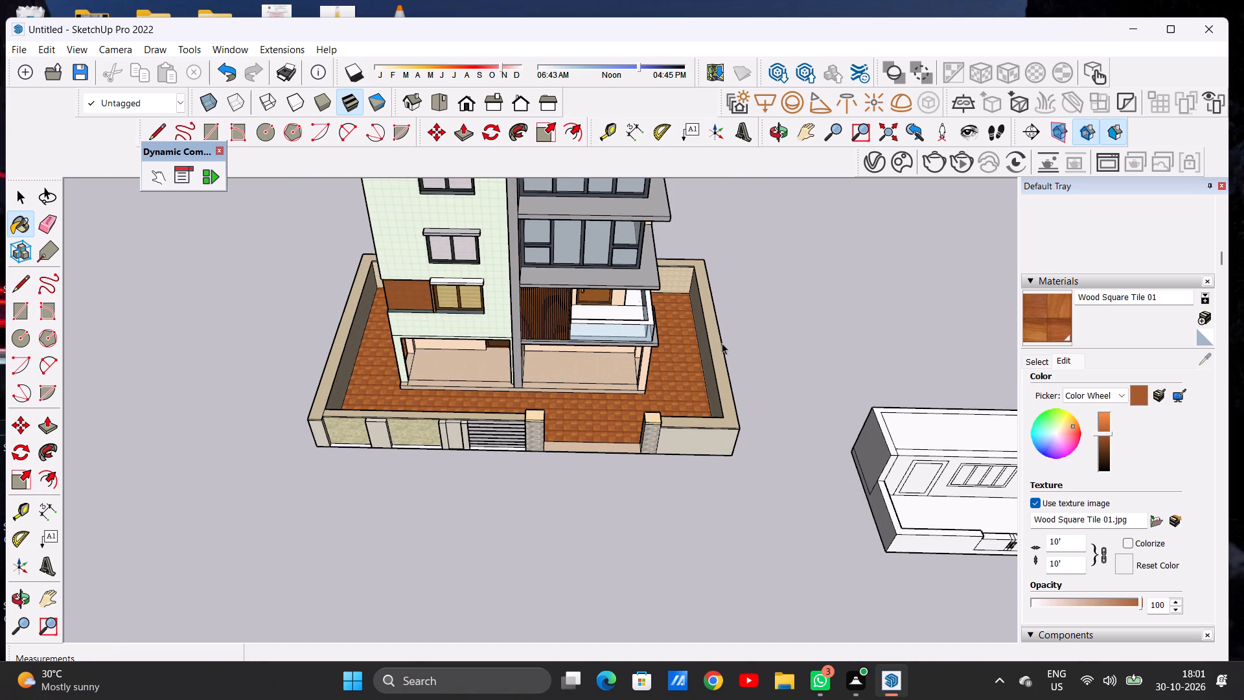
# Examine the tiled courtyard around the painted house from several angles, including the gate opening, the ground-floor porch and the side passages.
pyautogui.scroll(12, 626, 404)
pyautogui.scroll(1, 708, 374)
pyautogui.moveTo(702, 376); pyautogui.dragTo(259, 458, button='middle')
pyautogui.scroll(6, 421, 505)
pyautogui.scroll(-1, 425, 507)
pyautogui.scroll(15, 425, 507)
pyautogui.scroll(-13, 481, 487)
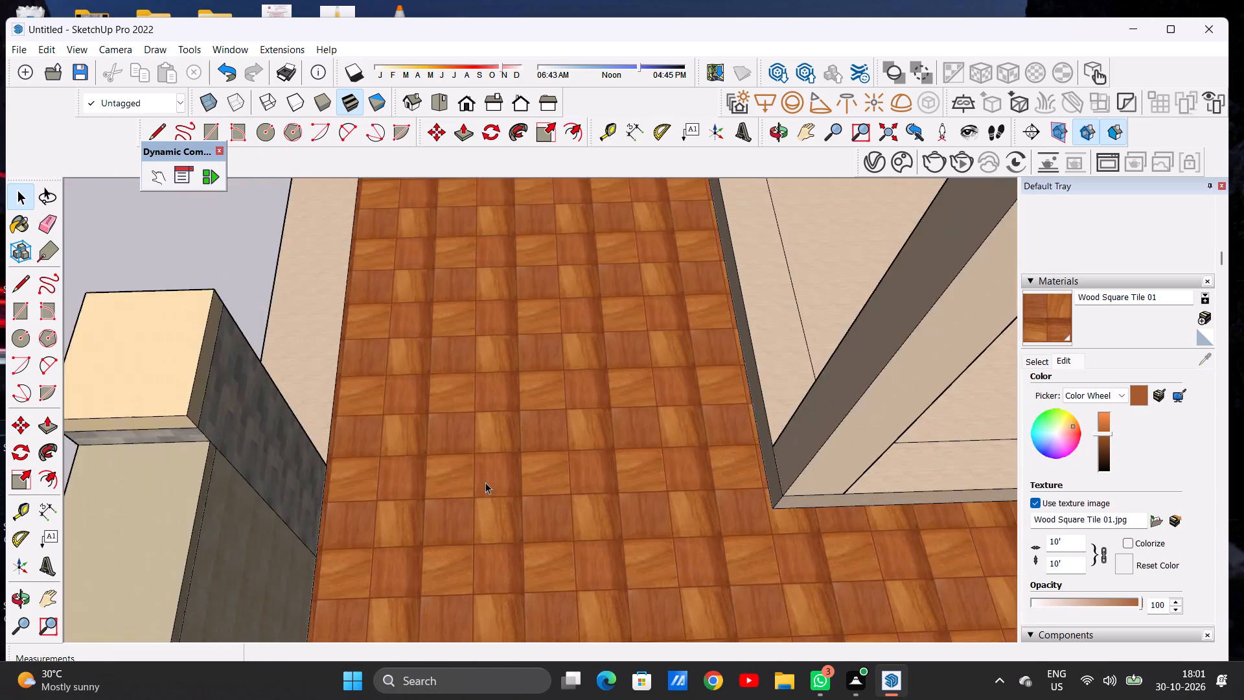
pyautogui.scroll(-20, 485, 482)
pyautogui.scroll(-3, 485, 482)
pyautogui.scroll(1, 493, 486)
pyautogui.scroll(-8, 493, 486)
pyautogui.moveTo(494, 501); pyautogui.dragTo(702, 426, button='middle')
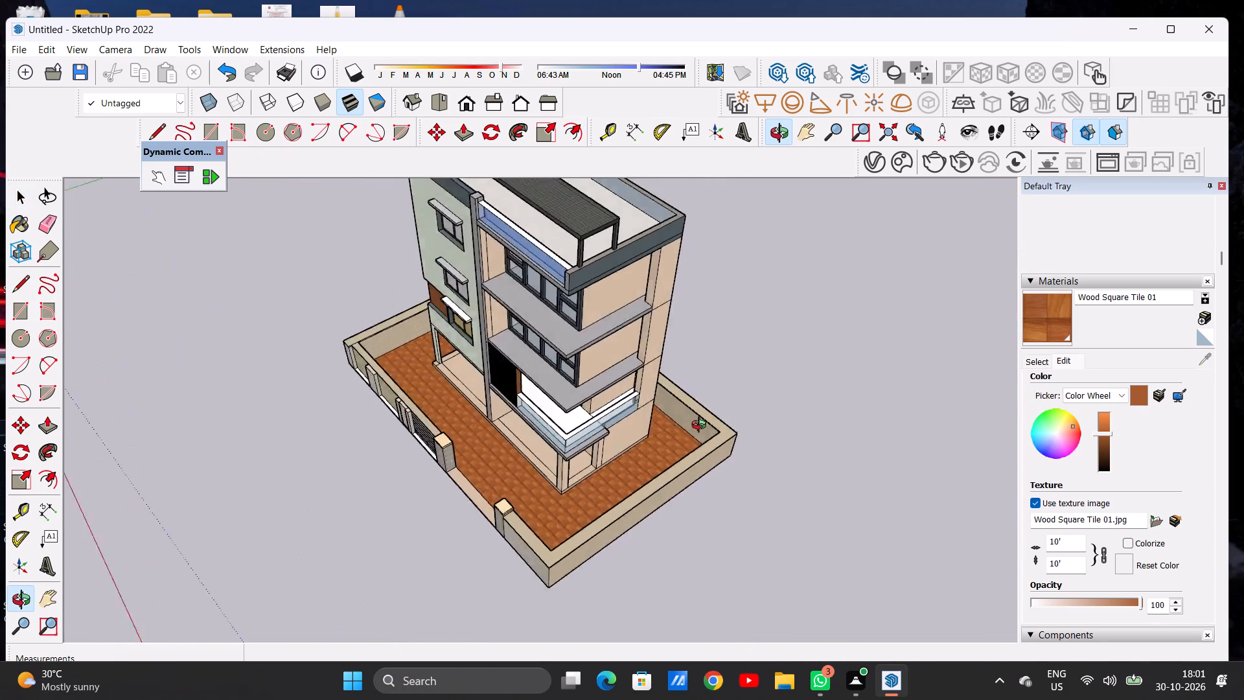
pyautogui.moveTo(702, 426); pyautogui.dragTo(793, 406, button='middle')
pyautogui.moveTo(476, 550); pyautogui.dragTo(645, 434, button='middle')
pyautogui.scroll(-6, 632, 413)
pyautogui.moveTo(605, 450); pyautogui.dragTo(564, 491, button='middle')
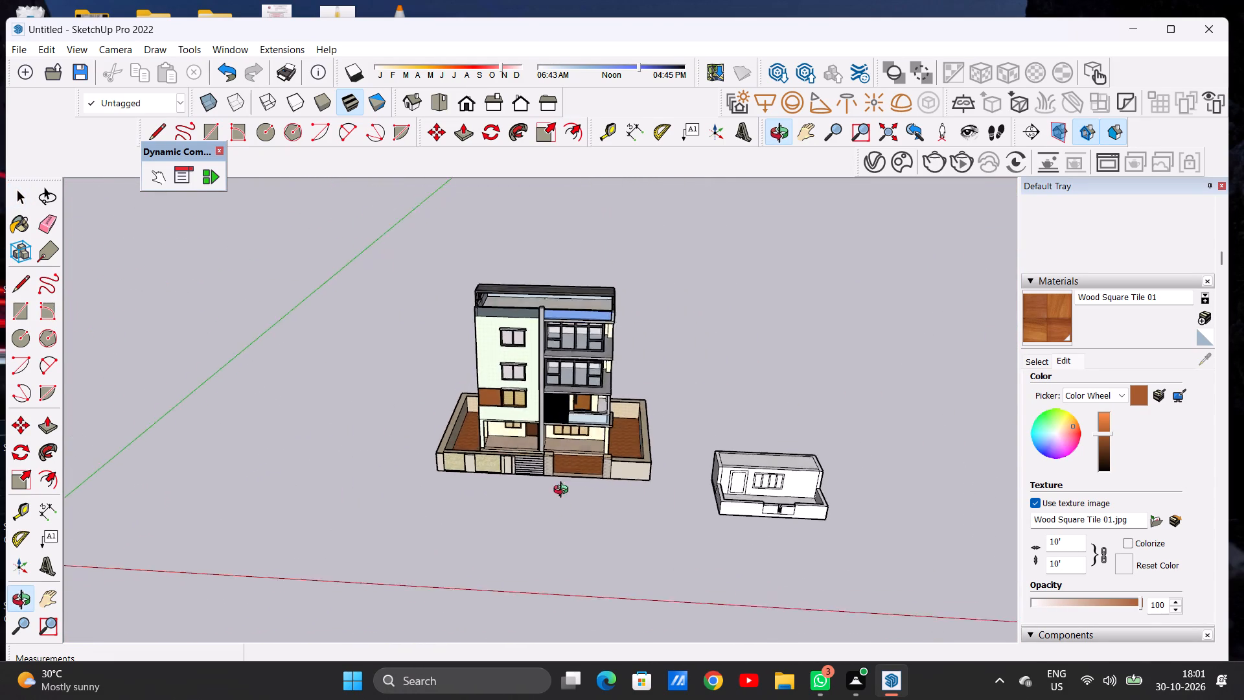
pyautogui.moveTo(564, 491); pyautogui.dragTo(570, 524, button='middle')
pyautogui.scroll(5, 568, 471)
pyautogui.scroll(-1, 568, 471)
pyautogui.scroll(19, 568, 471)
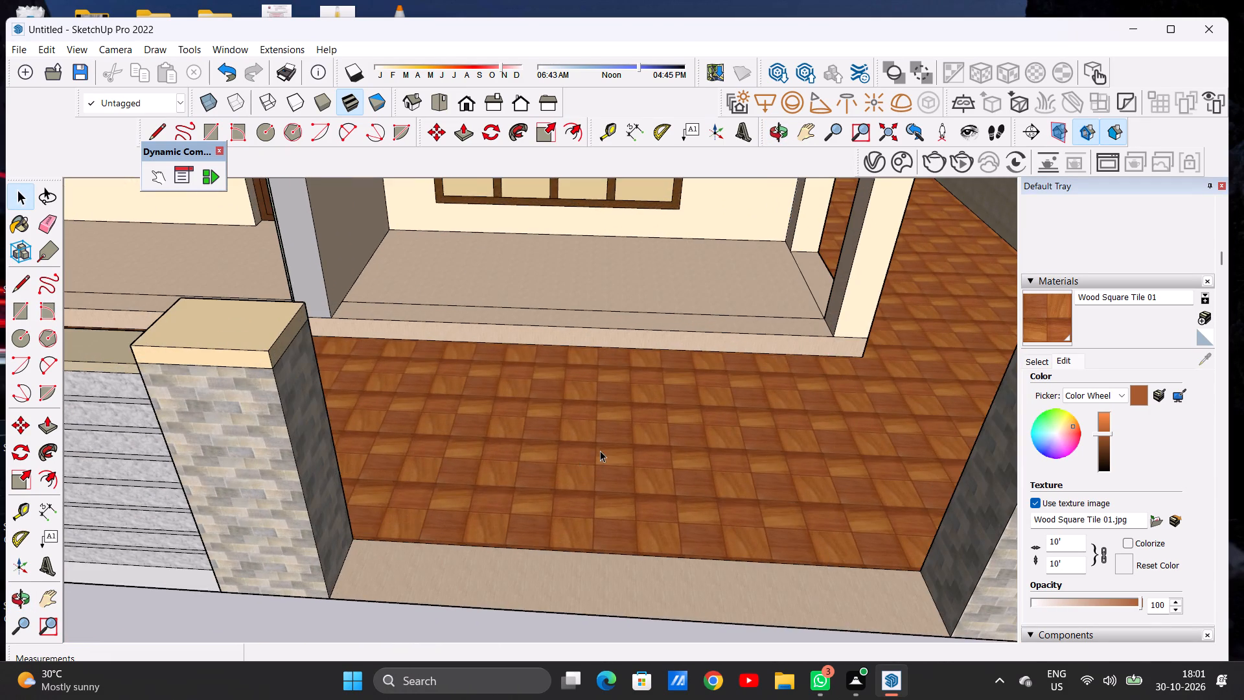
pyautogui.moveTo(575, 454); pyautogui.dragTo(585, 485, button='middle')
pyautogui.scroll(1, 585, 485)
pyautogui.scroll(-6, 546, 498)
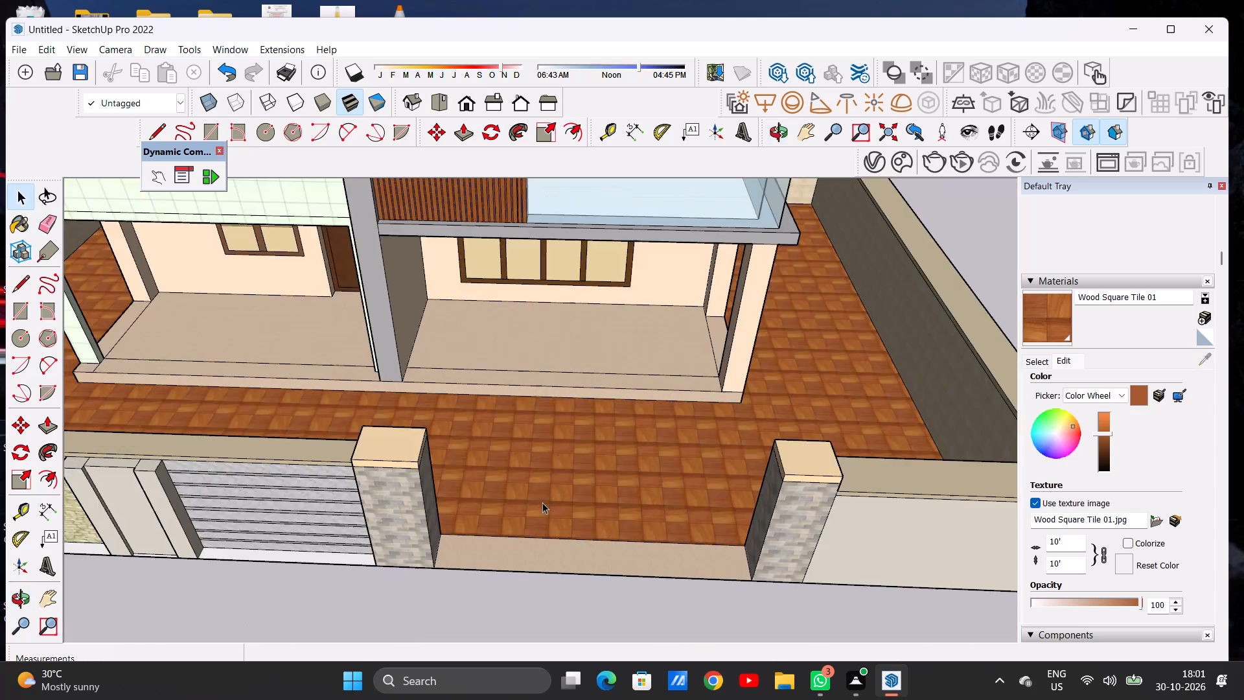
pyautogui.scroll(-15, 542, 502)
pyautogui.scroll(2, 536, 474)
pyautogui.scroll(-1, 536, 474)
pyautogui.scroll(4, 536, 474)
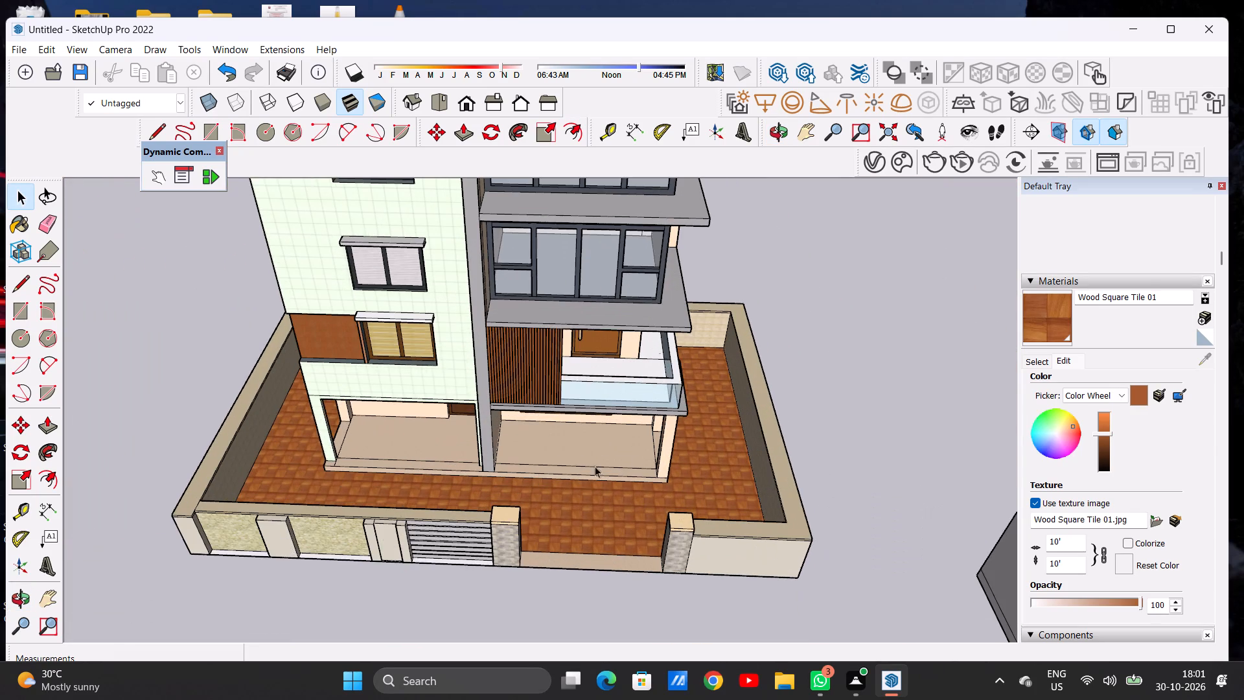
pyautogui.moveTo(642, 445); pyautogui.dragTo(371, 393, button='middle')
pyautogui.scroll(1, 640, 485)
pyautogui.scroll(-1, 645, 492)
pyautogui.scroll(5, 647, 496)
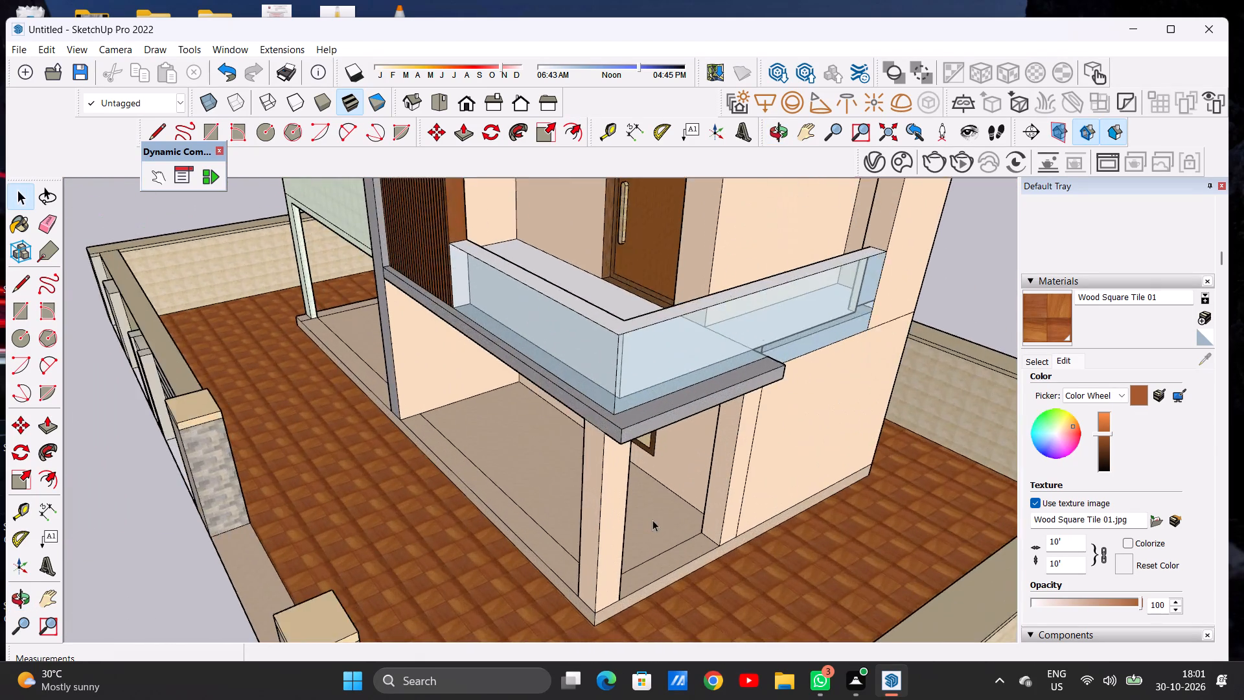
pyautogui.scroll(9, 652, 520)
pyautogui.scroll(-12, 656, 415)
pyautogui.moveTo(667, 474); pyautogui.dragTo(756, 494, button='middle')
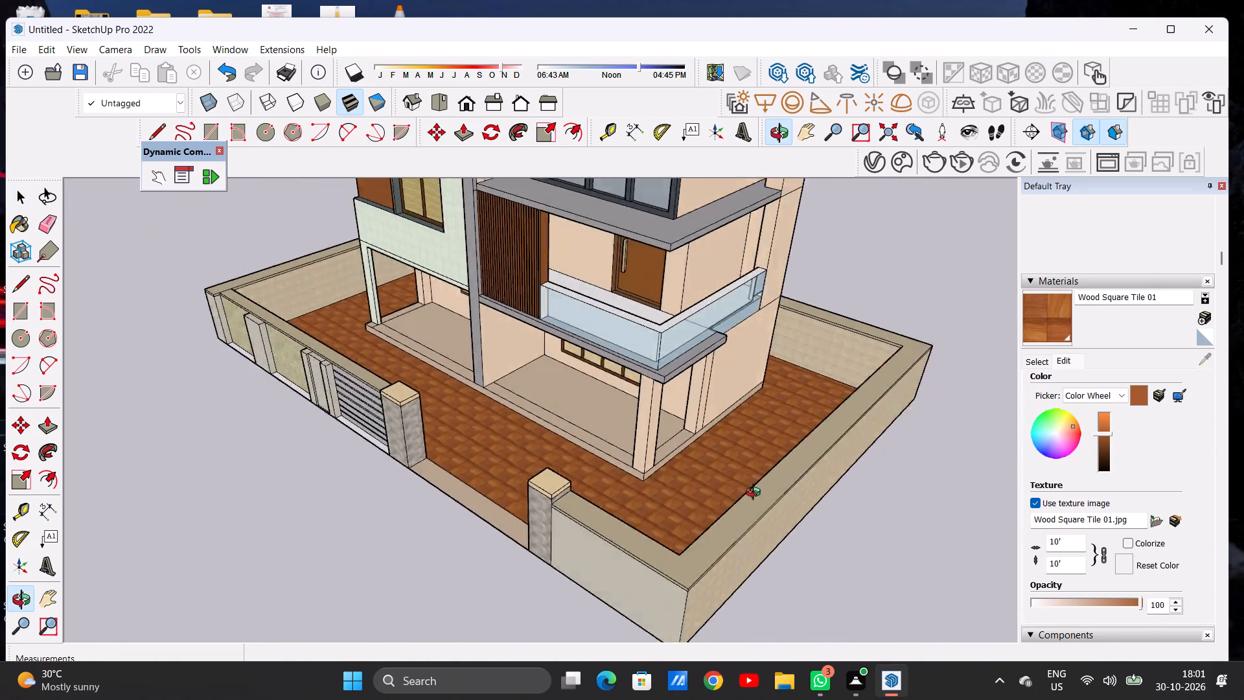
# Examine the tiled courtyard around the painted house from the front, sides and rear, and close up at the gate opening.
pyautogui.moveTo(756, 494); pyautogui.dragTo(838, 485, button='middle')
pyautogui.moveTo(599, 478); pyautogui.dragTo(735, 482, button='middle')
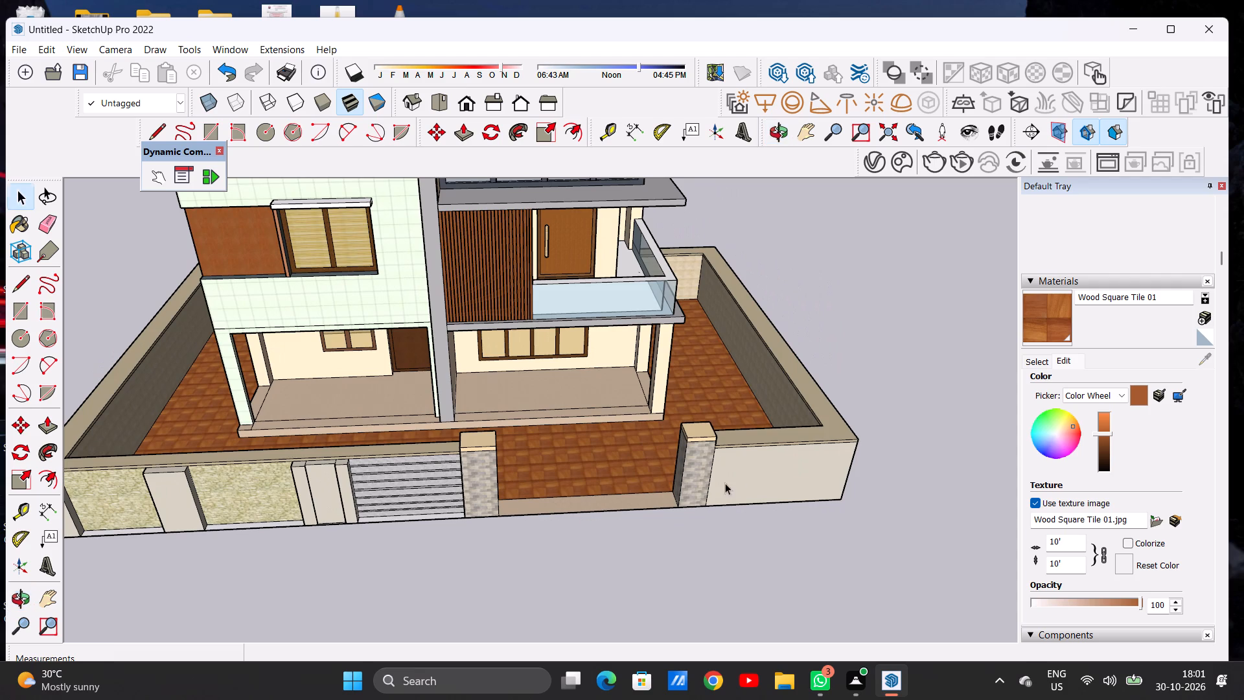
pyautogui.moveTo(208, 419); pyautogui.dragTo(731, 336, button='middle')
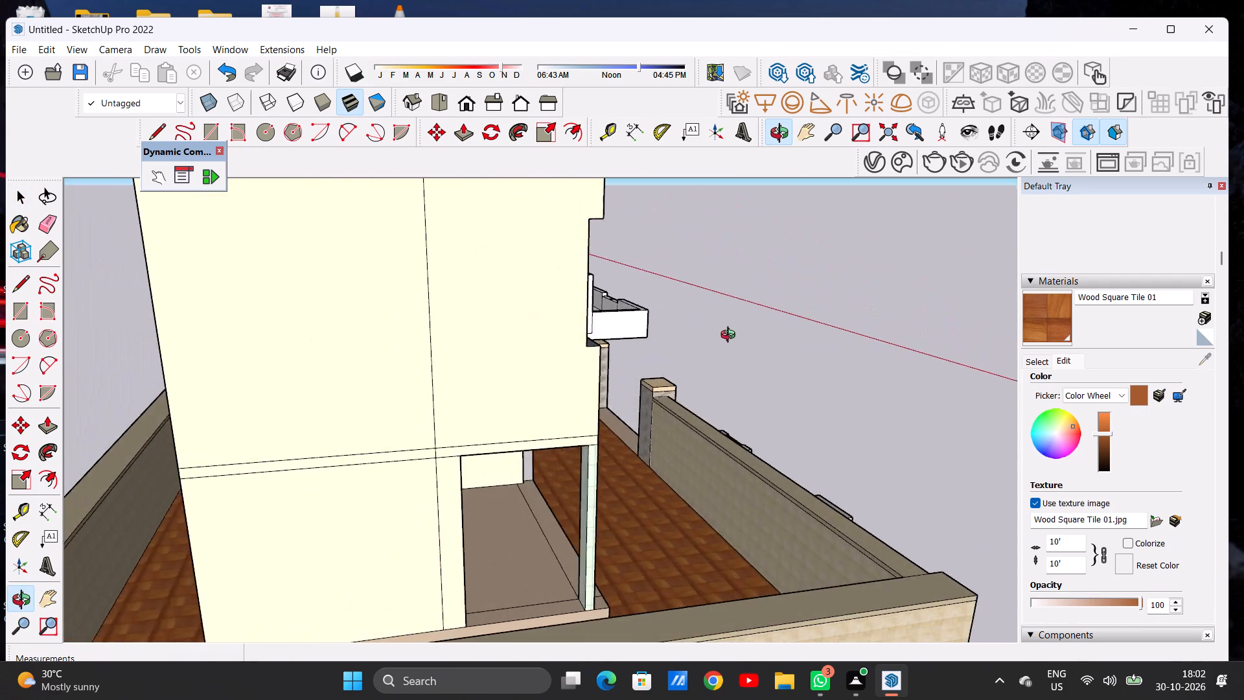
pyautogui.moveTo(731, 336); pyautogui.dragTo(496, 364, button='middle')
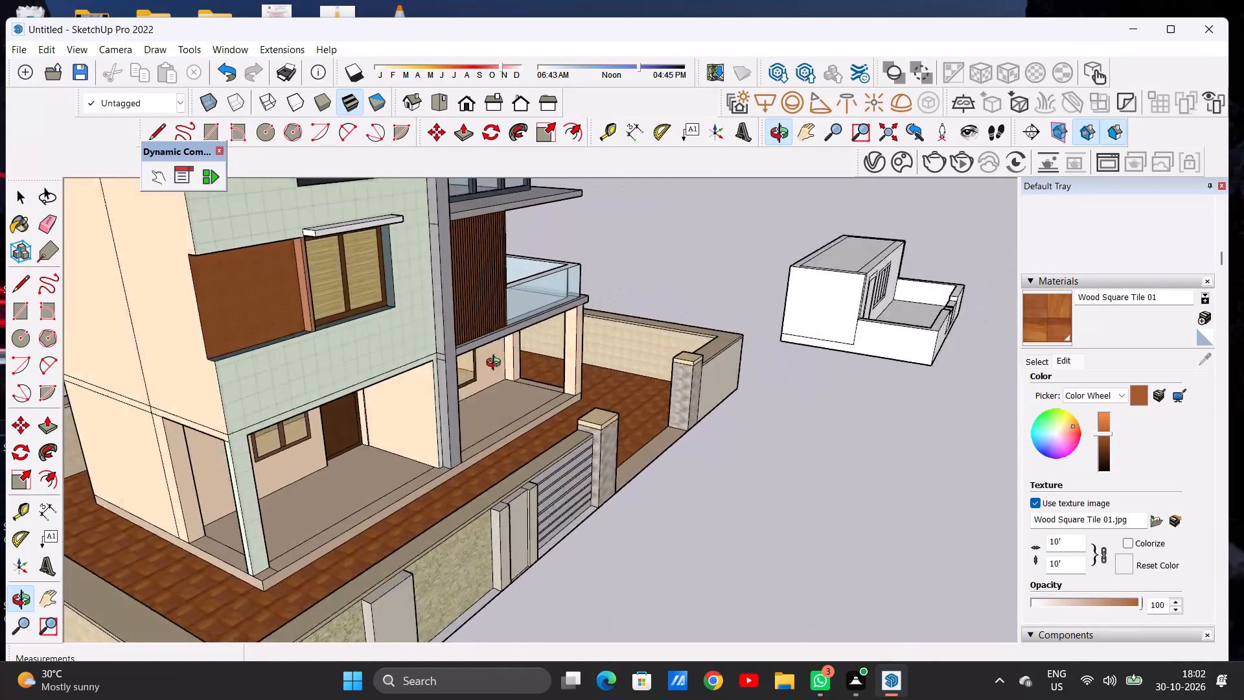
pyautogui.moveTo(496, 364); pyautogui.dragTo(515, 364, button='middle')
pyautogui.scroll(1, 536, 378)
pyautogui.scroll(-7, 546, 386)
pyautogui.moveTo(349, 424); pyautogui.dragTo(676, 364, button='middle')
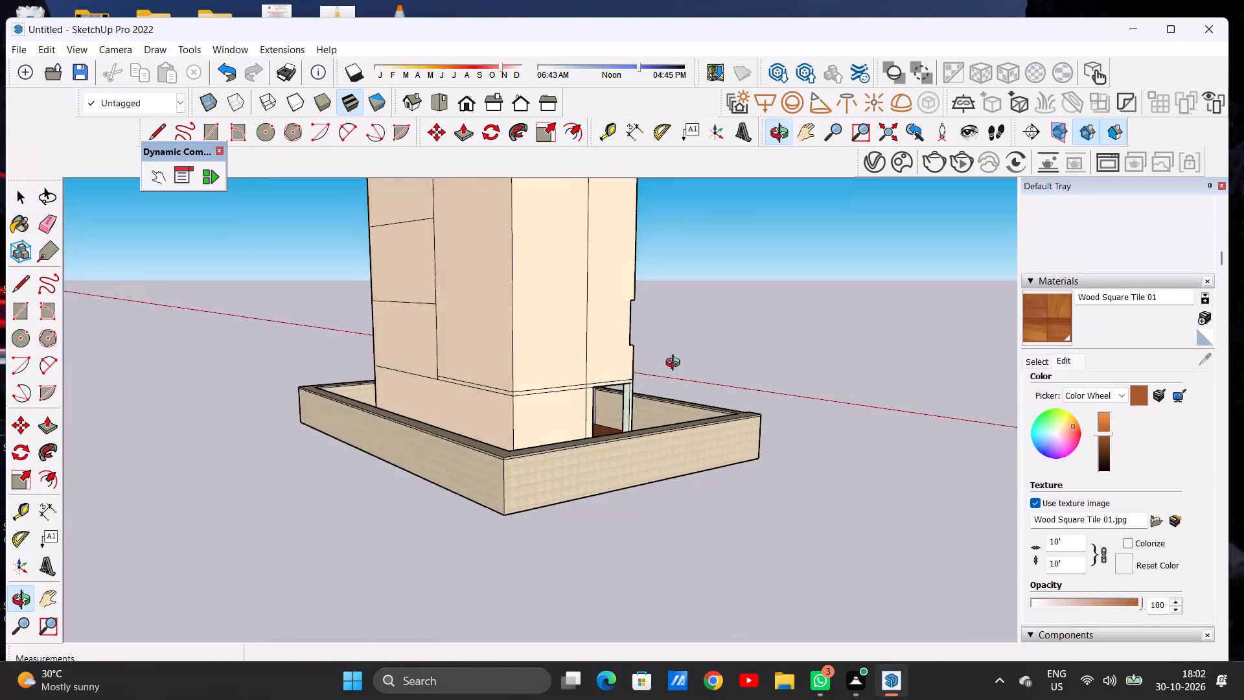
pyautogui.moveTo(676, 364); pyautogui.dragTo(305, 394, button='middle')
pyautogui.middleClick(305, 394)
pyautogui.moveTo(497, 396); pyautogui.dragTo(439, 396, button='middle')
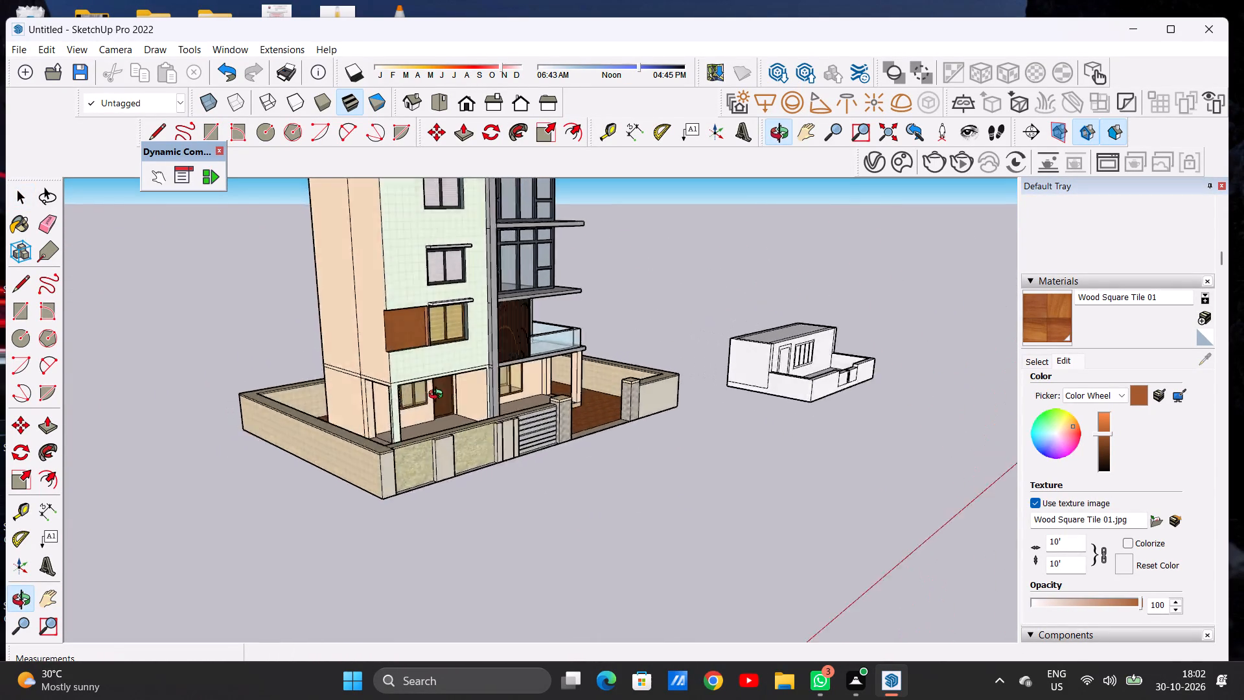
pyautogui.moveTo(439, 396); pyautogui.dragTo(270, 410, button='middle')
pyautogui.scroll(1, 587, 426)
pyautogui.scroll(-1, 589, 428)
pyautogui.scroll(2, 590, 430)
pyautogui.moveTo(581, 415); pyautogui.dragTo(537, 469, button='middle')
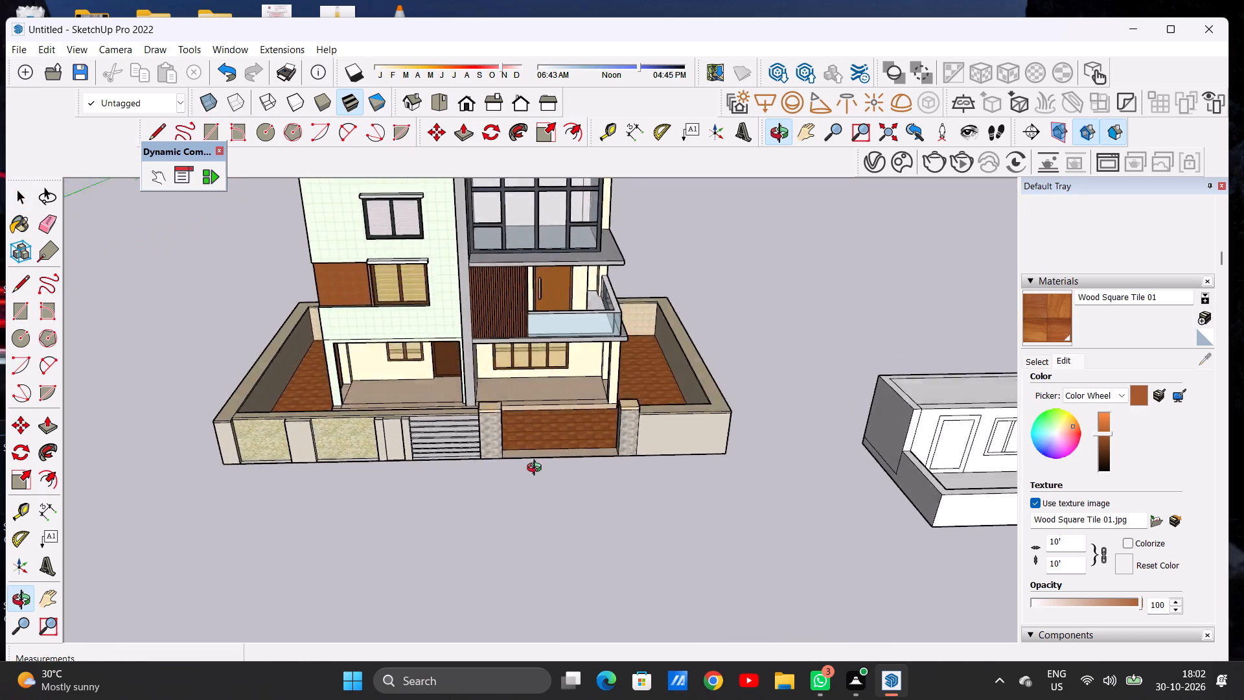
pyautogui.moveTo(537, 469); pyautogui.dragTo(502, 539, button='middle')
pyautogui.scroll(6, 535, 450)
pyautogui.scroll(-1, 534, 444)
pyautogui.scroll(6, 534, 444)
pyautogui.scroll(-1, 538, 434)
pyautogui.scroll(2, 538, 434)
pyautogui.moveTo(590, 426); pyautogui.dragTo(475, 445, button='middle')
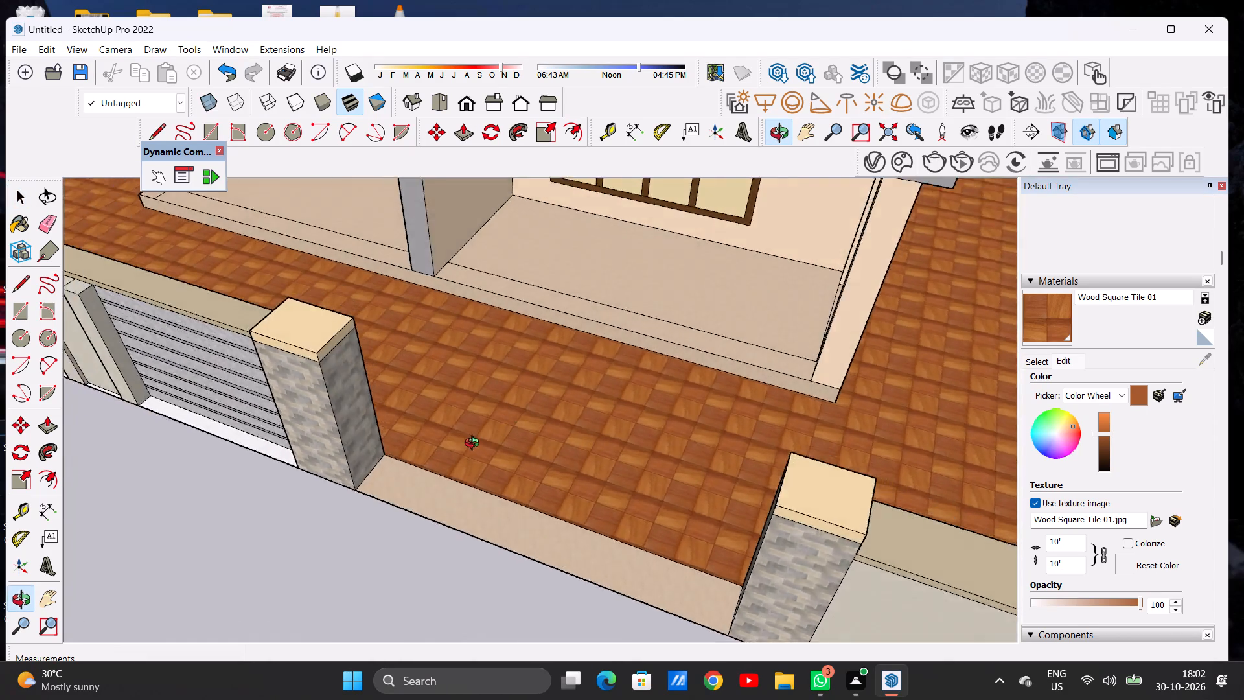
pyautogui.moveTo(475, 445); pyautogui.dragTo(623, 478, button='middle')
pyautogui.scroll(2, 623, 475)
pyautogui.scroll(-1, 623, 475)
pyautogui.scroll(4, 623, 475)
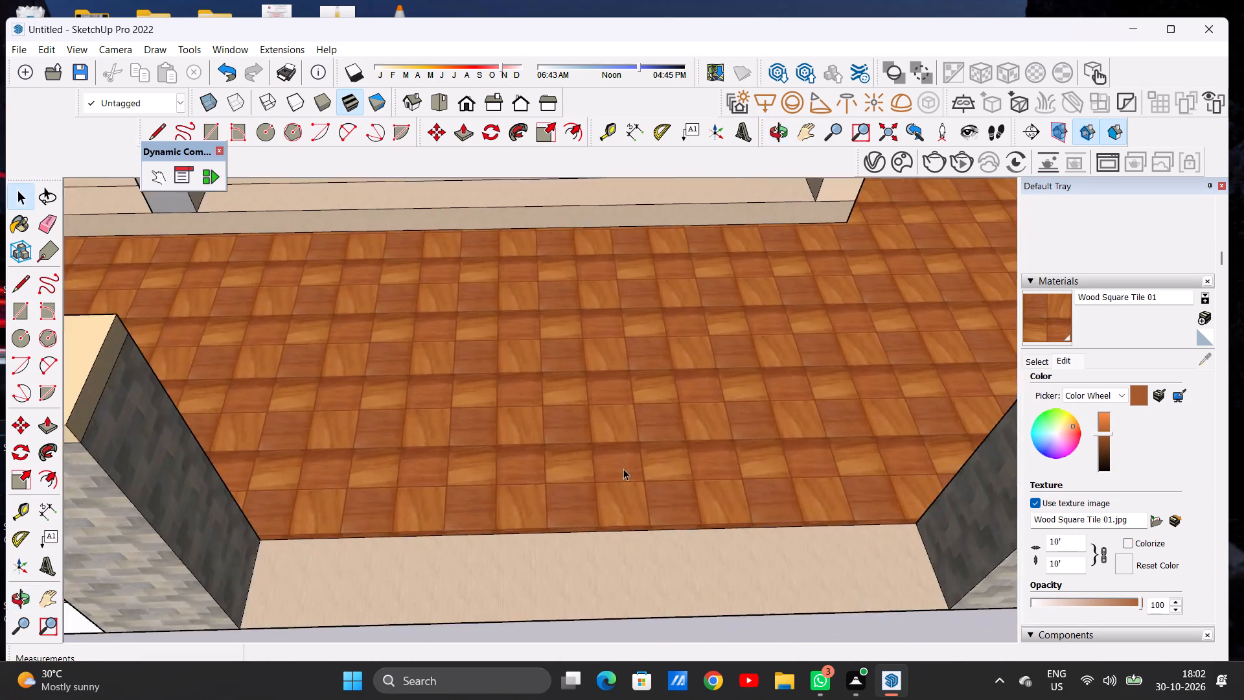
pyautogui.scroll(9, 623, 469)
pyautogui.scroll(-1, 630, 431)
pyautogui.scroll(4, 630, 431)
pyautogui.click(611, 404)
pyautogui.scroll(-11, 581, 441)
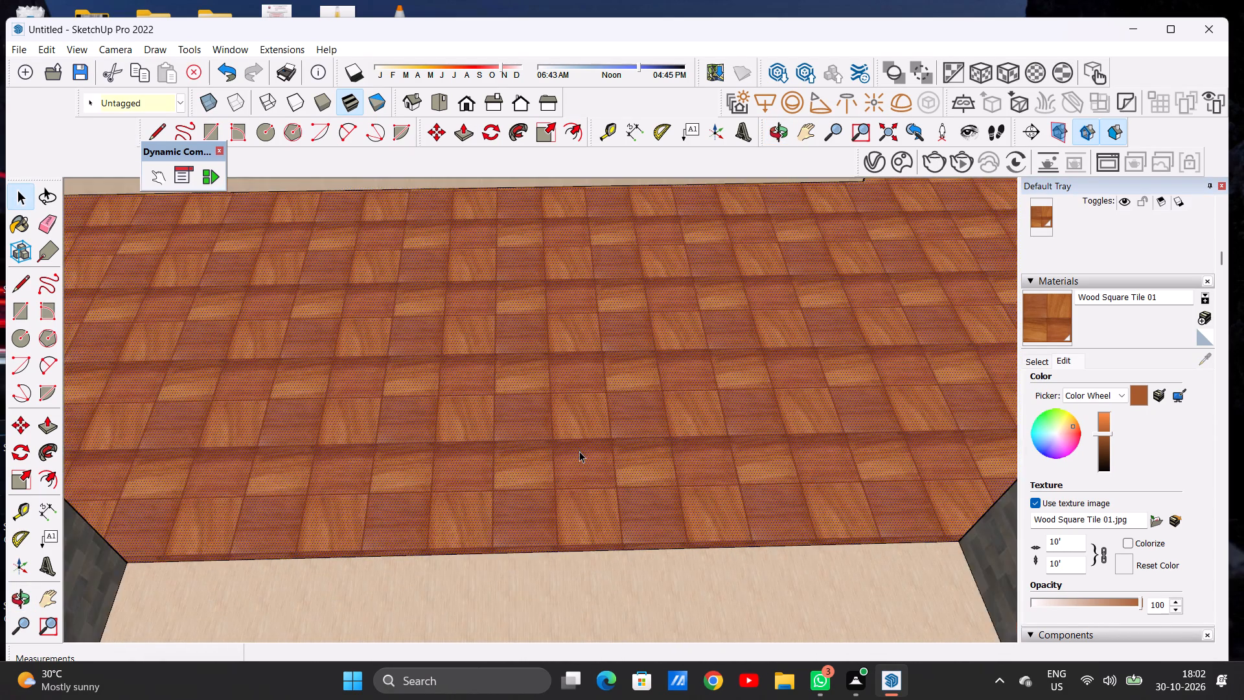
pyautogui.scroll(-20, 579, 451)
pyautogui.scroll(1, 608, 443)
pyautogui.scroll(-5, 614, 438)
pyautogui.click(818, 351)
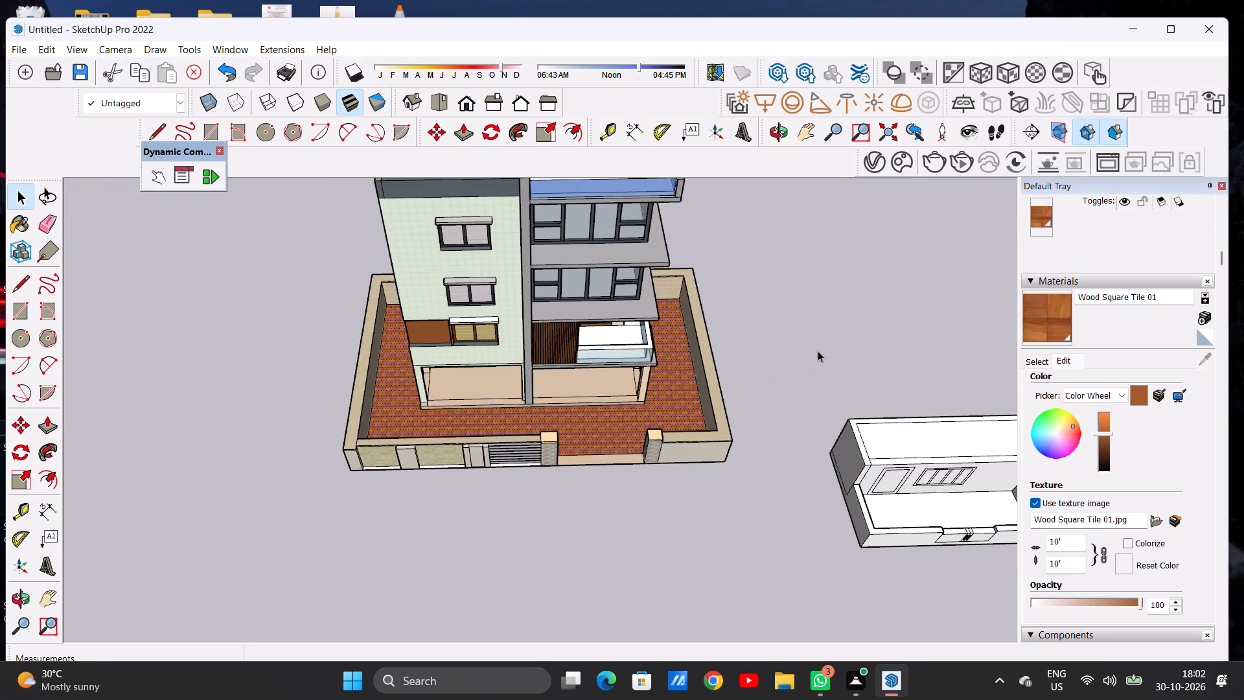
pyautogui.moveTo(663, 474); pyautogui.dragTo(651, 388, button='middle')
pyautogui.middleClick(651, 388)
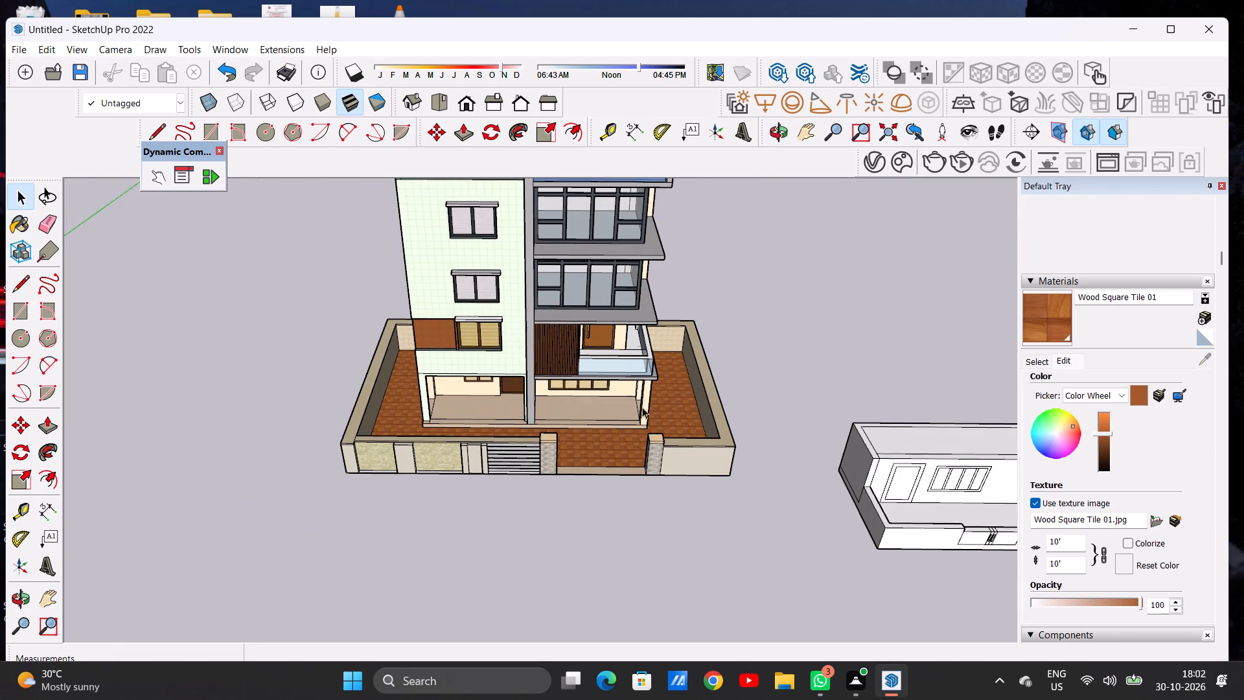
pyautogui.scroll(-6, 595, 484)
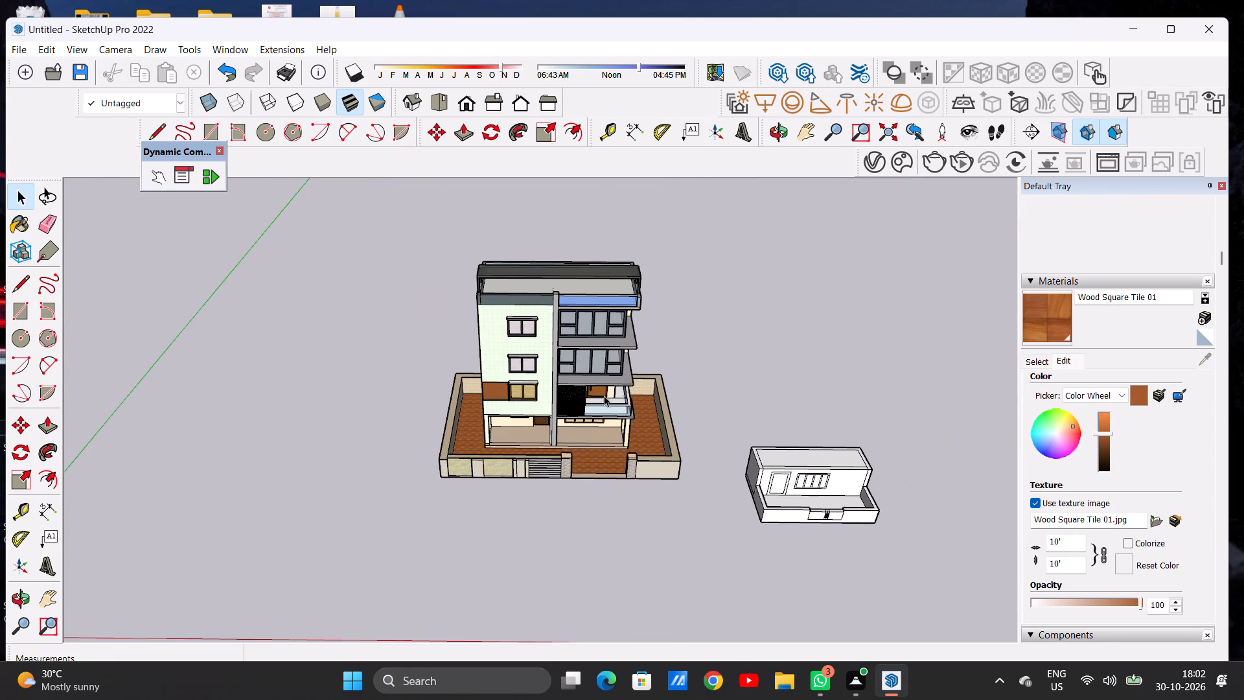
# Paint the main floor of the painted house's glass-railed balcony with Marble Carrara Floor Tile from the Tile materials.
pyautogui.scroll(2, 605, 347)
pyautogui.scroll(-1, 606, 345)
pyautogui.scroll(19, 606, 345)
pyautogui.moveTo(617, 388); pyautogui.dragTo(590, 395, button='middle')
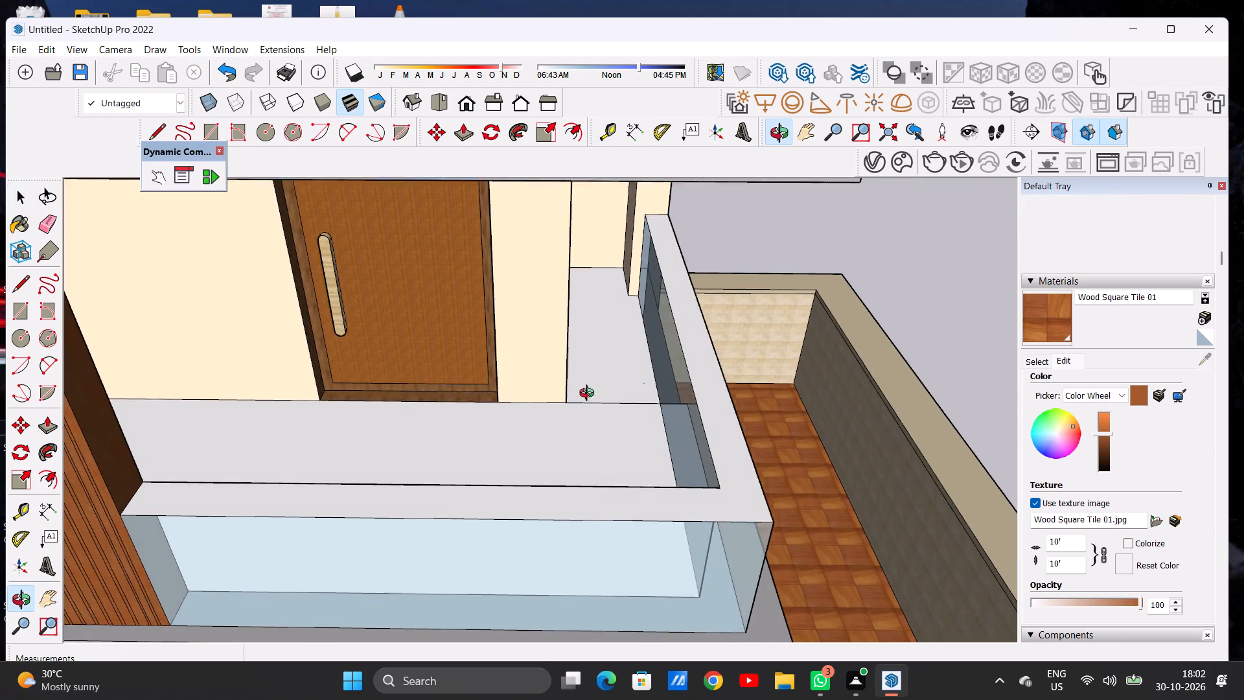
pyautogui.moveTo(590, 395); pyautogui.dragTo(498, 424, button='middle')
pyautogui.moveTo(591, 403); pyautogui.dragTo(454, 389, button='middle')
pyautogui.moveTo(444, 372); pyautogui.dragTo(444, 364, button='middle')
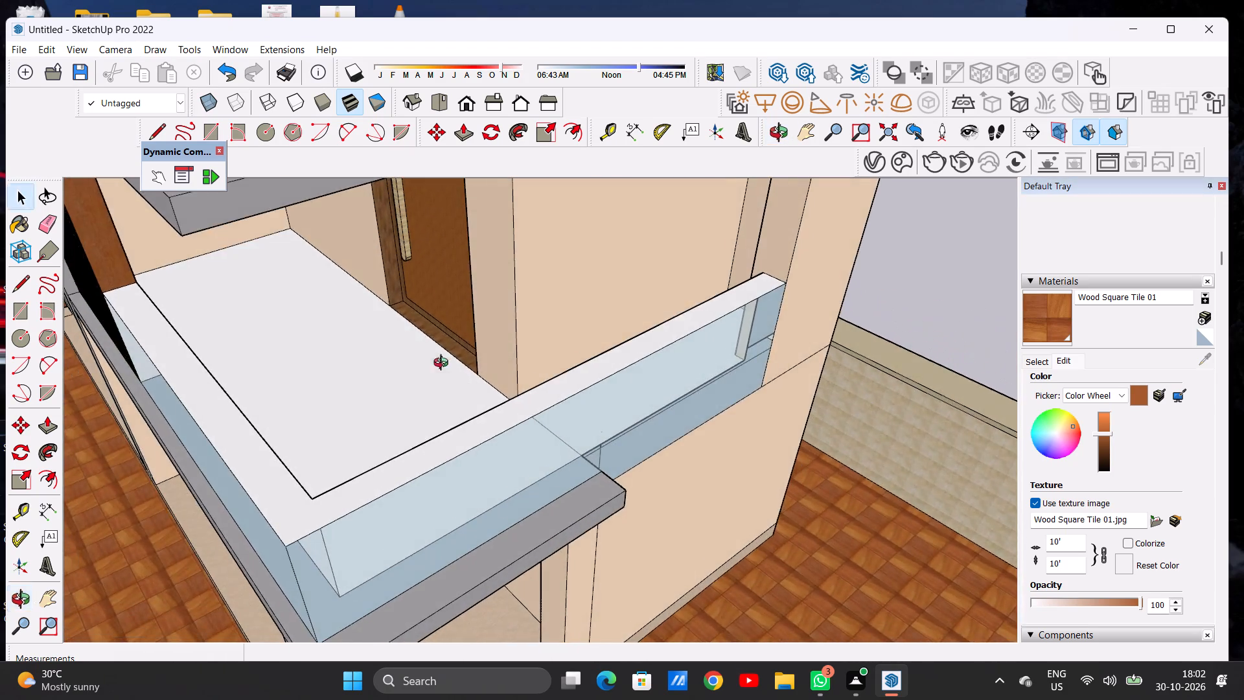
pyautogui.moveTo(444, 364); pyautogui.dragTo(493, 378, button='middle')
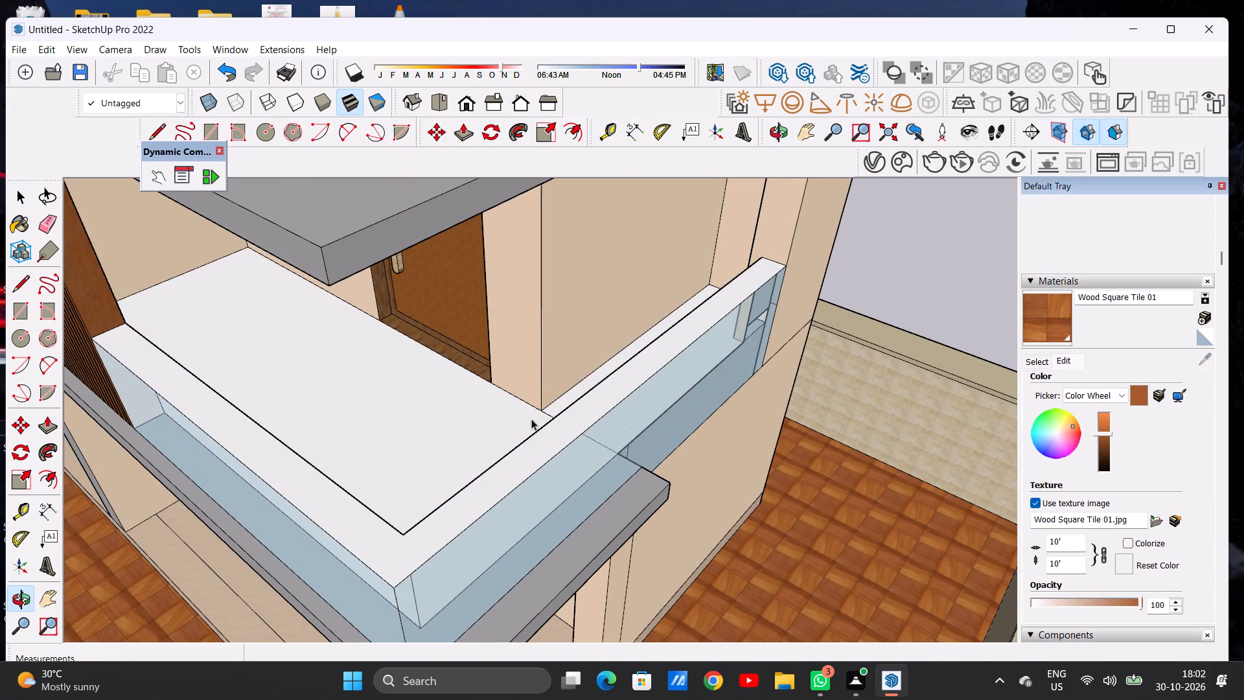
pyautogui.click(1037, 360)
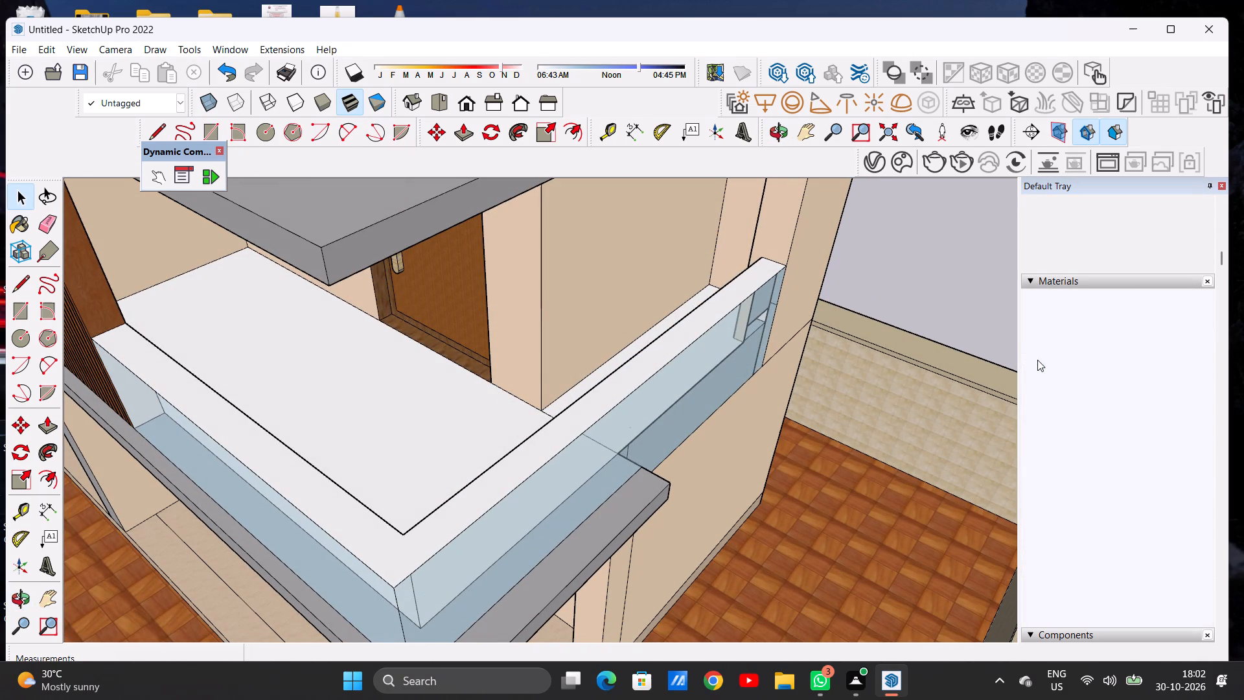
pyautogui.scroll(1, 1115, 431)
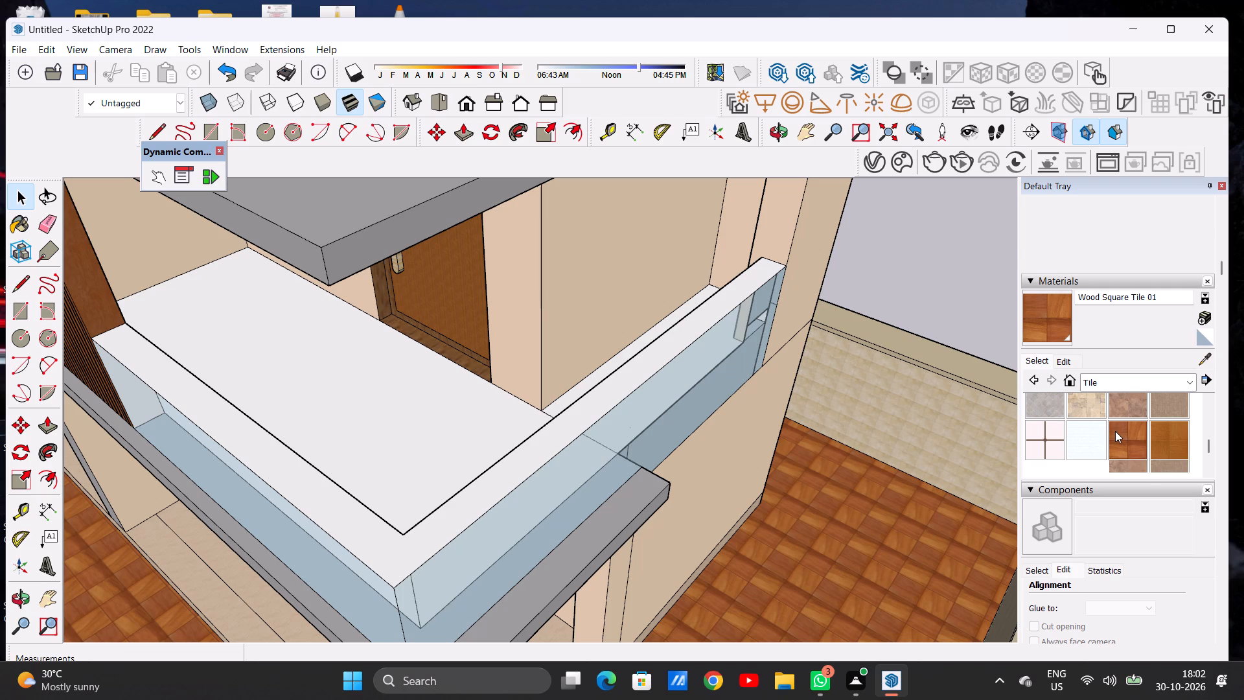
pyautogui.scroll(2, 1115, 431)
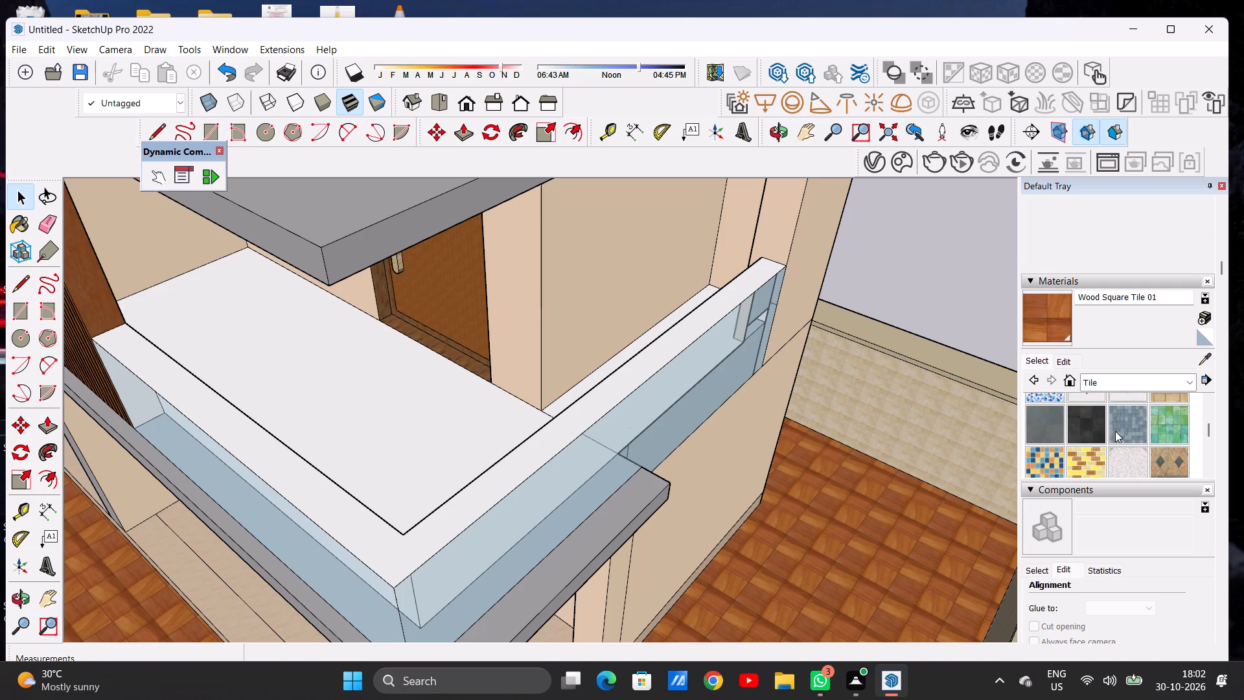
pyautogui.scroll(1, 1115, 431)
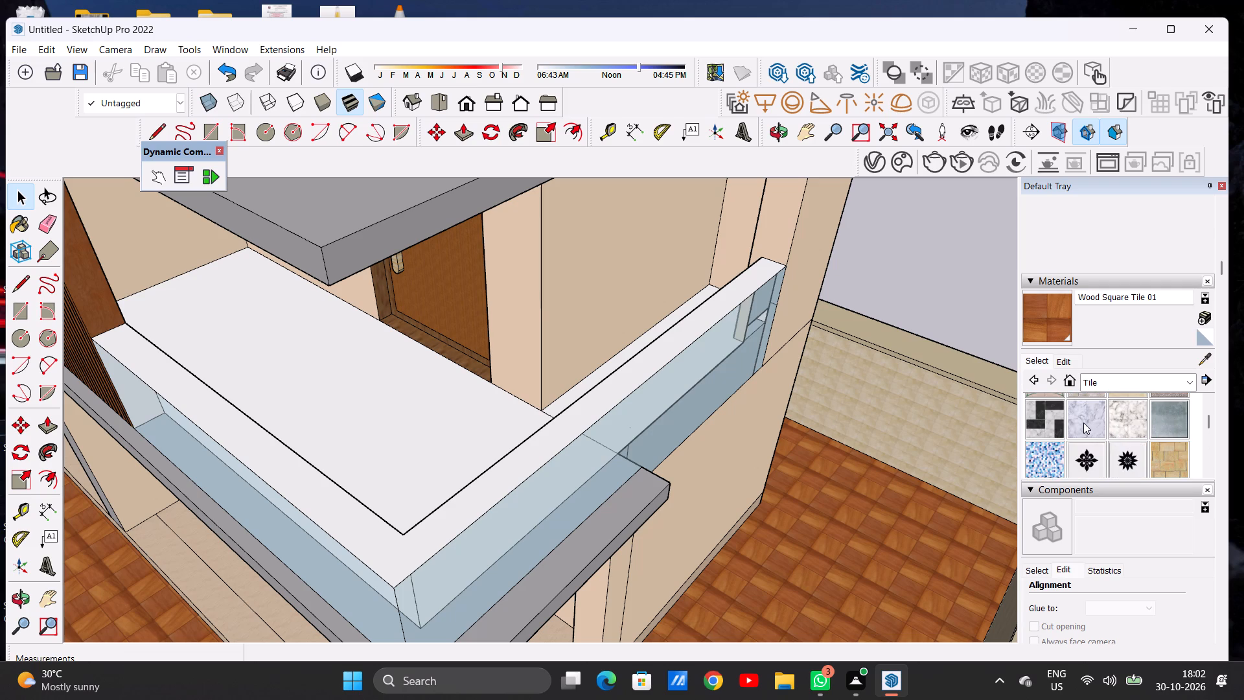
pyautogui.click(1083, 423)
pyautogui.click(413, 425)
# Paint the narrow side strip of the balcony floor with Marble Carrara Floor Tile, reapplying it to the main floor too.
pyautogui.scroll(2, 457, 427)
pyautogui.scroll(-1, 457, 427)
pyautogui.scroll(5, 457, 427)
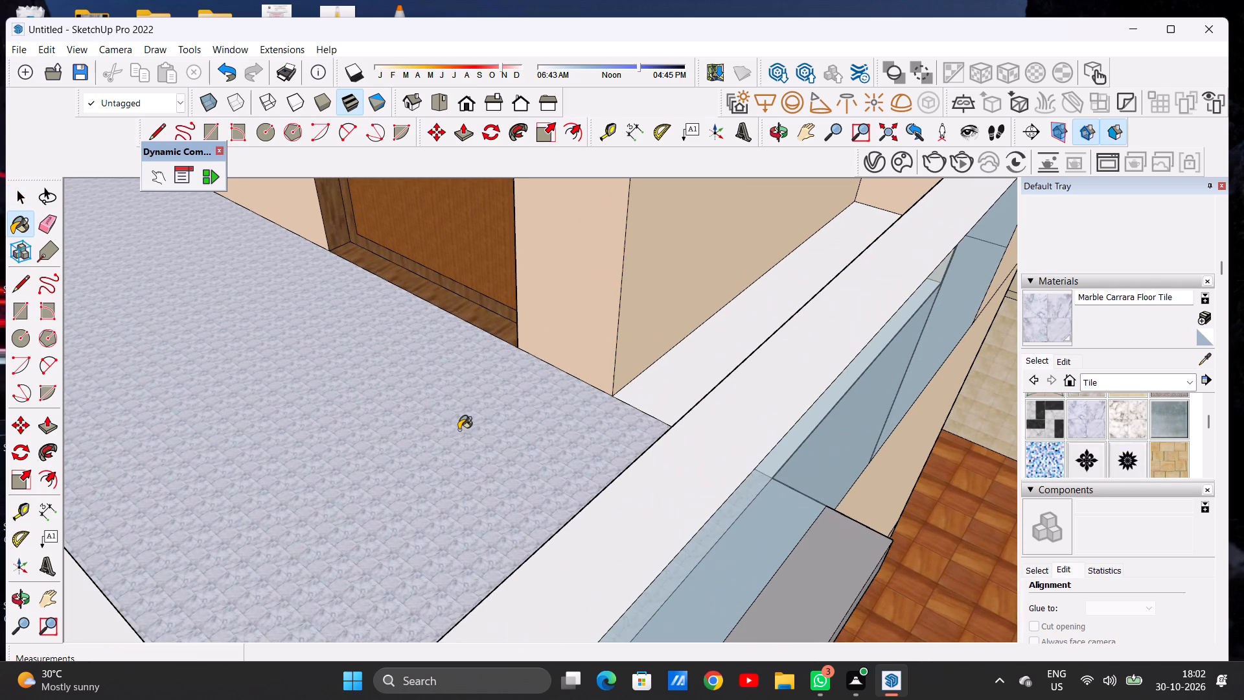
pyautogui.click(679, 380)
pyautogui.scroll(-6, 567, 396)
pyautogui.moveTo(548, 406); pyautogui.dragTo(566, 414, button='middle')
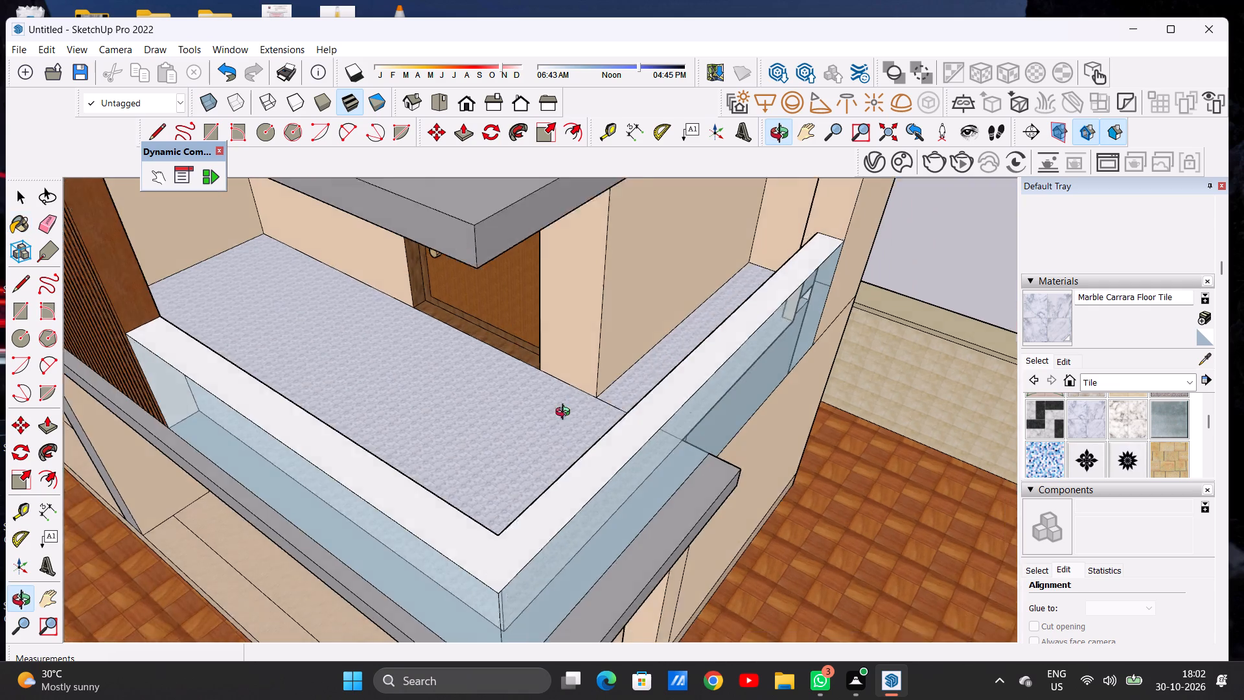
pyautogui.moveTo(566, 414); pyautogui.dragTo(717, 397, button='middle')
pyautogui.scroll(2, 717, 395)
pyautogui.scroll(-1, 717, 395)
pyautogui.scroll(7, 717, 395)
pyautogui.scroll(-1, 709, 380)
pyautogui.scroll(11, 709, 380)
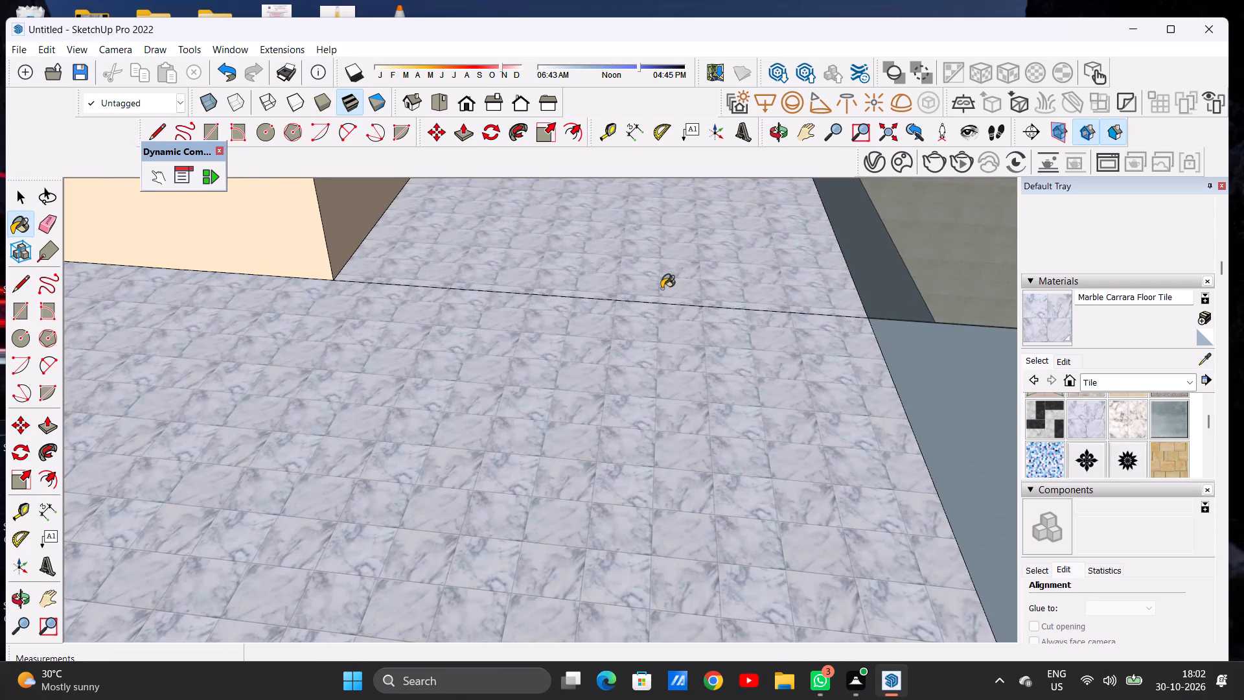
pyautogui.click(662, 288)
pyautogui.click(660, 344)
pyautogui.scroll(-6, 581, 422)
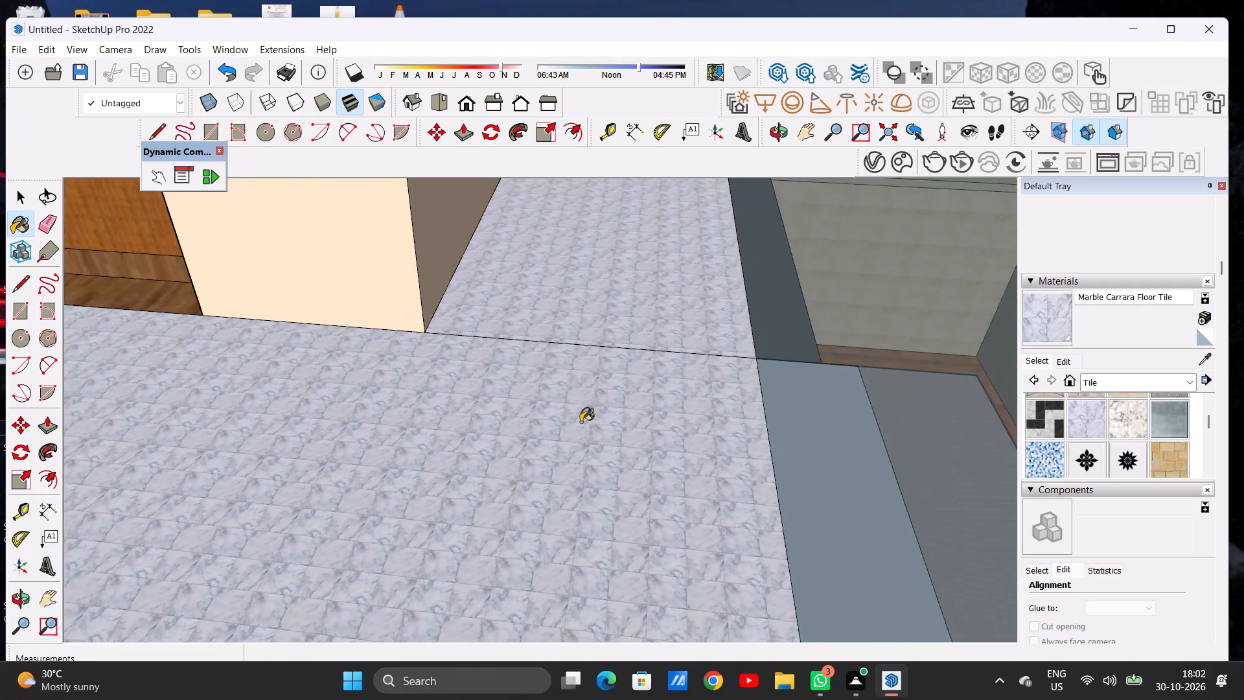
pyautogui.scroll(-8, 581, 422)
# Set the Marble Carrara Floor Tile texture size to 10' by 10'.
pyautogui.click(1059, 361)
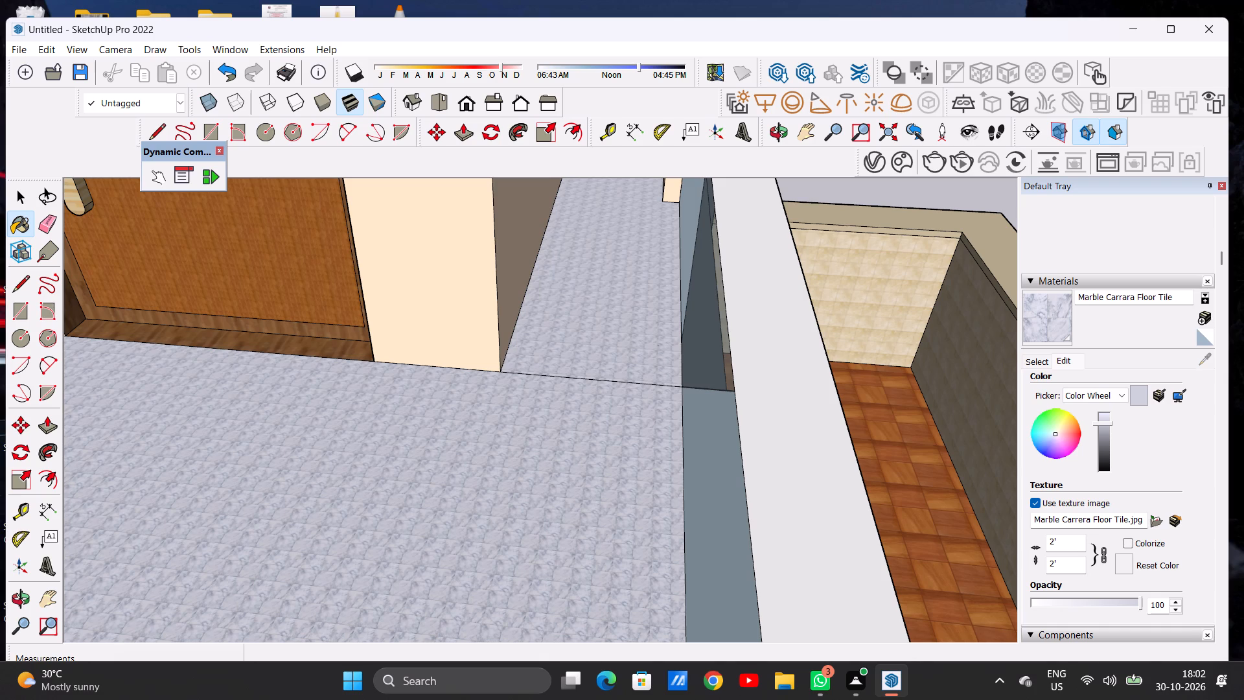
pyautogui.click(1070, 564)
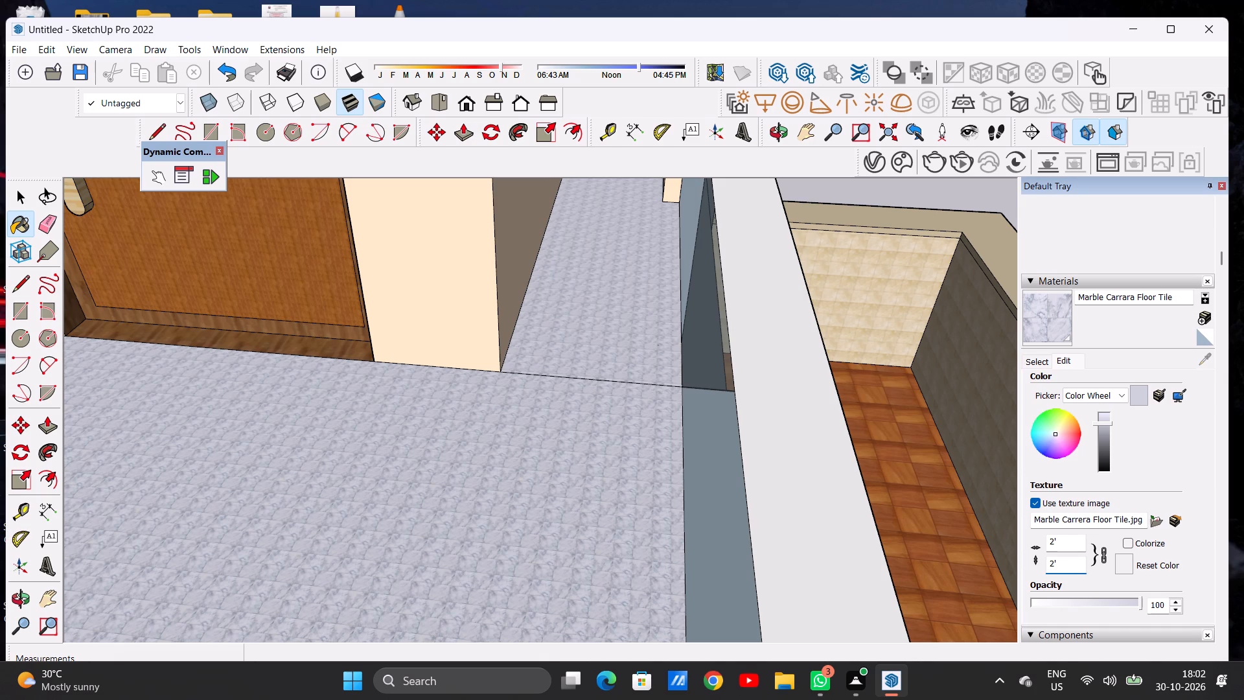
pyautogui.press('BackSpace')
pyautogui.press('BackSpace')
pyautogui.press('BackSpace')
pyautogui.press('BackSpace')
pyautogui.press('BackSpace')
pyautogui.press('BackSpace')
pyautogui.press('BackSpace')
pyautogui.press('BackSpace')
pyautogui.press('BackSpace')
pyautogui.press('BackSpace')
pyautogui.press('BackSpace')
pyautogui.press('5')
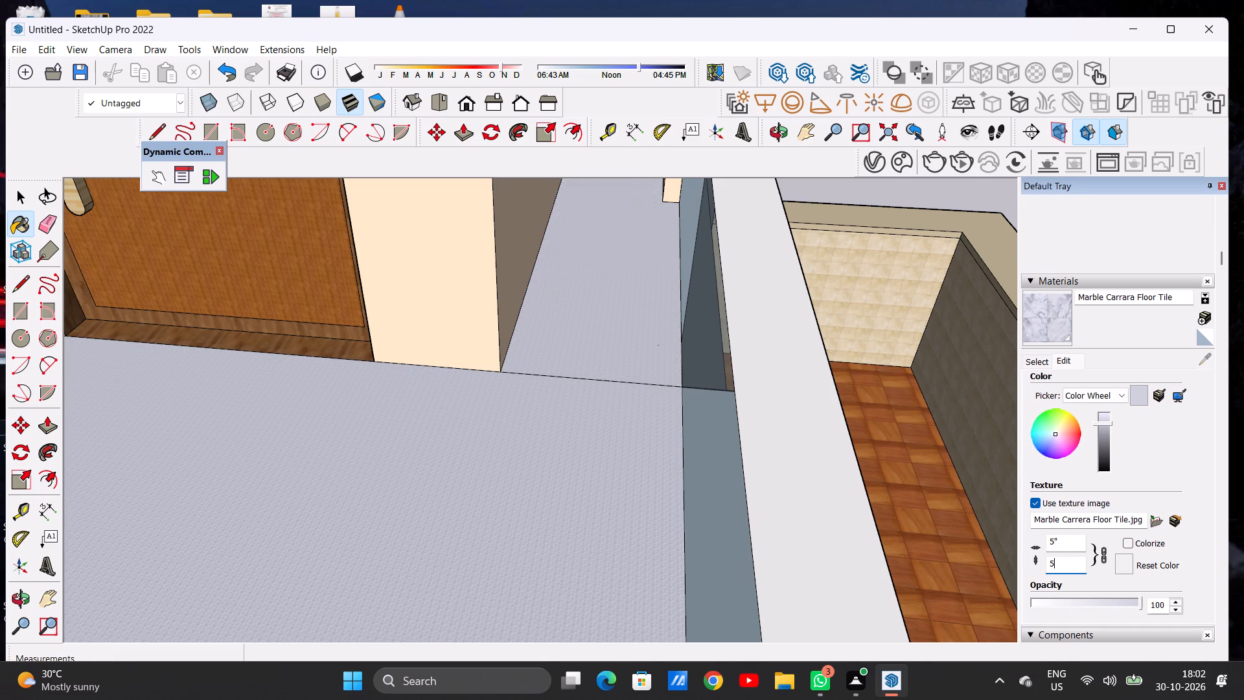
pyautogui.press("'")
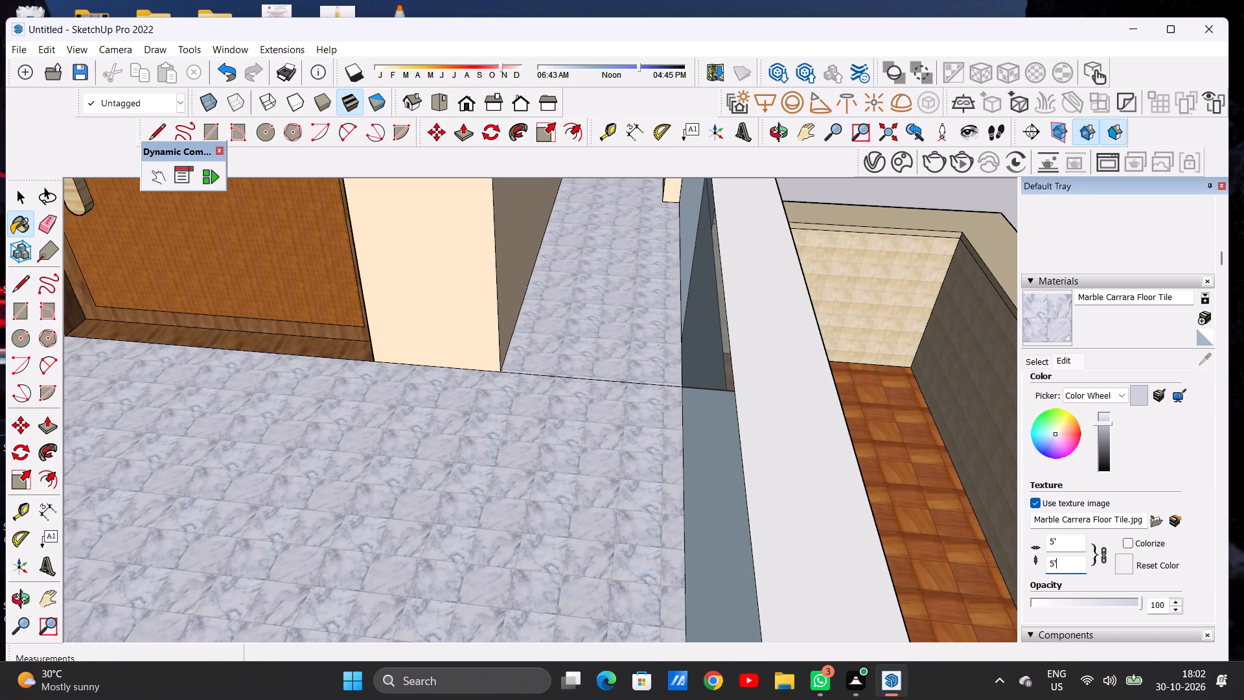
pyautogui.press('BackSpace')
pyautogui.press('BackSpace')
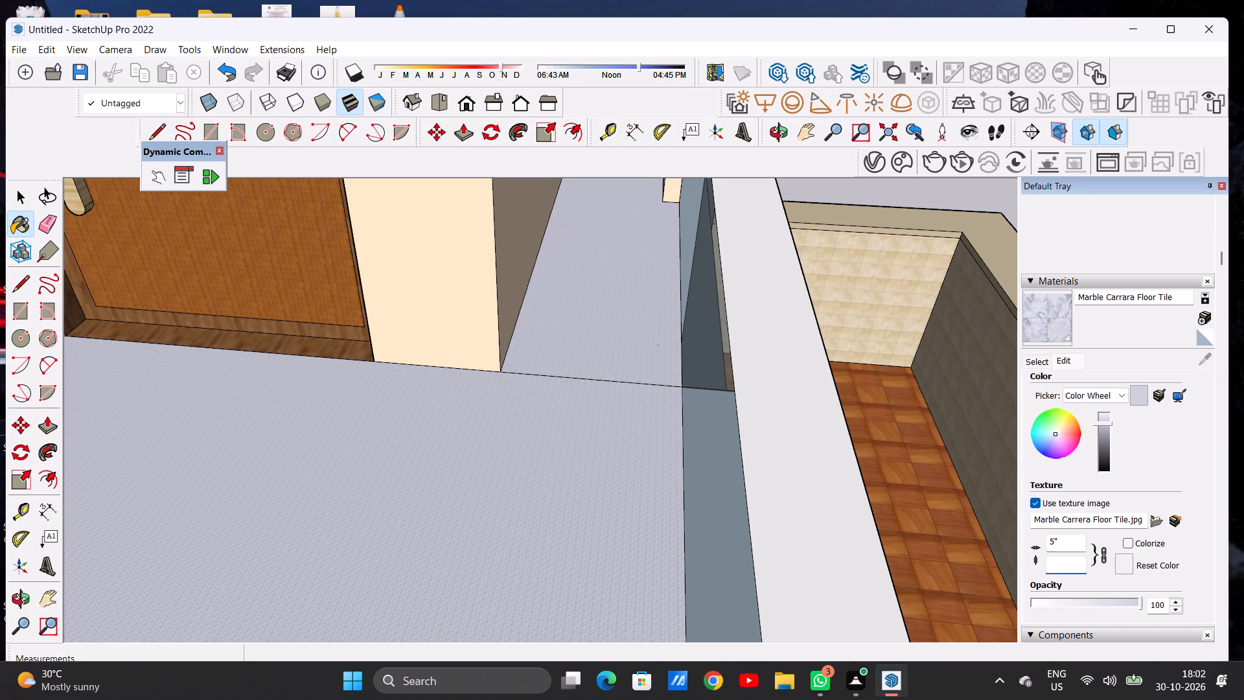
pyautogui.write("10'")
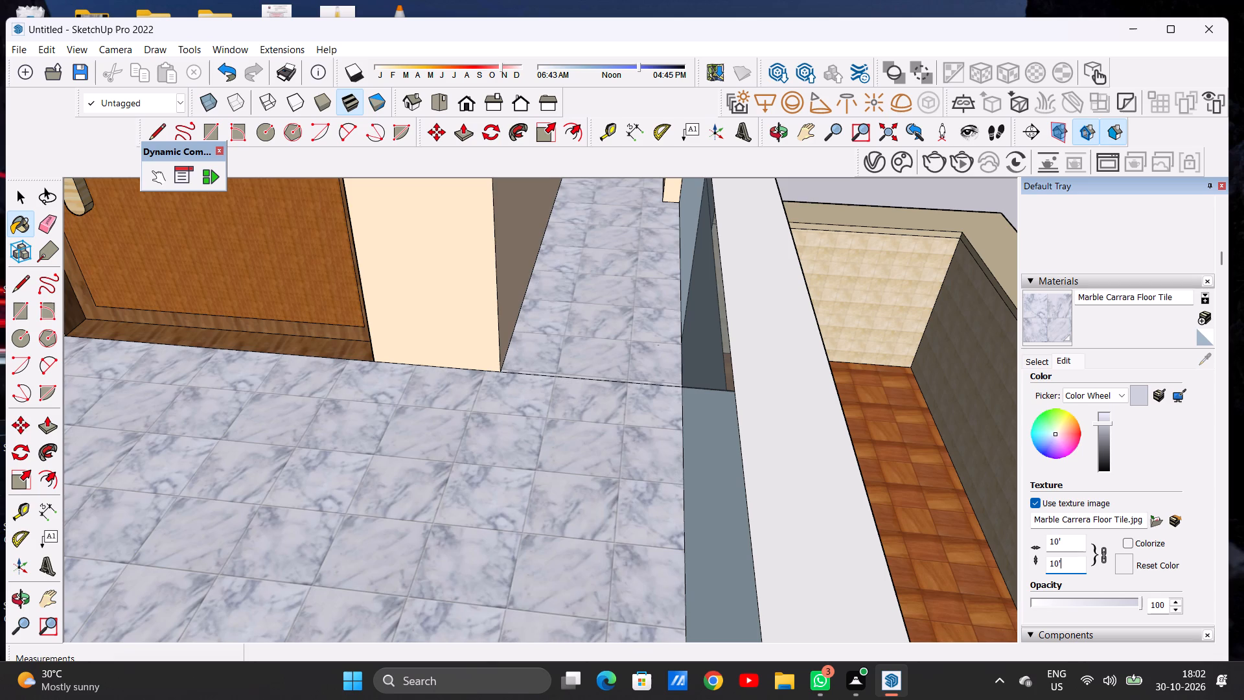
pyautogui.press('Return')
# Examine the tiled balcony from outside and the ground-floor porch floor close up, and leave the Paint Bucket.
pyautogui.scroll(-17, 662, 466)
pyautogui.scroll(1, 599, 445)
pyautogui.scroll(-4, 599, 445)
pyautogui.moveTo(662, 490); pyautogui.dragTo(640, 366, button='middle')
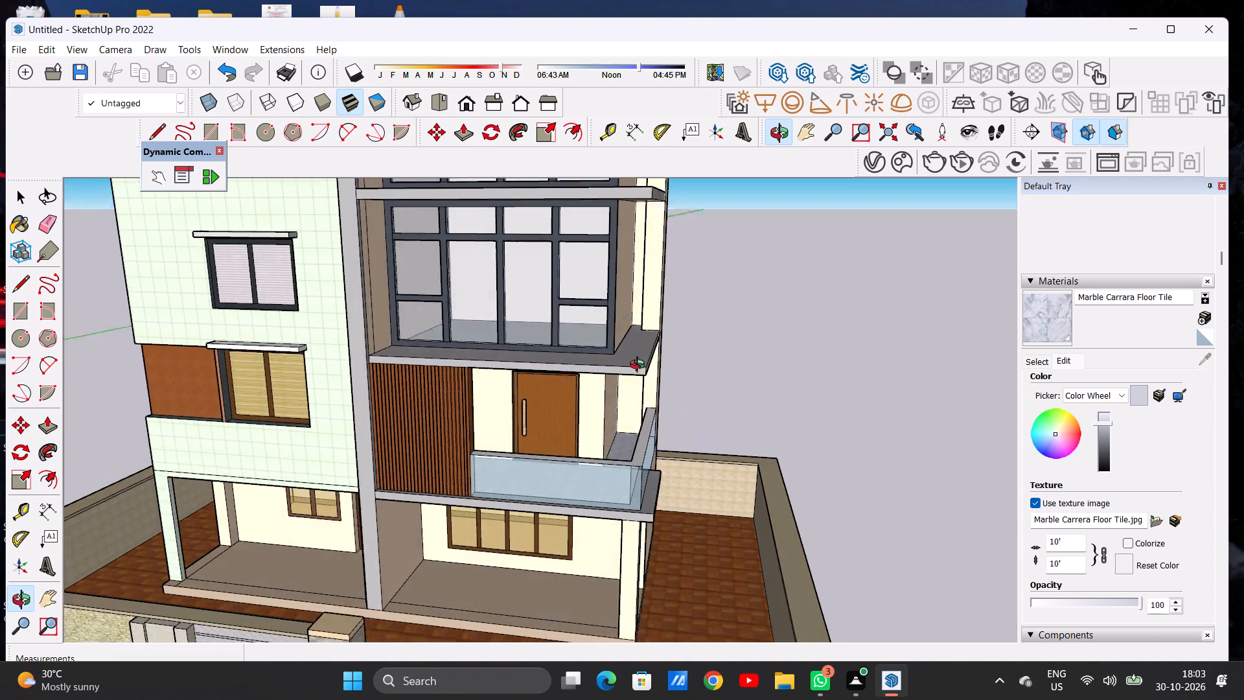
pyautogui.moveTo(640, 366); pyautogui.dragTo(637, 352, button='middle')
pyautogui.moveTo(593, 526); pyautogui.dragTo(370, 640, button='middle')
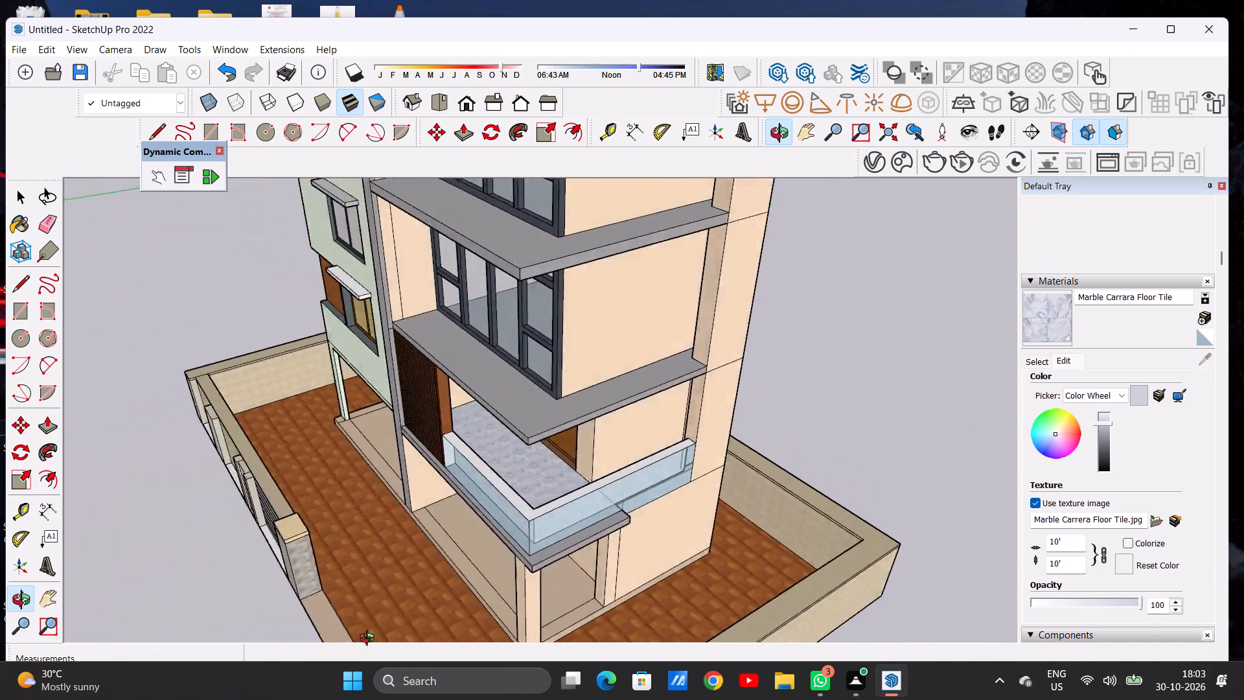
pyautogui.moveTo(370, 640); pyautogui.dragTo(665, 610, button='middle')
pyautogui.scroll(-3, 645, 517)
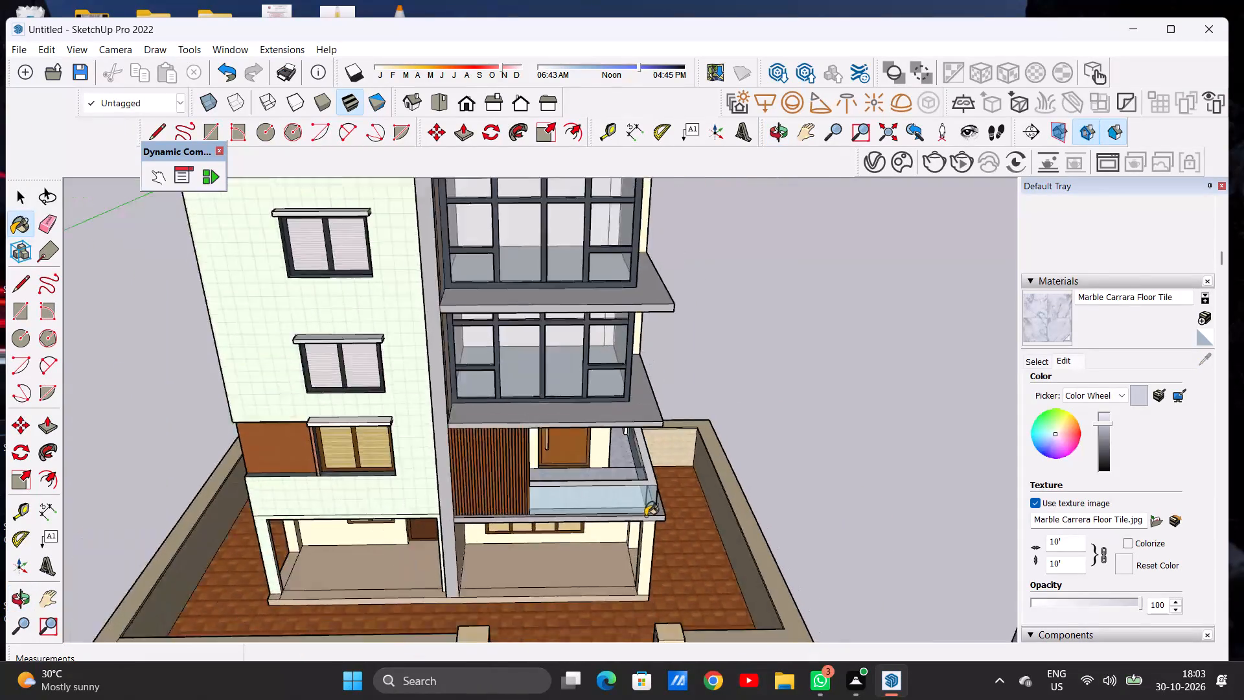
pyautogui.scroll(-5, 645, 516)
pyautogui.scroll(1, 592, 565)
pyautogui.scroll(-1, 592, 570)
pyautogui.scroll(8, 592, 574)
pyautogui.scroll(-1, 550, 583)
pyautogui.scroll(3, 545, 583)
pyautogui.moveTo(524, 513); pyautogui.dragTo(510, 620, button='middle')
pyautogui.scroll(12, 525, 531)
pyautogui.scroll(-1, 566, 495)
pyautogui.scroll(5, 566, 495)
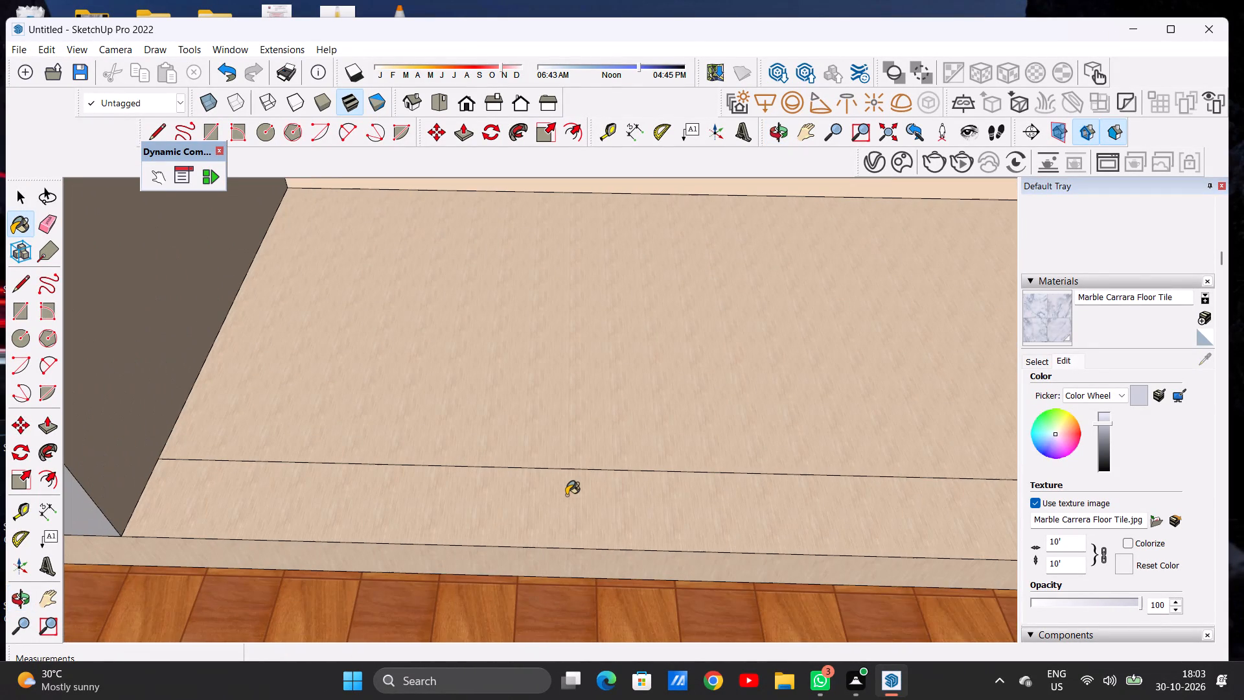
pyautogui.press('space')
pyautogui.scroll(-8, 564, 487)
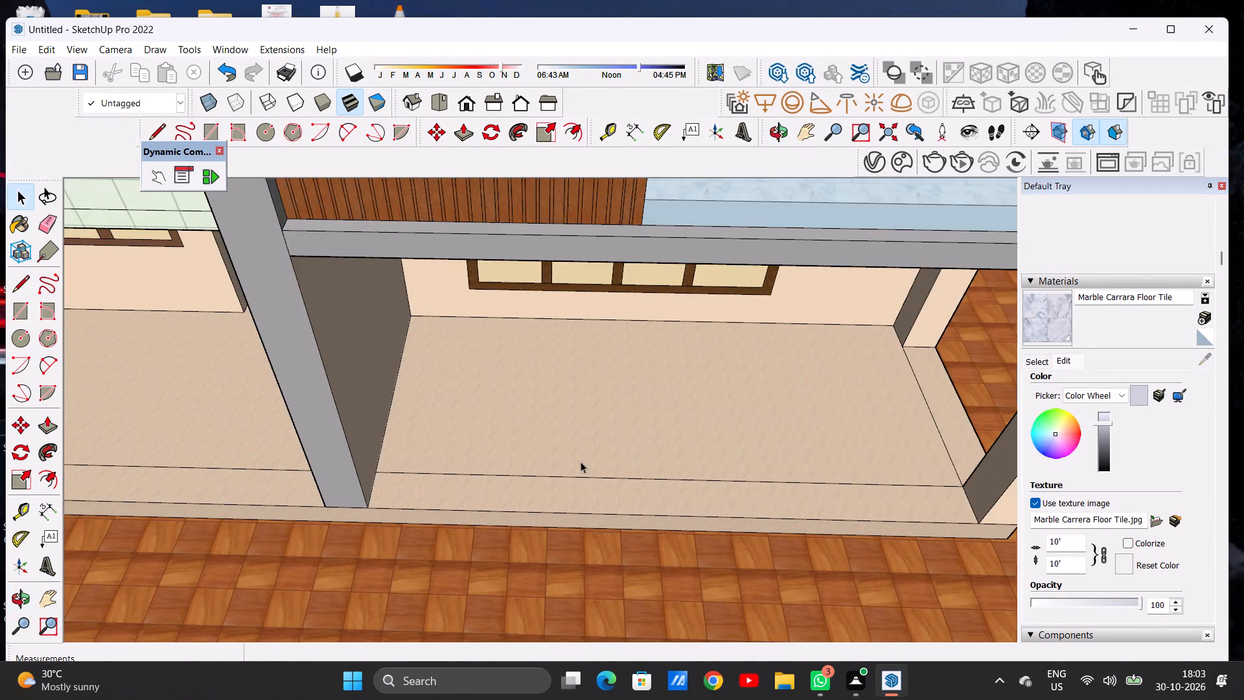
# Examine the tiled ground-floor porch up close and the whole painted house and compound wall from several sides.
pyautogui.scroll(-15, 582, 461)
pyautogui.scroll(9, 510, 446)
pyautogui.scroll(-1, 500, 440)
pyautogui.scroll(5, 500, 440)
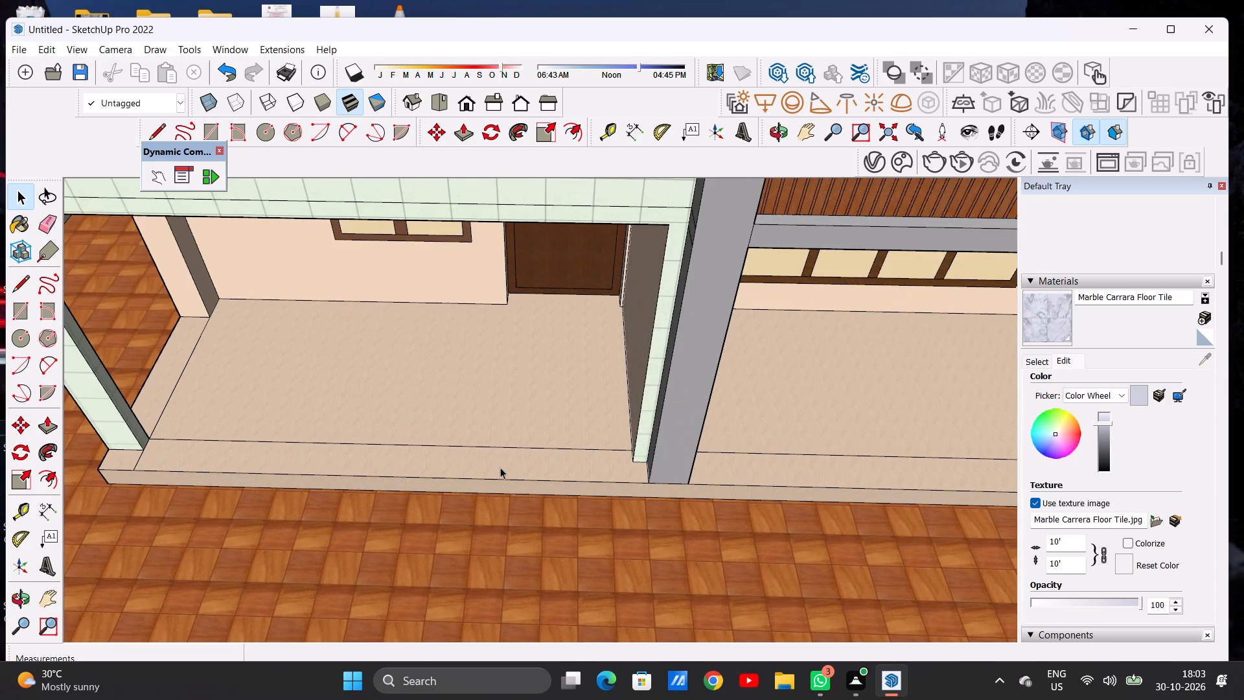
pyautogui.moveTo(500, 464); pyautogui.dragTo(315, 401, button='middle')
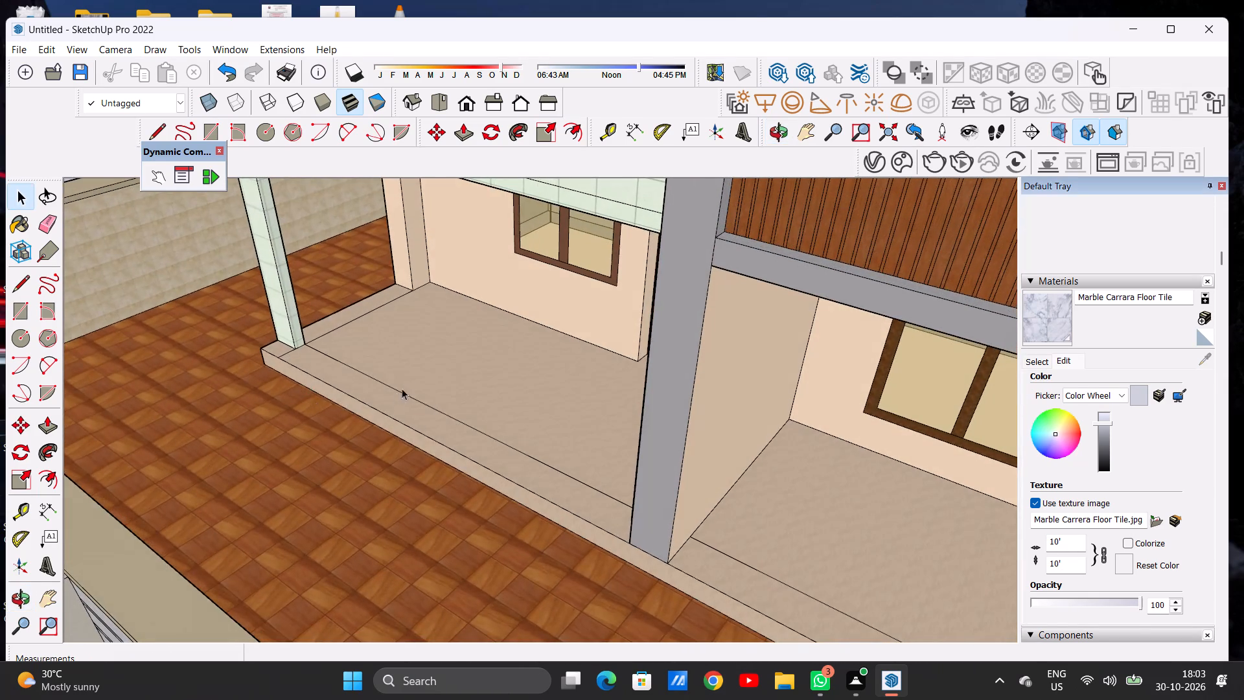
pyautogui.scroll(-8, 440, 369)
pyautogui.moveTo(554, 445); pyautogui.dragTo(702, 425, button='middle')
pyautogui.scroll(-7, 525, 404)
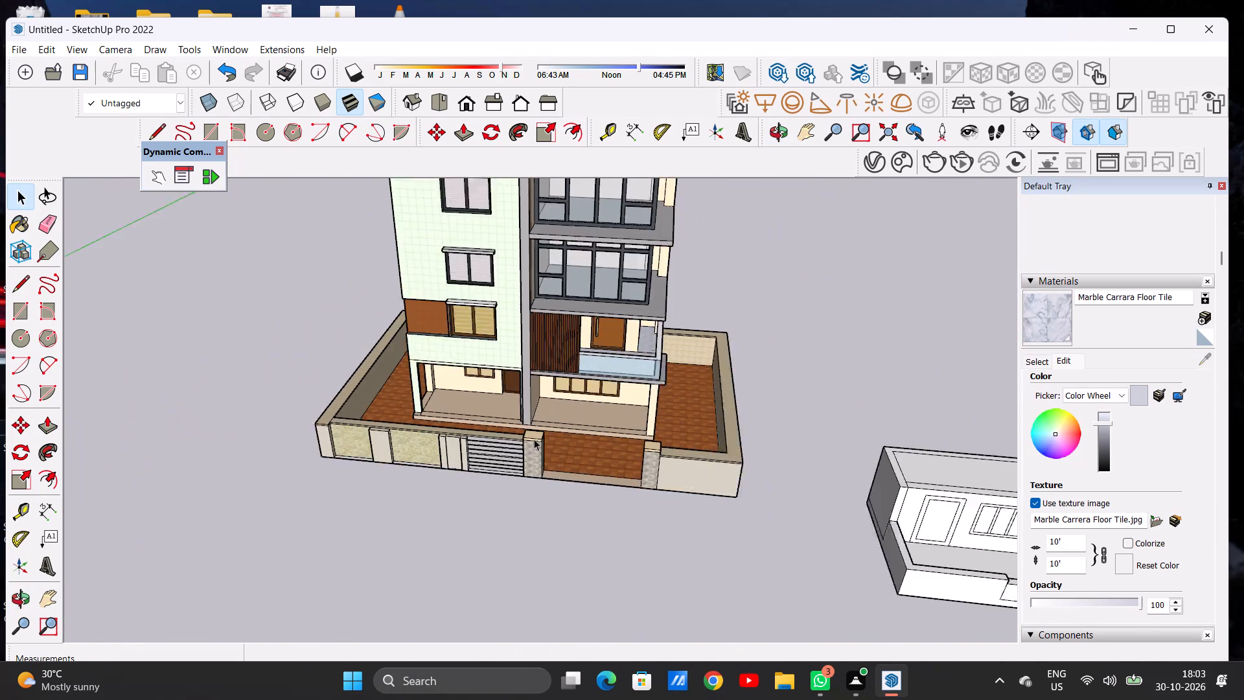
pyautogui.scroll(-2, 534, 439)
pyautogui.moveTo(492, 430); pyautogui.dragTo(761, 330, button='middle')
pyautogui.moveTo(368, 394); pyautogui.dragTo(845, 369, button='middle')
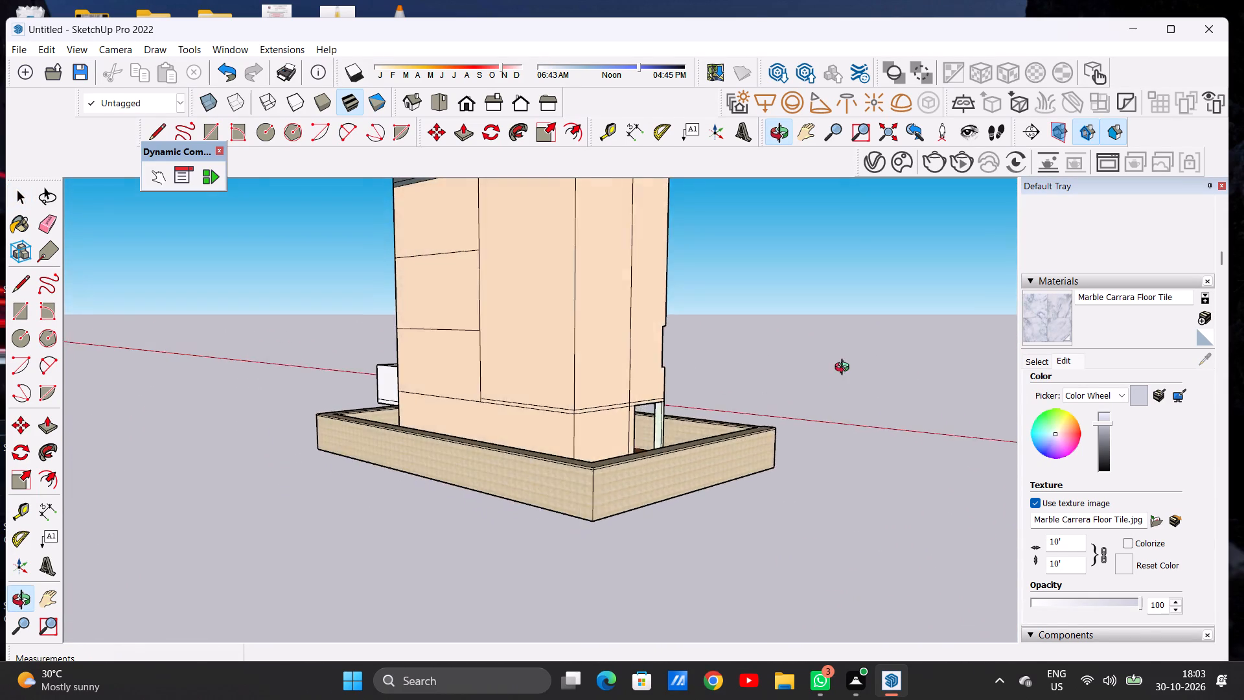
pyautogui.moveTo(845, 369); pyautogui.dragTo(305, 388, button='middle')
pyautogui.moveTo(649, 330); pyautogui.dragTo(166, 408, button='middle')
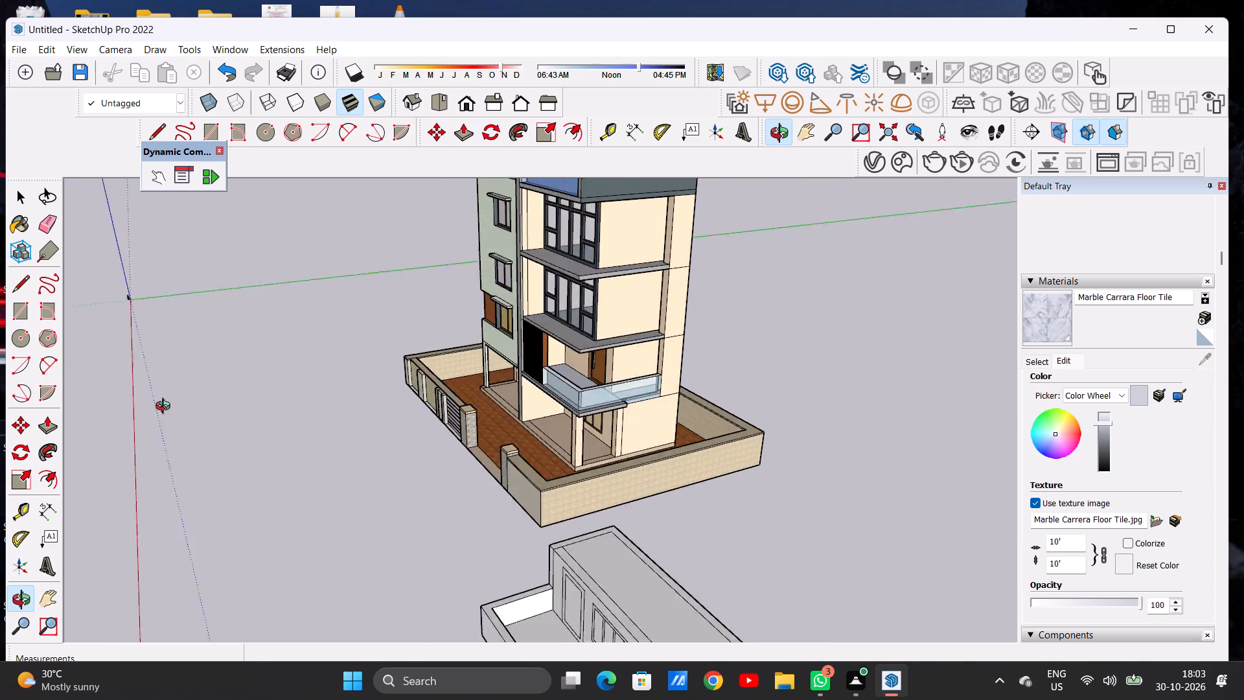
pyautogui.moveTo(166, 408); pyautogui.dragTo(529, 425, button='middle')
pyautogui.scroll(8, 625, 452)
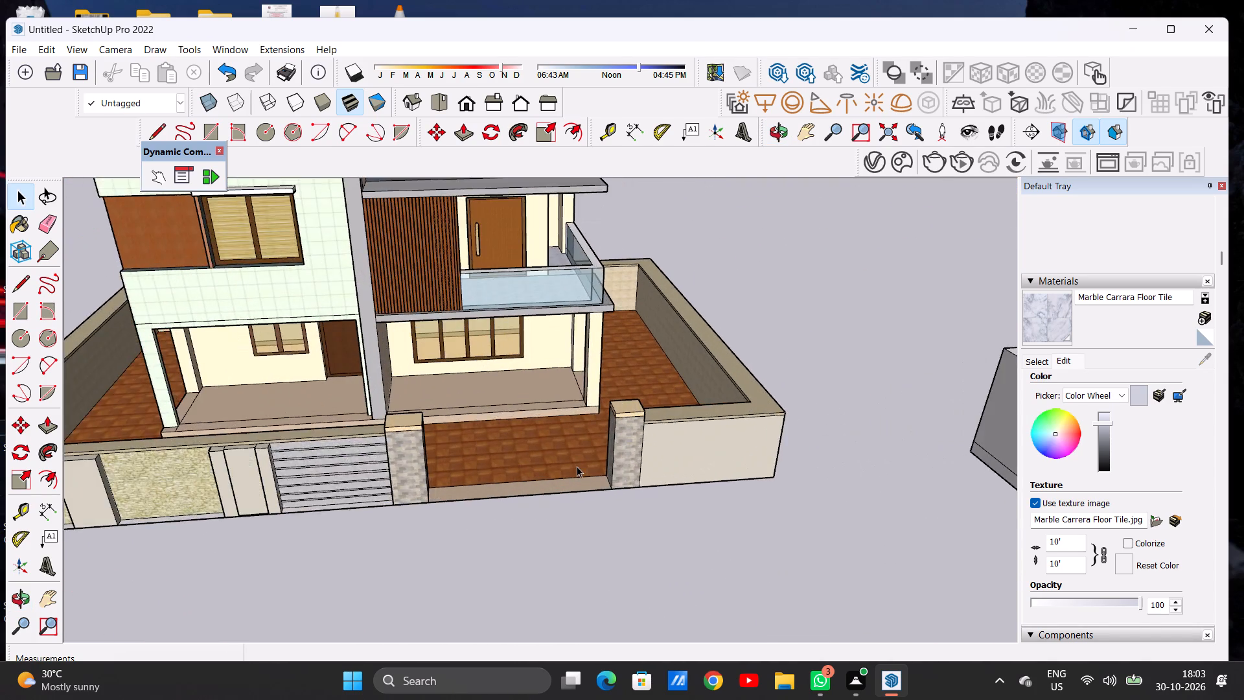
pyautogui.scroll(4, 577, 466)
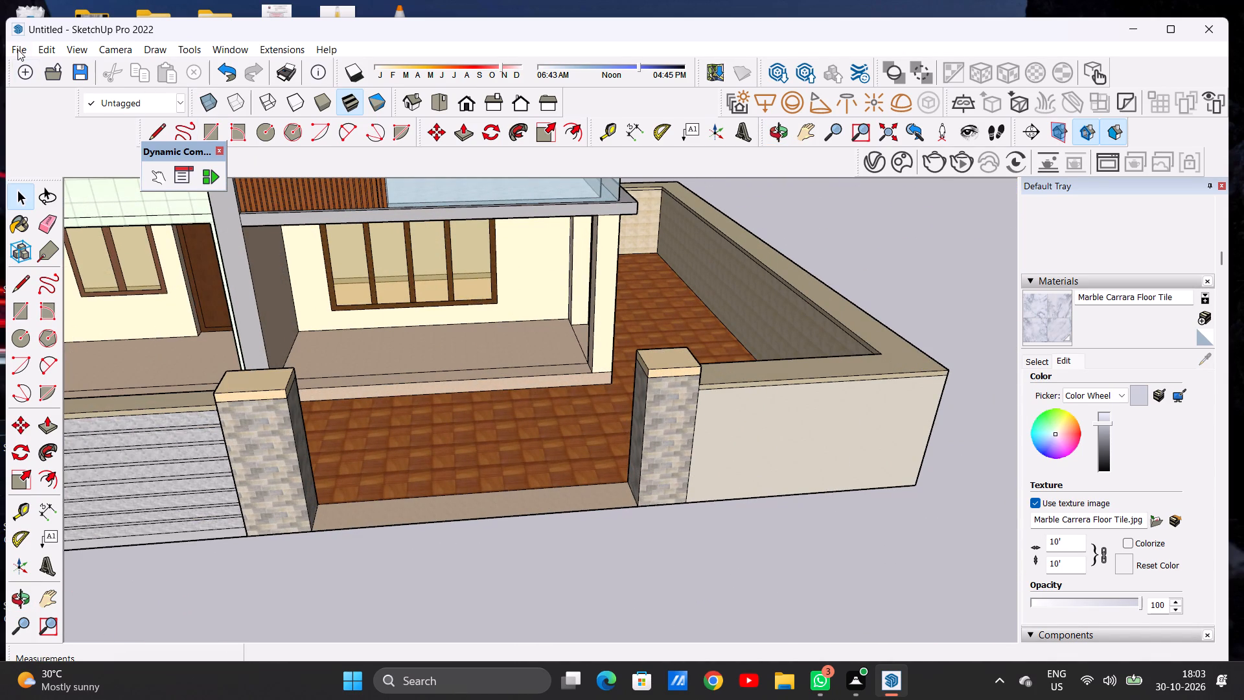
# Import the Gate_Lasercut_10ftx6ft_Kalil model from Downloads and place it on the entrance sill between the two stone-clad pillars.
pyautogui.click(17, 49)
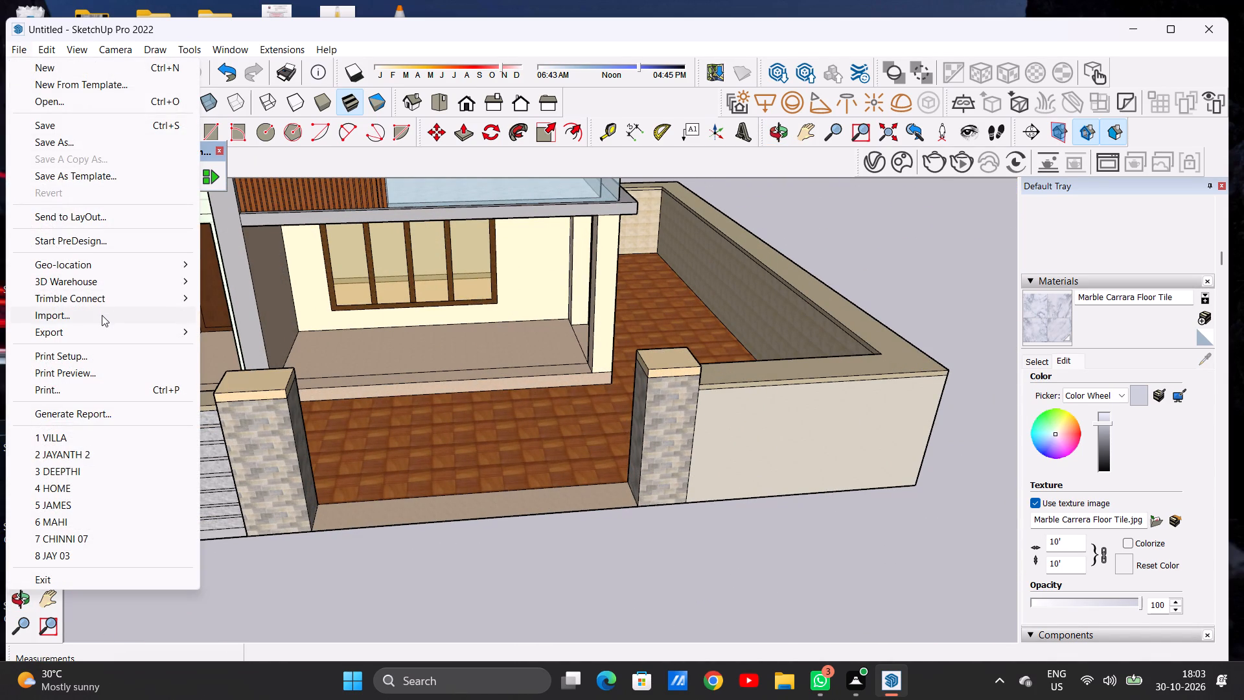
pyautogui.click(102, 315)
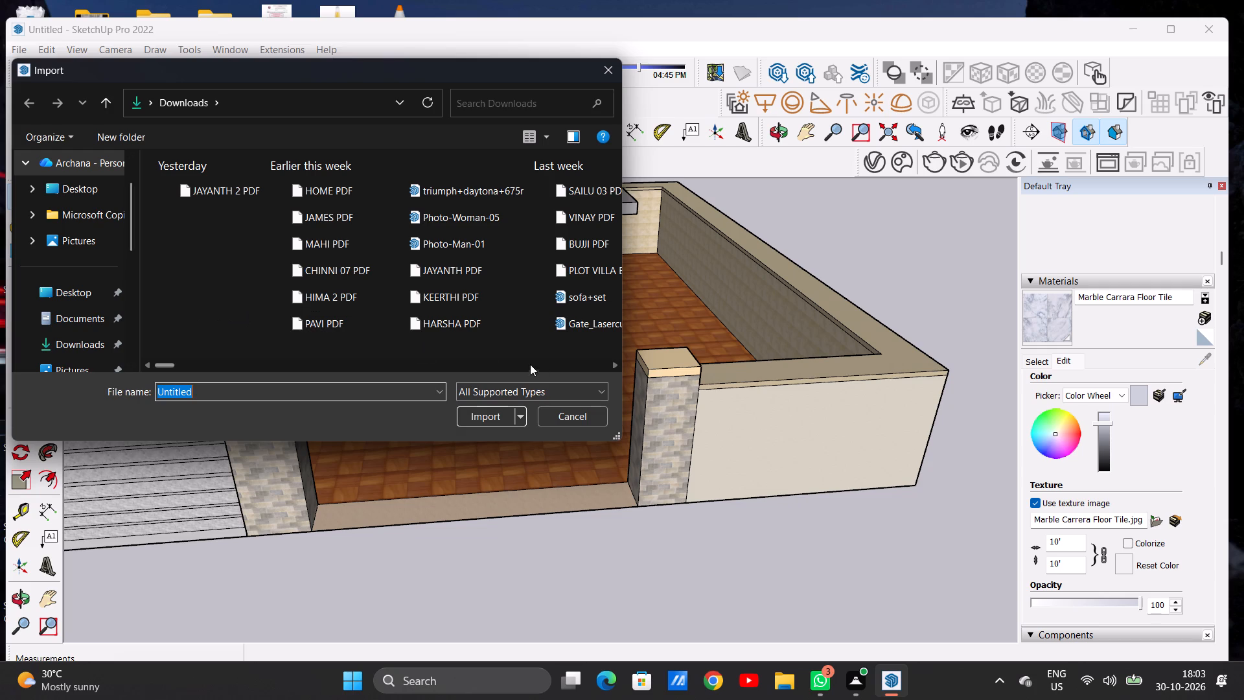
pyautogui.click(587, 325)
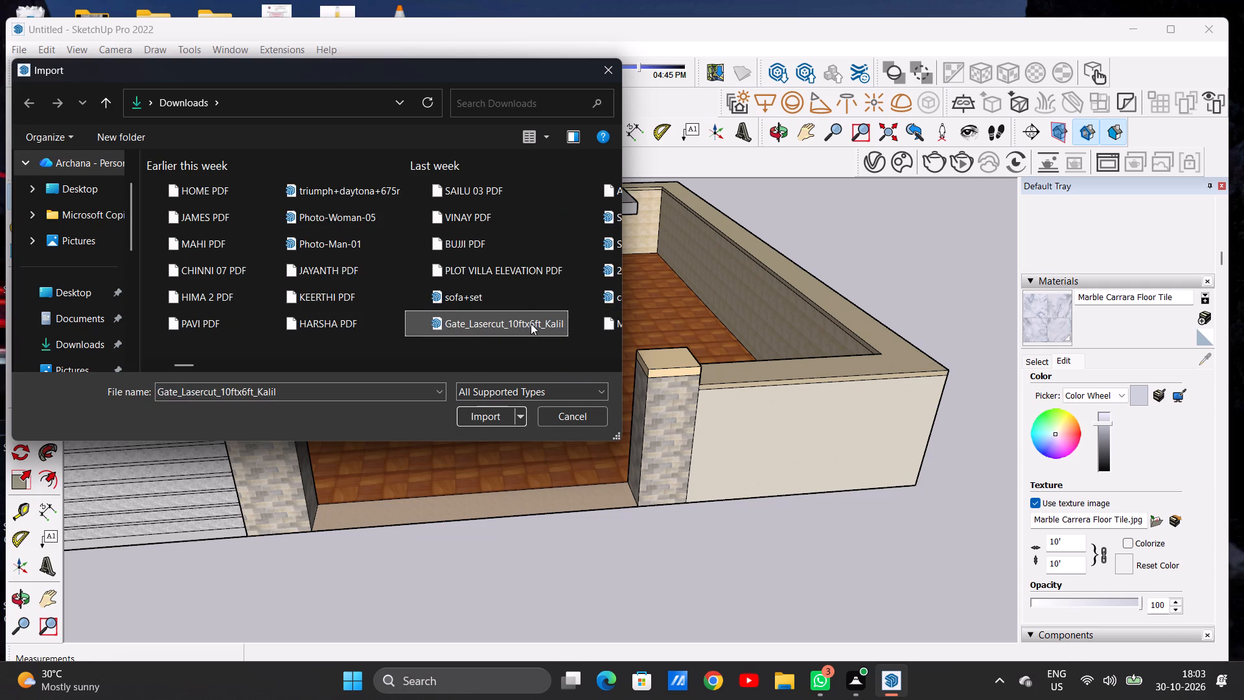
pyautogui.doubleClick(531, 323)
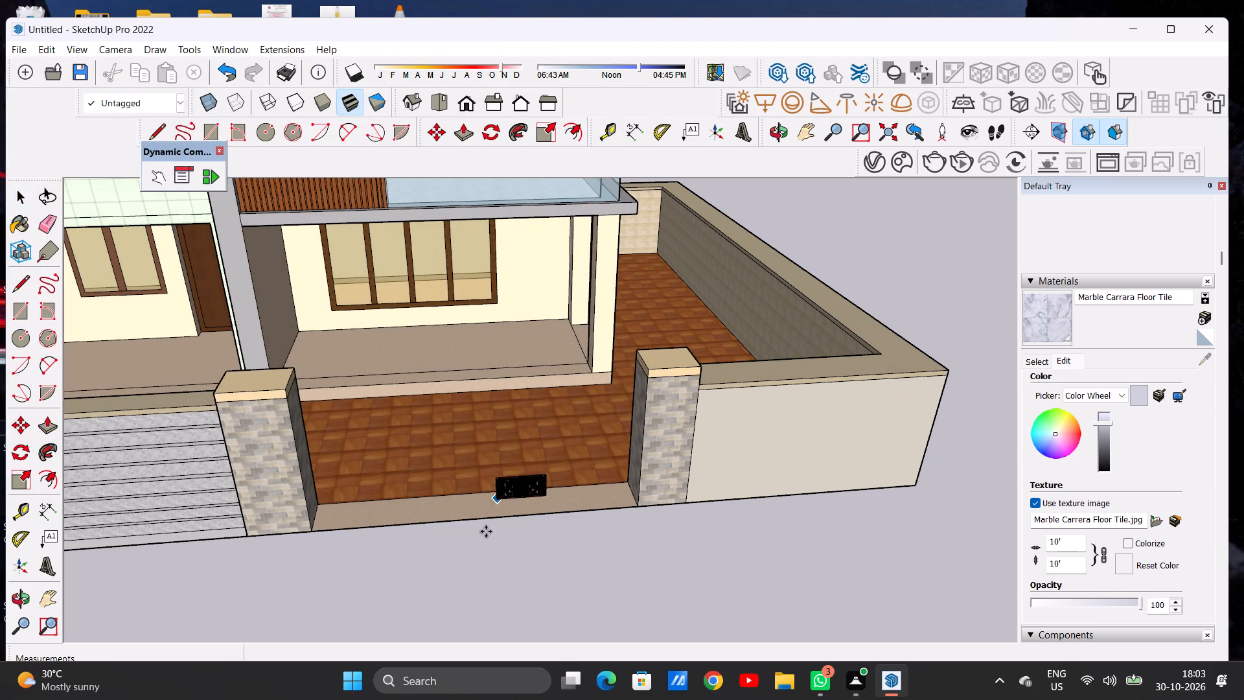
pyautogui.scroll(9, 451, 511)
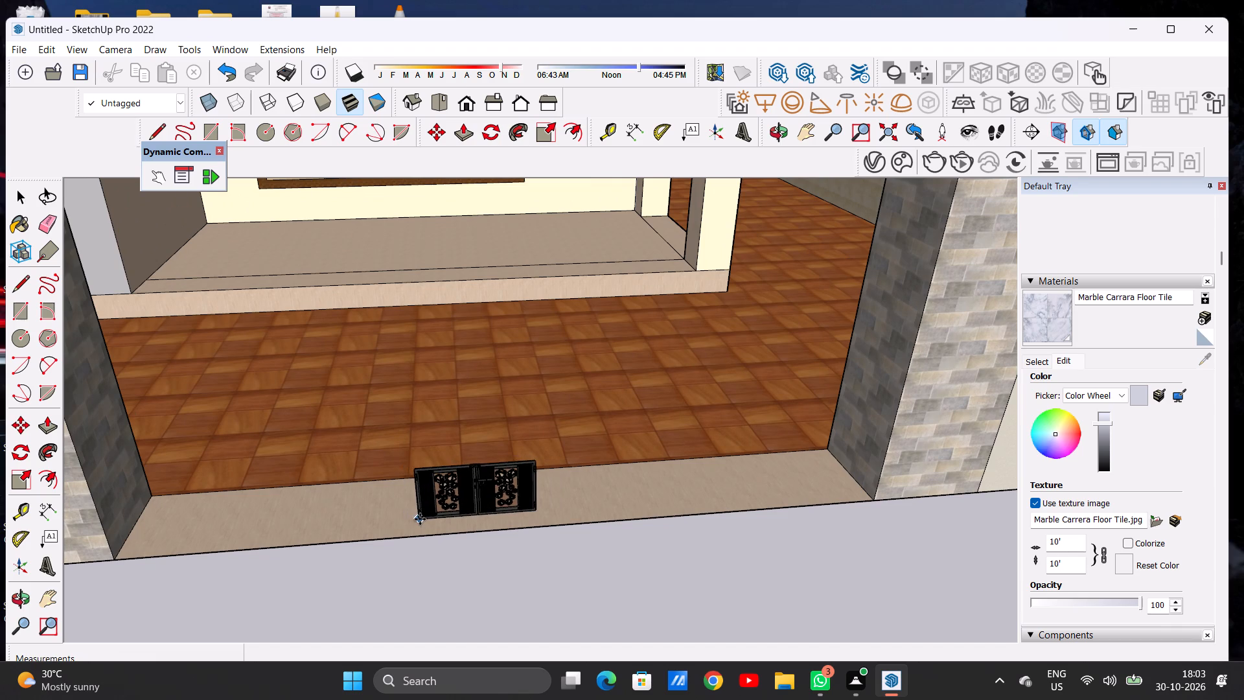
pyautogui.click(420, 519)
pyautogui.press('space')
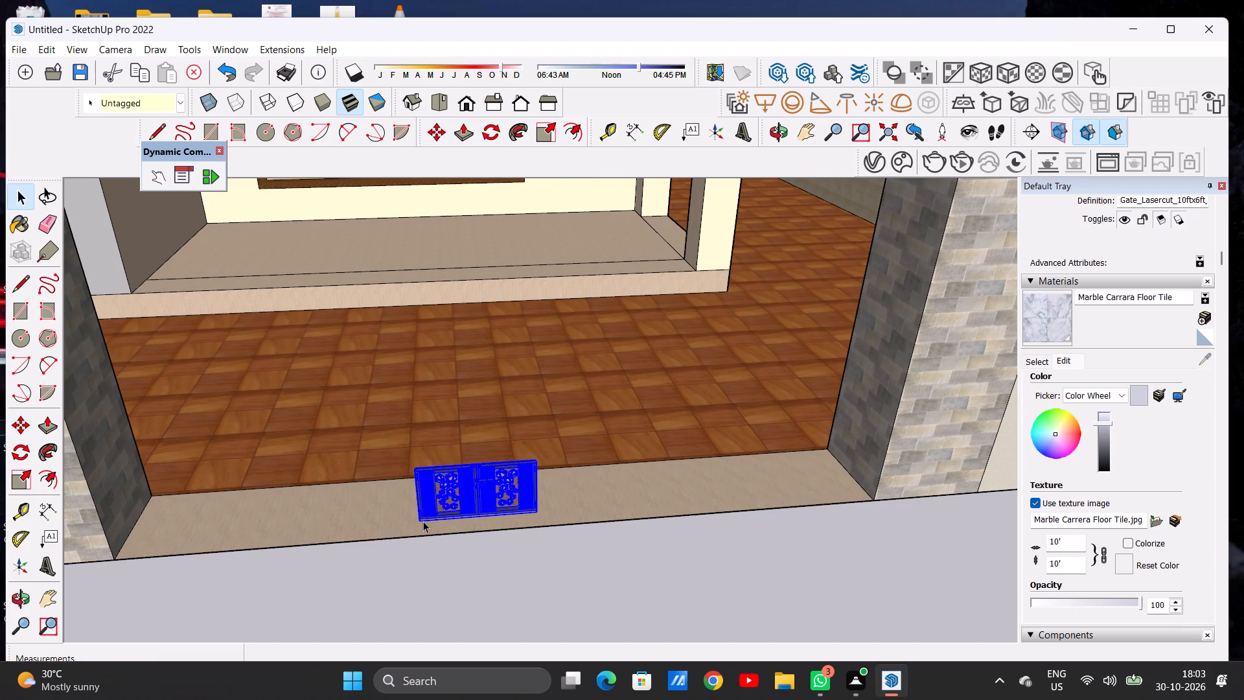
# Scale the imported gate's height from its top by a factor of about 2.34.
pyautogui.click(551, 128)
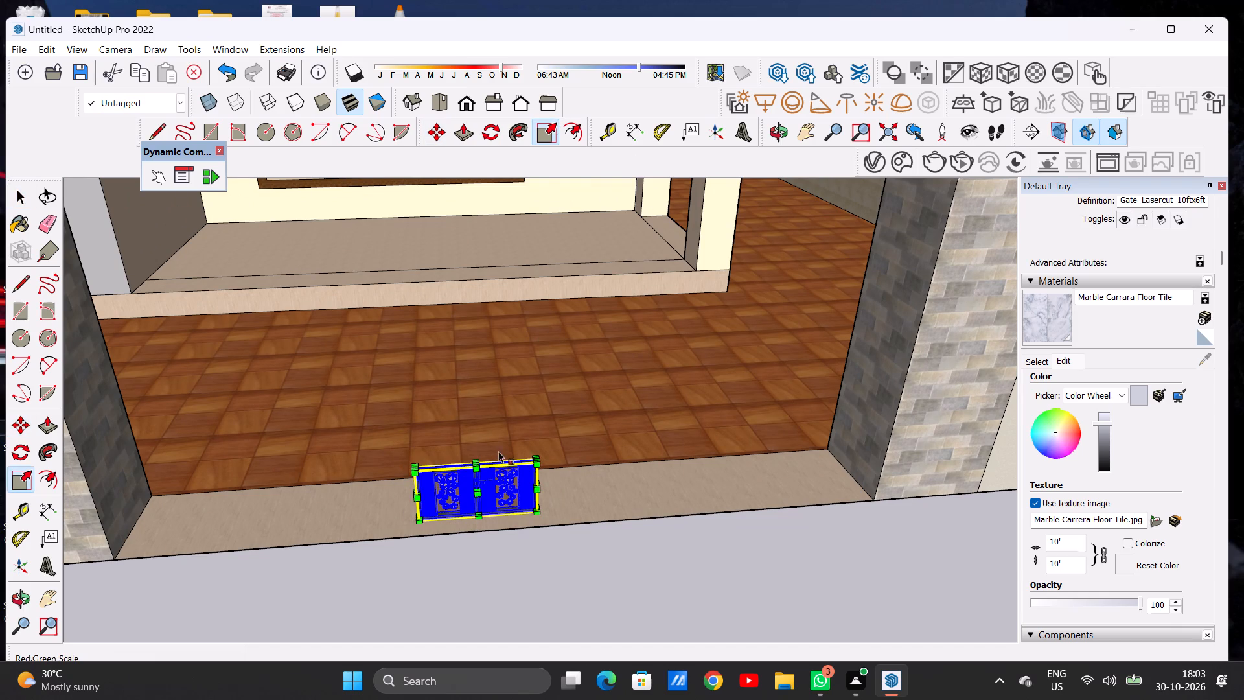
pyautogui.scroll(3, 486, 465)
pyautogui.scroll(-1, 483, 484)
pyautogui.scroll(17, 483, 484)
pyautogui.scroll(3, 455, 430)
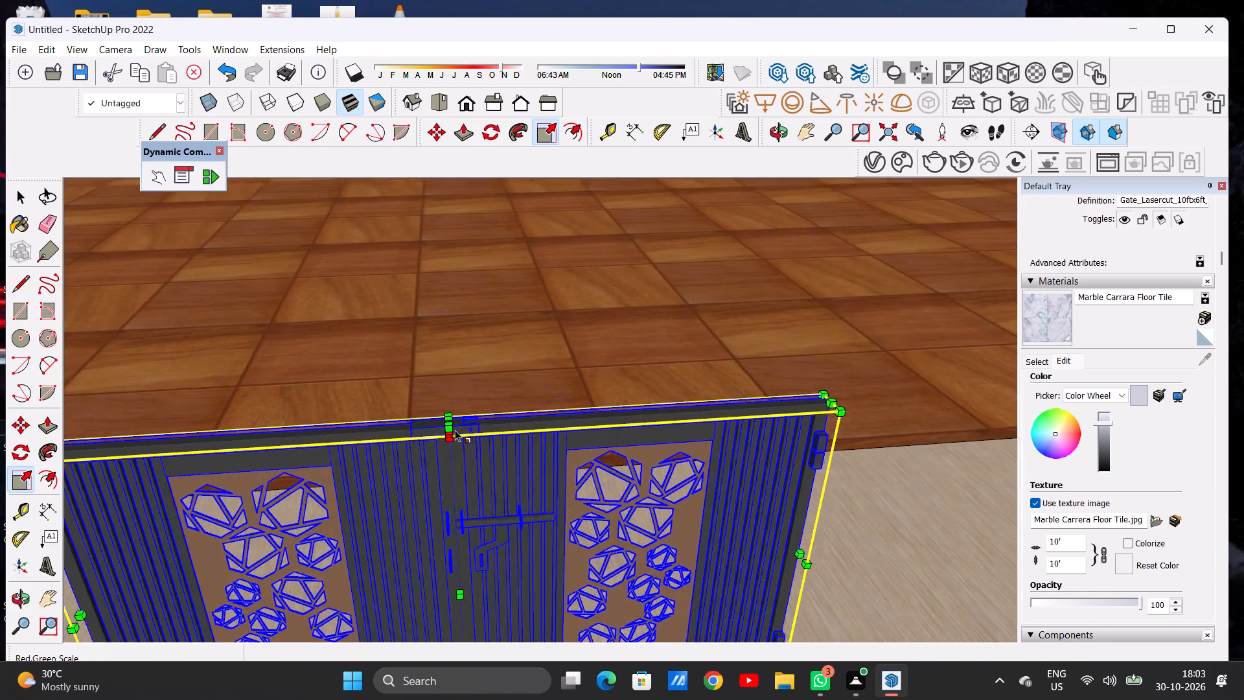
pyautogui.scroll(3, 455, 430)
pyautogui.click(448, 419)
pyautogui.scroll(-5, 457, 353)
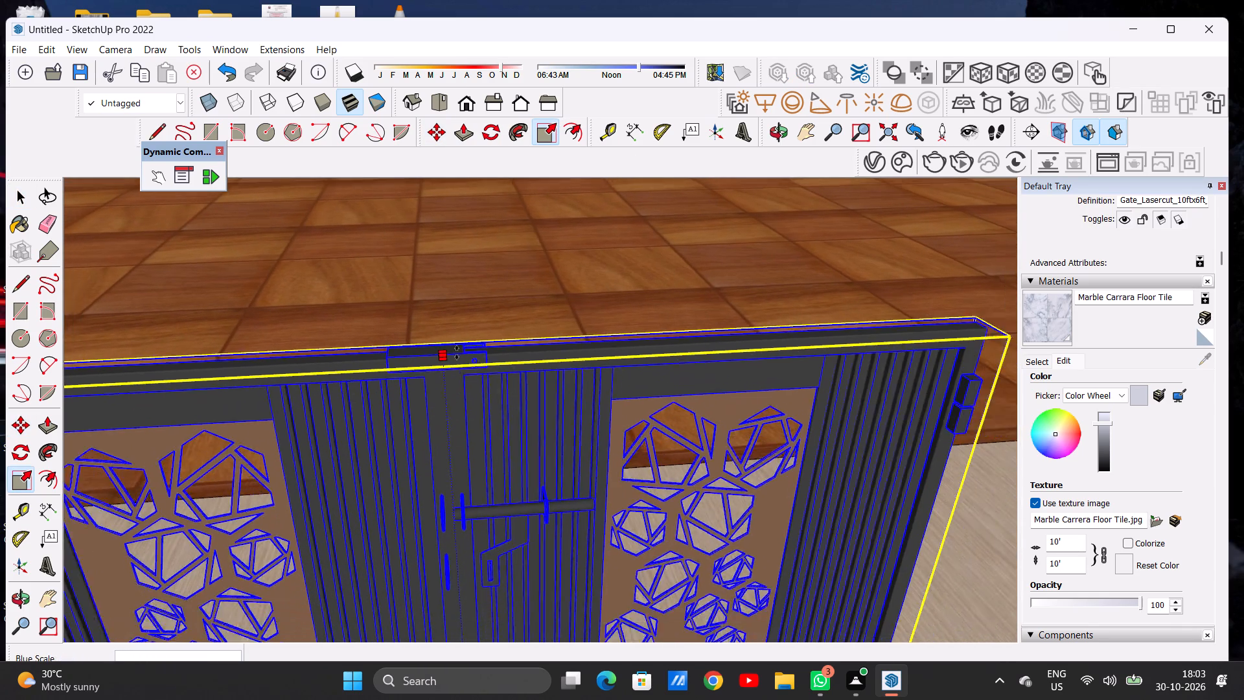
pyautogui.scroll(-2, 457, 353)
pyautogui.scroll(-19, 455, 358)
pyautogui.scroll(1, 452, 377)
pyautogui.scroll(-15, 452, 377)
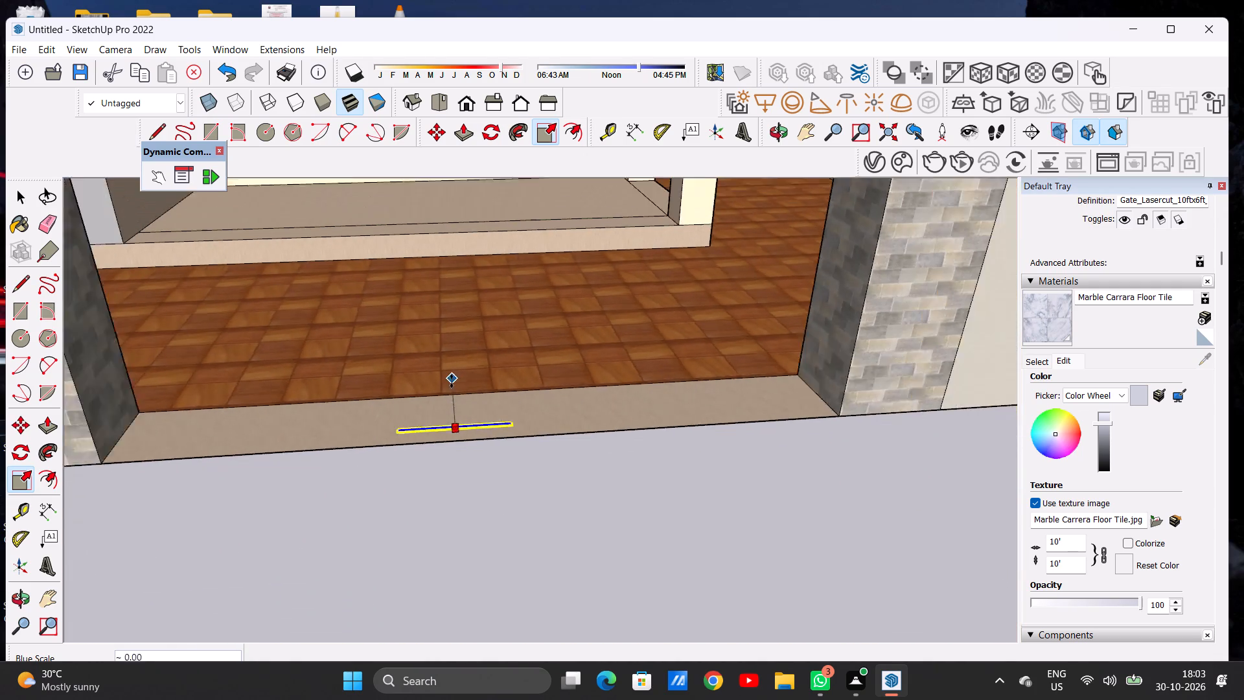
pyautogui.scroll(-8, 452, 381)
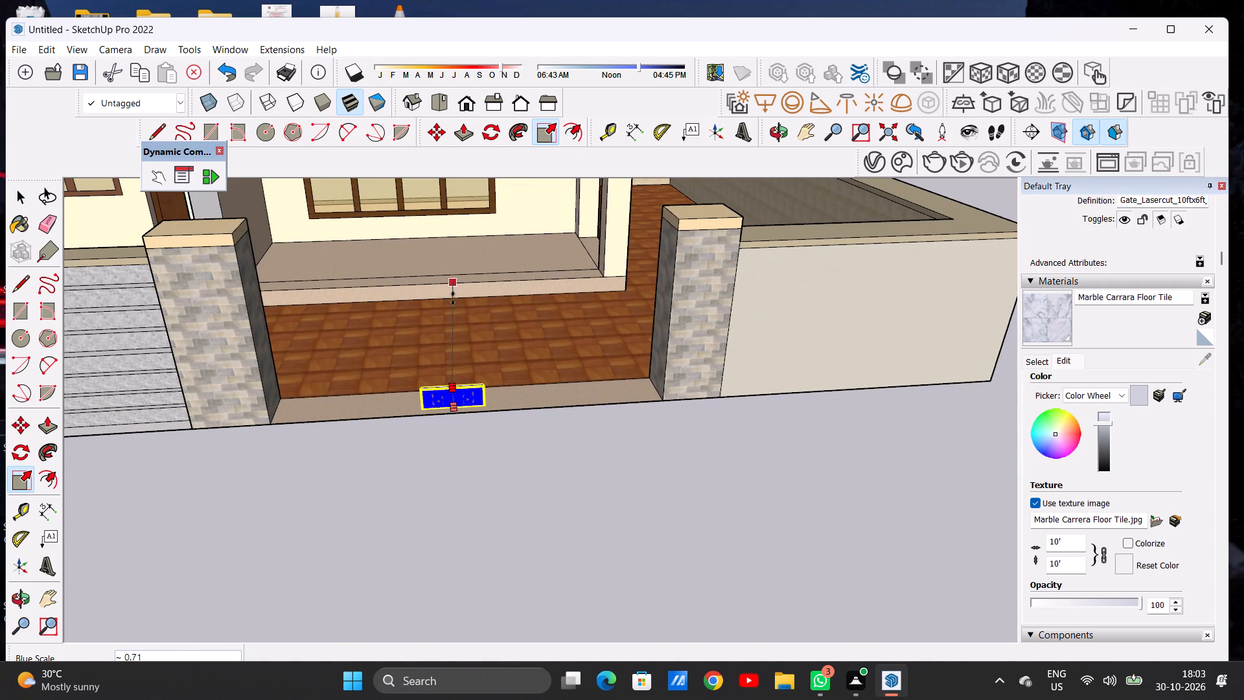
pyautogui.click(446, 341)
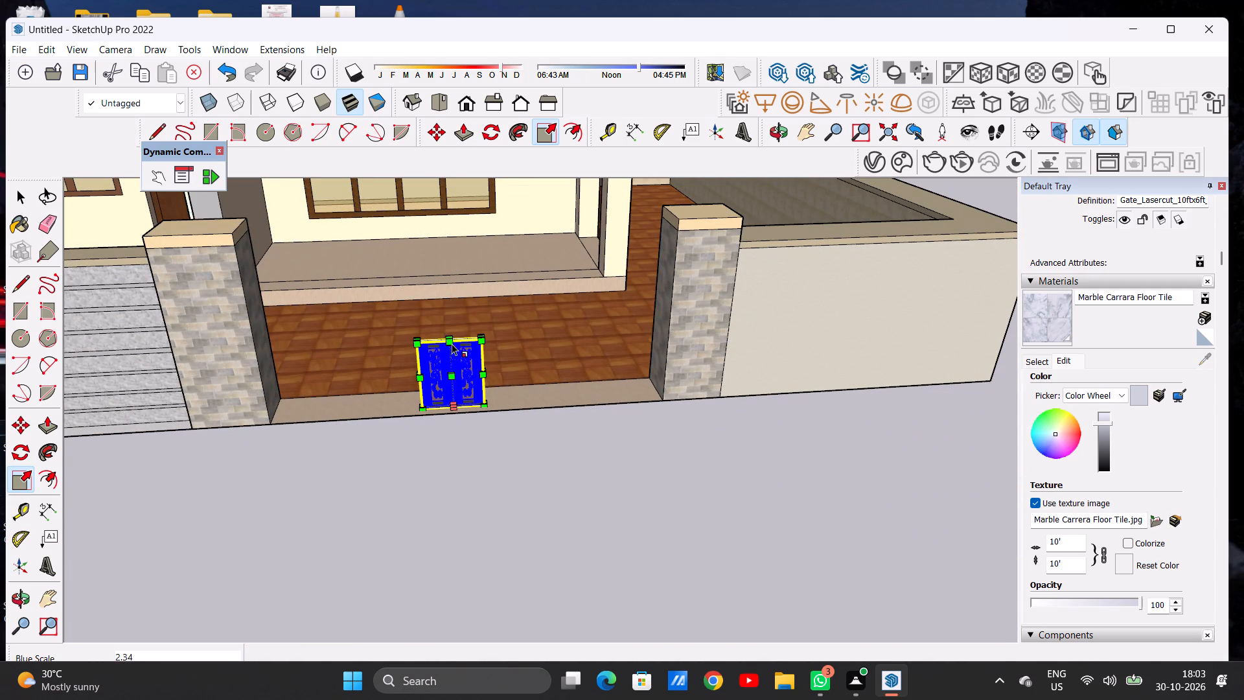
# Scale the gate's width toward the pillar at the compound wall's plain end by a factor of about 3.50.
pyautogui.scroll(14, 491, 366)
pyautogui.moveTo(467, 389); pyautogui.dragTo(355, 380, button='middle')
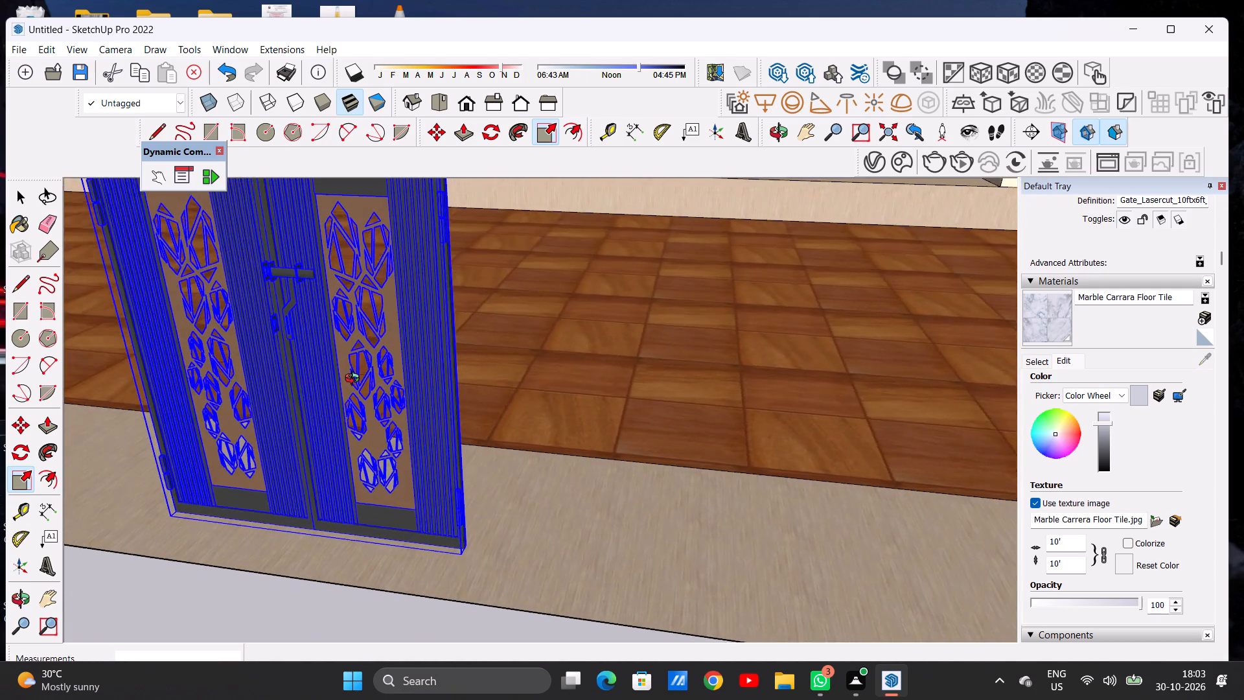
pyautogui.moveTo(355, 380); pyautogui.dragTo(319, 388, button='middle')
pyautogui.click(456, 373)
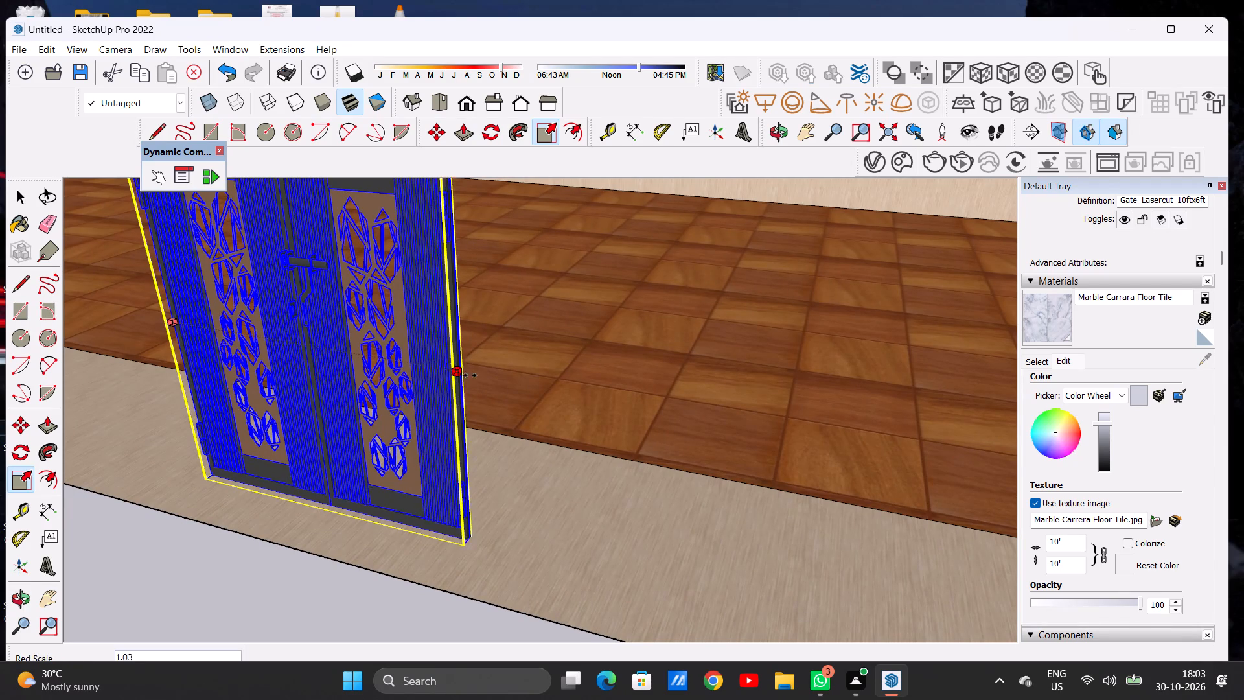
pyautogui.scroll(-20, 556, 387)
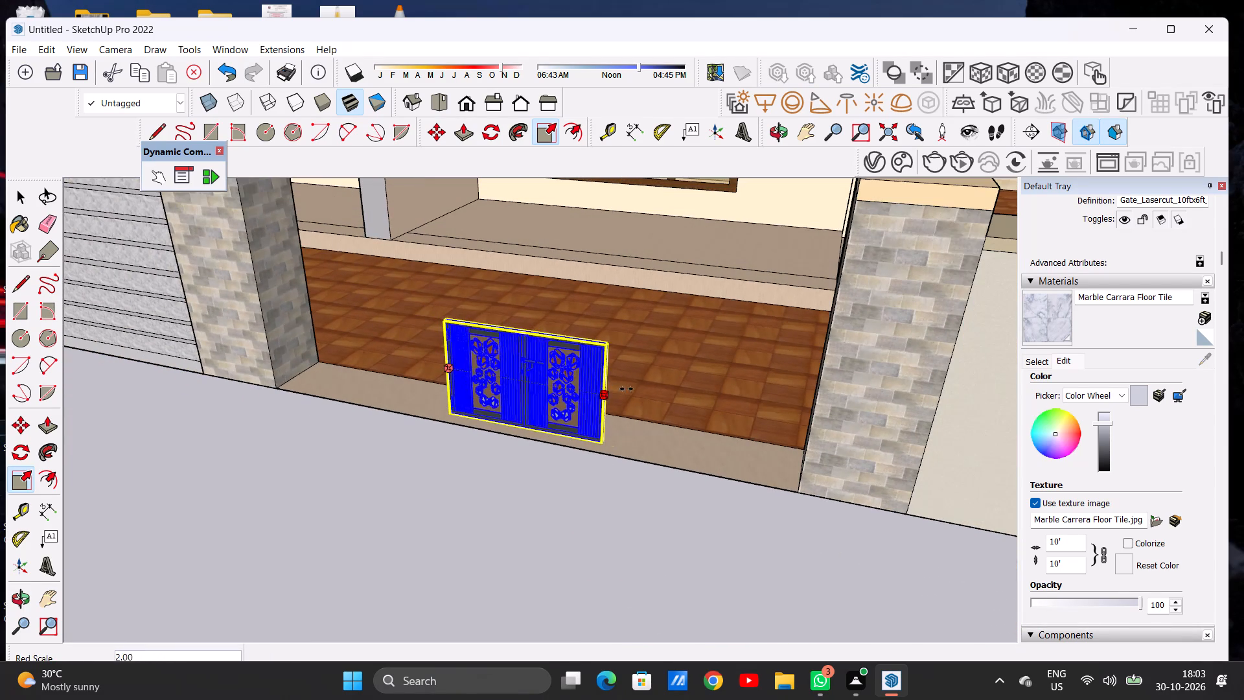
pyautogui.click(759, 402)
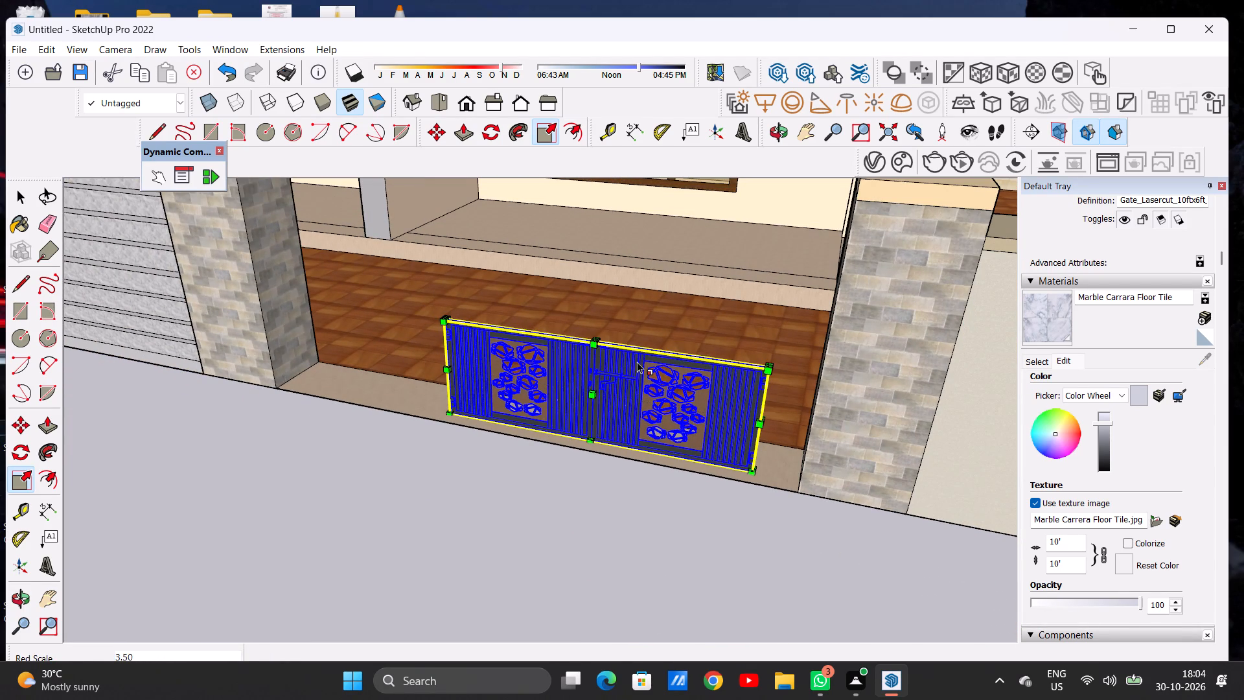
# Scale the widened gate taller from its top edge.
pyautogui.moveTo(613, 374); pyautogui.dragTo(584, 485, button='middle')
pyautogui.scroll(3, 580, 440)
pyautogui.scroll(-1, 580, 440)
pyautogui.scroll(1, 580, 440)
pyautogui.scroll(-1, 580, 440)
pyautogui.scroll(2, 580, 440)
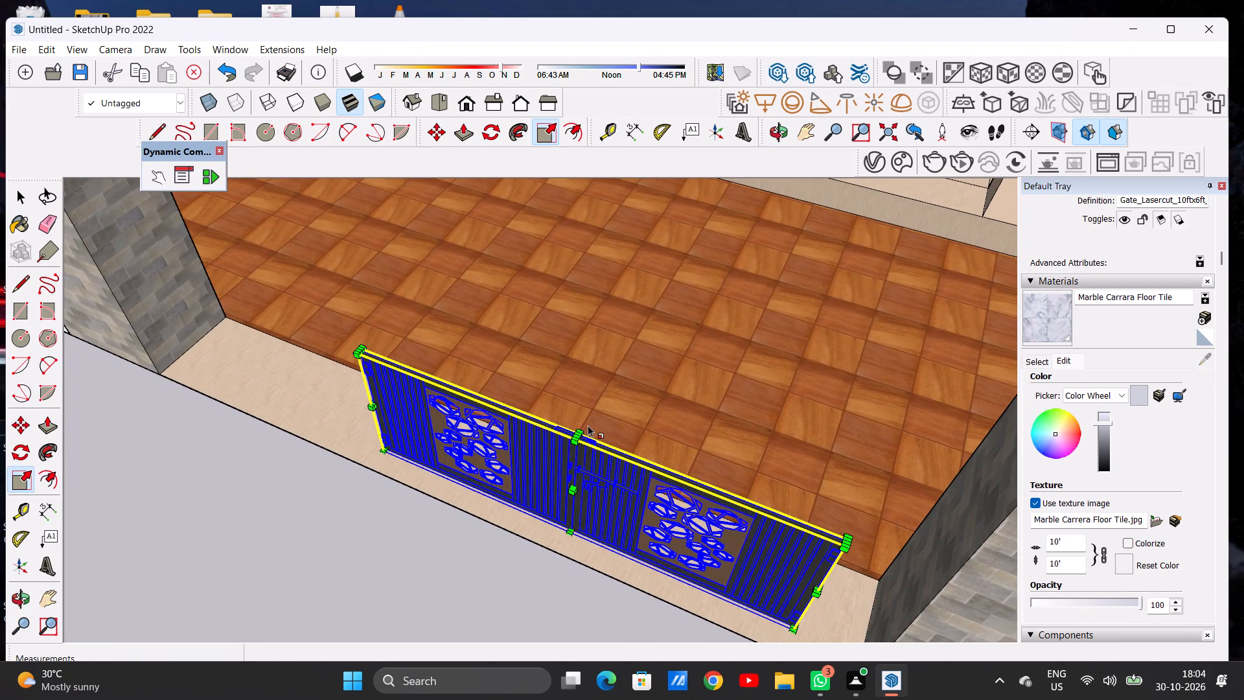
pyautogui.scroll(4, 582, 429)
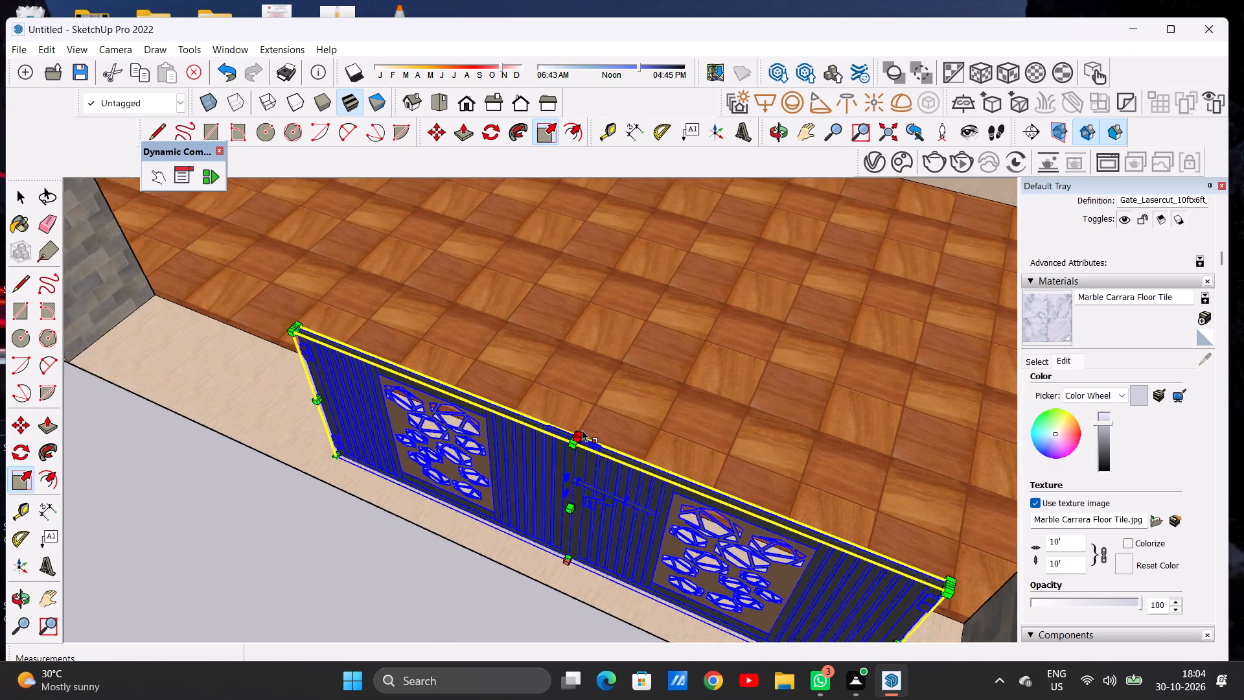
pyautogui.scroll(3, 582, 430)
pyautogui.click(573, 446)
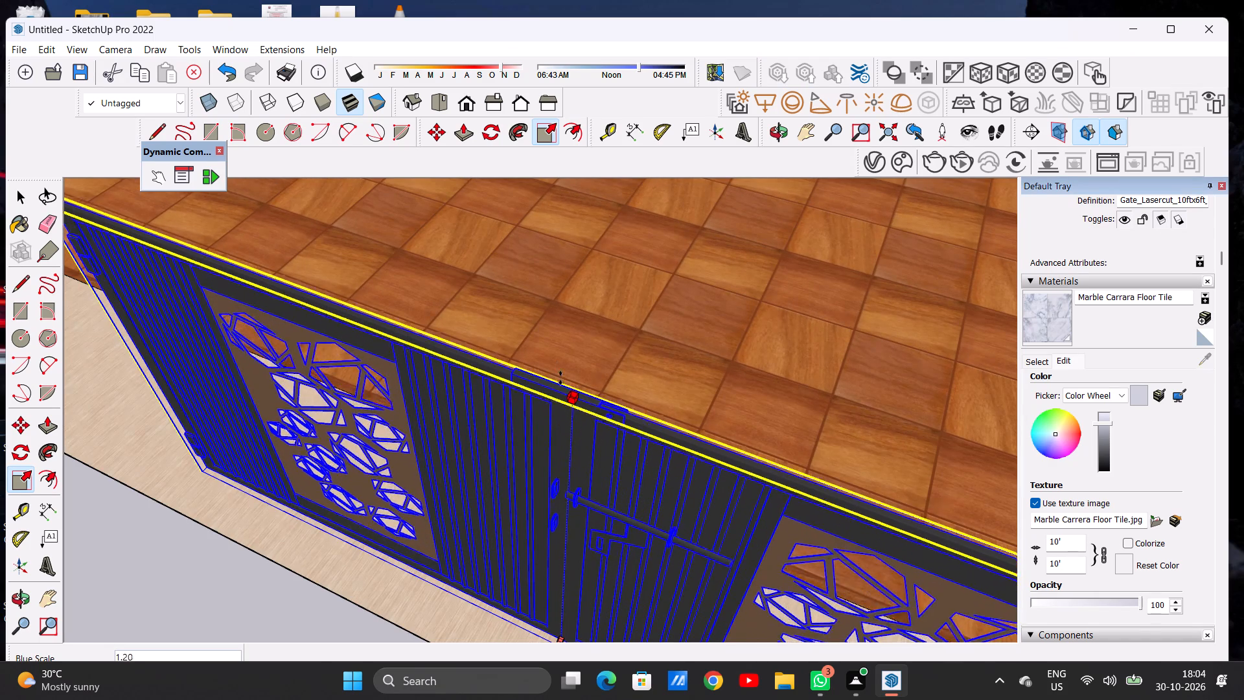
pyautogui.click(549, 255)
# Scale the gate's thickness from its lower front edge by a factor of about 5.39, keeping its height factor at 1.00.
pyautogui.scroll(-16, 512, 420)
pyautogui.scroll(-5, 533, 449)
pyautogui.moveTo(427, 475); pyautogui.dragTo(579, 409, button='middle')
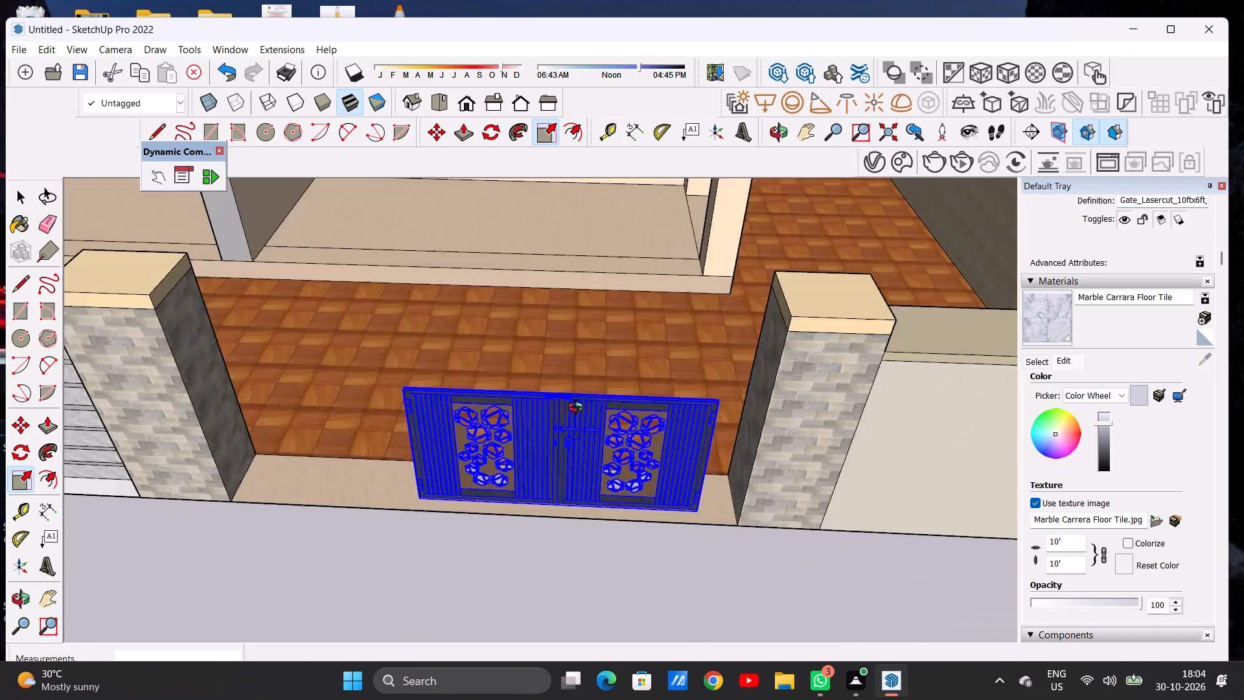
pyautogui.moveTo(579, 409); pyautogui.dragTo(727, 325, button='middle')
pyautogui.scroll(6, 489, 533)
pyautogui.scroll(4, 664, 487)
pyautogui.scroll(-1, 664, 487)
pyautogui.scroll(2, 664, 487)
pyautogui.click(665, 455)
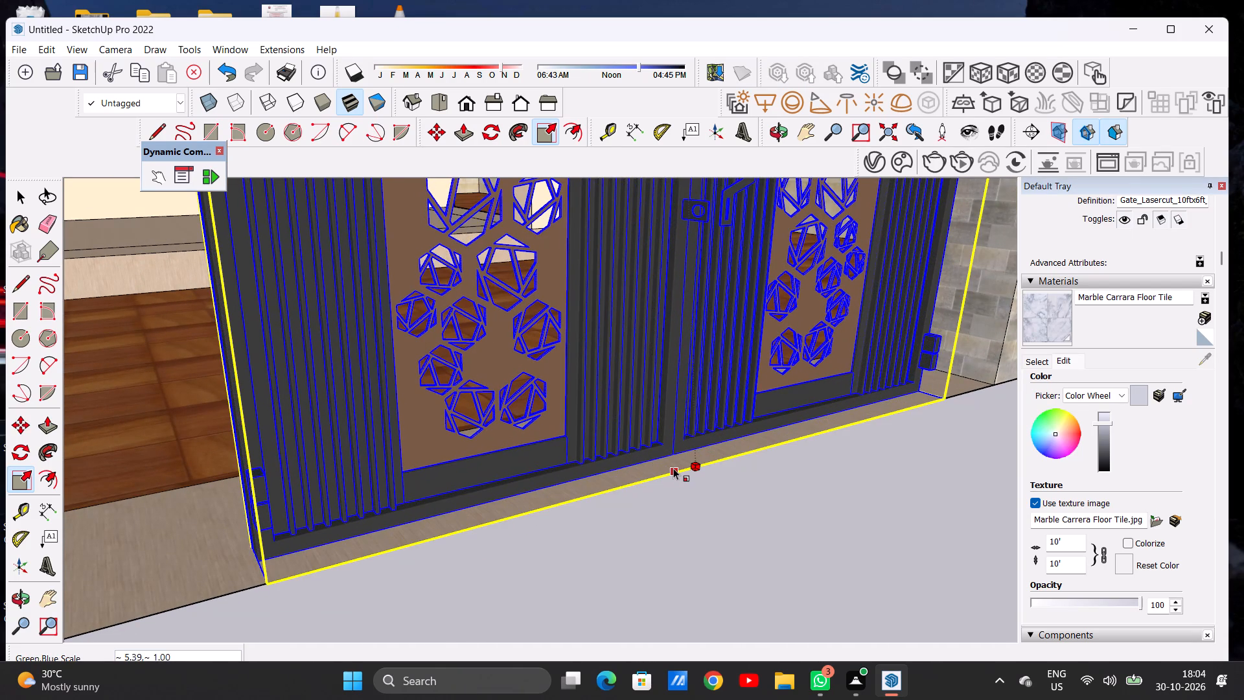
pyautogui.click(673, 468)
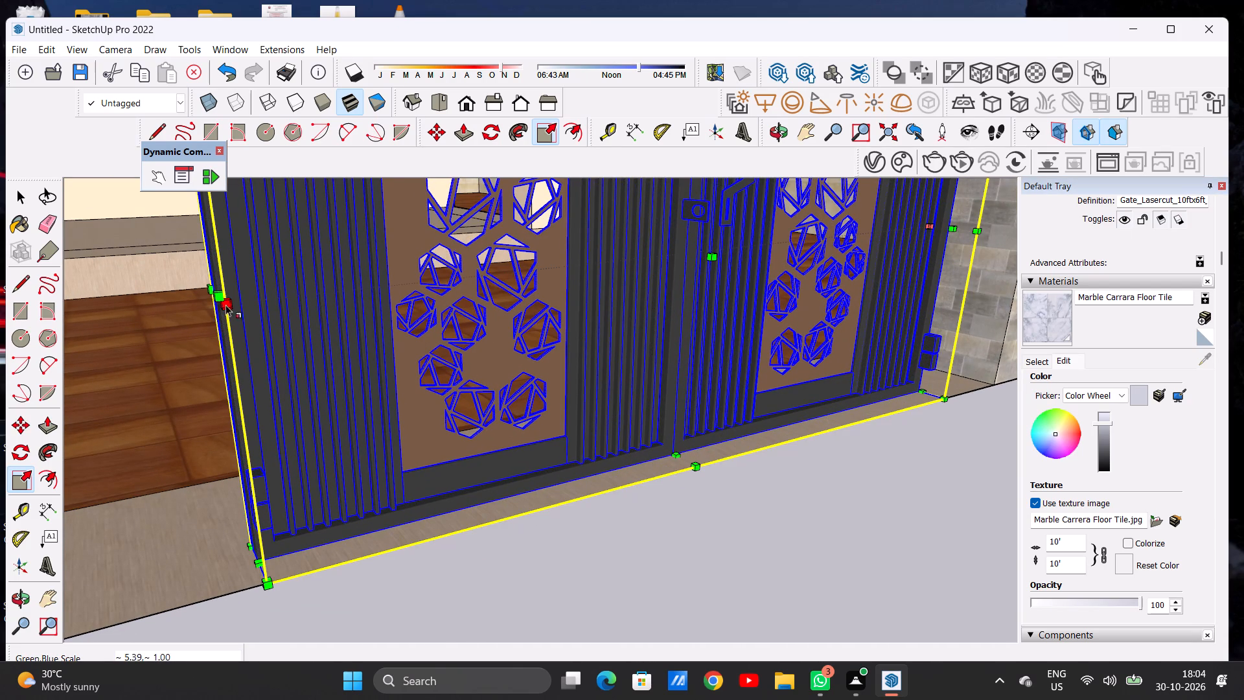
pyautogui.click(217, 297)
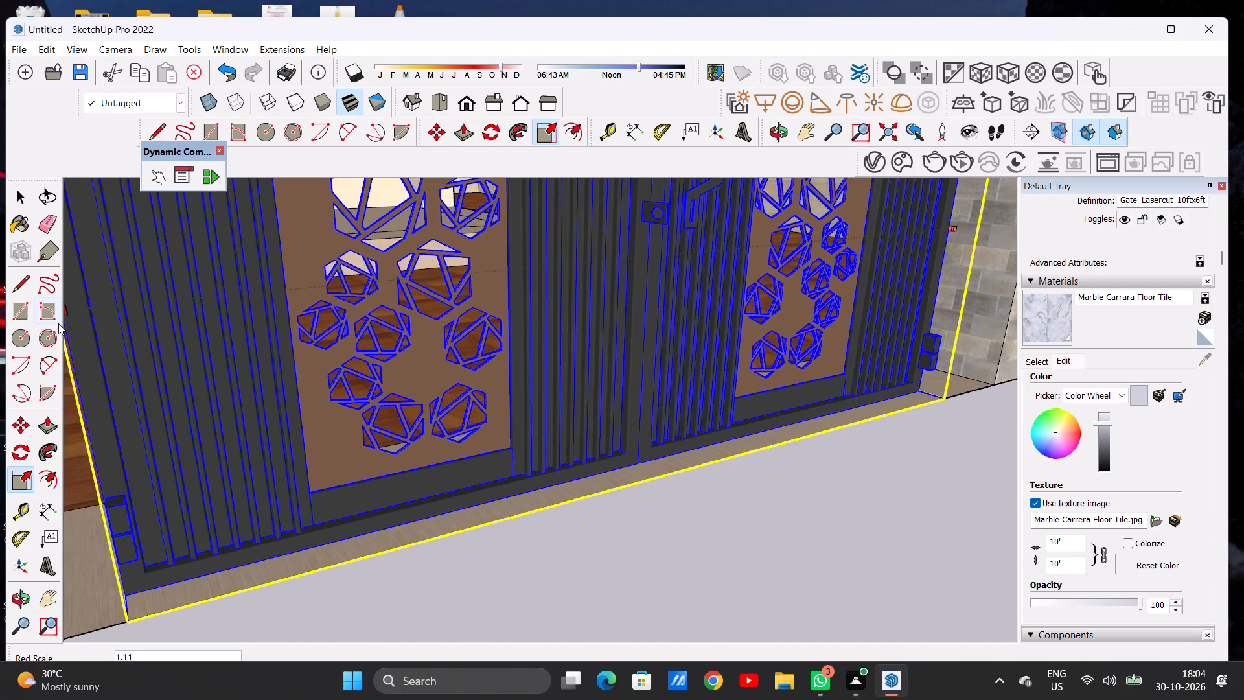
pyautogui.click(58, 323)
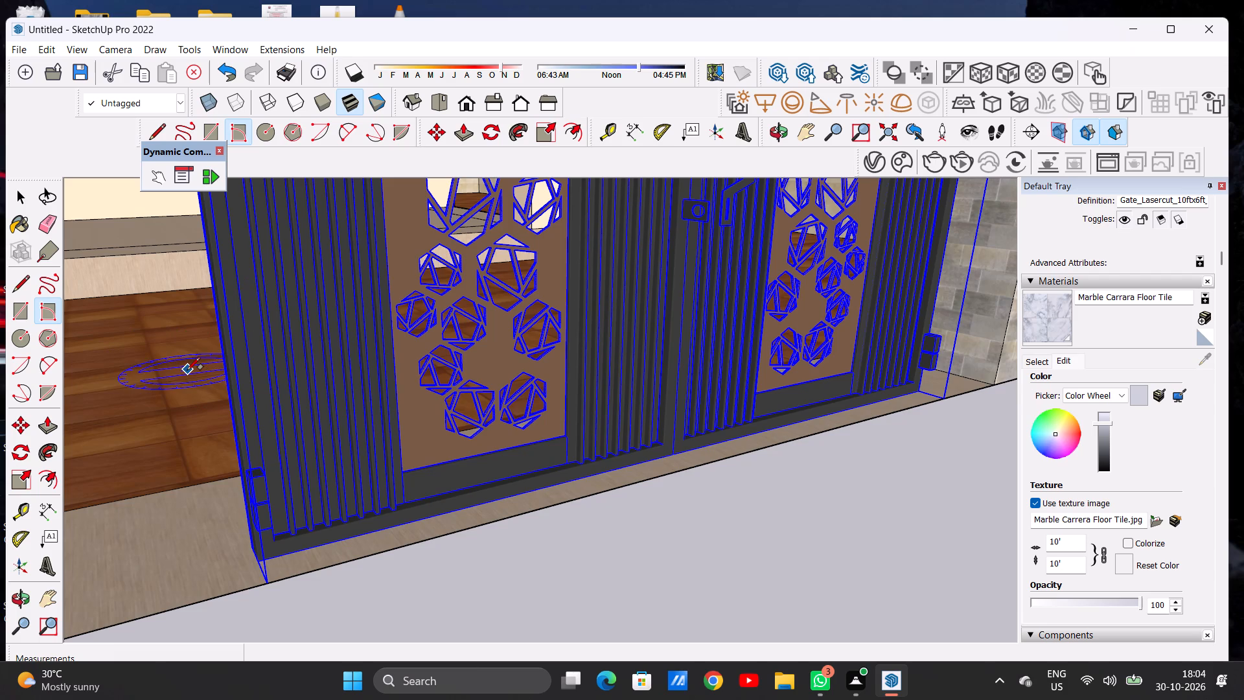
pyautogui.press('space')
# Scale the gate uniformly from its upper corner toward the pillar at the compound wall's plain end by a factor of about 1.11.
pyautogui.scroll(-20, 208, 398)
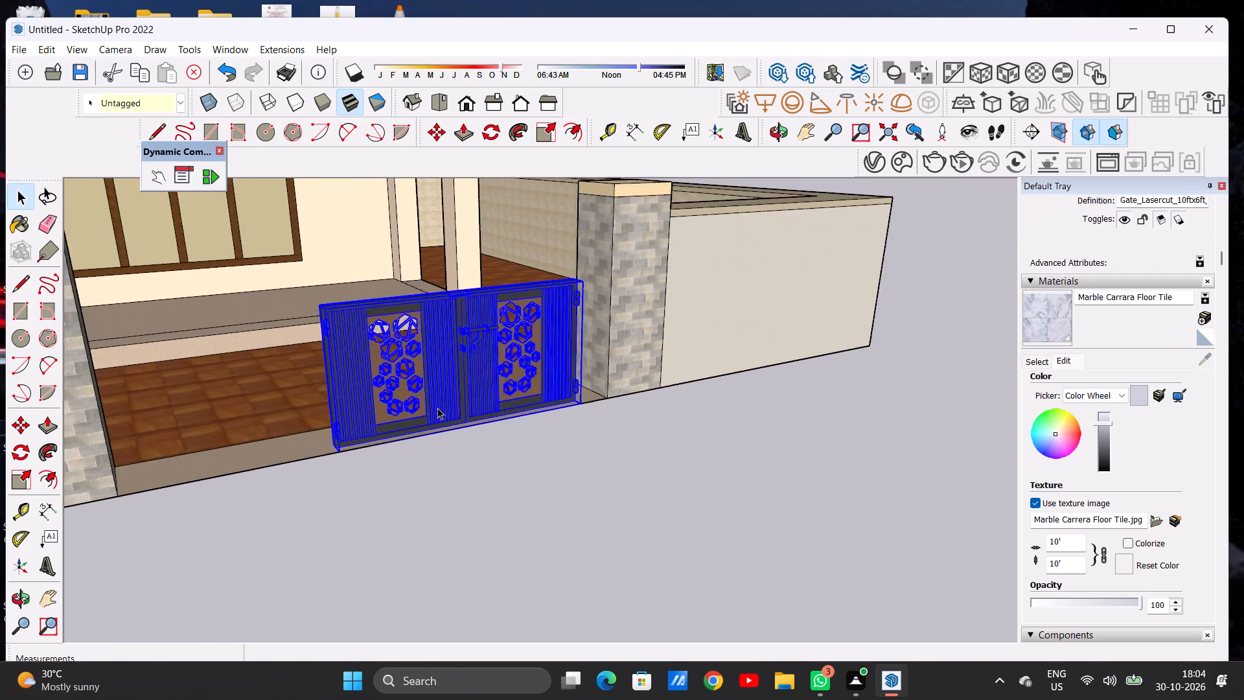
pyautogui.scroll(-8, 437, 408)
pyautogui.moveTo(519, 408); pyautogui.dragTo(446, 421, button='middle')
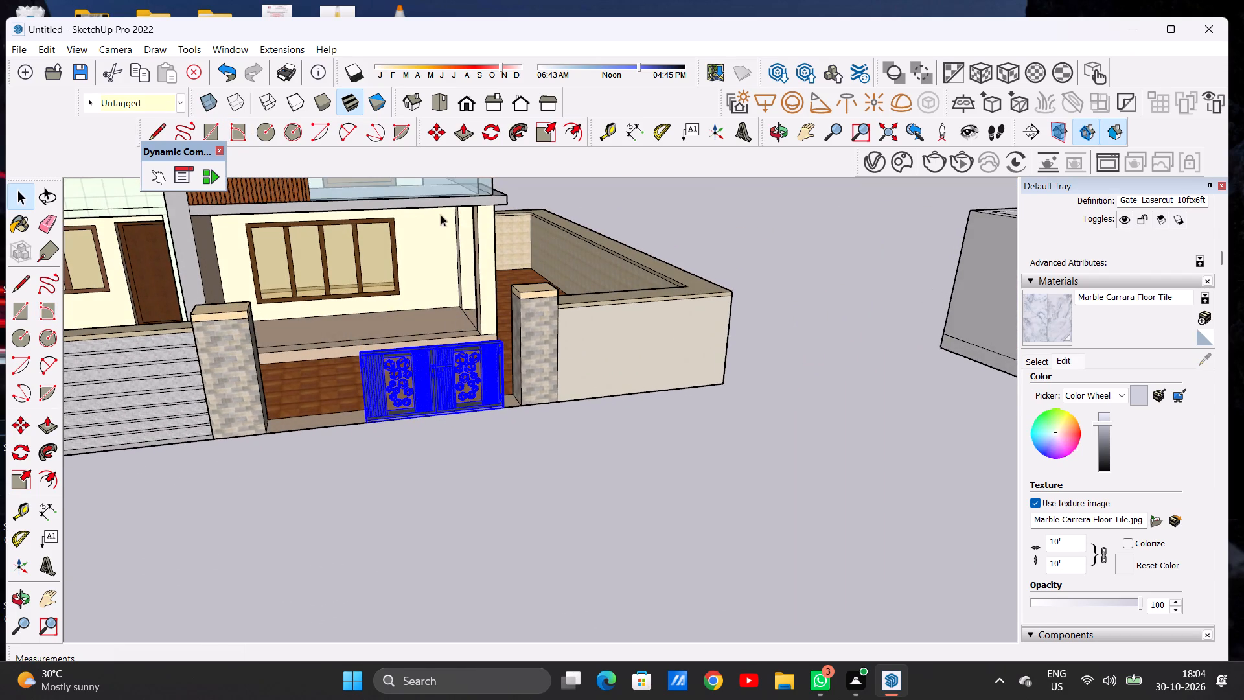
pyautogui.click(542, 134)
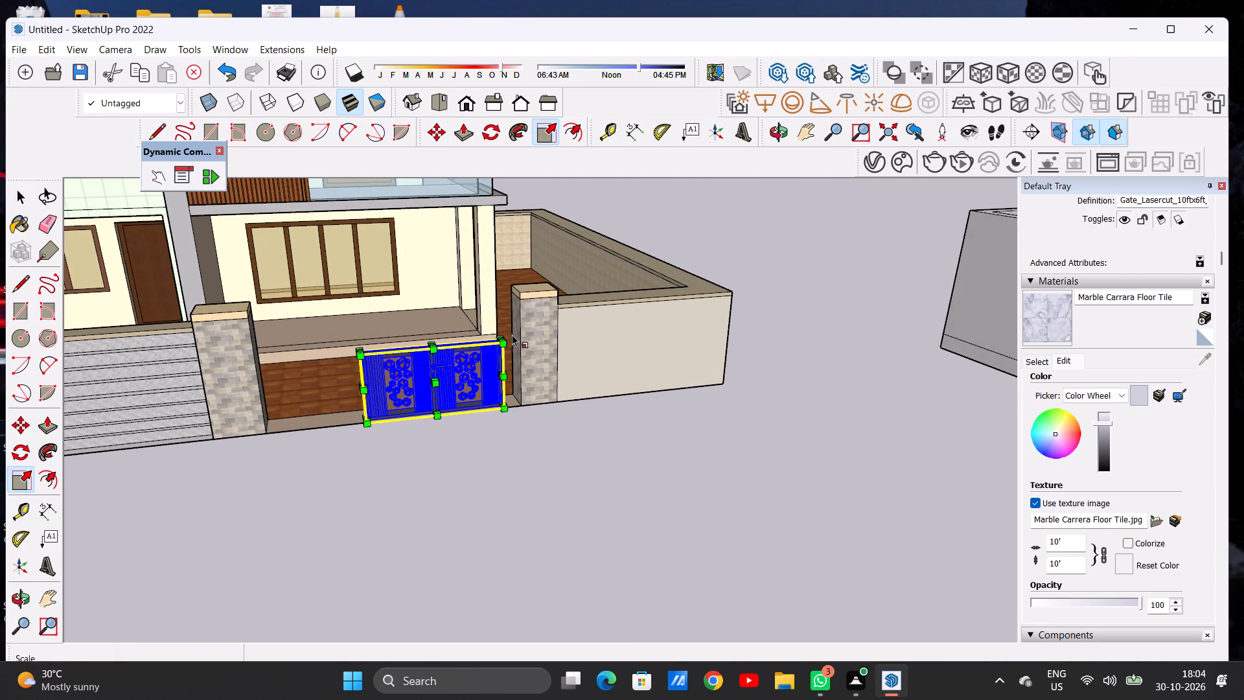
pyautogui.scroll(12, 507, 343)
pyautogui.click(507, 330)
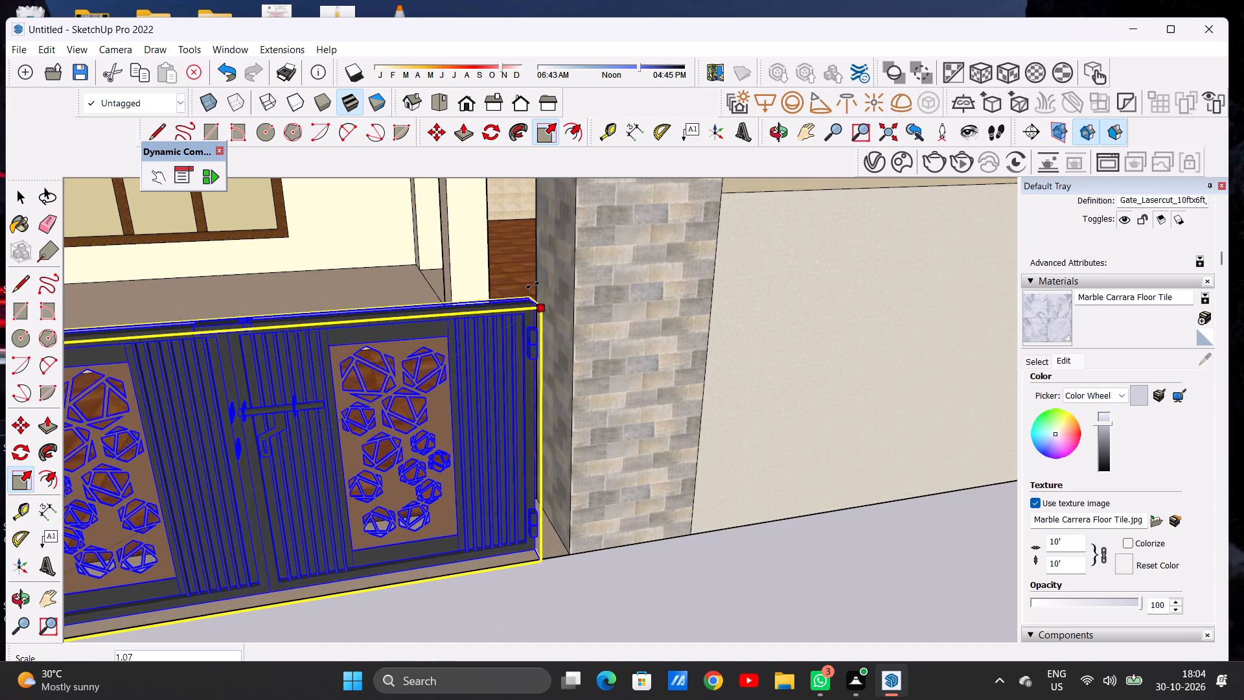
pyautogui.scroll(-13, 529, 295)
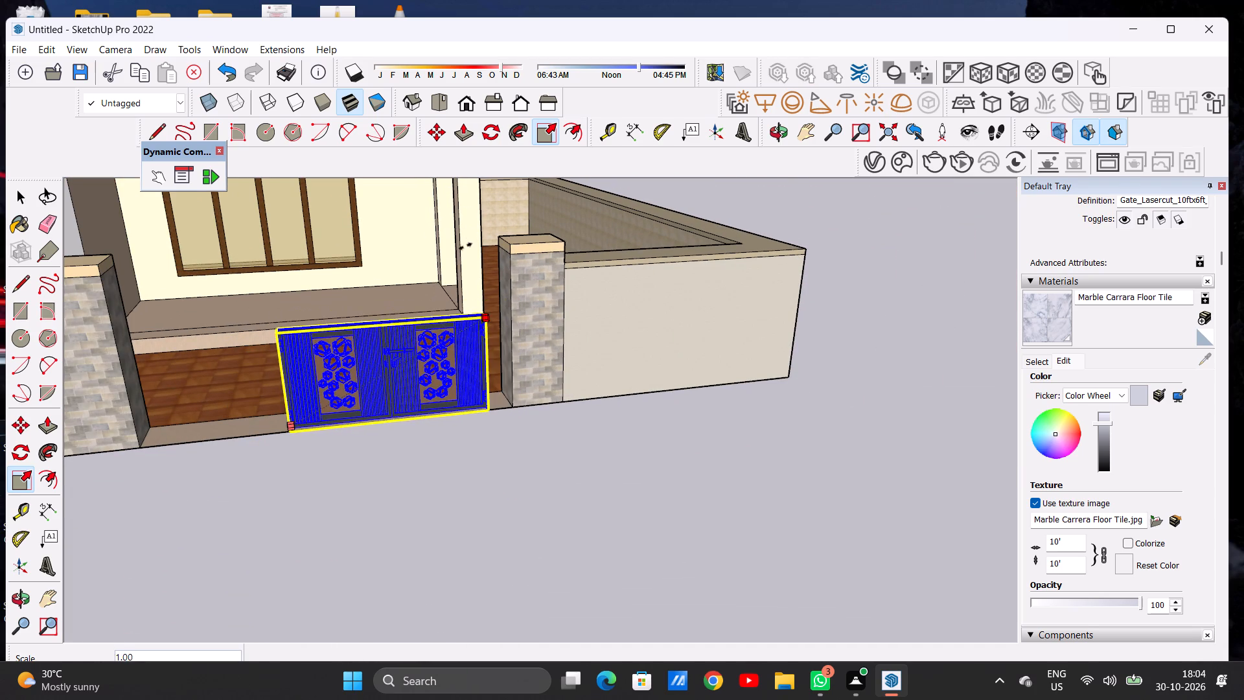
pyautogui.click(470, 244)
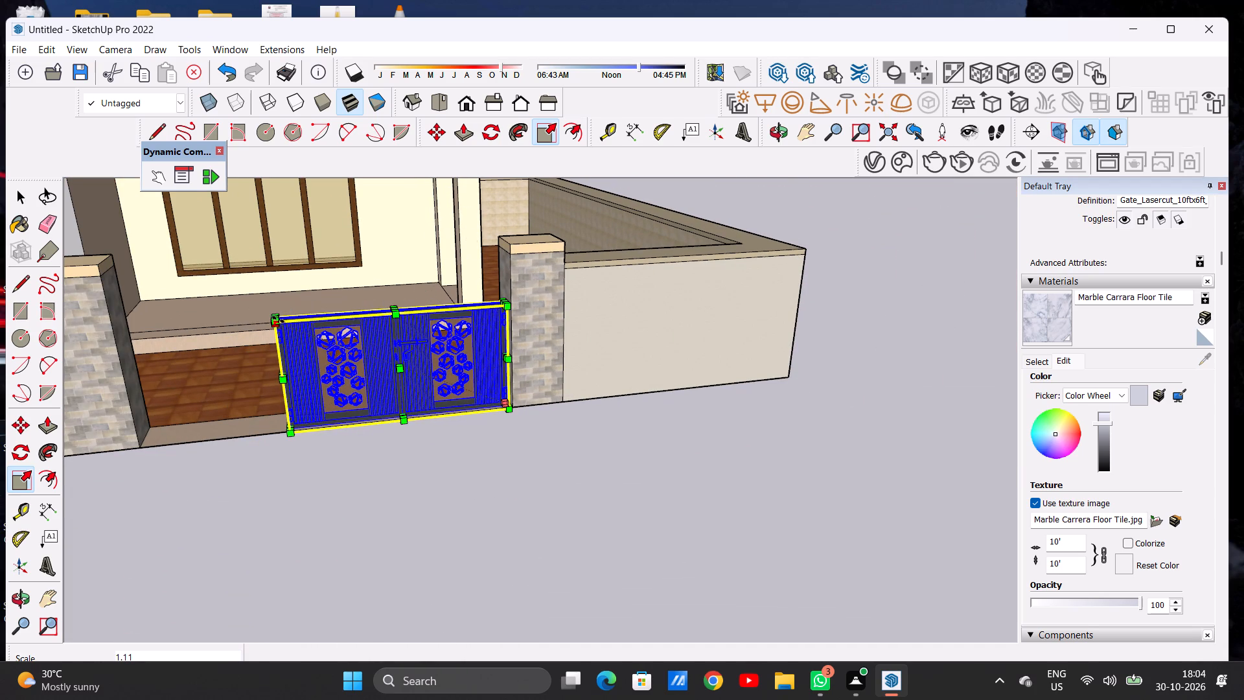
# Scale the gate uniformly from its opposite upper corner toward the pillar beside the slatted panel by about 1.50, and deselect it.
pyautogui.click(278, 320)
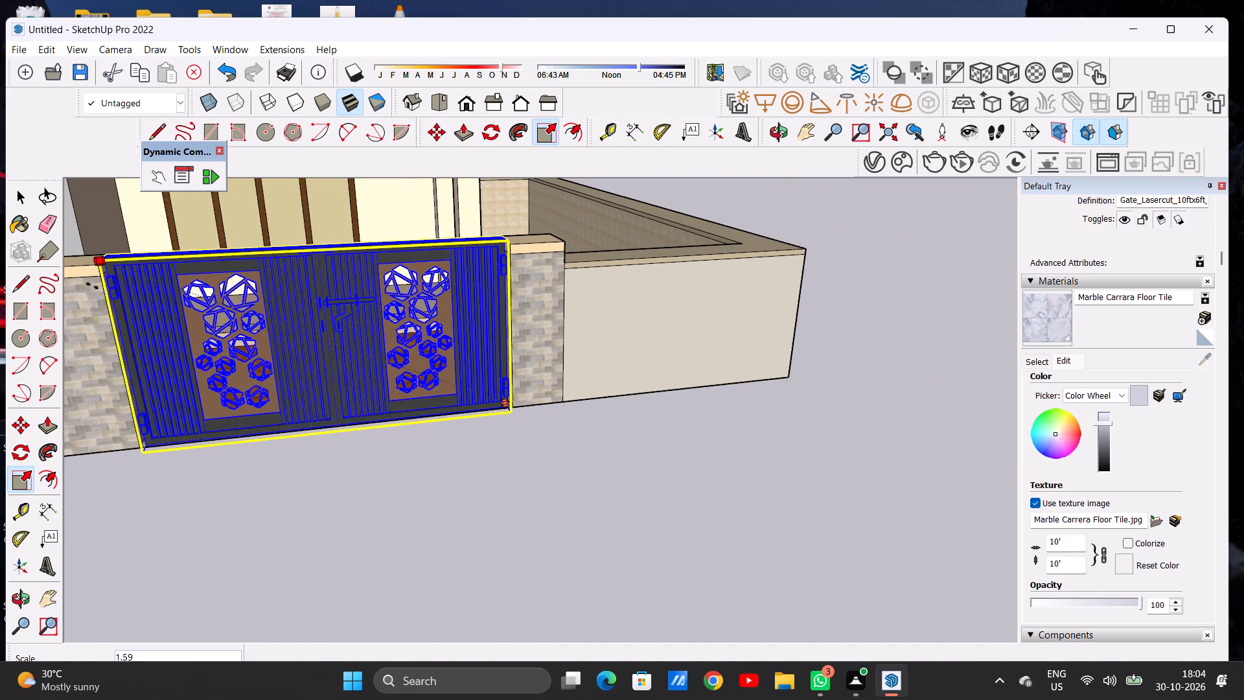
pyautogui.click(110, 312)
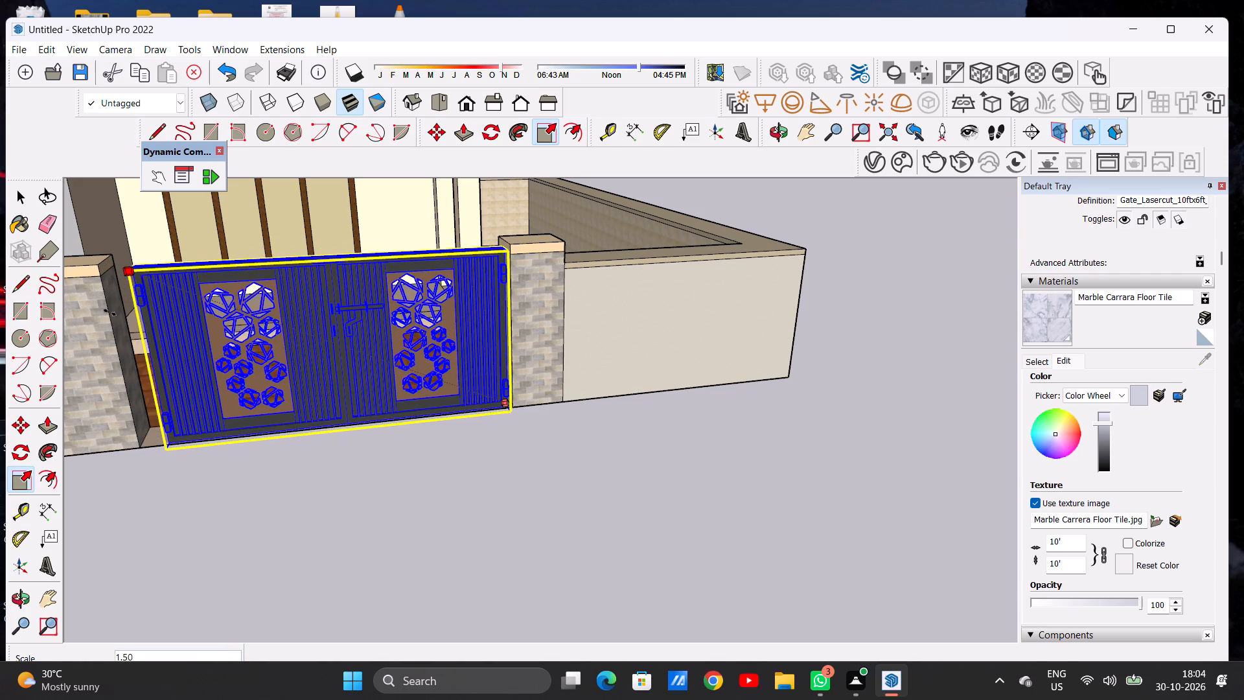
pyautogui.press('space')
pyautogui.click(446, 552)
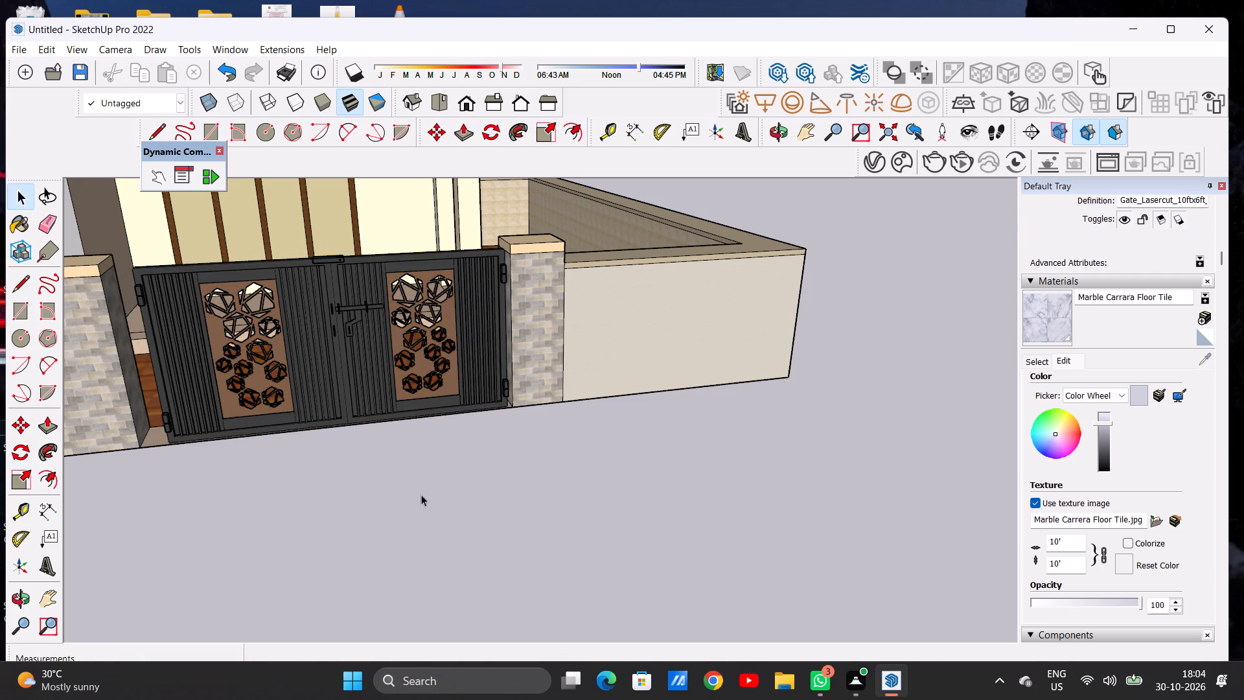
# Select the gate again and scale it uniformly from its upper corner nearest the slatted panel by a factor of about 1.02.
pyautogui.scroll(-6, 408, 474)
pyautogui.moveTo(457, 455); pyautogui.dragTo(338, 540, button='middle')
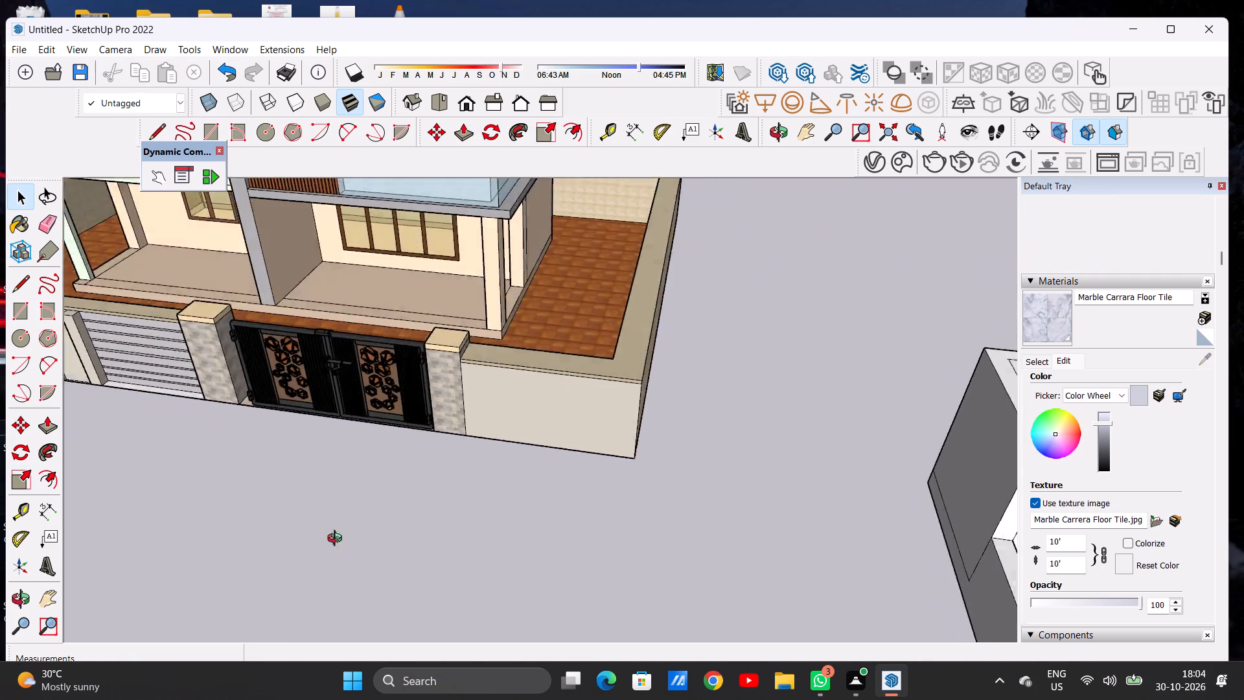
pyautogui.moveTo(338, 540); pyautogui.dragTo(275, 504, button='middle')
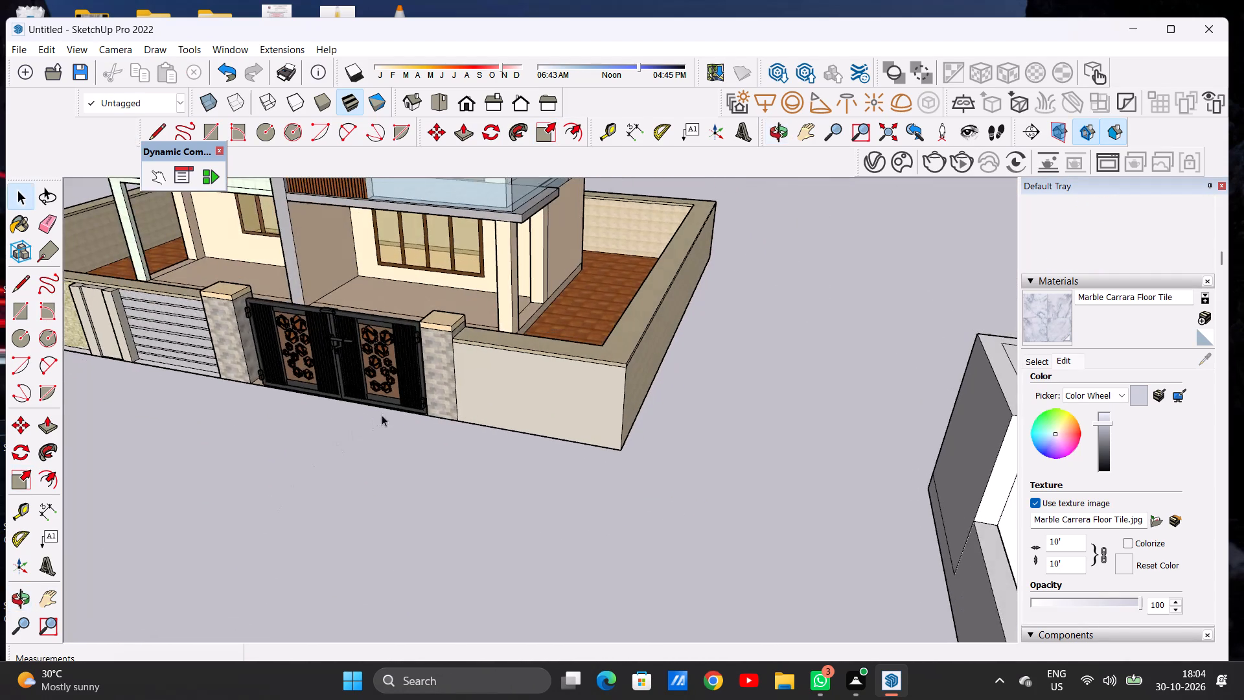
pyautogui.scroll(3, 401, 405)
pyautogui.scroll(-1, 422, 401)
pyautogui.scroll(2, 422, 401)
pyautogui.click(419, 399)
pyautogui.scroll(-2, 429, 437)
pyautogui.scroll(1, 430, 441)
pyautogui.scroll(-3, 430, 442)
pyautogui.moveTo(395, 446); pyautogui.dragTo(506, 416, button='middle')
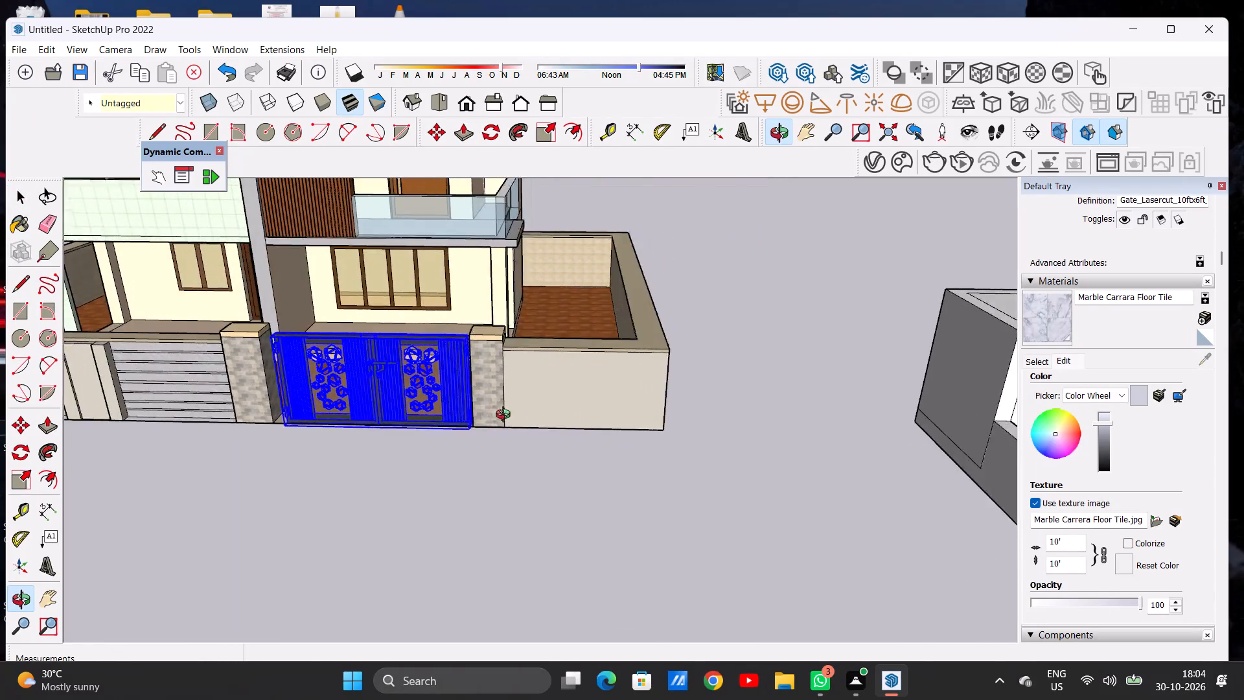
pyautogui.moveTo(506, 416); pyautogui.dragTo(533, 410, button='middle')
pyautogui.scroll(8, 349, 406)
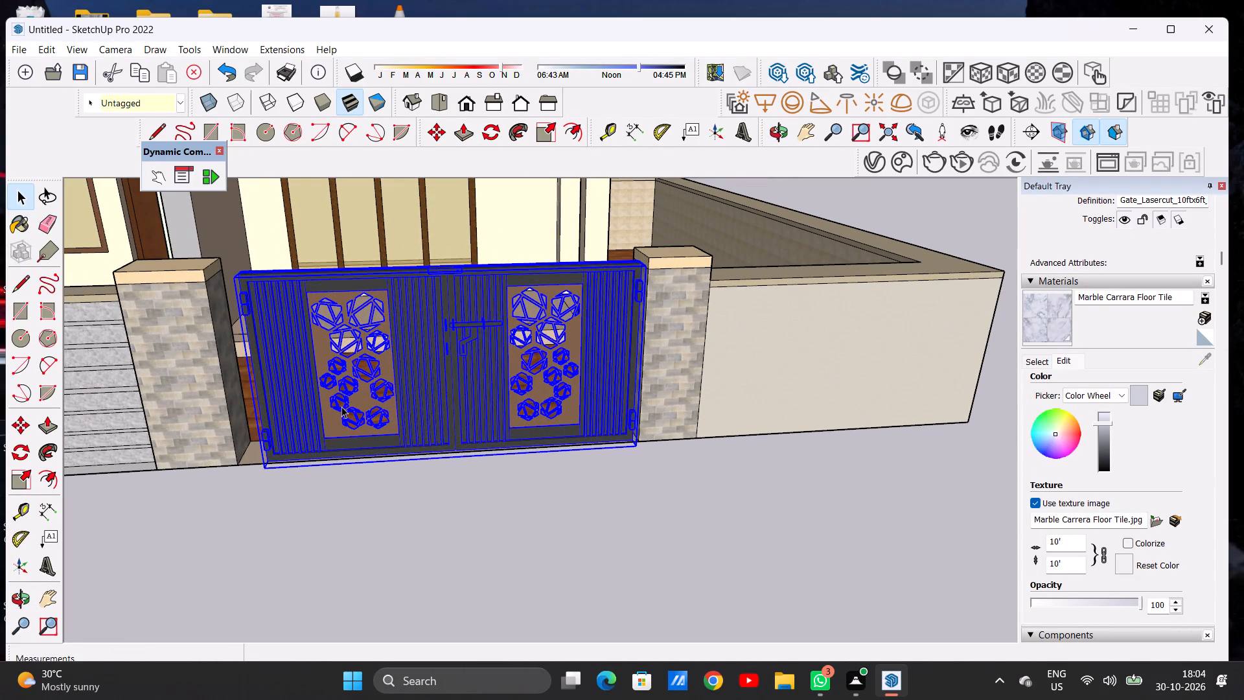
pyautogui.click(548, 132)
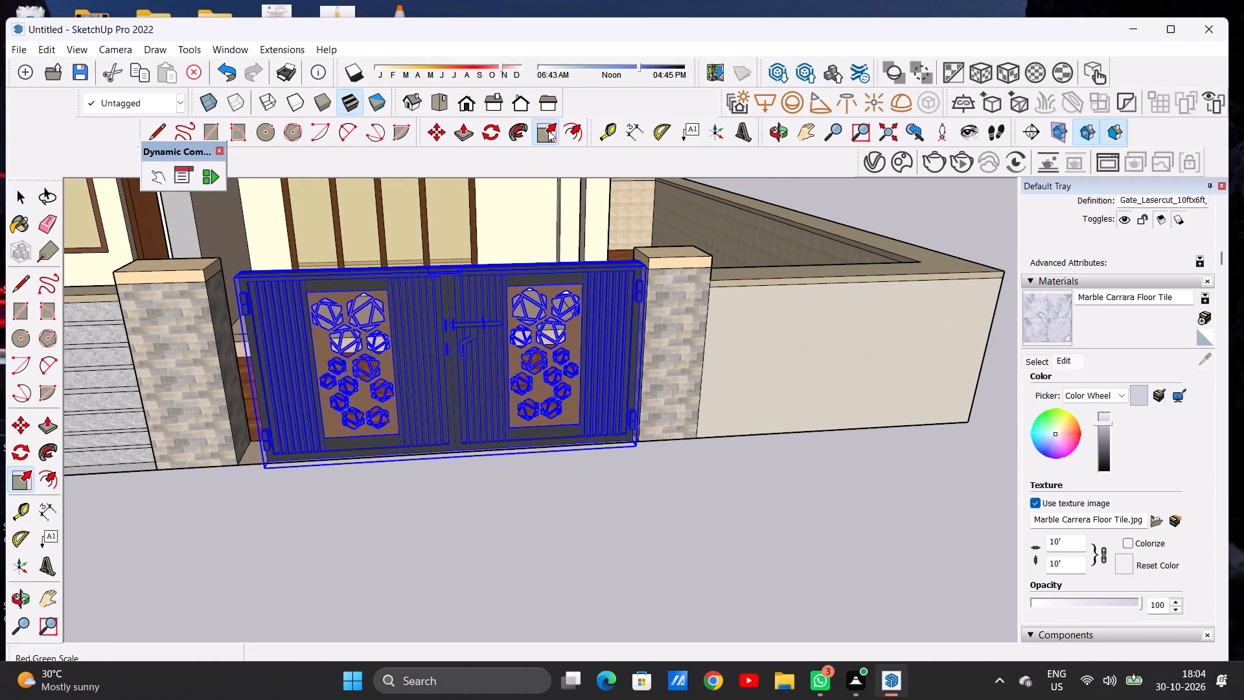
pyautogui.click(231, 283)
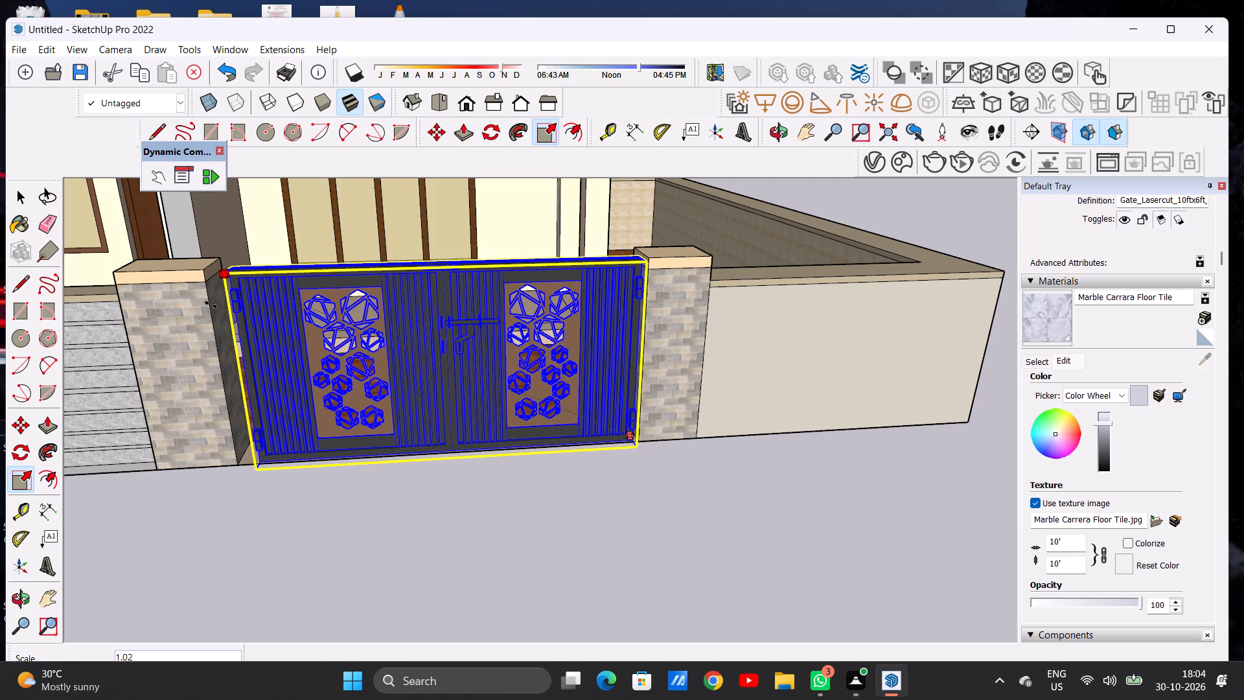
pyautogui.click(211, 305)
# Scale only the gate's width to close the remaining gap at the pillar beside the slatted panel.
pyautogui.moveTo(239, 351); pyautogui.dragTo(300, 346, button='middle')
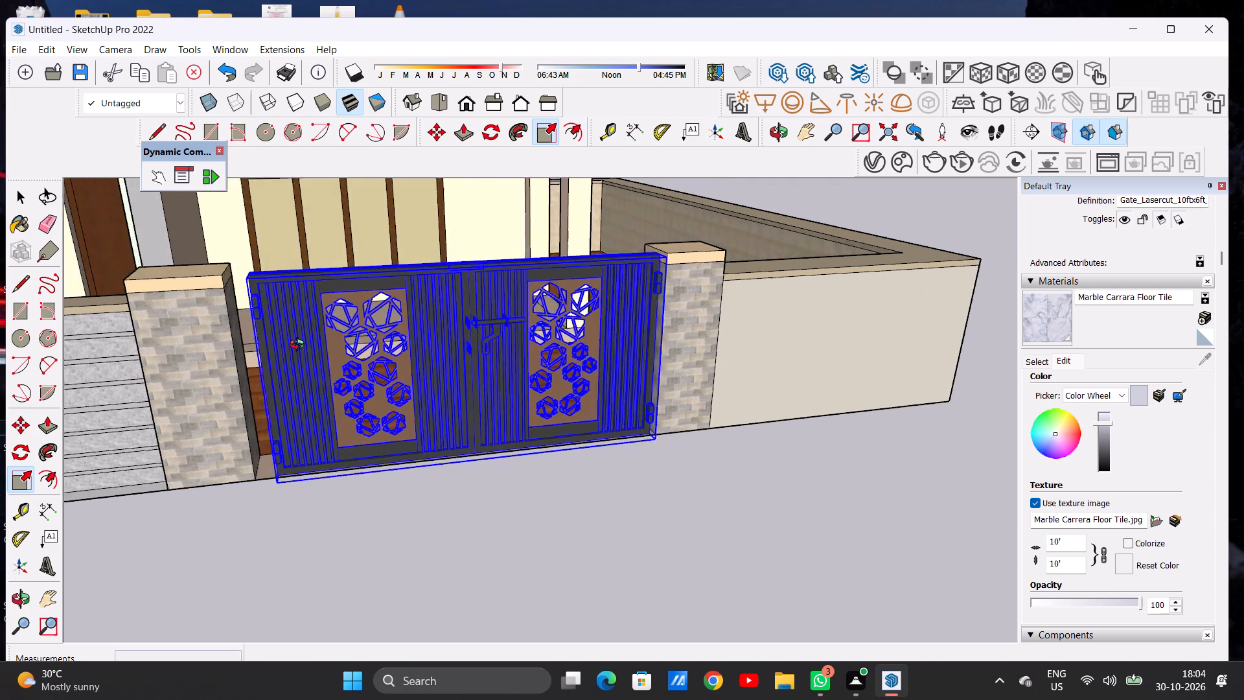
pyautogui.moveTo(300, 346); pyautogui.dragTo(322, 346, button='middle')
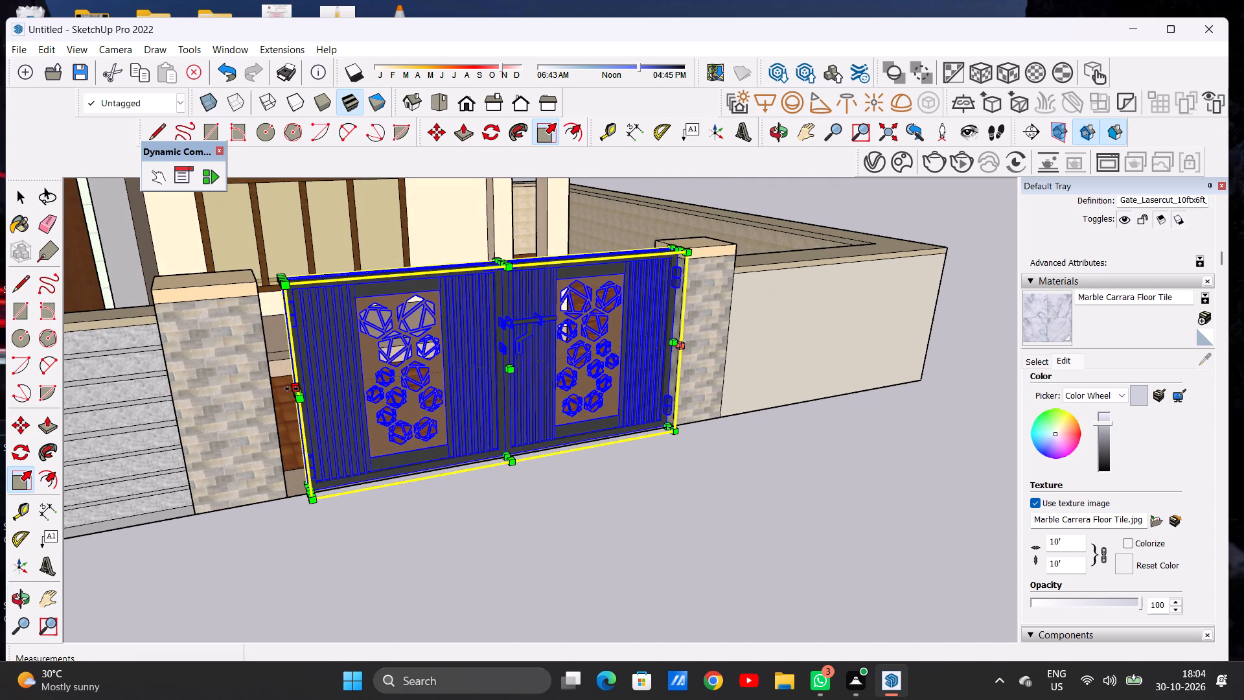
pyautogui.click(292, 388)
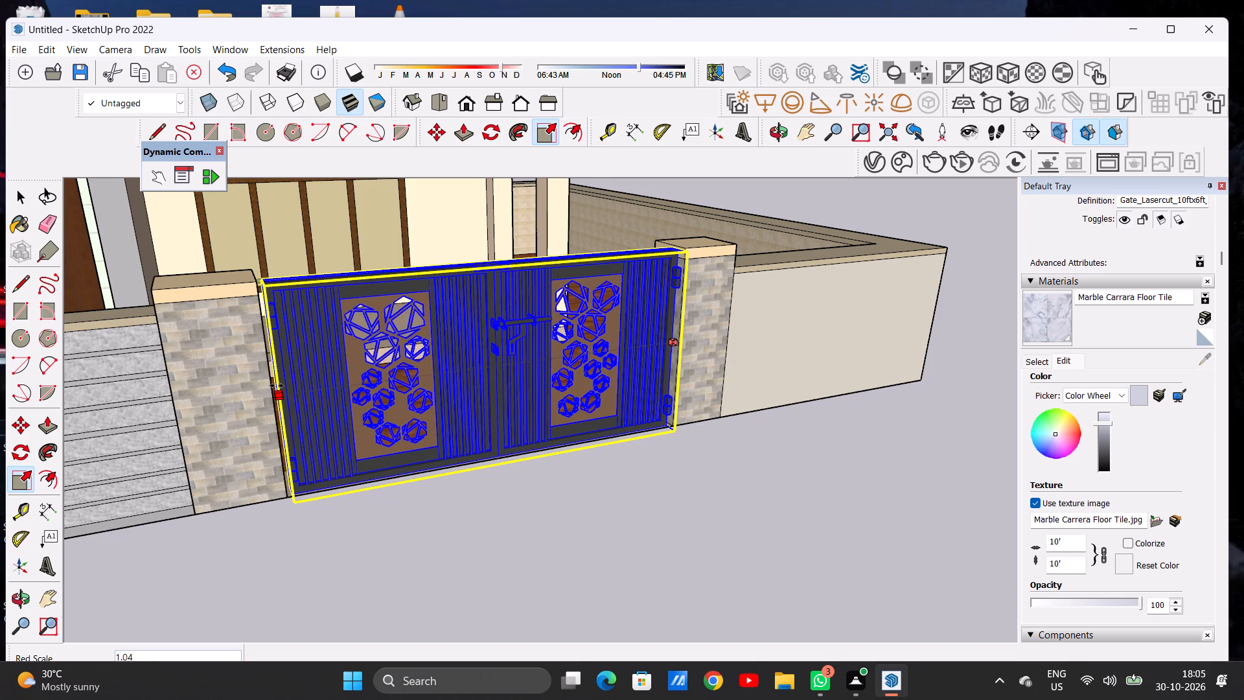
pyautogui.click(275, 386)
pyautogui.press('space')
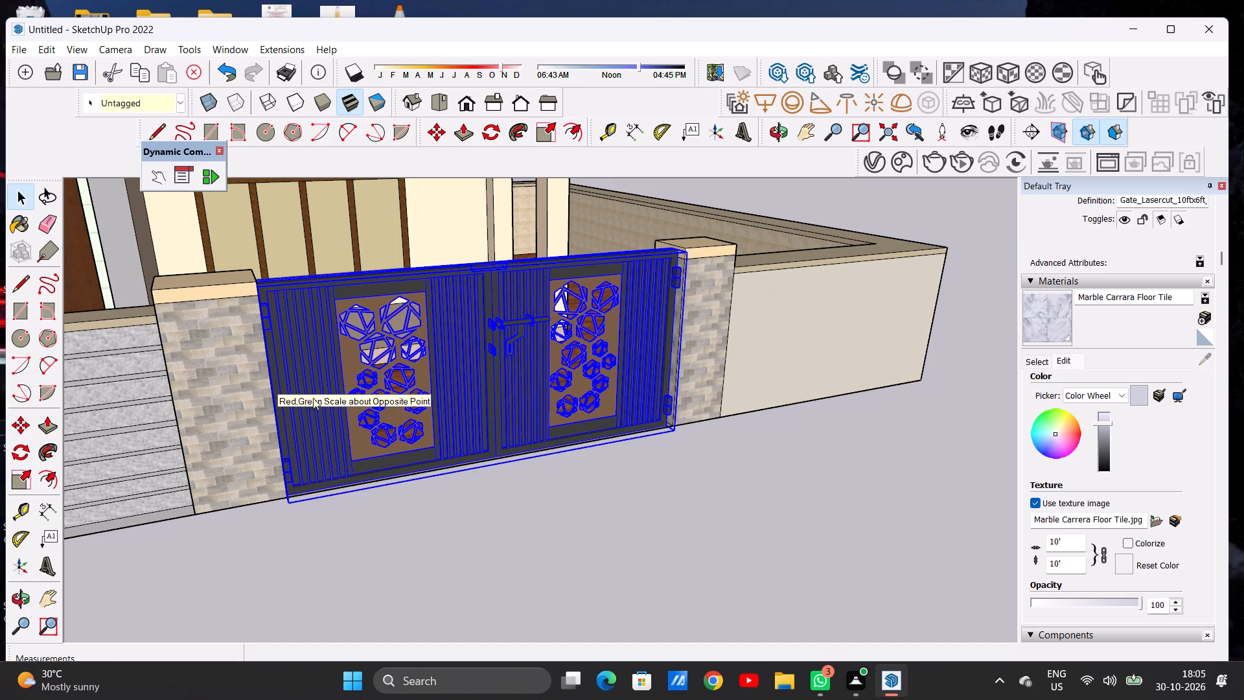
# Scale the gate's height down from its top by a factor of about 0.89, and deselect it.
pyautogui.scroll(-2, 314, 399)
pyautogui.scroll(1, 318, 401)
pyautogui.scroll(-3, 321, 401)
pyautogui.moveTo(511, 390); pyautogui.dragTo(412, 383, button='middle')
pyautogui.scroll(-6, 428, 387)
pyautogui.moveTo(450, 364); pyautogui.dragTo(451, 367, button='middle')
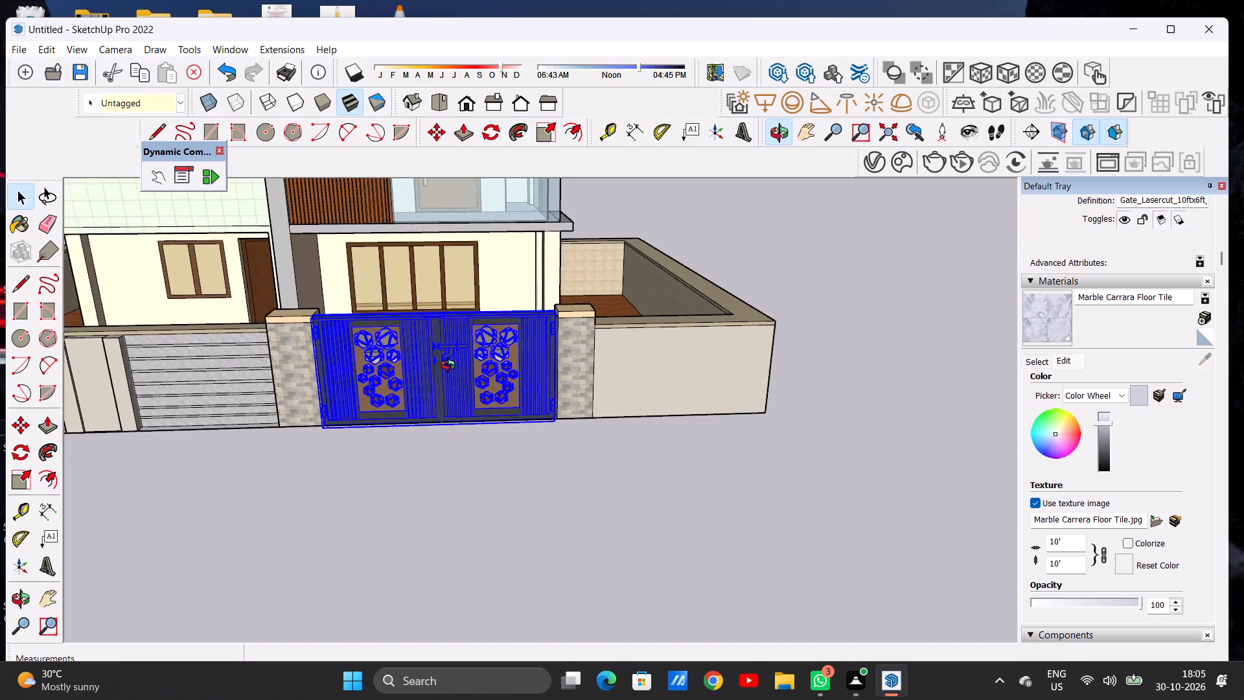
pyautogui.moveTo(451, 367); pyautogui.dragTo(436, 429, button='middle')
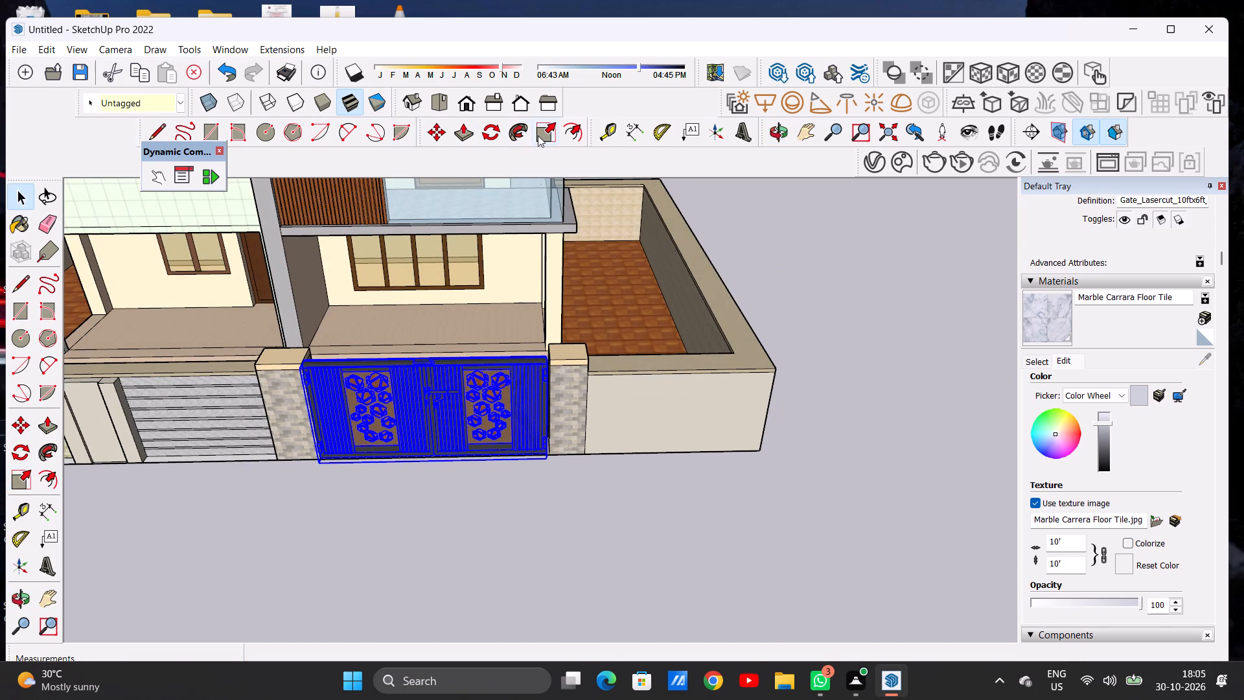
pyautogui.click(538, 135)
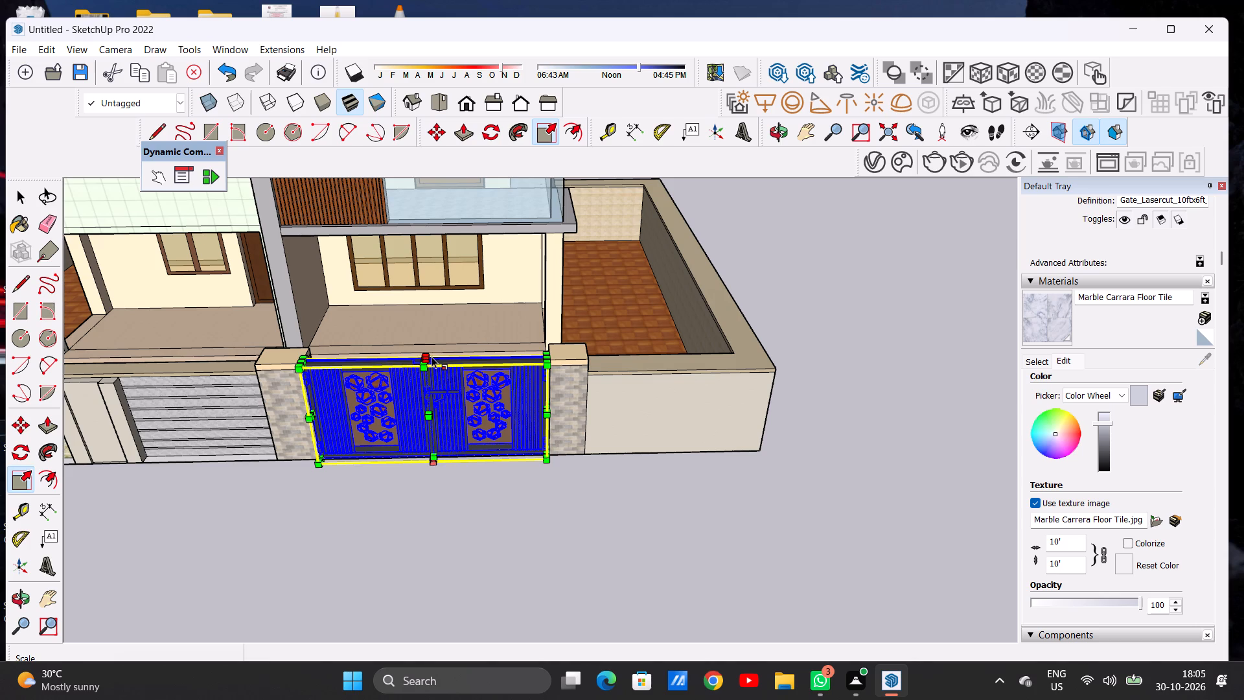
pyautogui.scroll(4, 428, 356)
pyautogui.scroll(-1, 428, 356)
pyautogui.scroll(1, 428, 356)
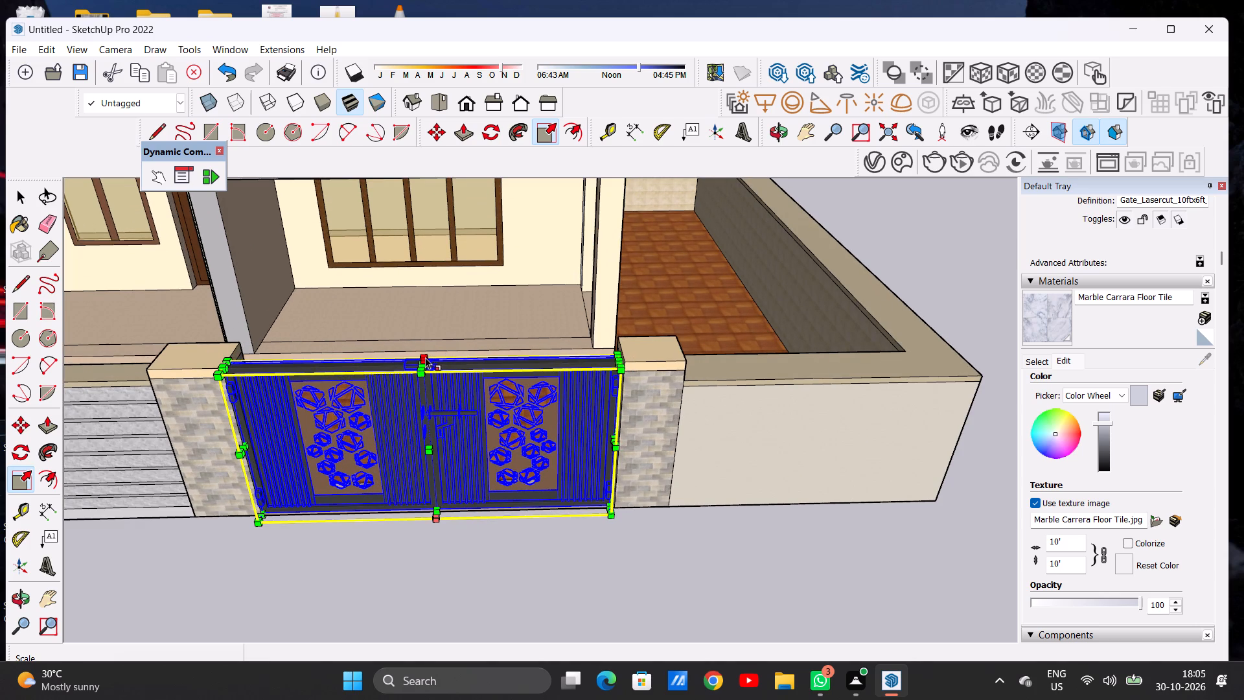
pyautogui.click(421, 360)
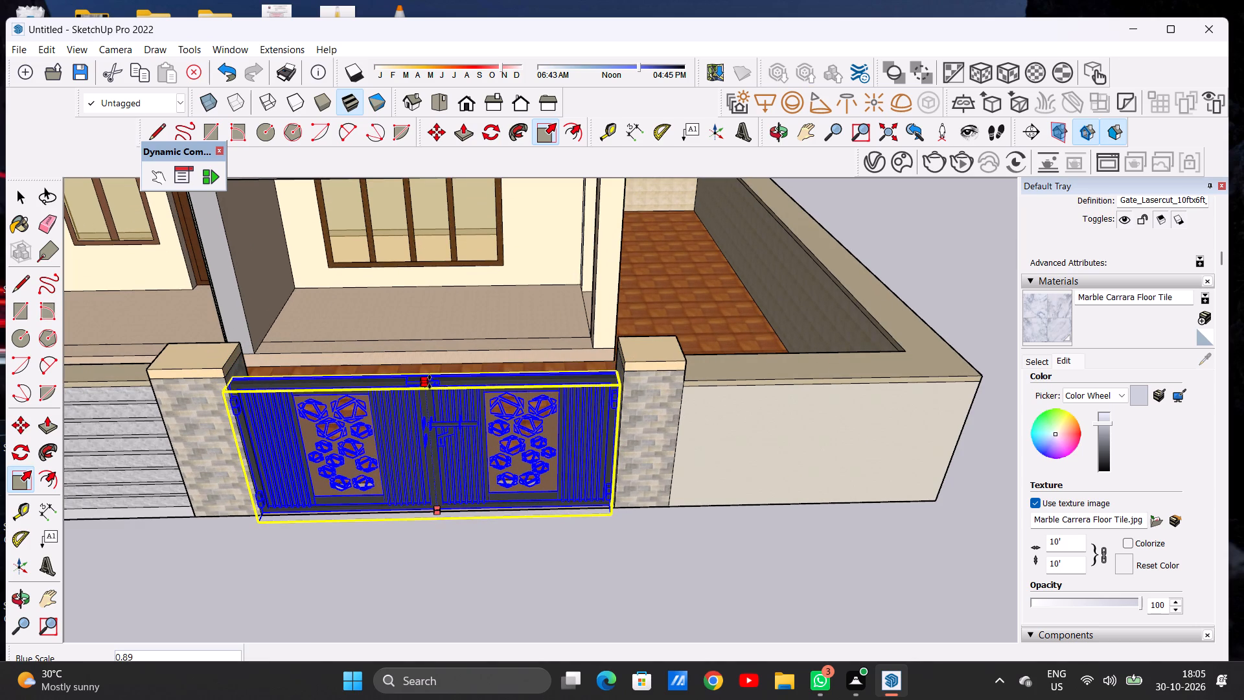
pyautogui.click(431, 382)
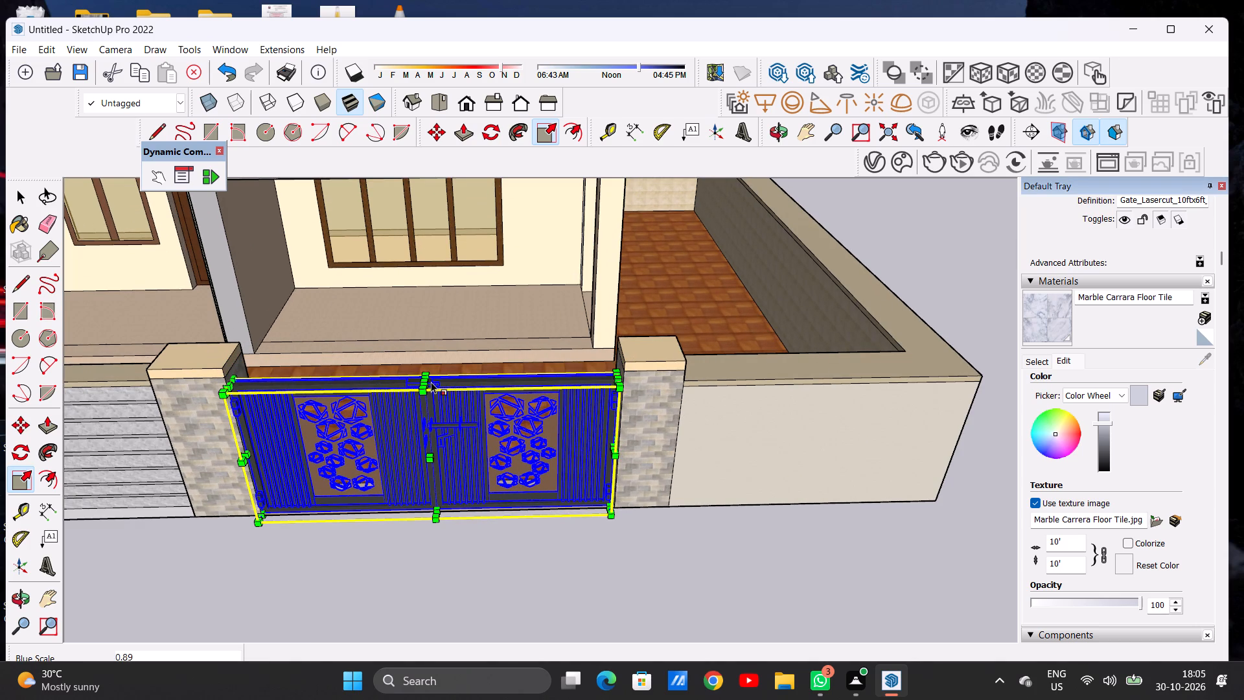
pyautogui.press('space')
pyautogui.click(689, 542)
# Move the gate inward from its bottom inner corner by about 3' 2 7/8" so it sits between the two entrance pillars.
pyautogui.moveTo(644, 445); pyautogui.dragTo(593, 434, button='middle')
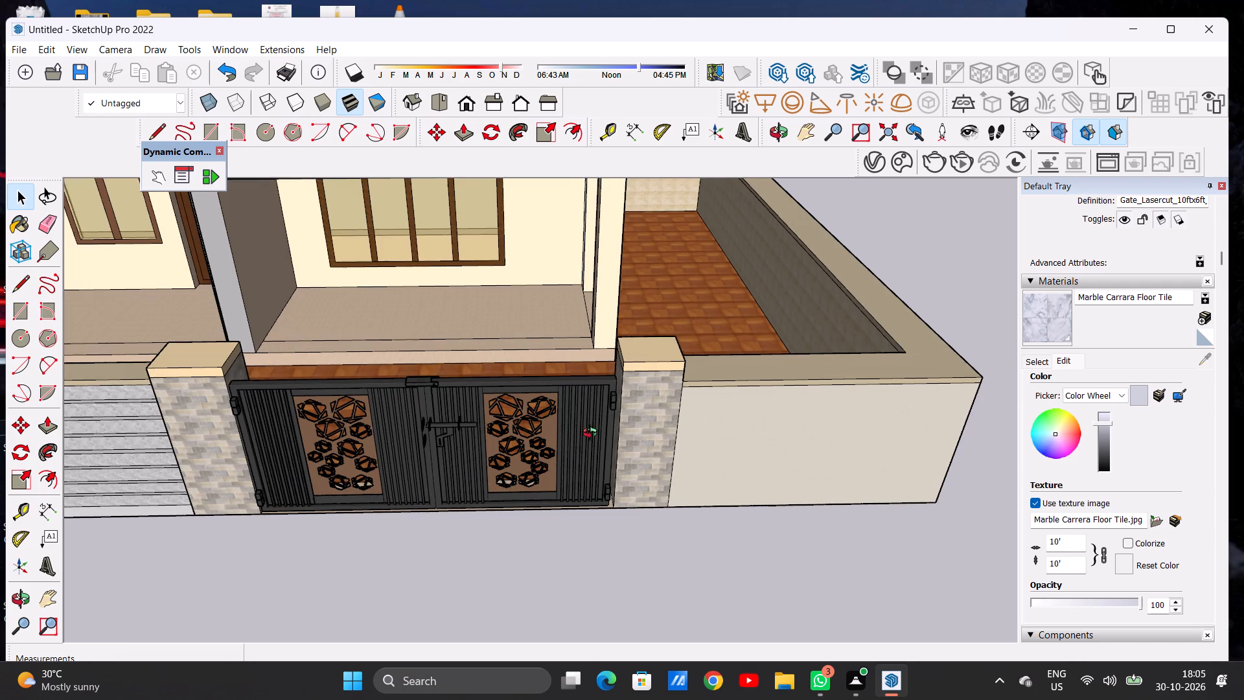
pyautogui.moveTo(593, 434); pyautogui.dragTo(258, 493, button='middle')
pyautogui.scroll(4, 365, 358)
pyautogui.scroll(-1, 387, 337)
pyautogui.scroll(2, 387, 337)
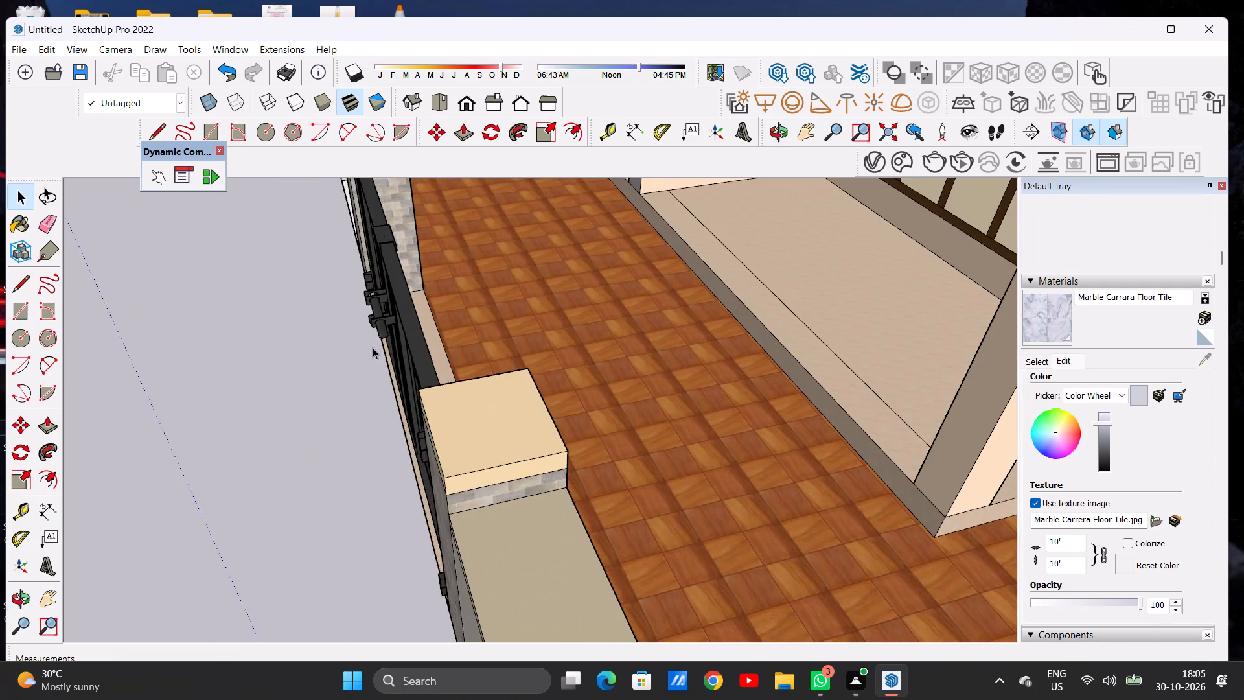
pyautogui.moveTo(377, 348); pyautogui.dragTo(531, 323, button='middle')
pyautogui.click(365, 388)
pyautogui.moveTo(463, 358); pyautogui.dragTo(428, 362, button='middle')
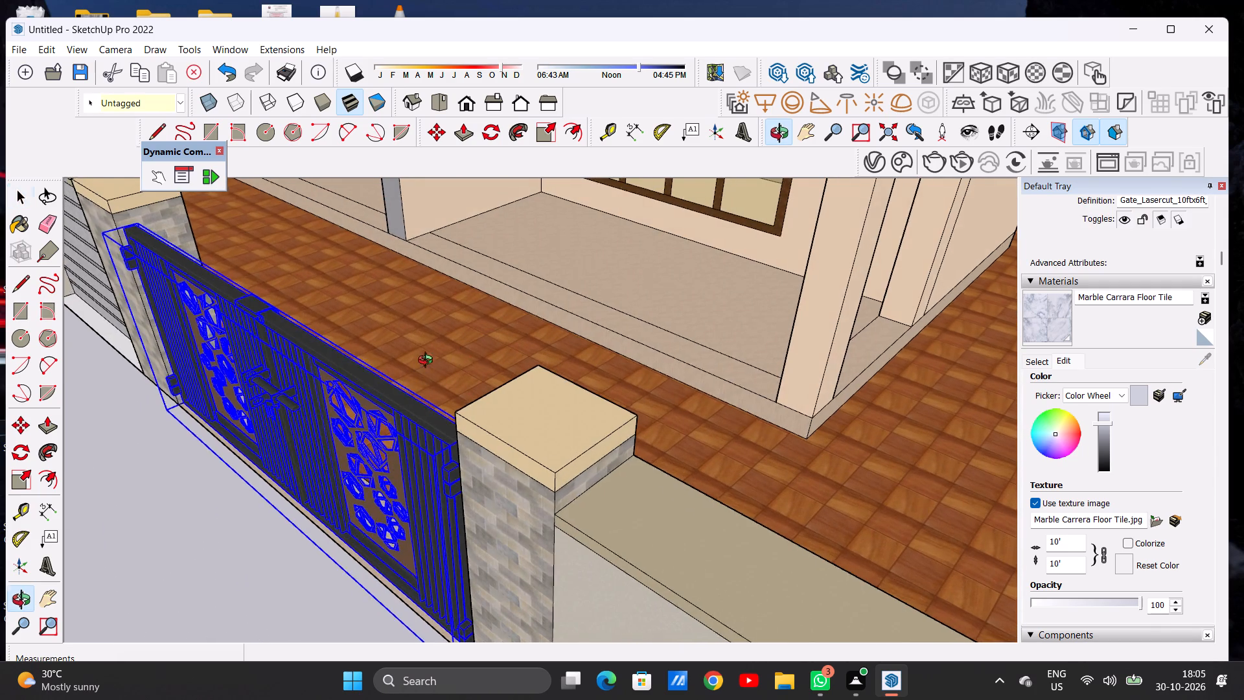
pyautogui.moveTo(428, 362); pyautogui.dragTo(146, 407, button='middle')
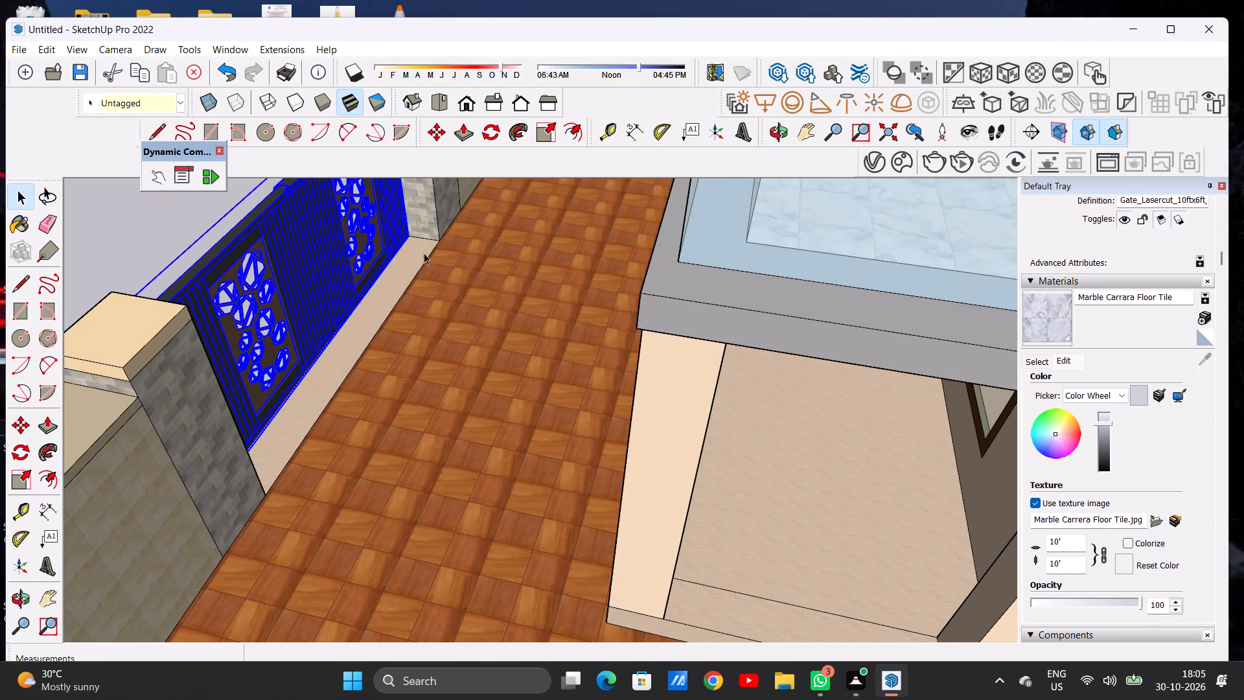
pyautogui.scroll(8, 424, 239)
pyautogui.press('m')
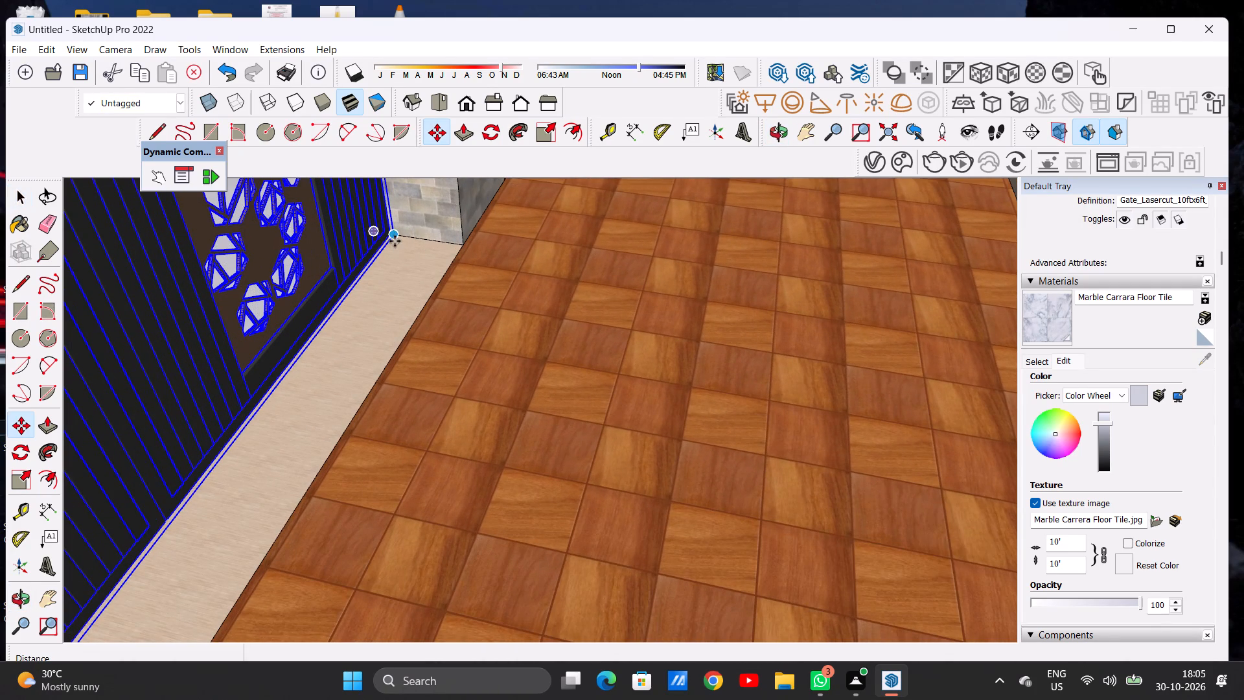
pyautogui.click(393, 237)
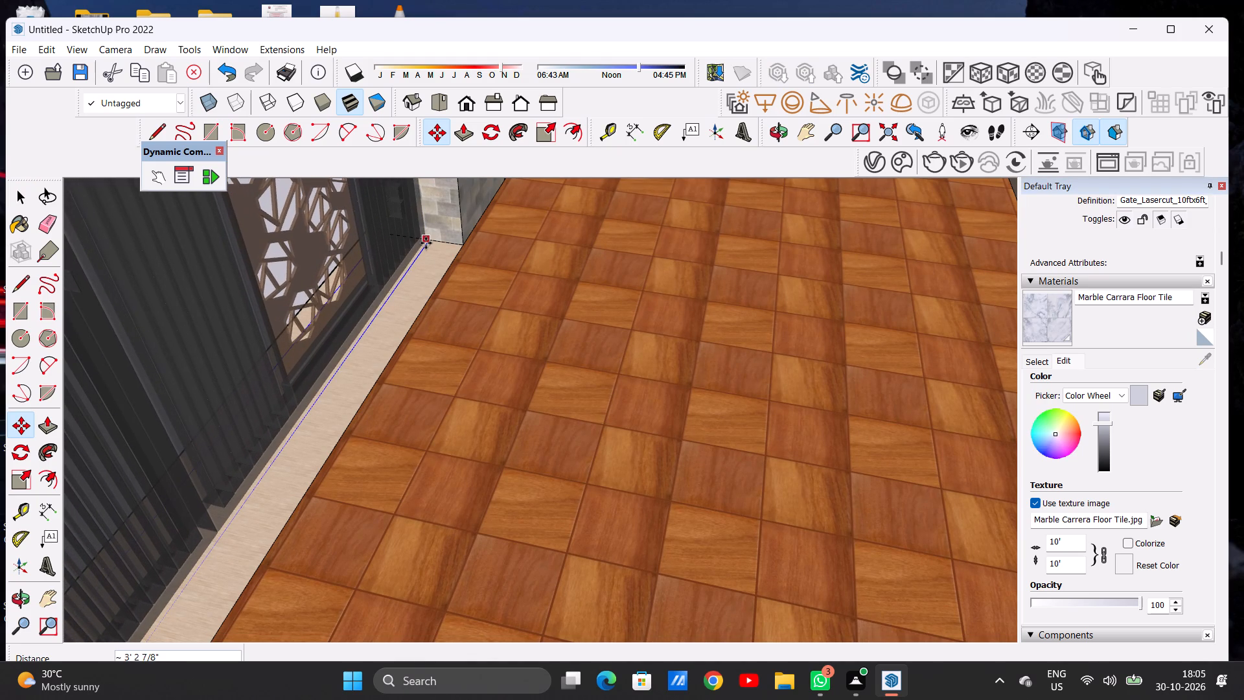
pyautogui.click(426, 243)
pyautogui.press('space')
# Deselect the gate and examine its fit between the entrance pillars from the front of the house.
pyautogui.scroll(-16, 430, 282)
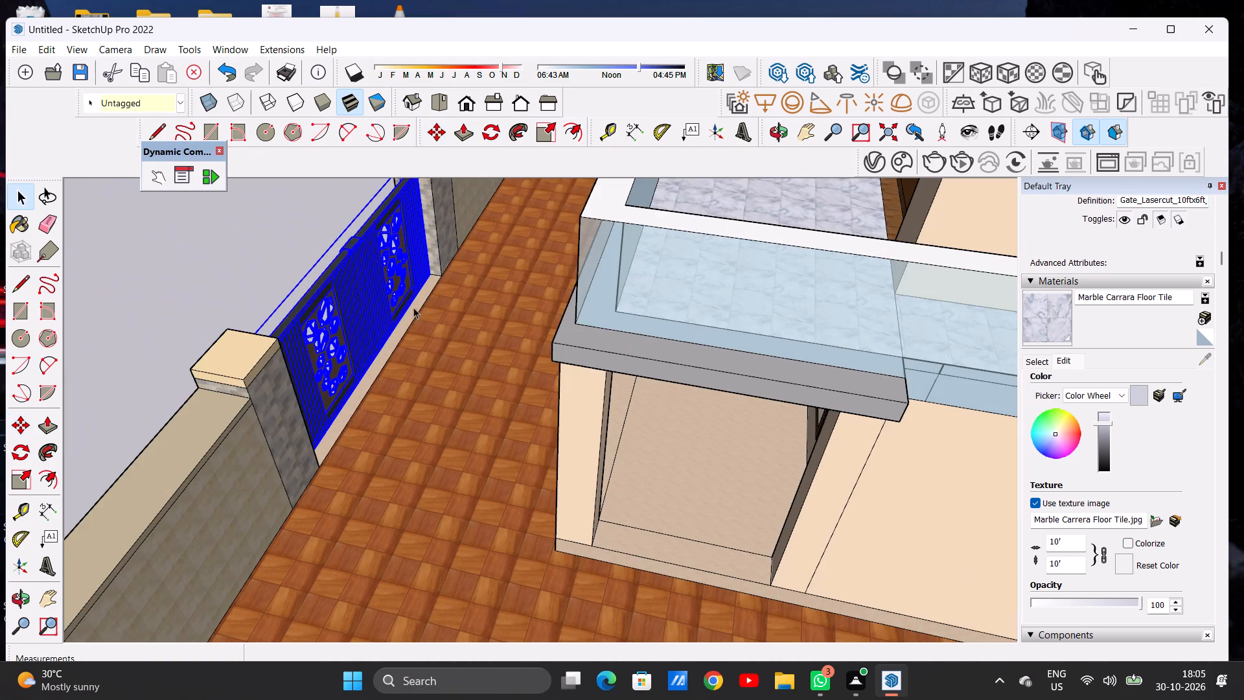
pyautogui.moveTo(274, 311); pyautogui.dragTo(530, 276, button='middle')
pyautogui.moveTo(325, 376); pyautogui.dragTo(533, 285, button='middle')
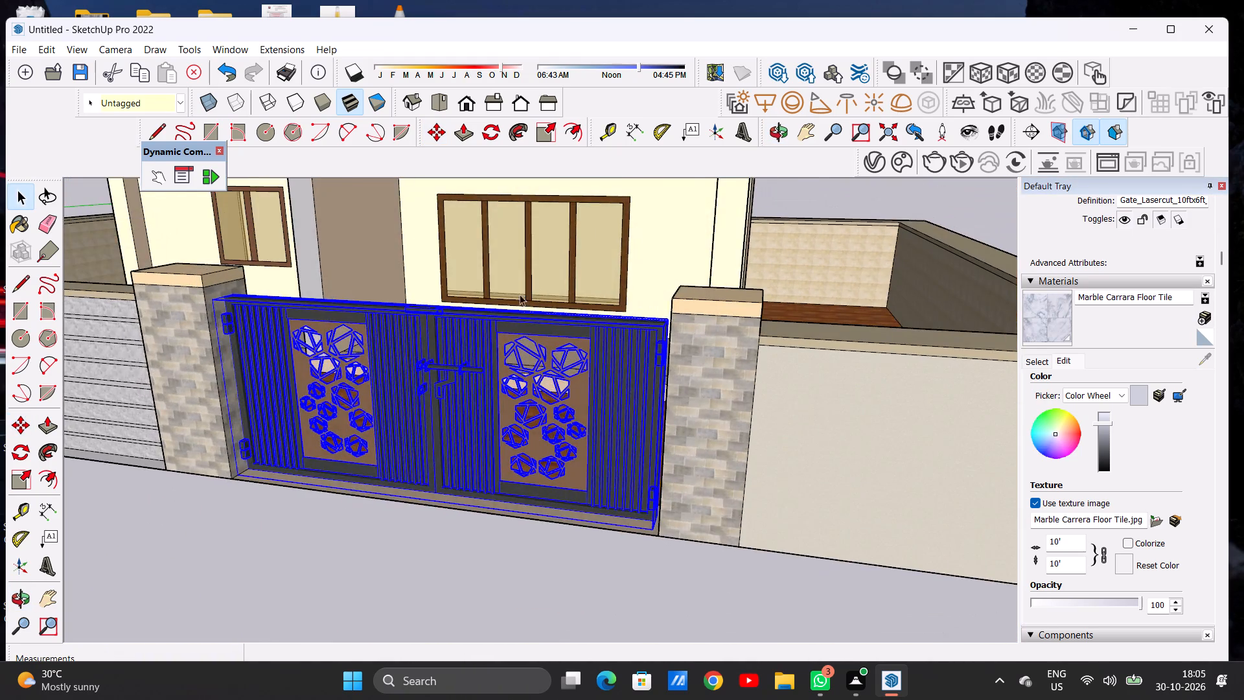
pyautogui.scroll(-5, 518, 296)
pyautogui.moveTo(465, 414); pyautogui.dragTo(518, 384, button='middle')
pyautogui.click(492, 450)
pyautogui.scroll(12, 455, 362)
pyautogui.scroll(-1, 456, 363)
pyautogui.scroll(3, 456, 363)
pyautogui.scroll(-8, 485, 378)
pyautogui.scroll(1, 481, 391)
pyautogui.scroll(-7, 481, 392)
pyautogui.moveTo(517, 443); pyautogui.dragTo(531, 411, button='middle')
pyautogui.scroll(-7, 476, 422)
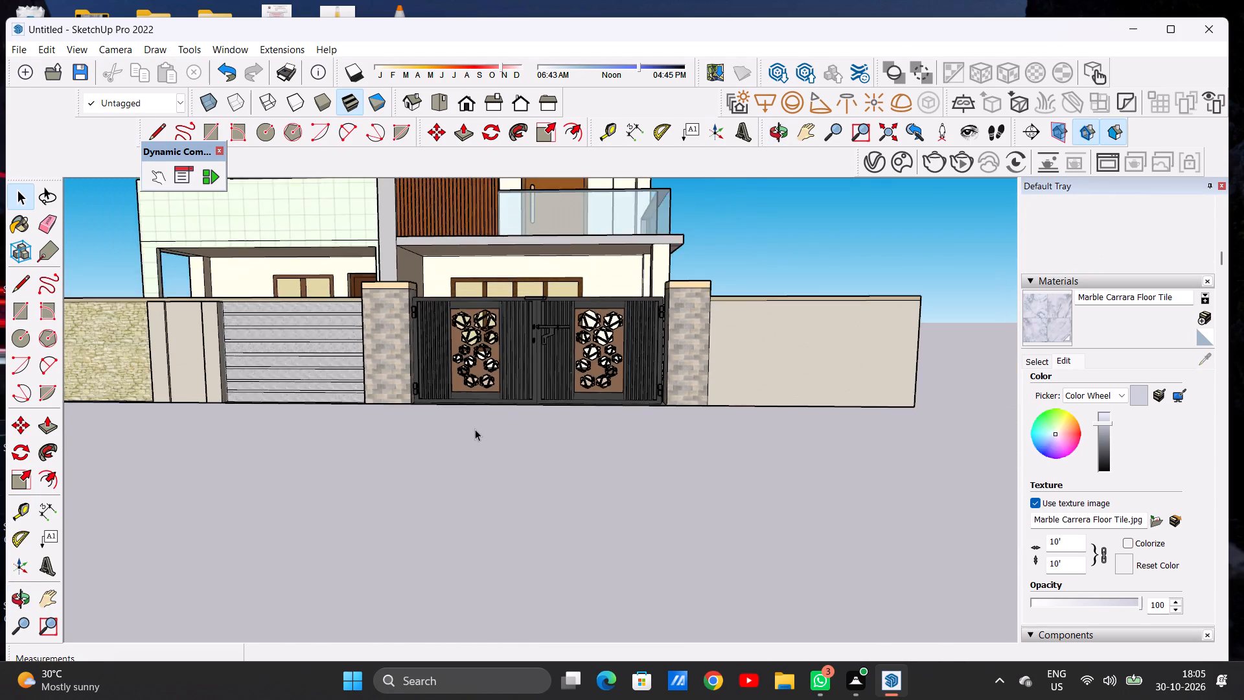
pyautogui.scroll(-9, 475, 429)
pyautogui.scroll(19, 489, 372)
pyautogui.scroll(-1, 466, 391)
pyautogui.scroll(7, 466, 391)
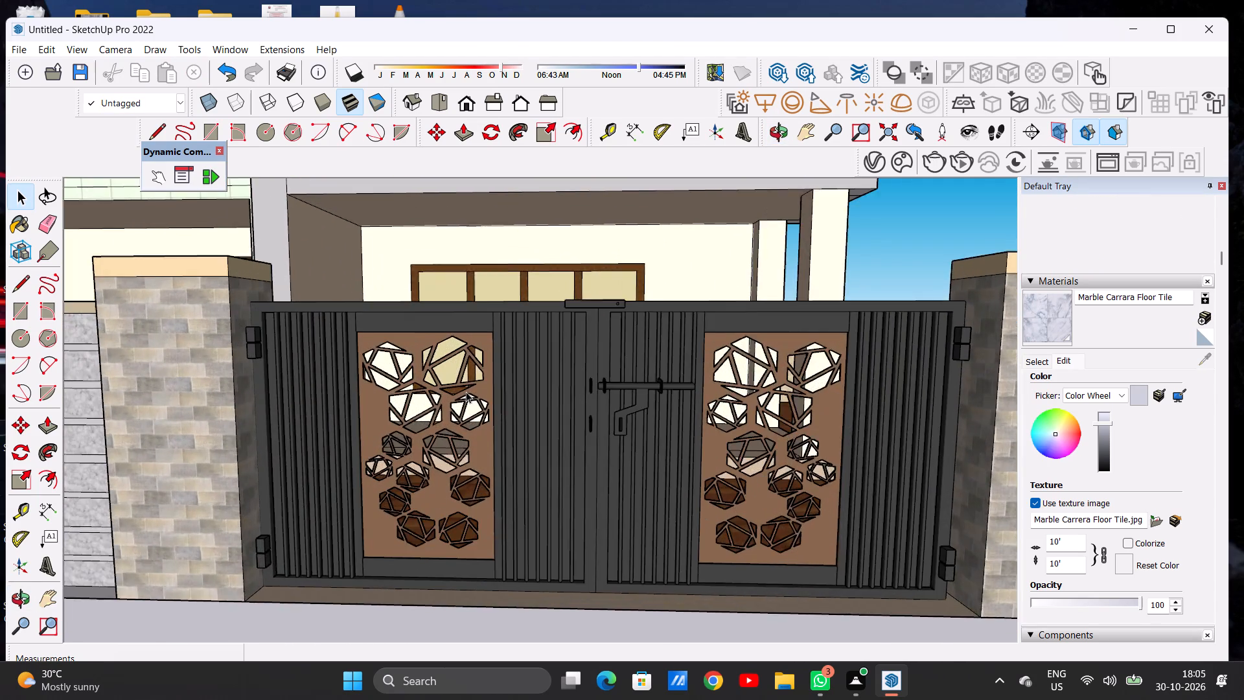
# Examine how the laser-cut gate sits between the entrance pillars from the front, the side and inside the compound.
pyautogui.scroll(3, 466, 391)
pyautogui.scroll(-1, 466, 391)
pyautogui.scroll(2, 466, 391)
pyautogui.scroll(-14, 466, 391)
pyautogui.scroll(1, 460, 403)
pyautogui.scroll(-11, 460, 403)
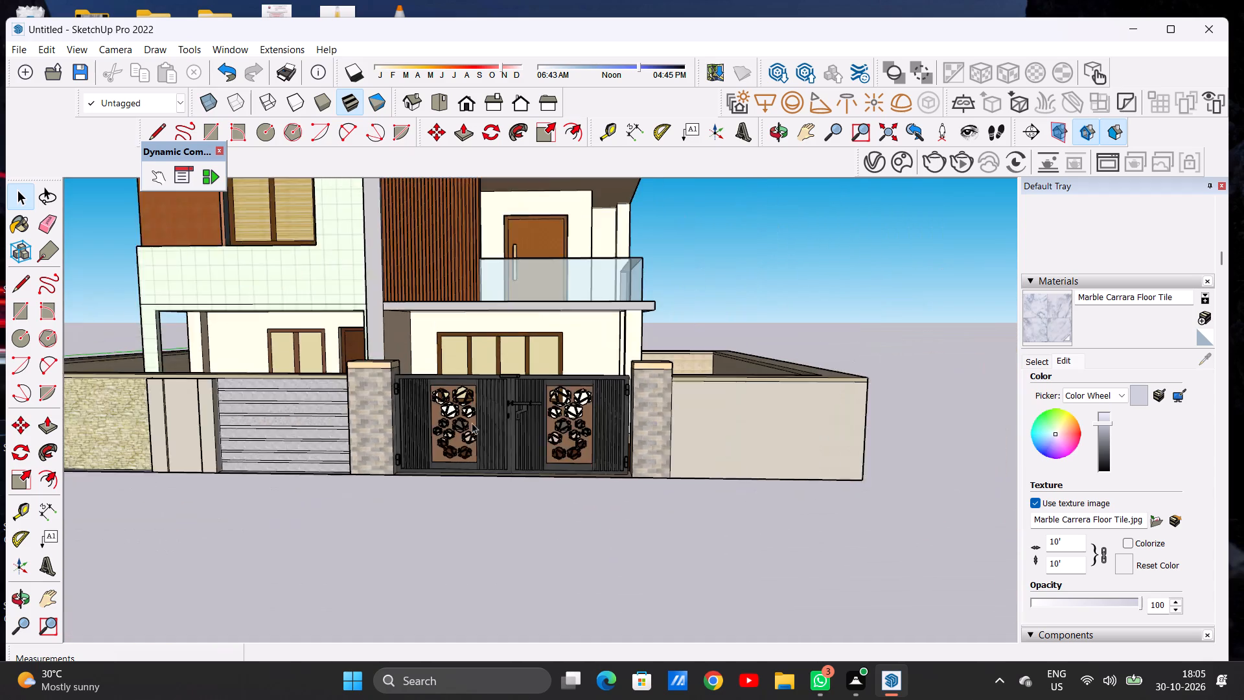
pyautogui.scroll(-20, 472, 423)
pyautogui.scroll(-7, 472, 423)
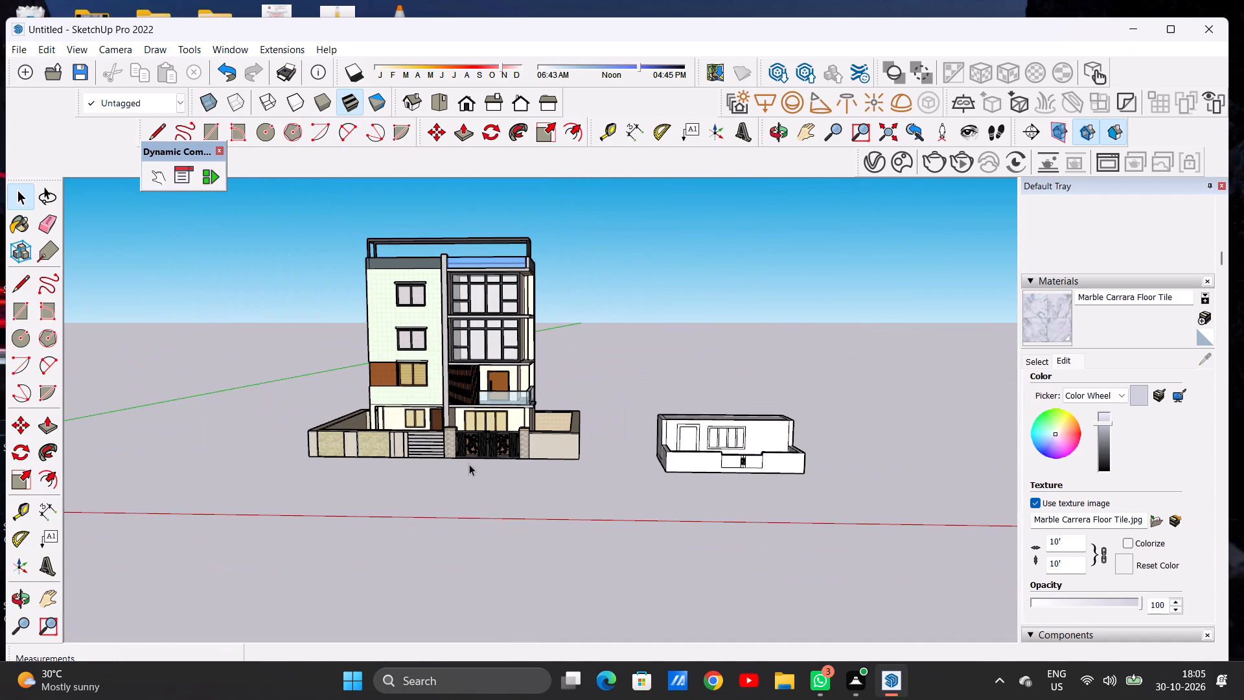
pyautogui.scroll(15, 514, 420)
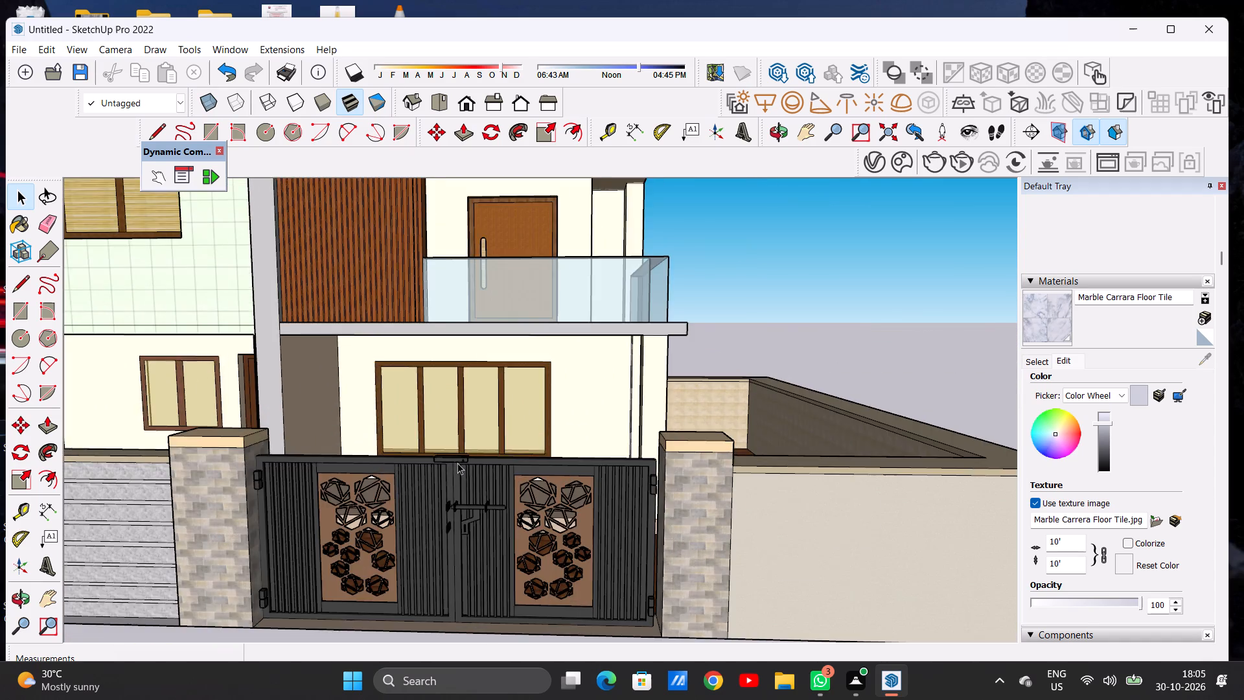
pyautogui.moveTo(468, 460); pyautogui.dragTo(489, 458, button='middle')
pyautogui.scroll(-3, 452, 463)
pyautogui.moveTo(535, 448); pyautogui.dragTo(282, 491, button='middle')
pyautogui.moveTo(432, 464); pyautogui.dragTo(125, 463, button='middle')
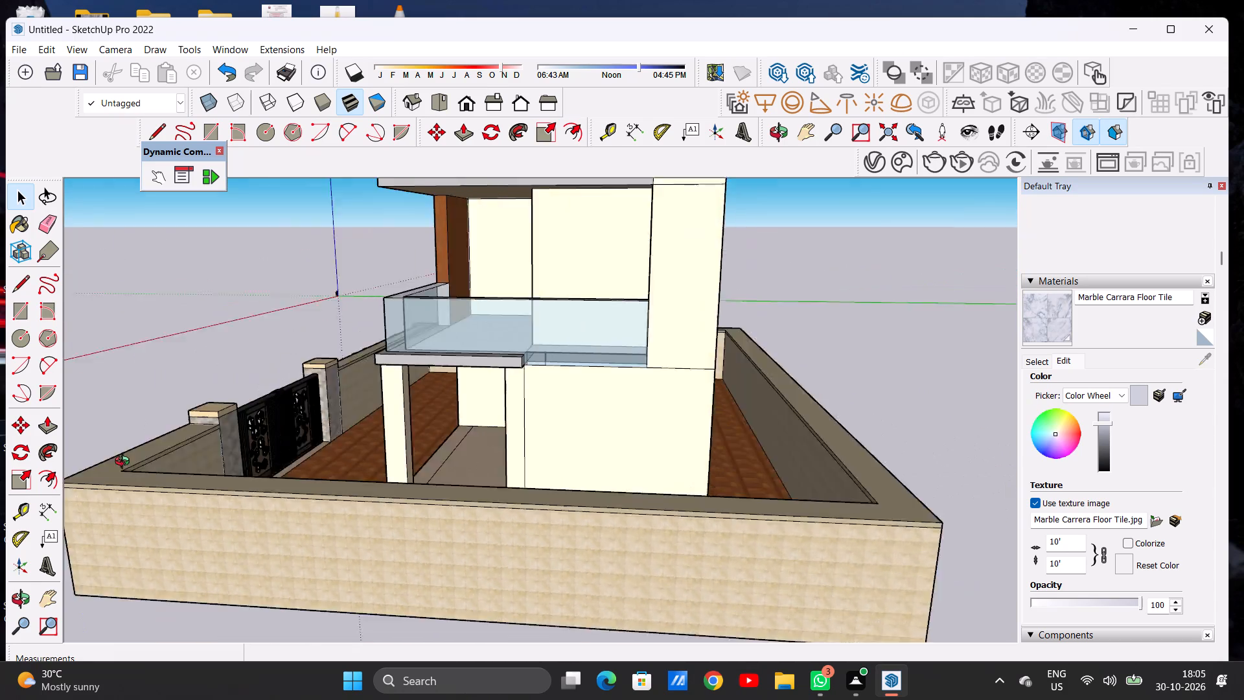
pyautogui.moveTo(125, 463); pyautogui.dragTo(103, 463, button='middle')
pyautogui.scroll(14, 236, 445)
pyautogui.moveTo(327, 416); pyautogui.dragTo(343, 518, button='middle')
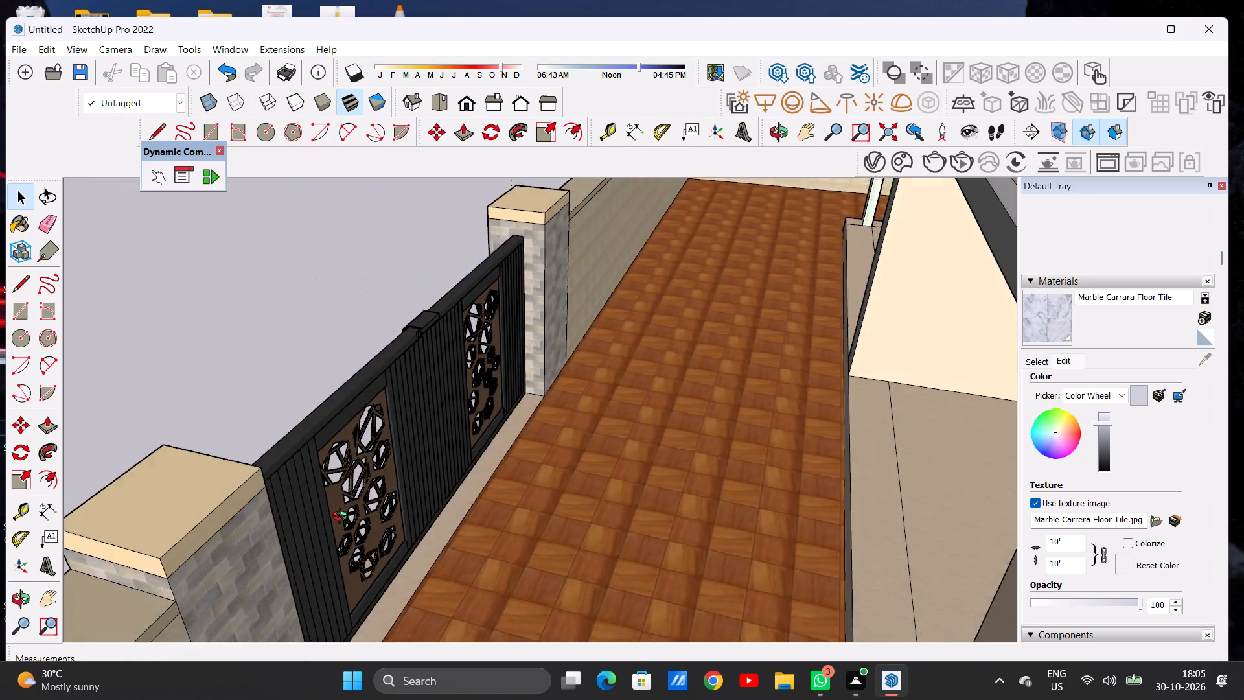
pyautogui.moveTo(343, 518); pyautogui.dragTo(534, 511, button='middle')
pyautogui.moveTo(496, 496); pyautogui.dragTo(592, 496, button='middle')
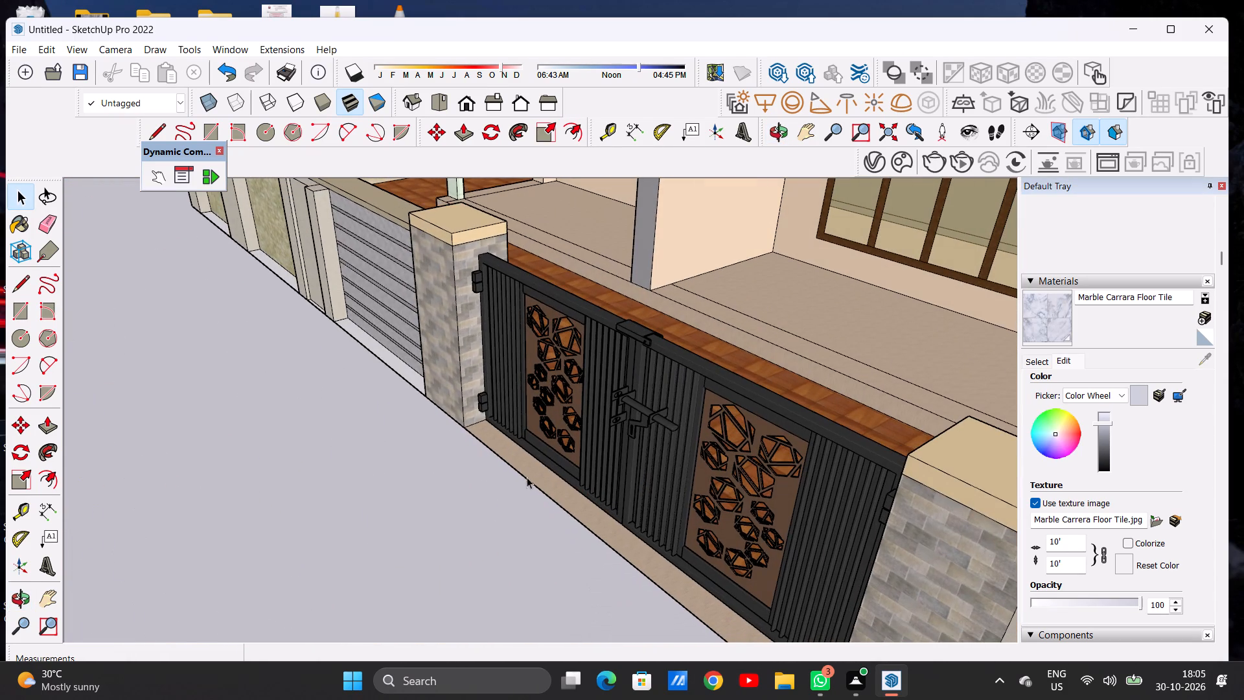
pyautogui.scroll(-8, 393, 439)
pyautogui.scroll(-15, 400, 454)
pyautogui.moveTo(417, 476); pyautogui.dragTo(504, 465, button='middle')
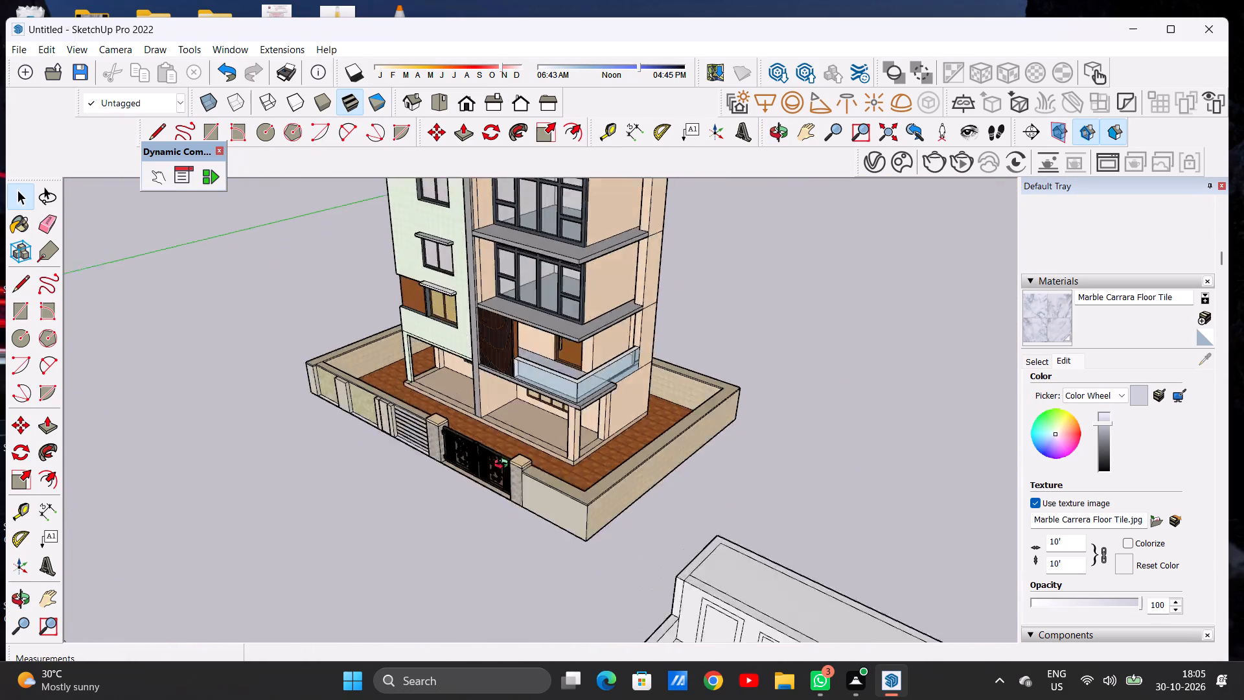
pyautogui.moveTo(504, 465); pyautogui.dragTo(737, 412, button='middle')
pyautogui.scroll(15, 575, 425)
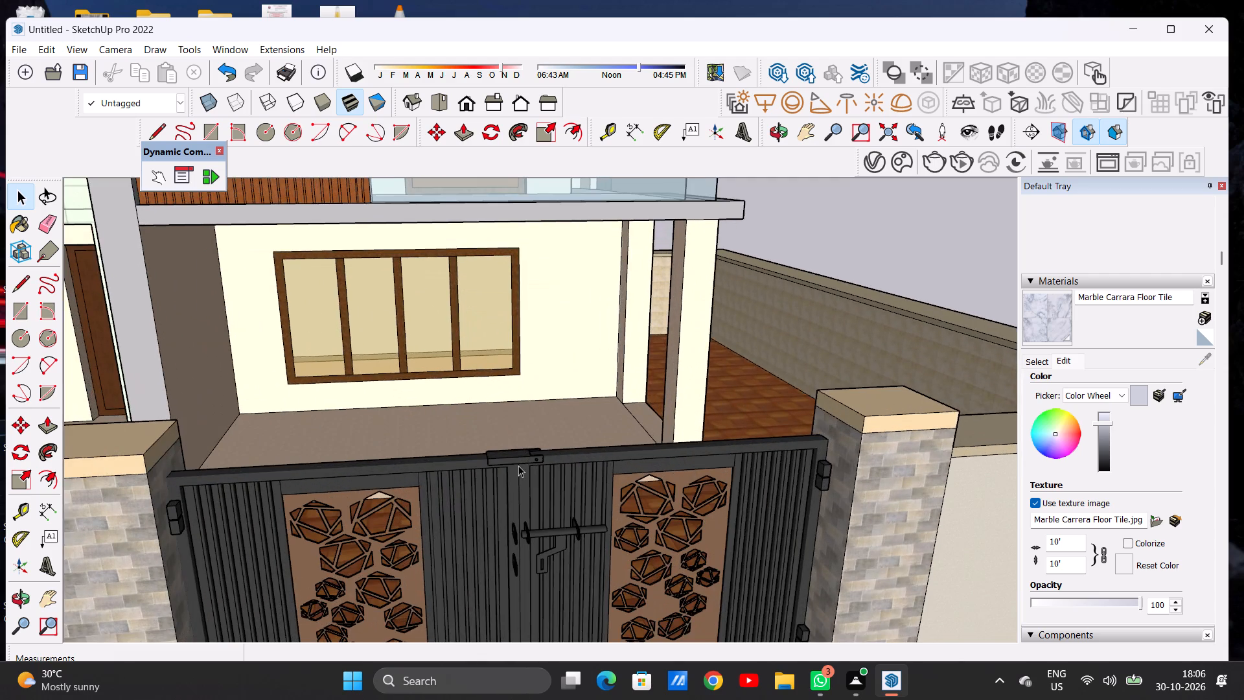
# Examine the latch on the gate's top rail up close, and check the gate against the whole front elevation.
pyautogui.moveTo(510, 467); pyautogui.dragTo(490, 525, button='middle')
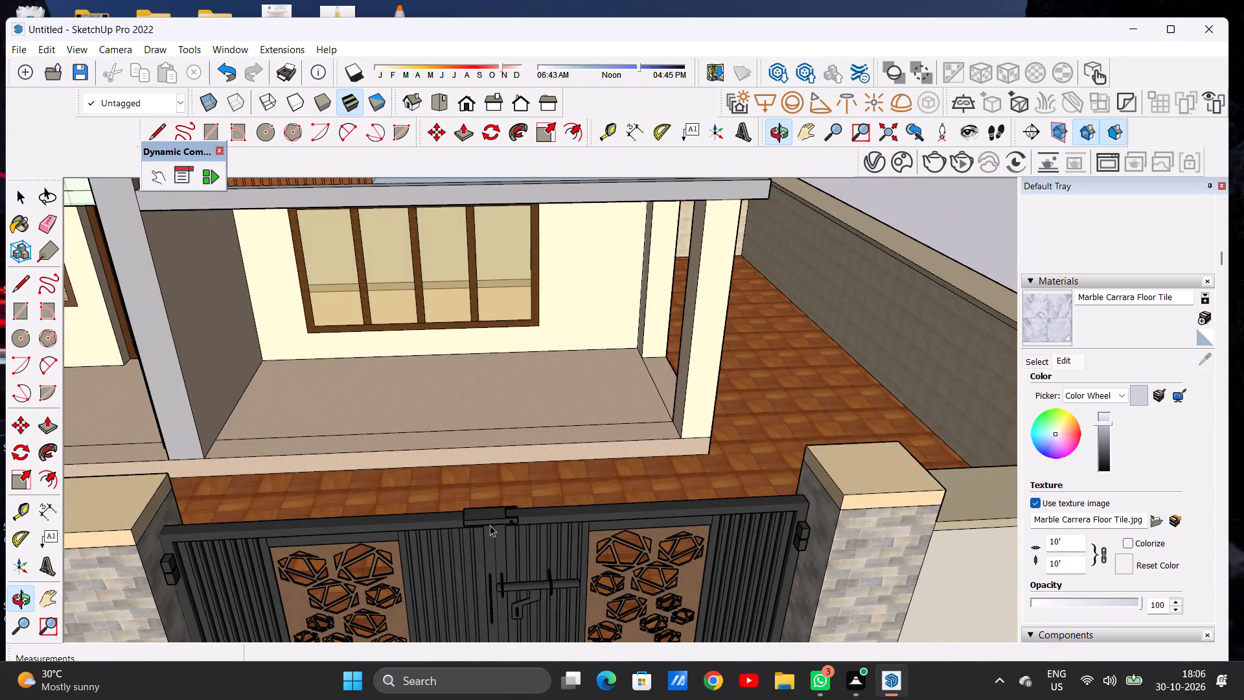
pyautogui.scroll(7, 490, 525)
pyautogui.scroll(-1, 504, 520)
pyautogui.scroll(18, 504, 520)
pyautogui.scroll(-2, 614, 506)
pyautogui.scroll(10, 614, 506)
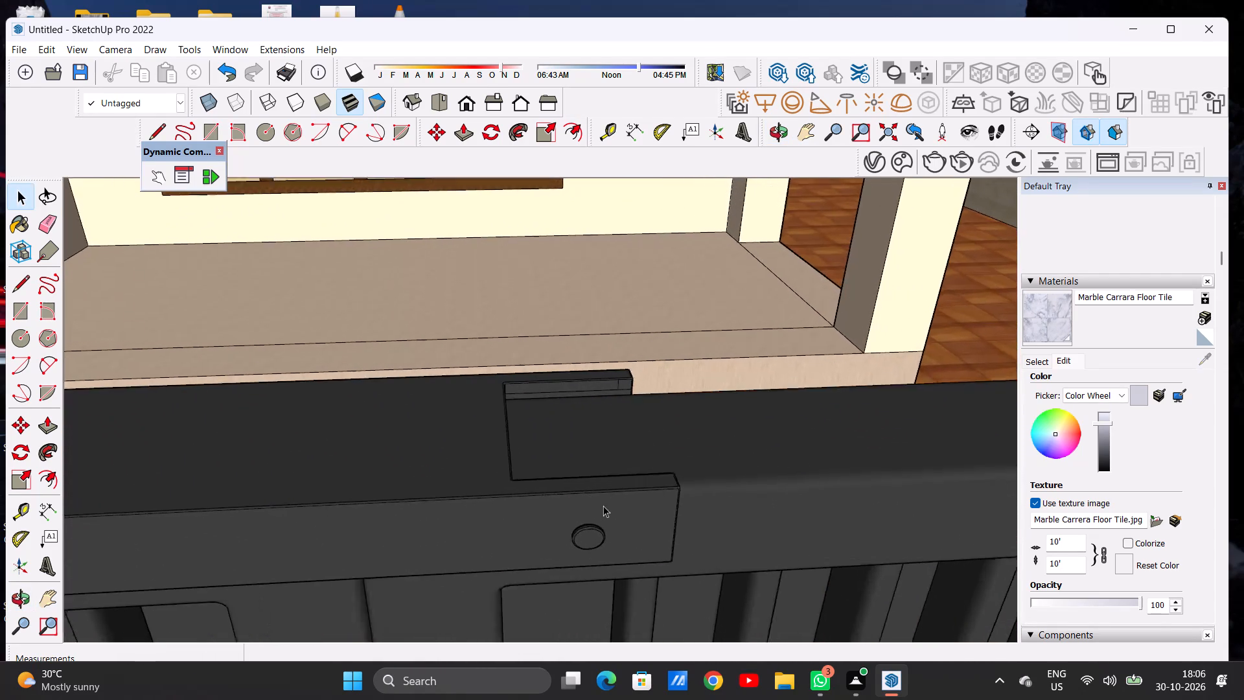
pyautogui.scroll(3, 603, 506)
pyautogui.moveTo(731, 494); pyautogui.dragTo(613, 447, button='middle')
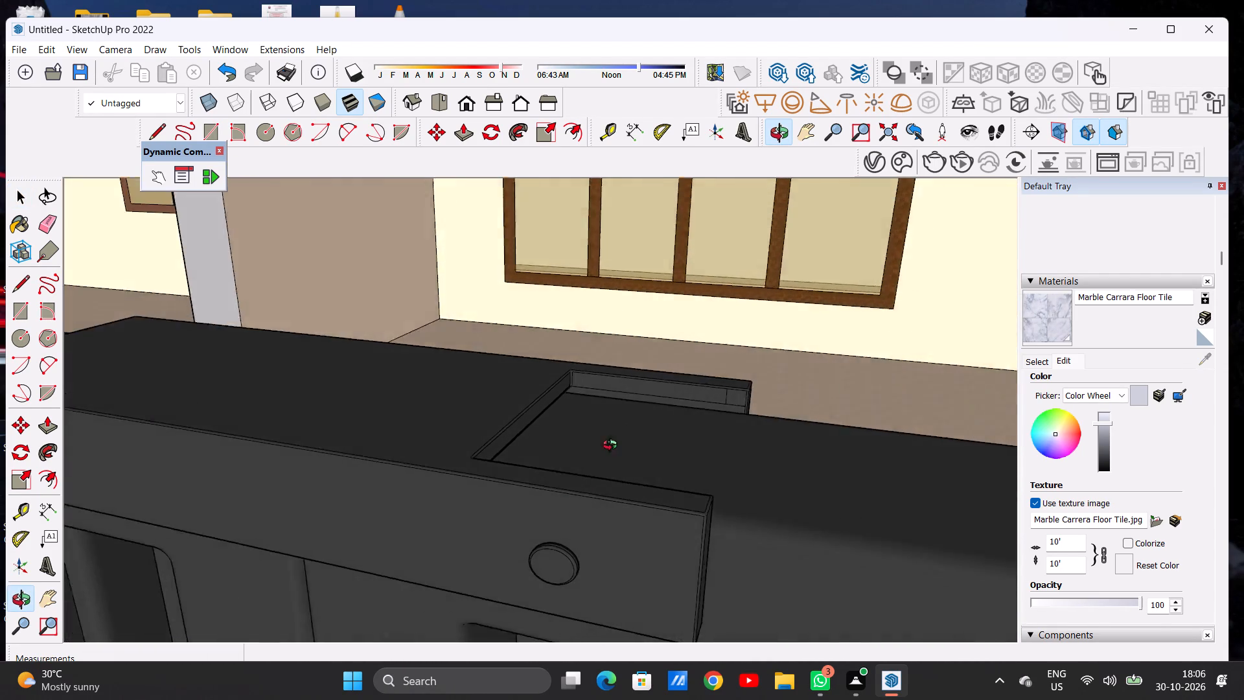
pyautogui.moveTo(613, 447); pyautogui.dragTo(673, 409, button='middle')
pyautogui.scroll(-4, 669, 454)
pyautogui.scroll(-10, 617, 484)
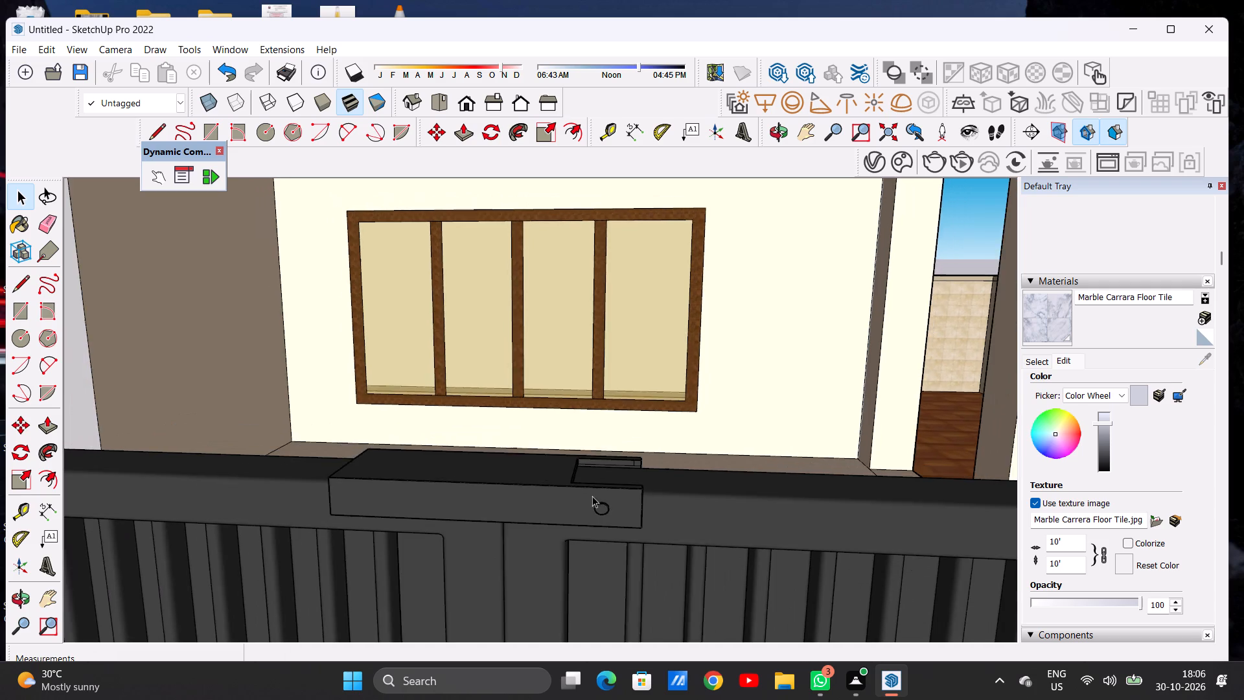
pyautogui.scroll(-20, 592, 496)
pyautogui.scroll(1, 559, 502)
pyautogui.scroll(-20, 559, 502)
pyautogui.scroll(-2, 559, 502)
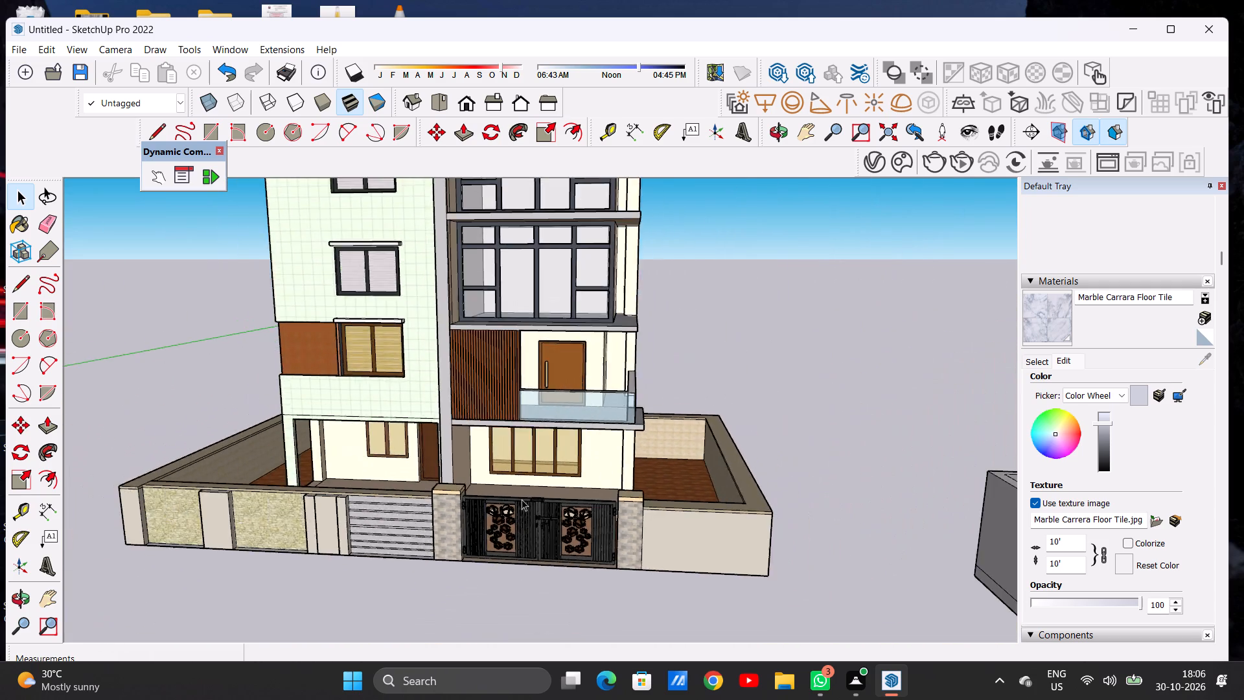
# Import the car+1 model from Downloads and place it on the ground-floor porch behind the gate.
pyautogui.scroll(-9, 522, 504)
pyautogui.scroll(1, 529, 518)
pyautogui.moveTo(516, 461); pyautogui.dragTo(544, 563, button='middle')
pyautogui.scroll(12, 529, 508)
pyautogui.scroll(-1, 513, 484)
pyautogui.scroll(3, 513, 484)
pyautogui.moveTo(503, 463); pyautogui.dragTo(507, 491, button='middle')
pyautogui.scroll(5, 510, 480)
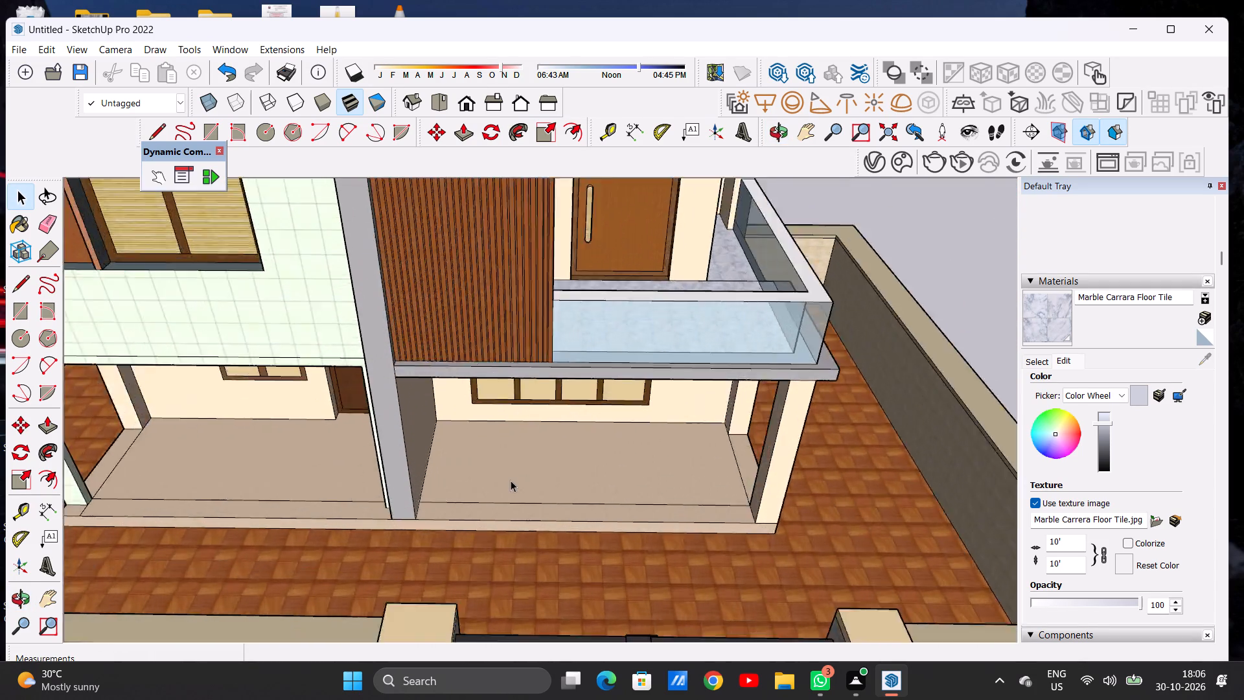
pyautogui.scroll(9, 511, 480)
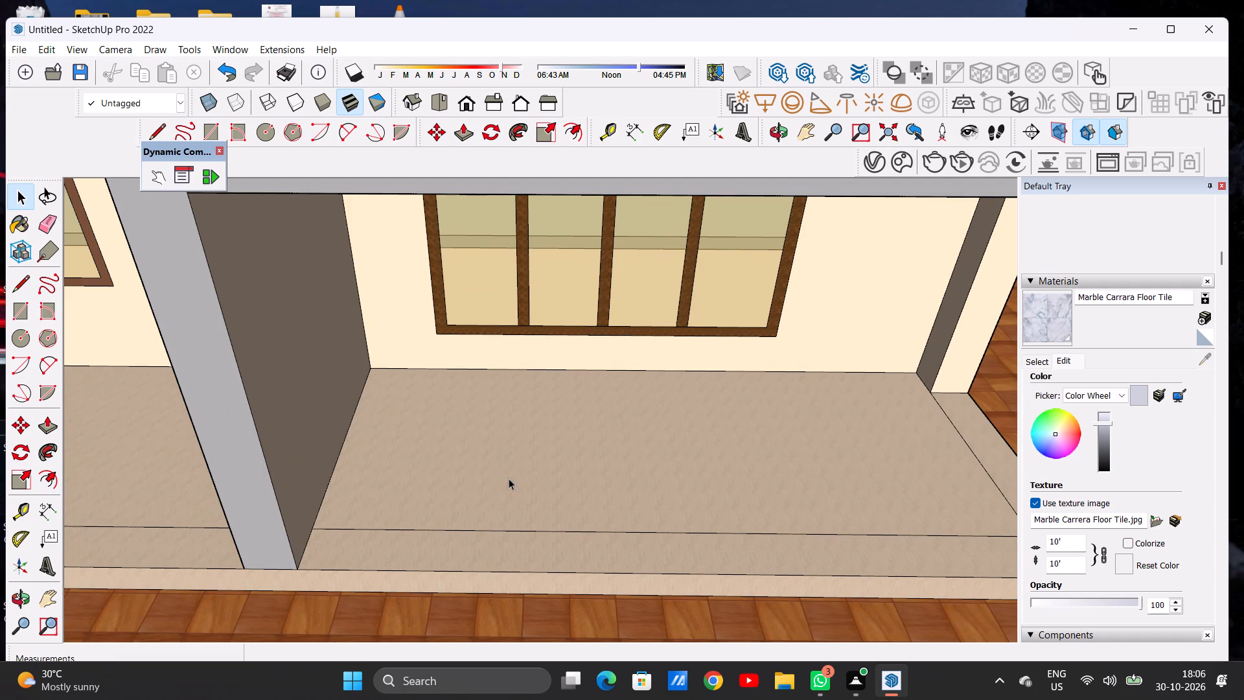
pyautogui.click(17, 47)
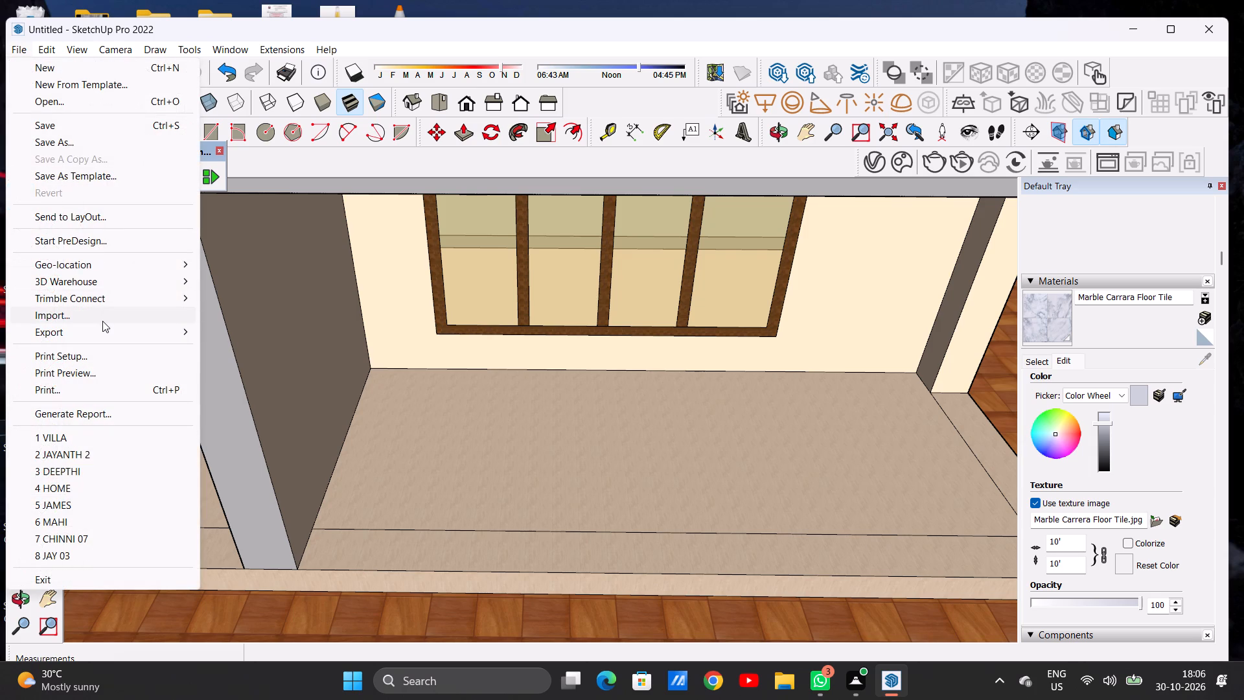
pyautogui.click(102, 321)
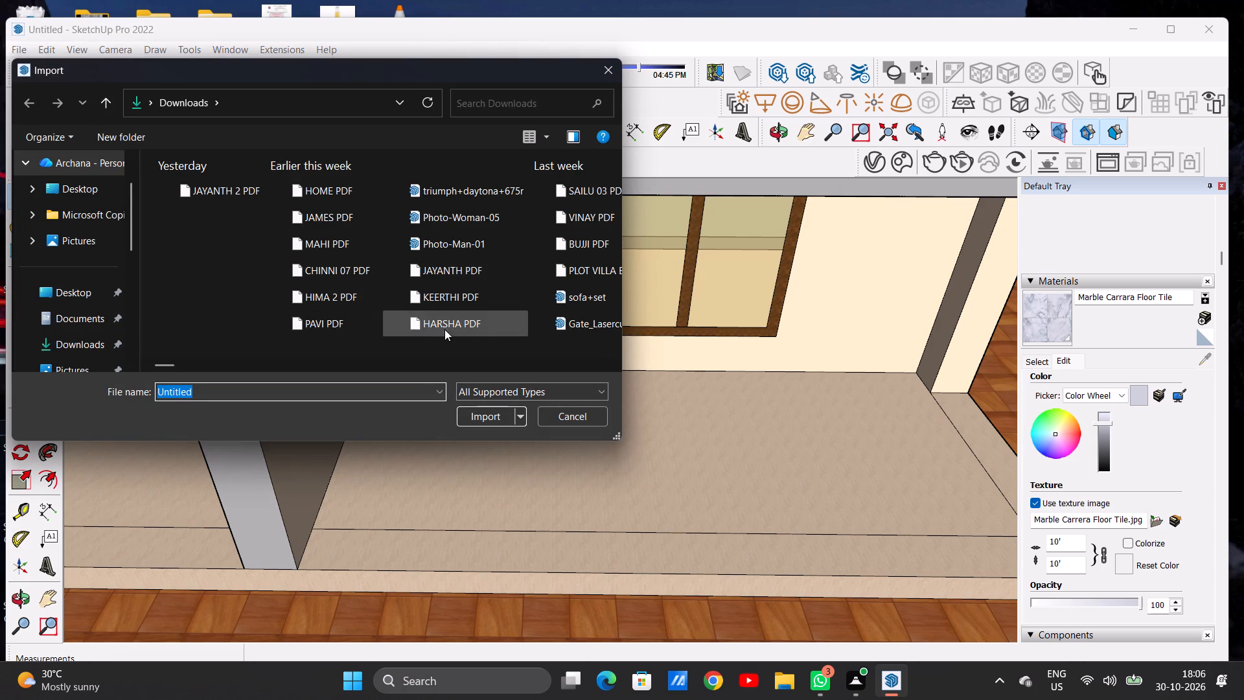
pyautogui.click(613, 365)
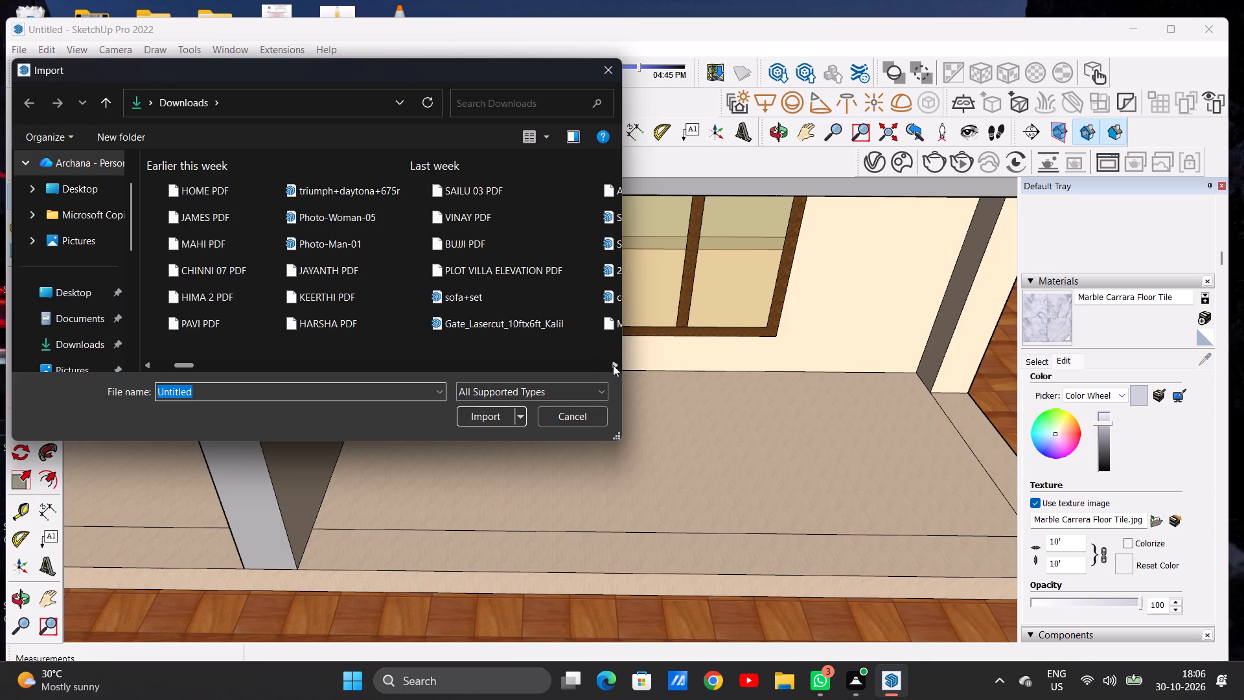
pyautogui.click(613, 365)
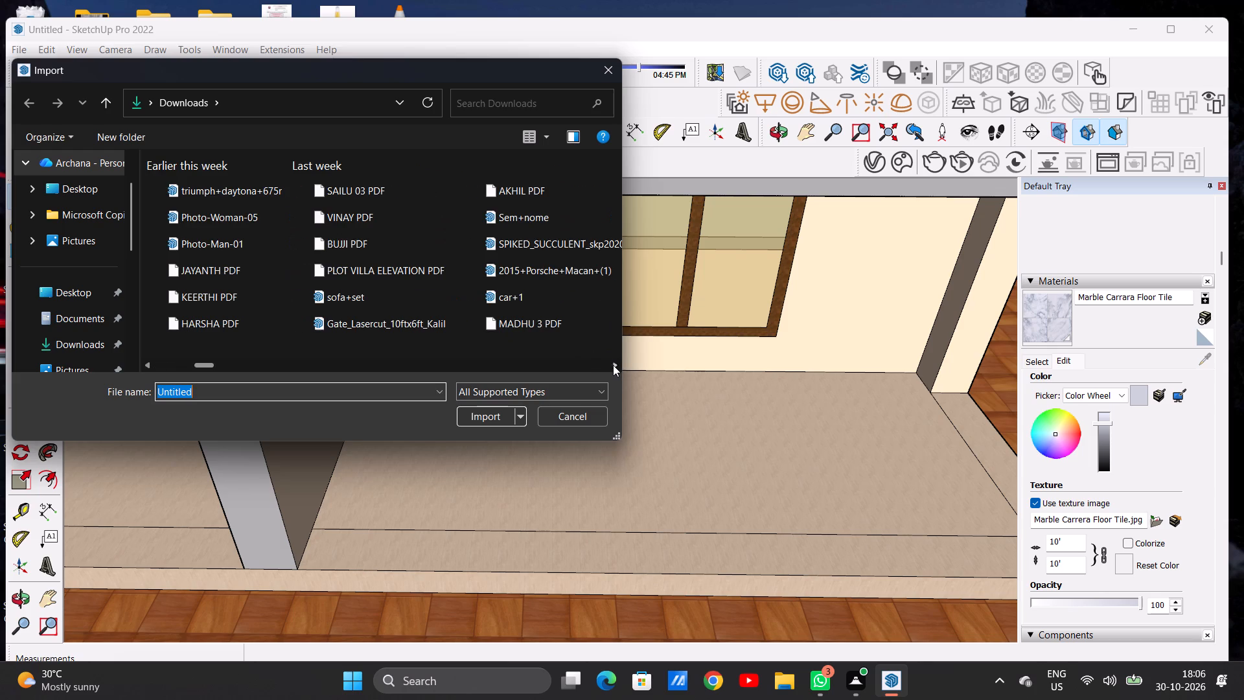
pyautogui.doubleClick(547, 291)
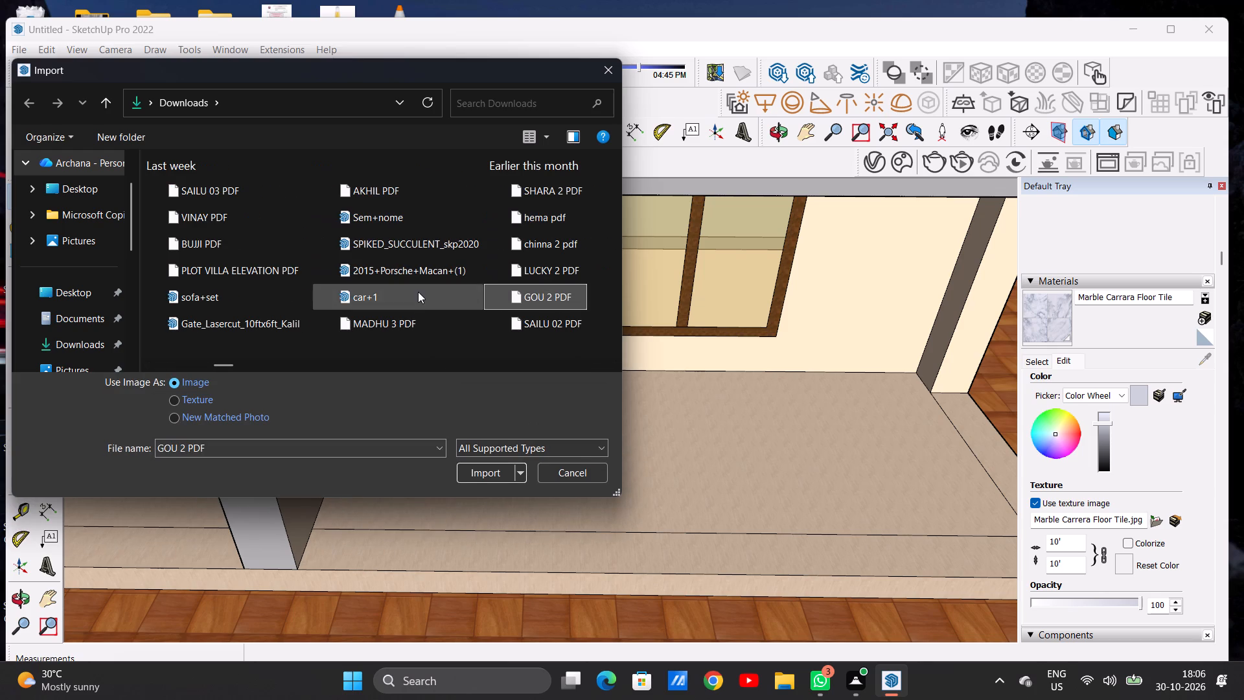
pyautogui.doubleClick(416, 292)
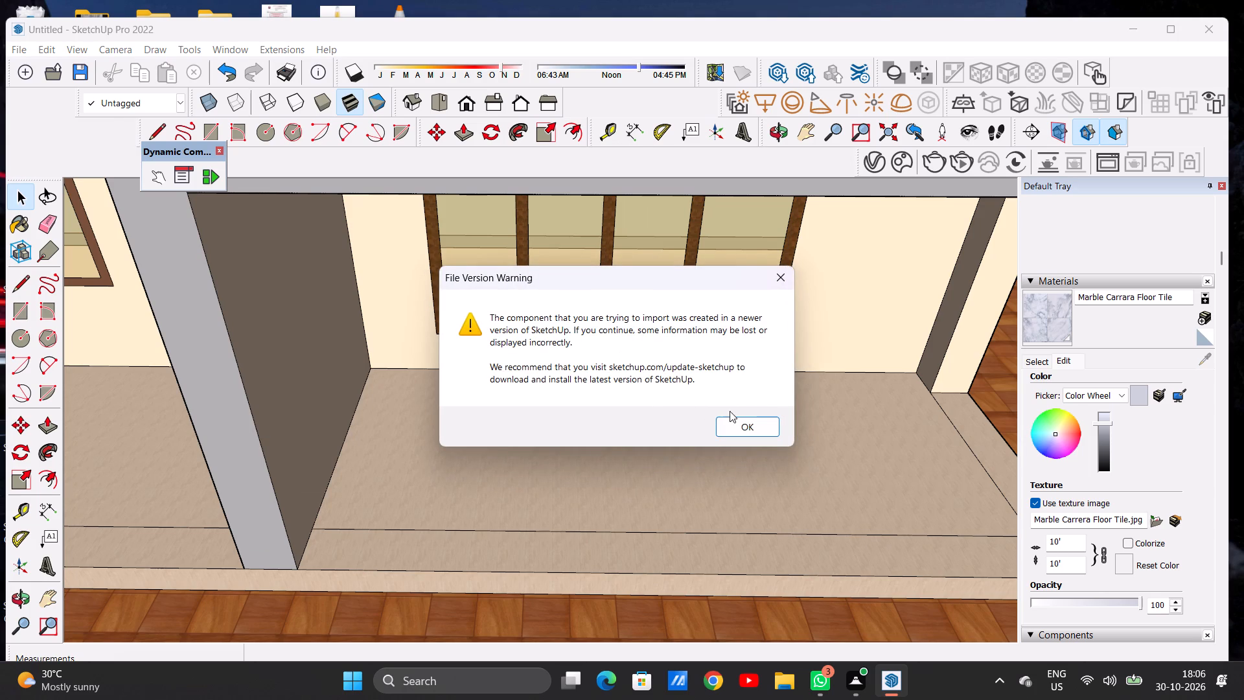
pyautogui.click(736, 426)
pyautogui.scroll(-7, 647, 443)
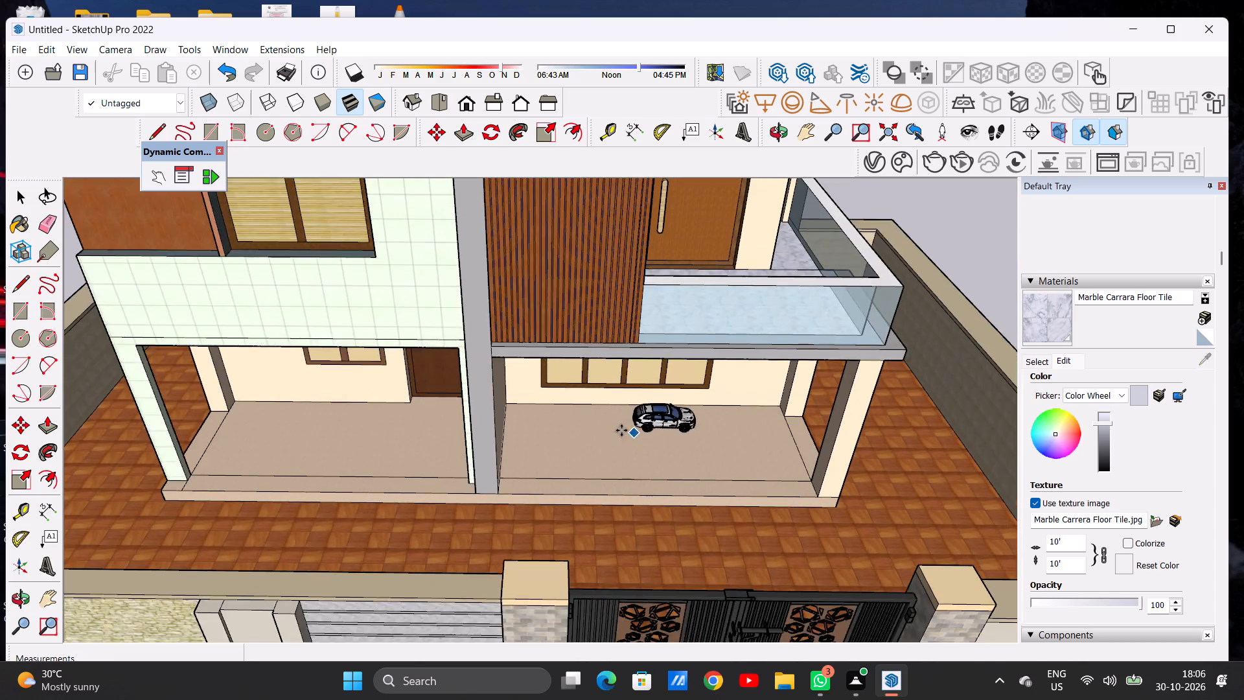
pyautogui.scroll(-8, 621, 430)
pyautogui.scroll(11, 614, 442)
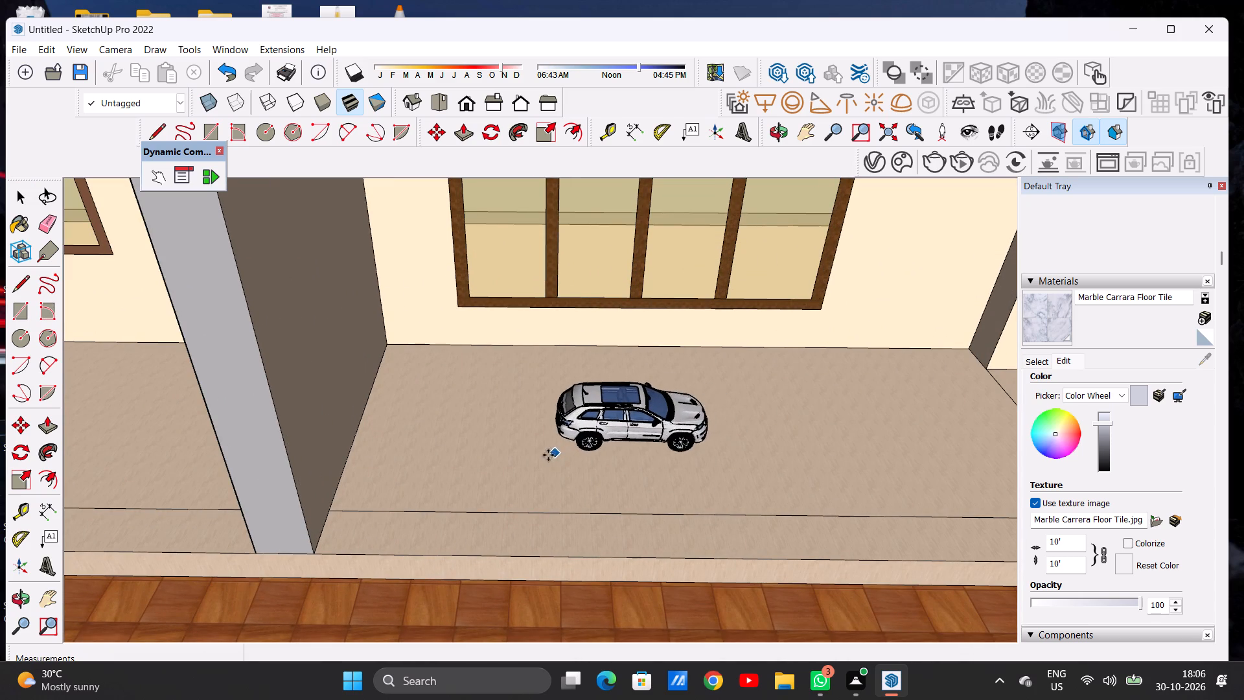
pyautogui.click(529, 471)
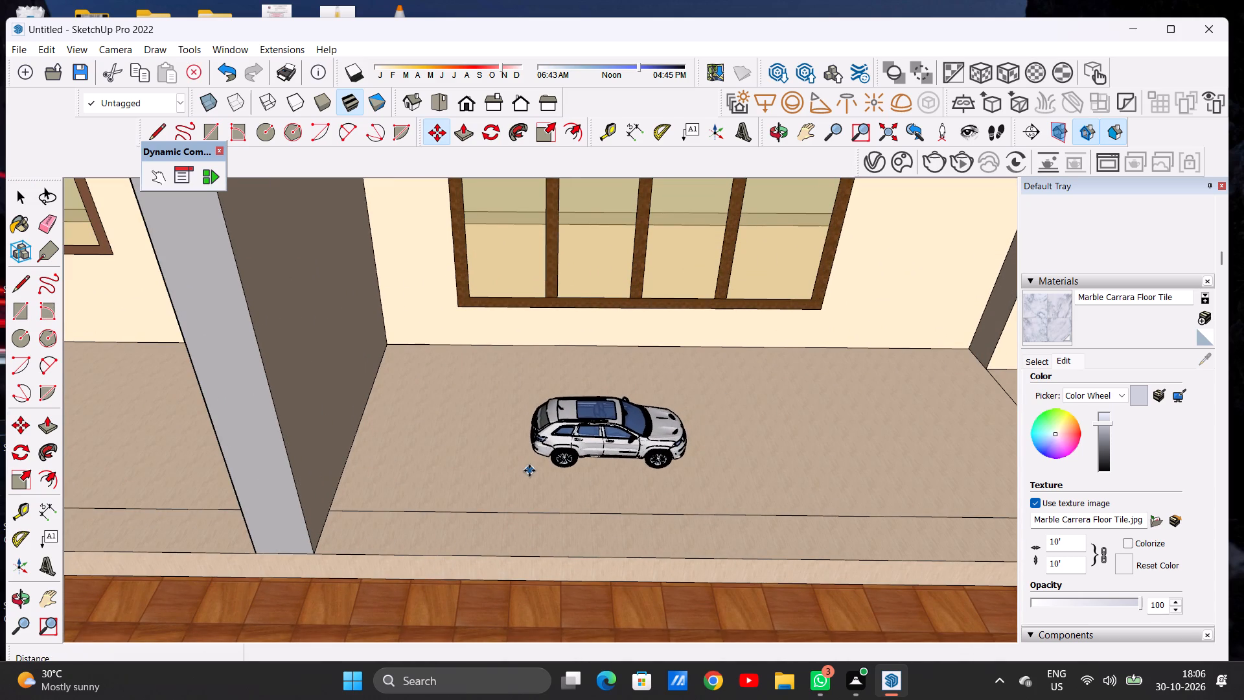
pyautogui.press('space')
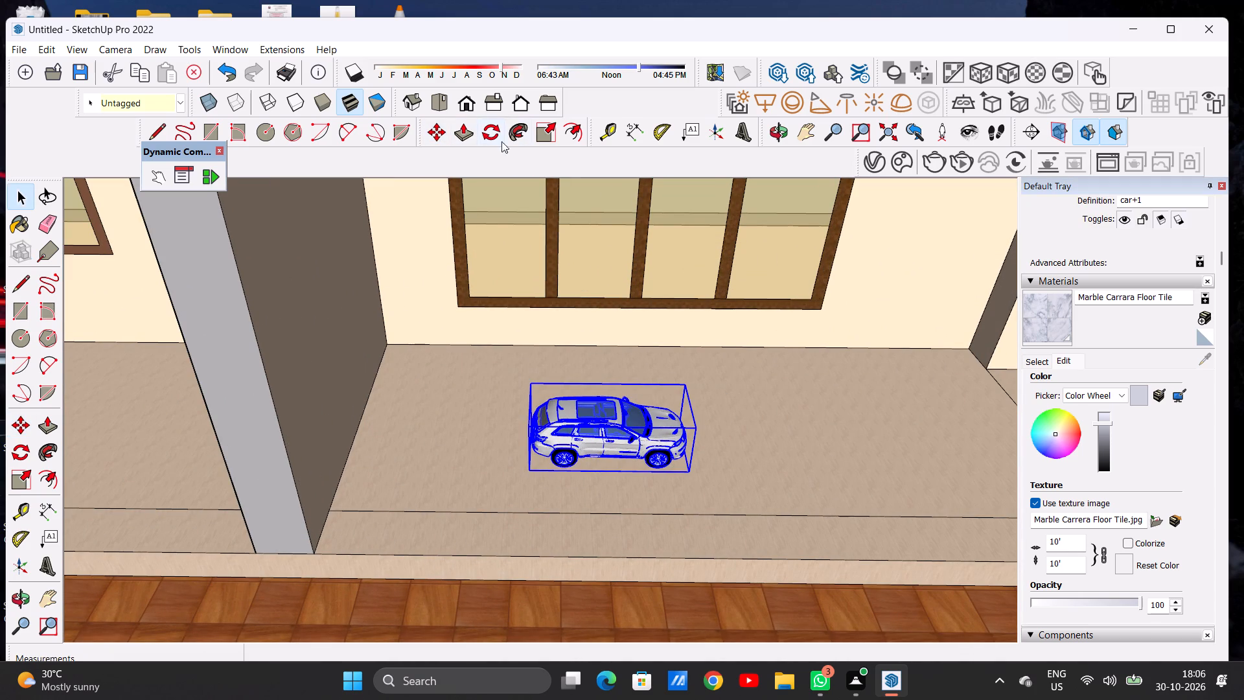
# Rotate the car 90 degrees about its bottom rear corner so its front faces the gate.
pyautogui.click(485, 132)
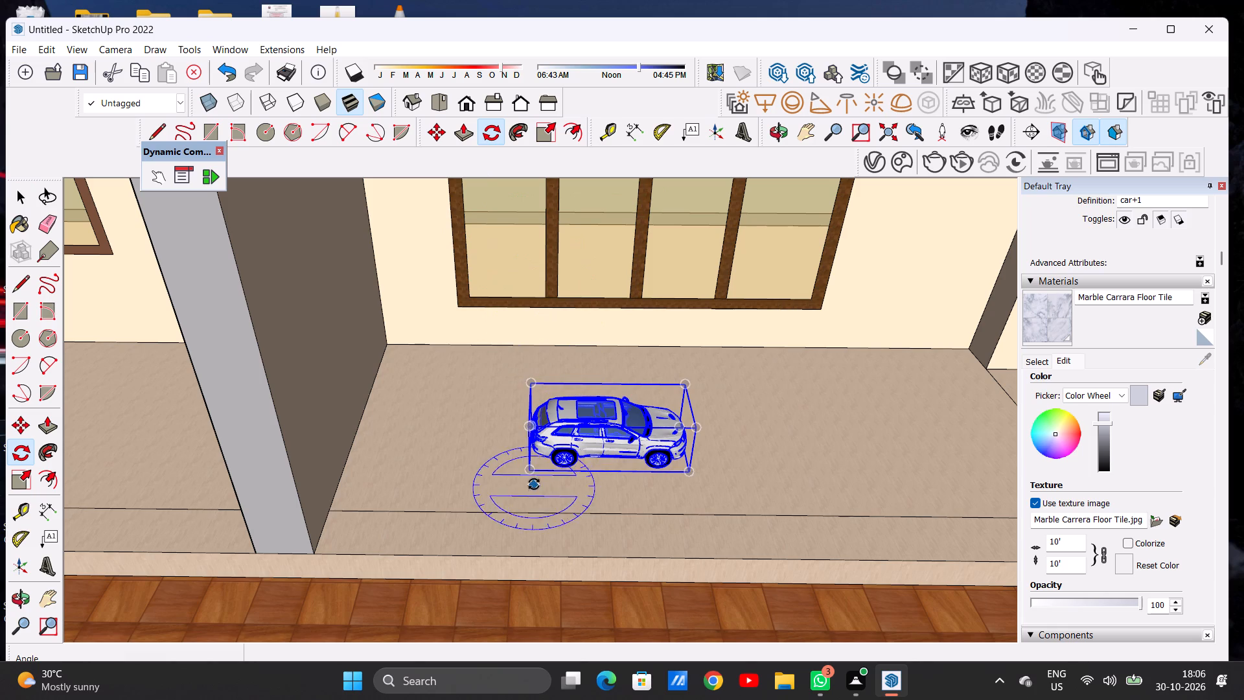
pyautogui.click(531, 473)
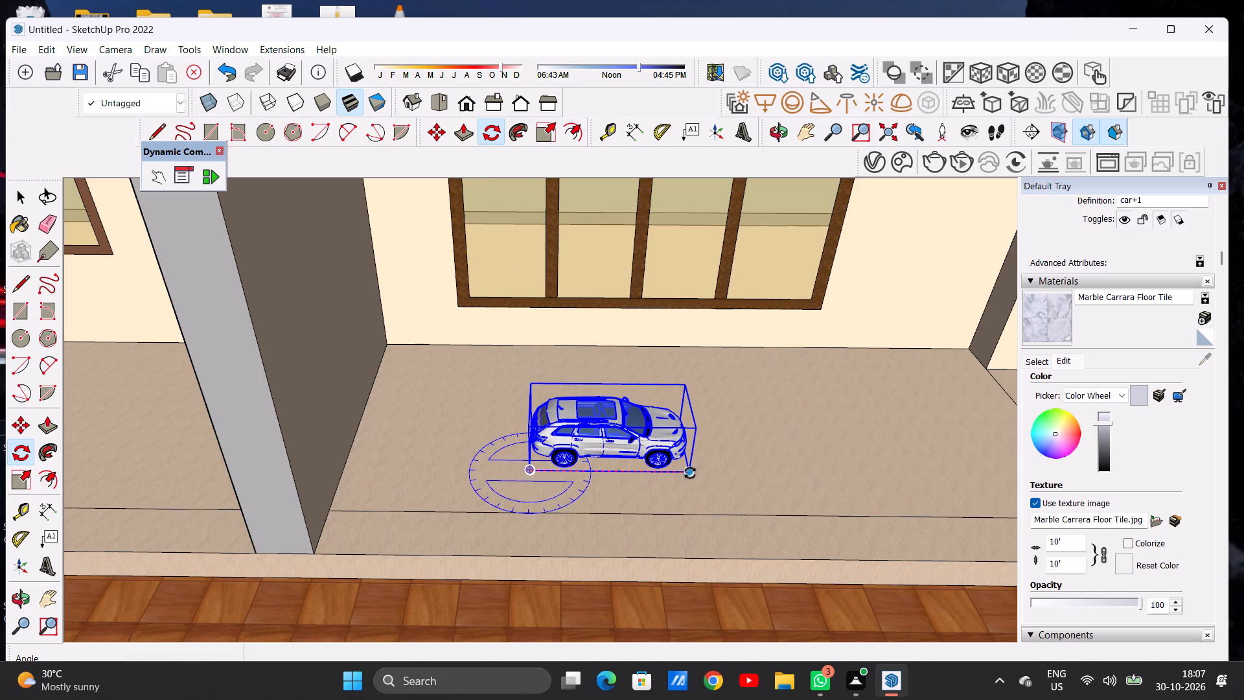
pyautogui.click(691, 472)
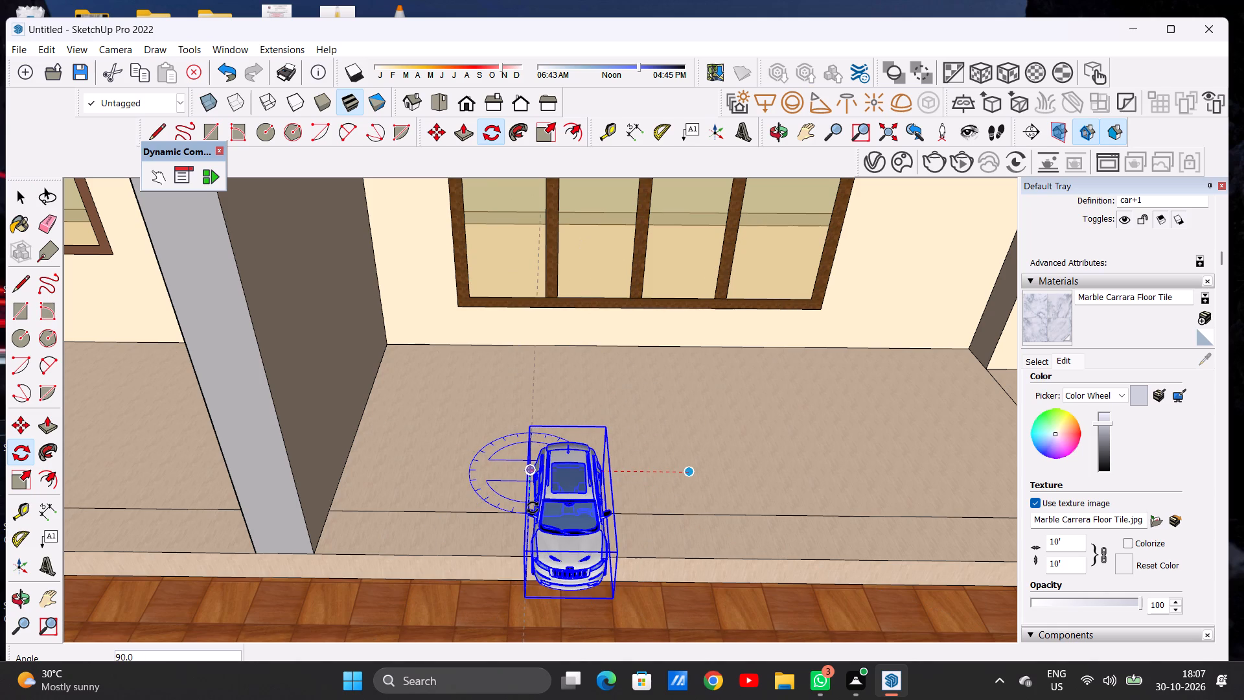
pyautogui.click(533, 507)
pyautogui.press('space')
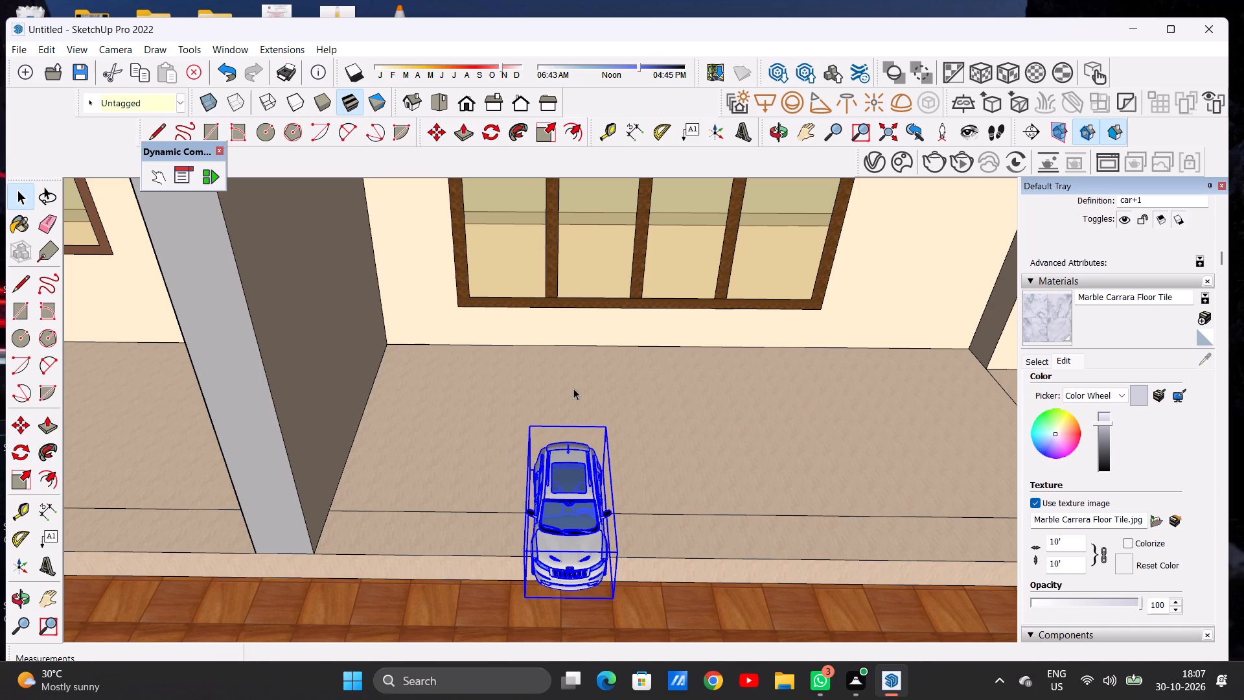
# Move the car back about 12' 6" along the green axis so it sits fully on the porch floor.
pyautogui.scroll(-6, 573, 371)
pyautogui.scroll(13, 569, 442)
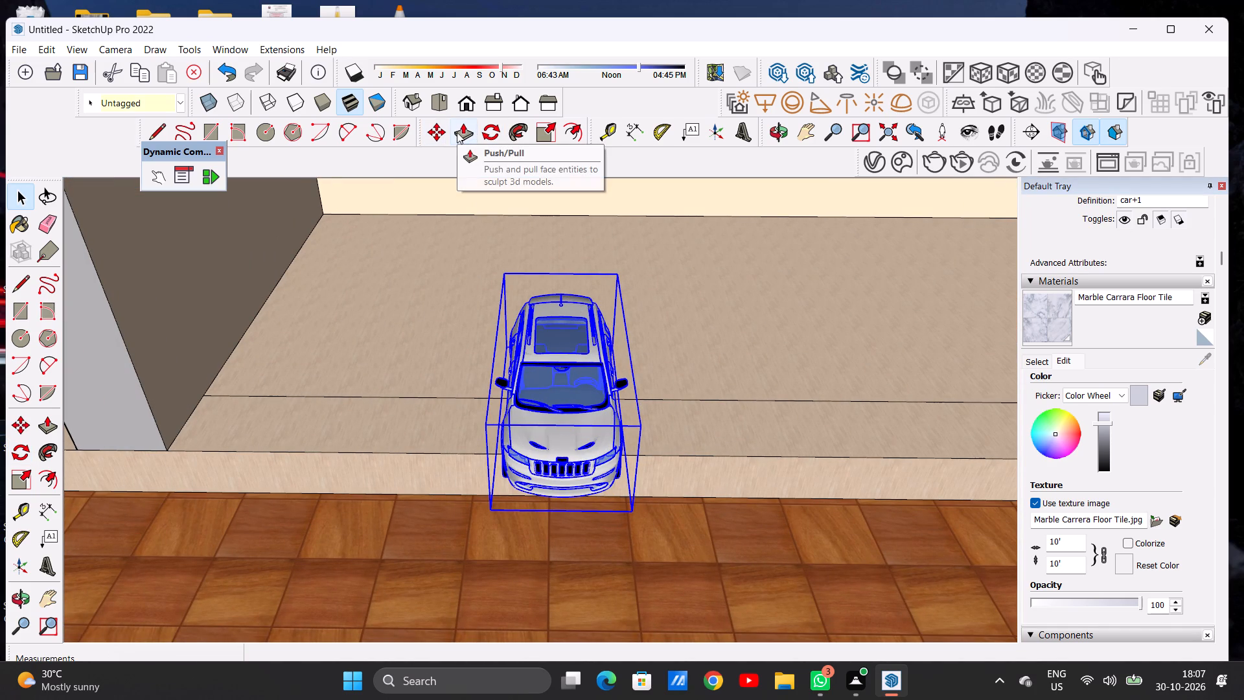
pyautogui.click(428, 134)
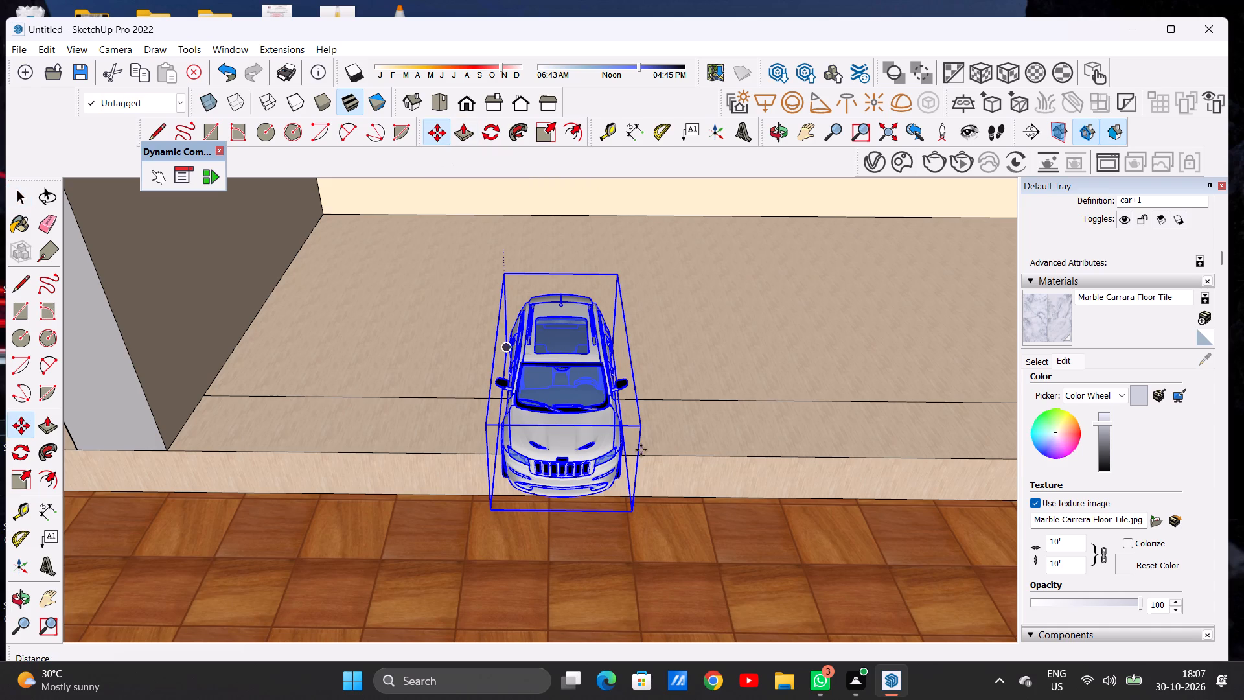
pyautogui.click(632, 519)
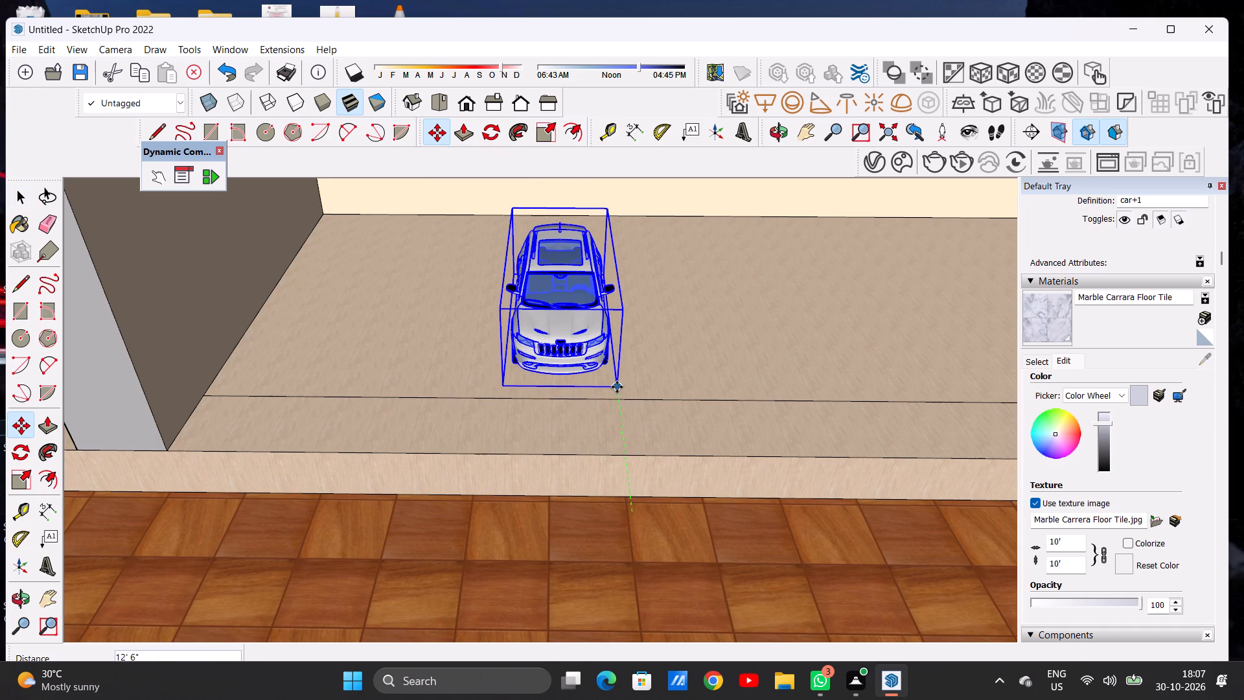
pyautogui.click(617, 387)
pyautogui.press('space')
pyautogui.scroll(-7, 596, 409)
pyautogui.scroll(-8, 534, 373)
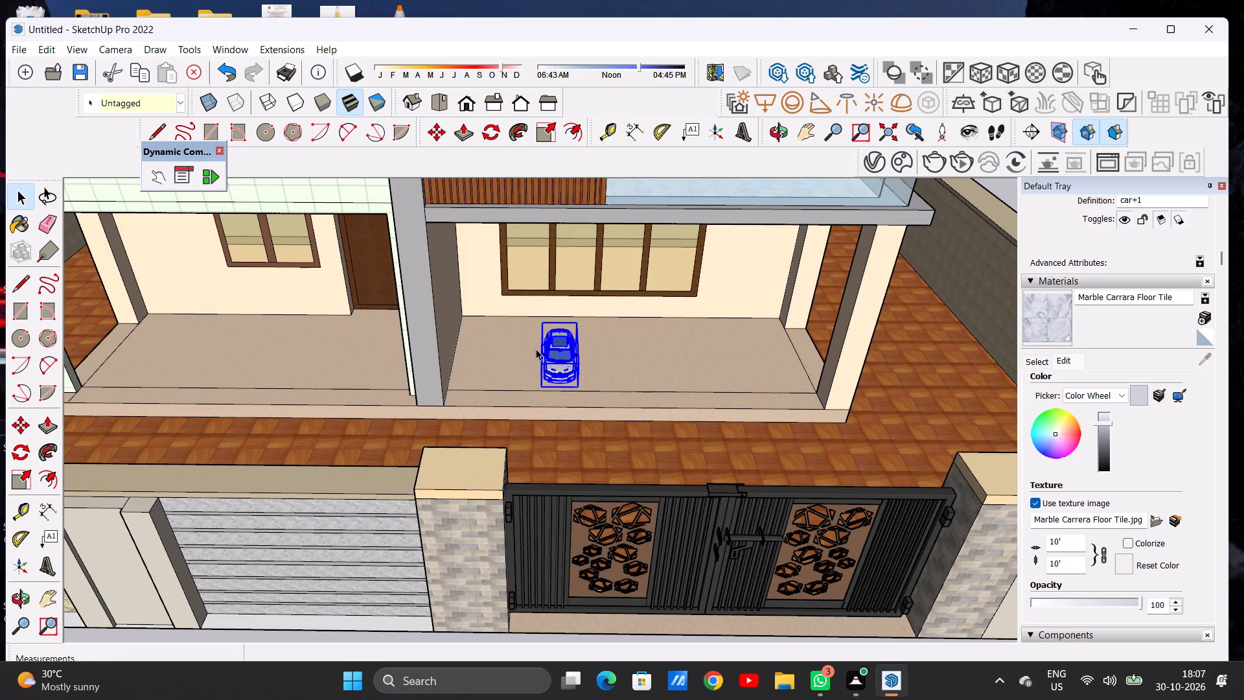
pyautogui.scroll(7, 571, 321)
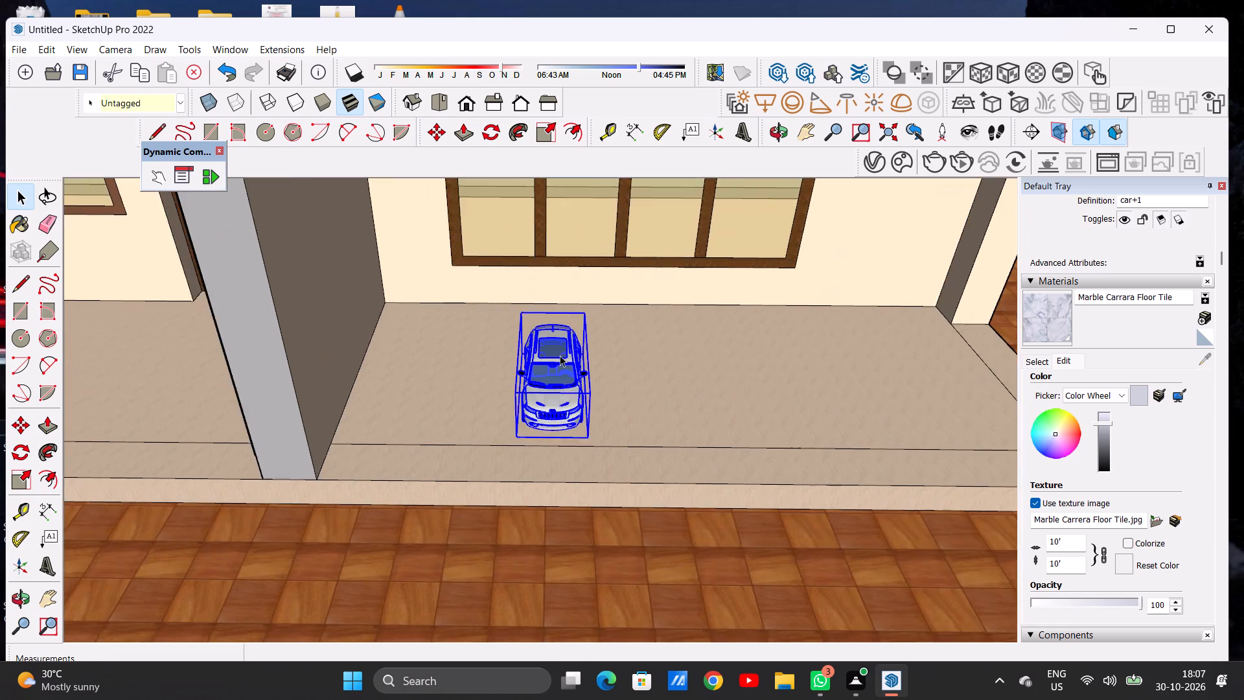
pyautogui.scroll(3, 560, 355)
pyautogui.scroll(-1, 560, 373)
pyautogui.scroll(3, 560, 373)
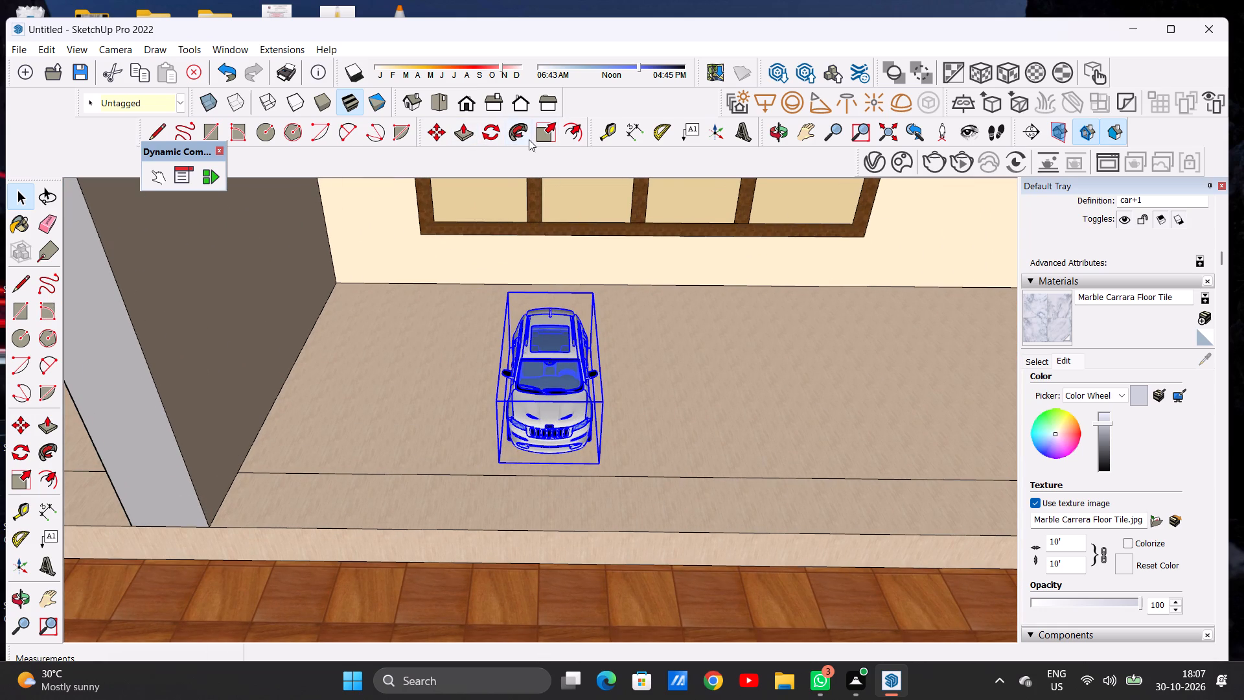
# Scale the car on the porch vertically to about 2 times its height.
pyautogui.click(540, 139)
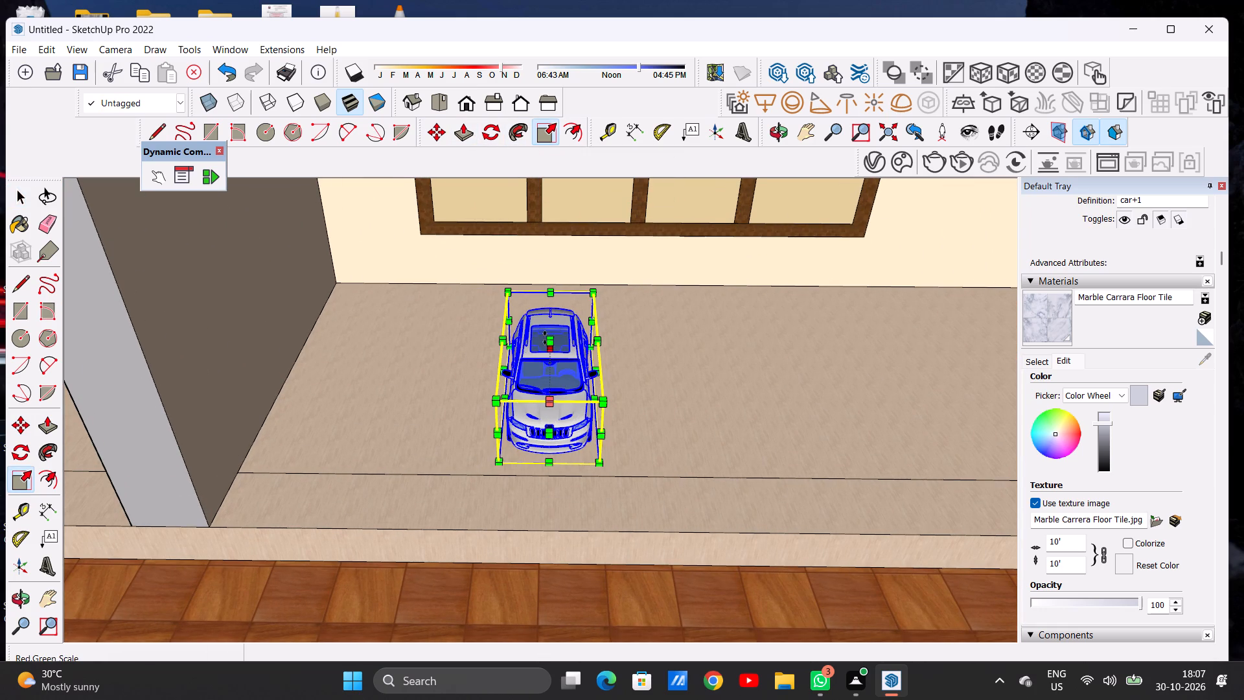
pyautogui.click(545, 338)
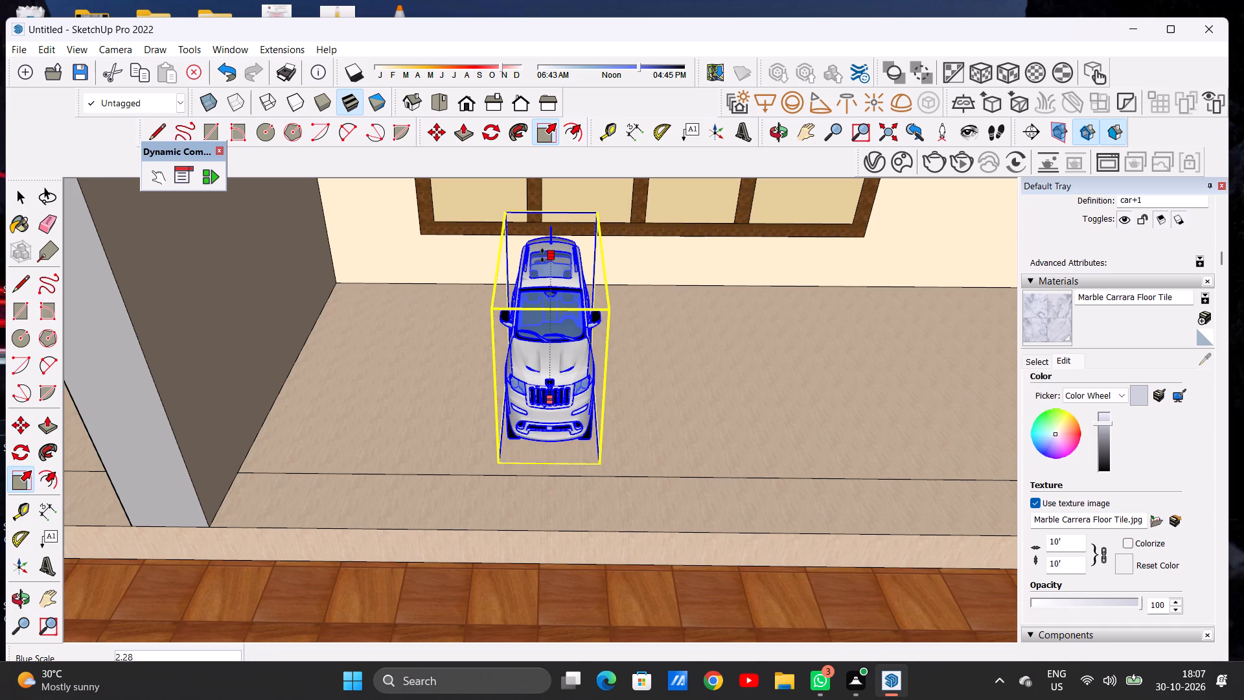
pyautogui.click(547, 277)
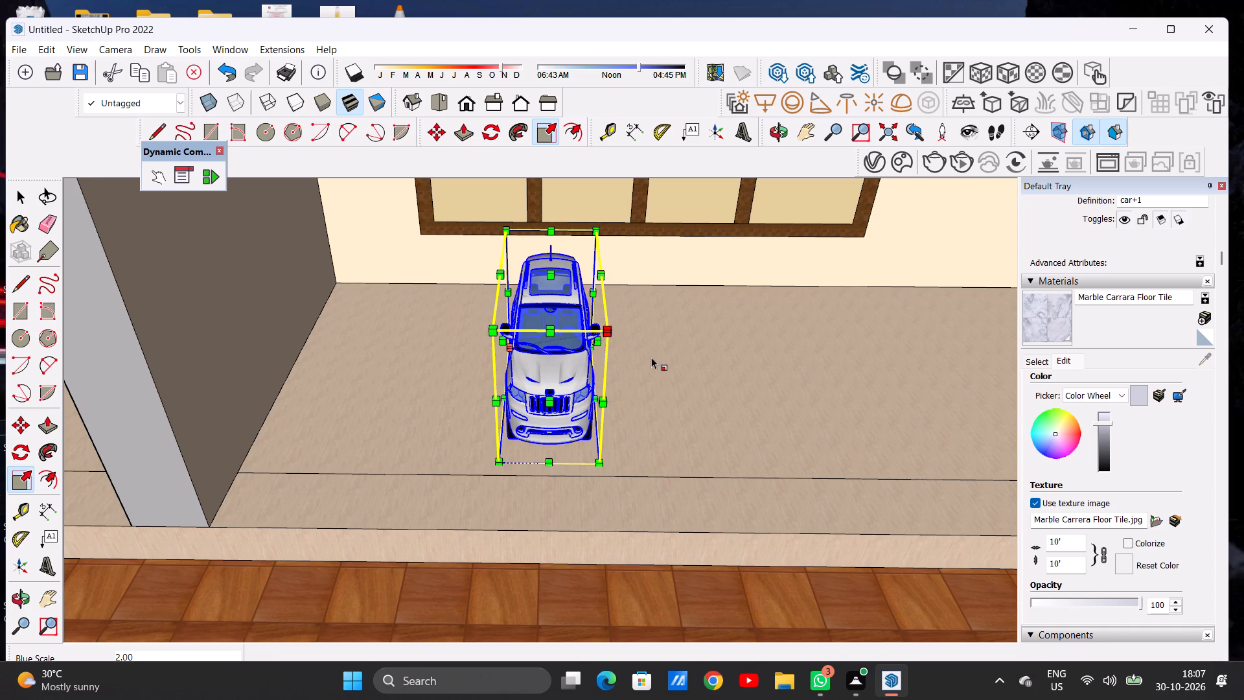
# Scale the car along the green axis to widen it across the porch.
pyautogui.moveTo(674, 355); pyautogui.dragTo(592, 329, button='middle')
pyautogui.scroll(1, 597, 351)
pyautogui.scroll(-1, 597, 351)
pyautogui.scroll(2, 597, 351)
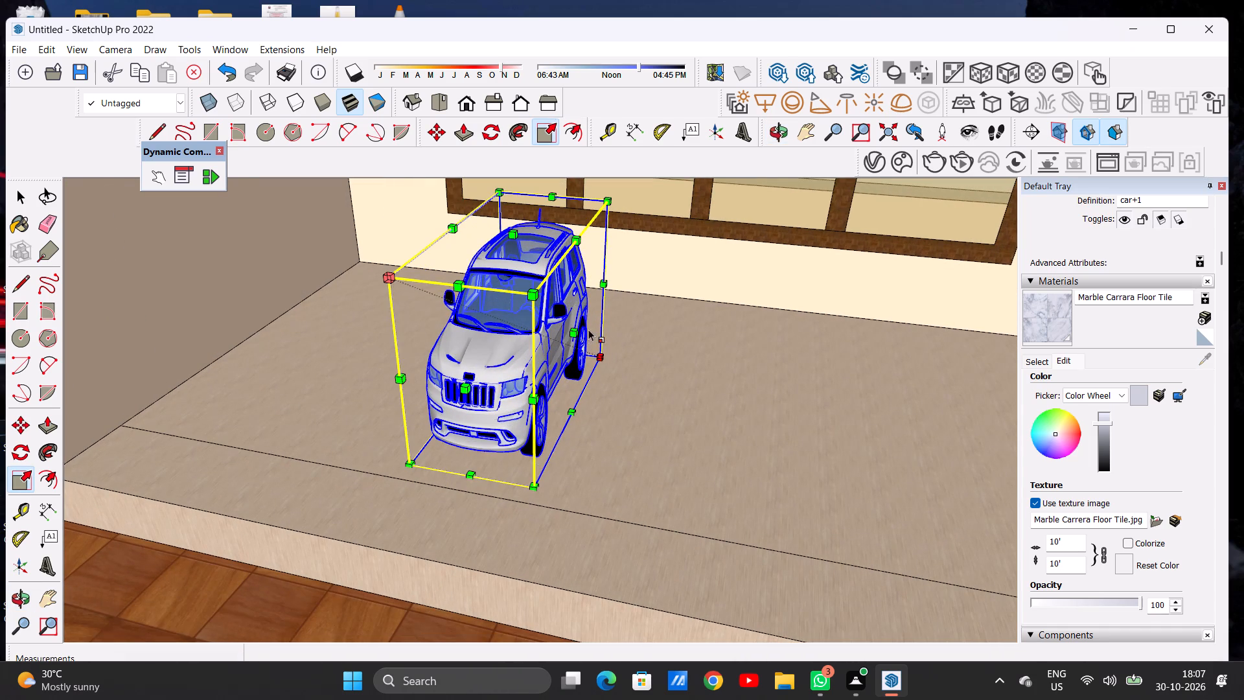
pyautogui.click(579, 336)
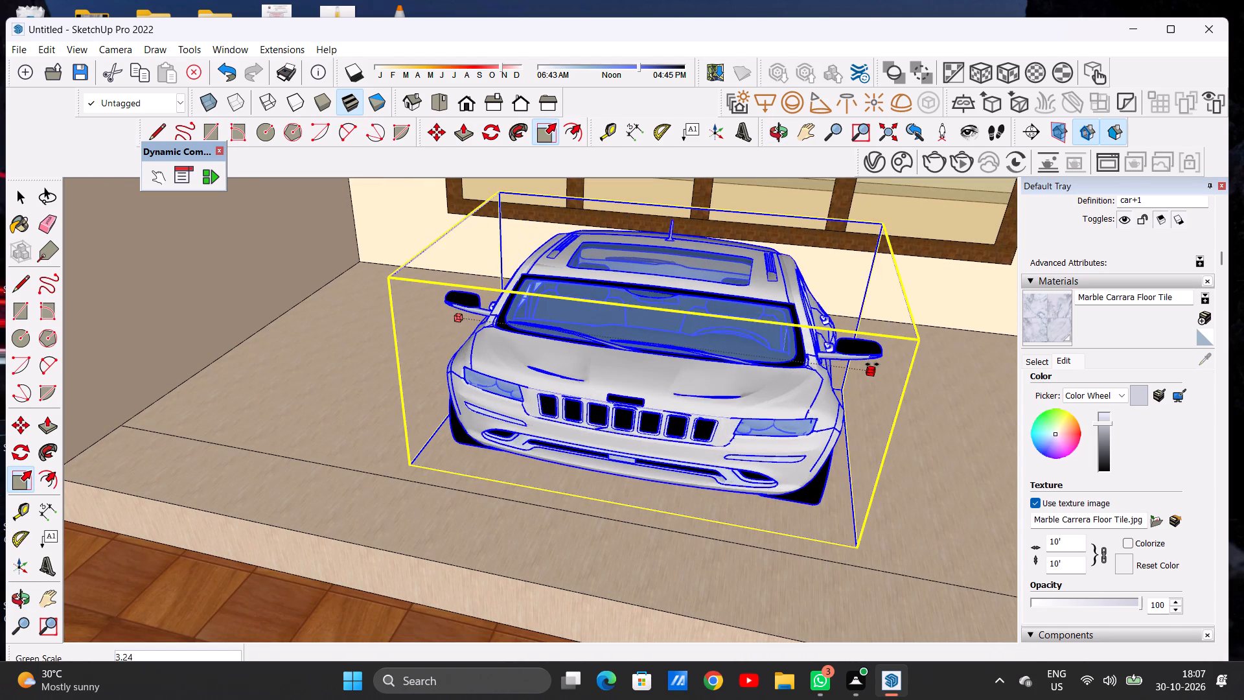
pyautogui.click(815, 362)
# Scale the car along the blue axis by about 1.6 to raise its height again.
pyautogui.scroll(-4, 553, 386)
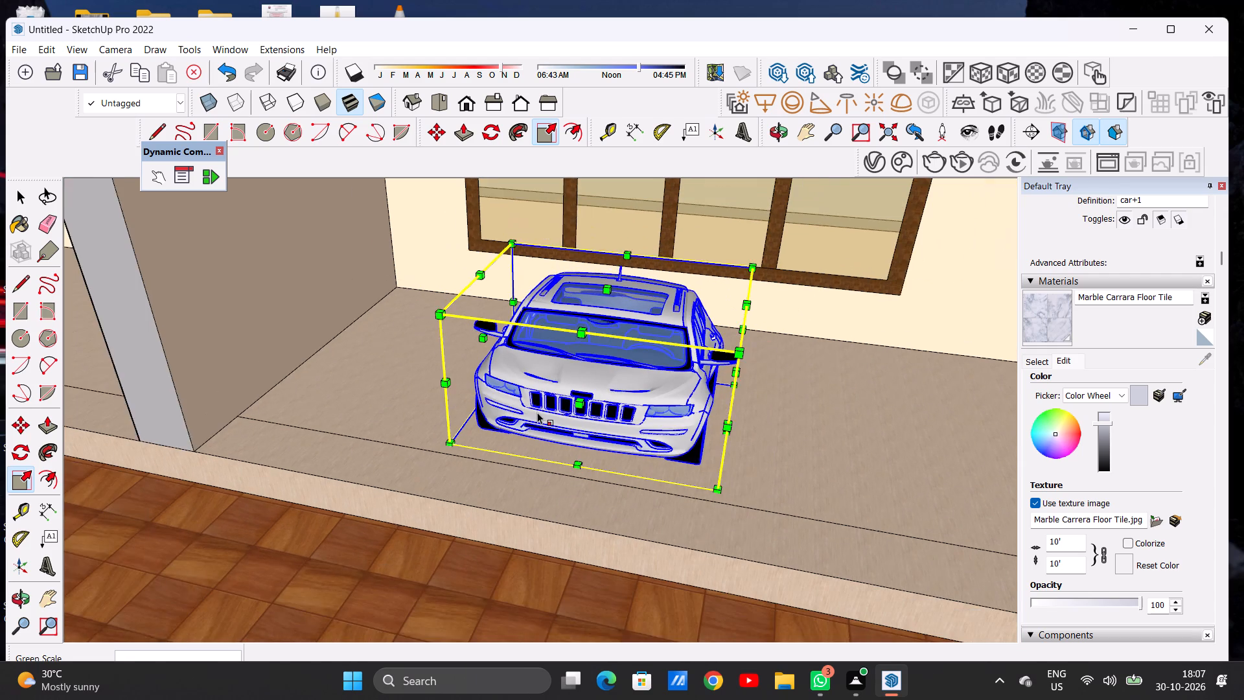
pyautogui.scroll(-3, 537, 412)
pyautogui.click(593, 309)
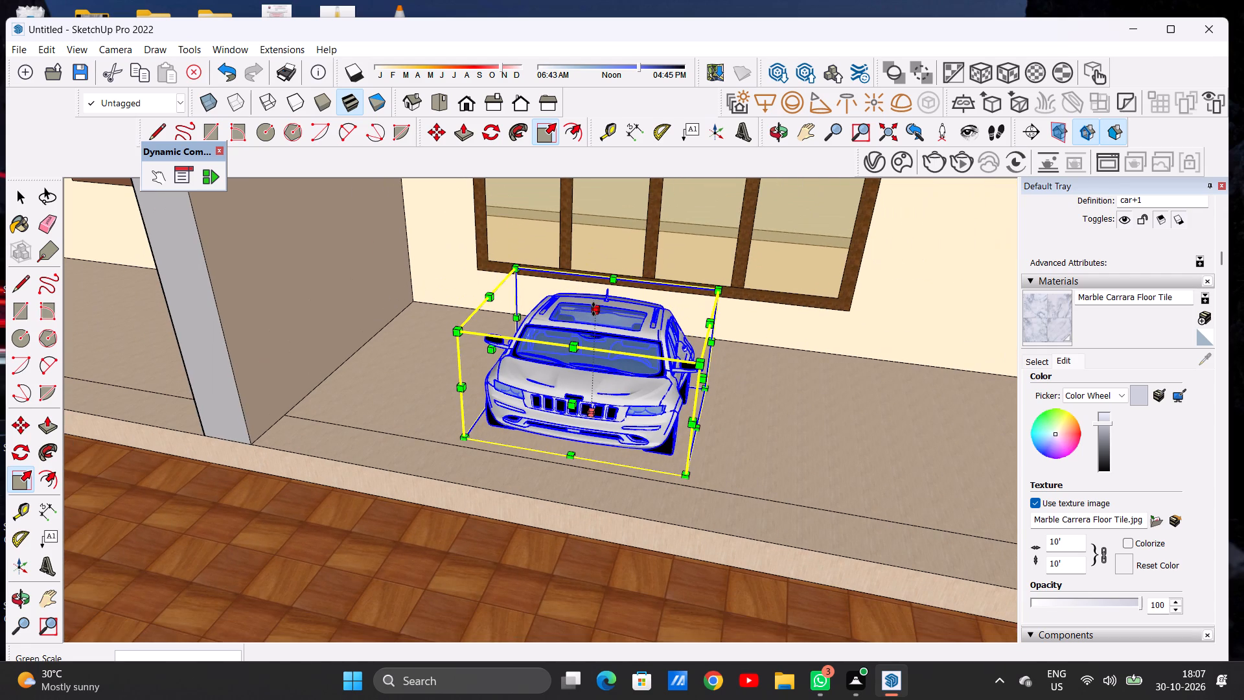
pyautogui.click(588, 239)
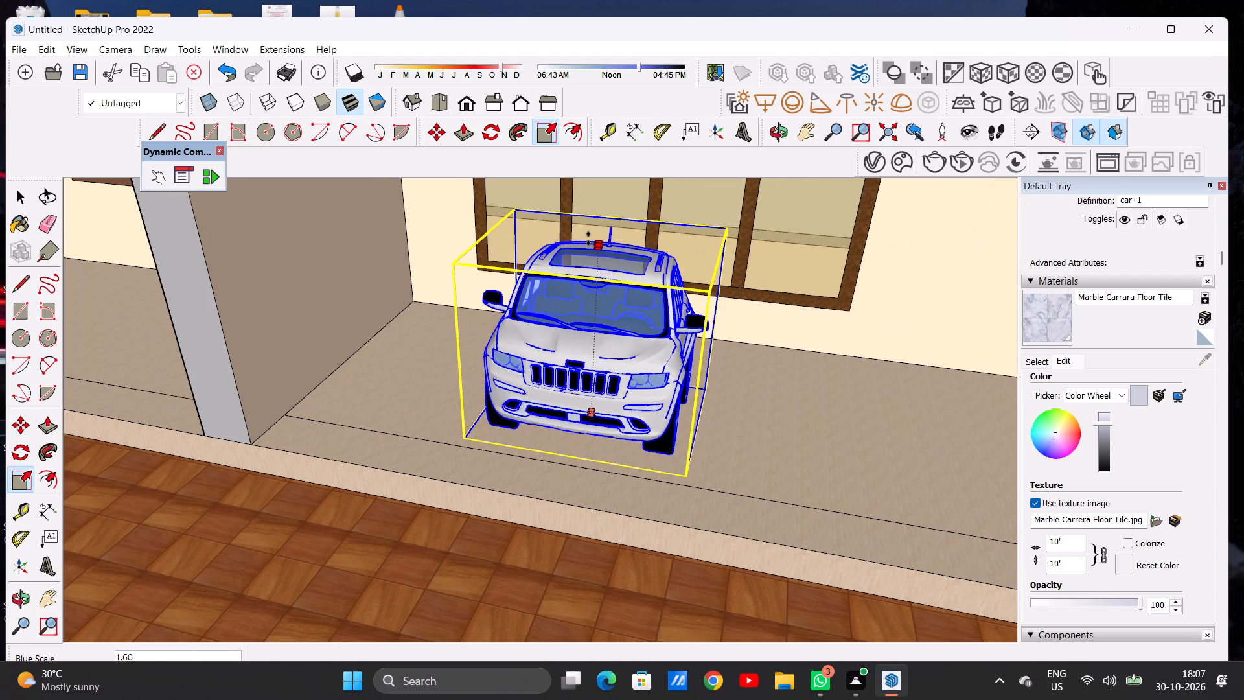
# Stretch the car's length along the red axis by about 1.6 toward the porch's rear window.
pyautogui.scroll(-12, 555, 382)
pyautogui.moveTo(557, 414); pyautogui.dragTo(608, 373, button='middle')
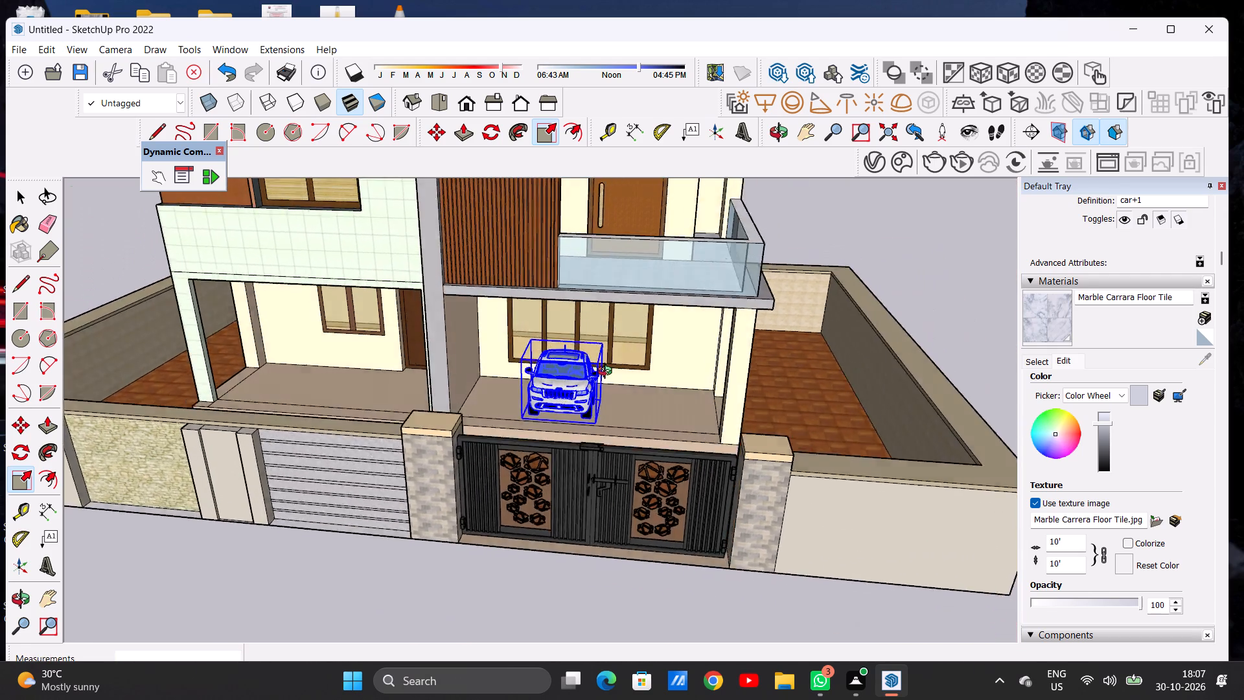
pyautogui.moveTo(608, 373); pyautogui.dragTo(639, 329, button='middle')
pyautogui.scroll(7, 586, 356)
pyautogui.moveTo(541, 375); pyautogui.dragTo(540, 434, button='middle')
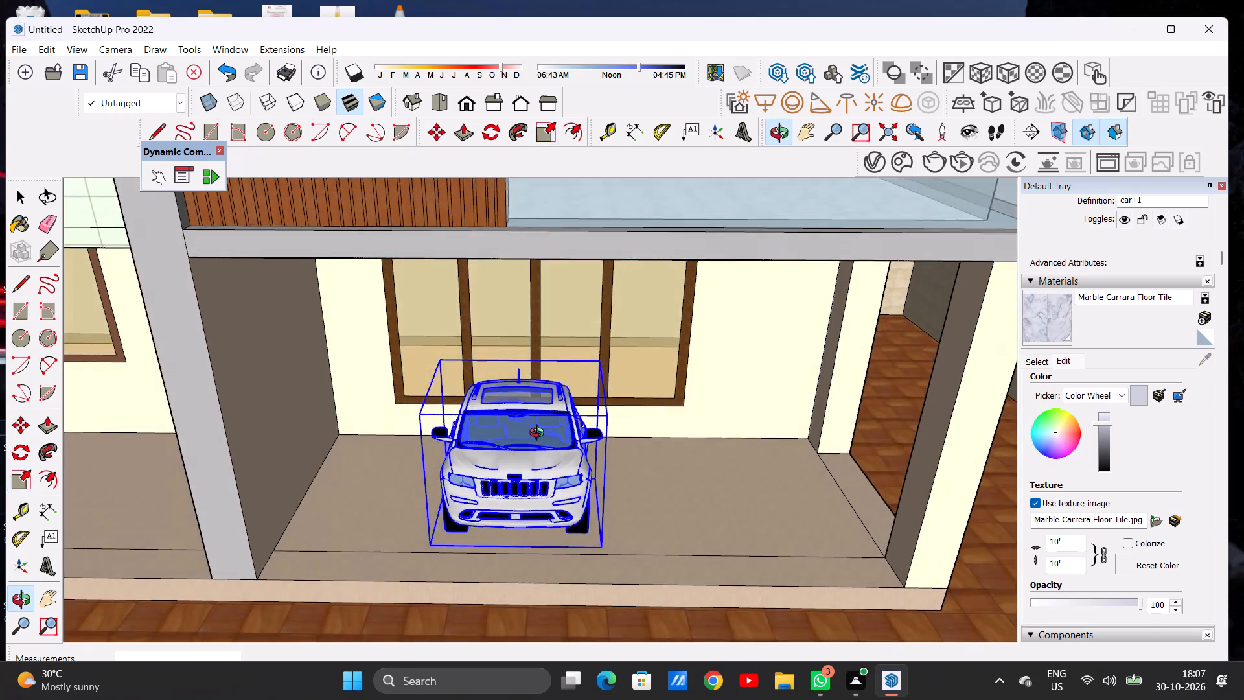
pyautogui.moveTo(540, 434); pyautogui.dragTo(546, 472, button='middle')
pyautogui.scroll(3, 461, 478)
pyautogui.moveTo(443, 477); pyautogui.dragTo(622, 461, button='middle')
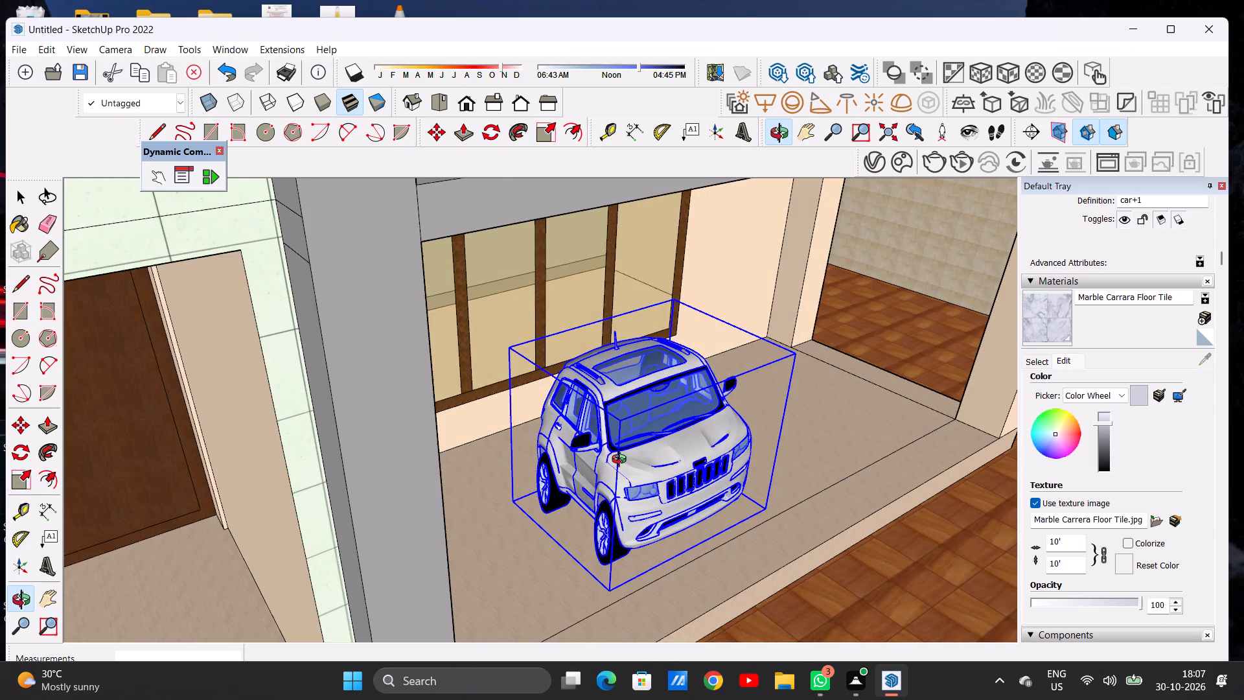
pyautogui.moveTo(622, 461); pyautogui.dragTo(446, 462, button='middle')
pyautogui.moveTo(667, 447); pyautogui.dragTo(317, 422, button='middle')
pyautogui.moveTo(475, 410); pyautogui.dragTo(418, 410, button='middle')
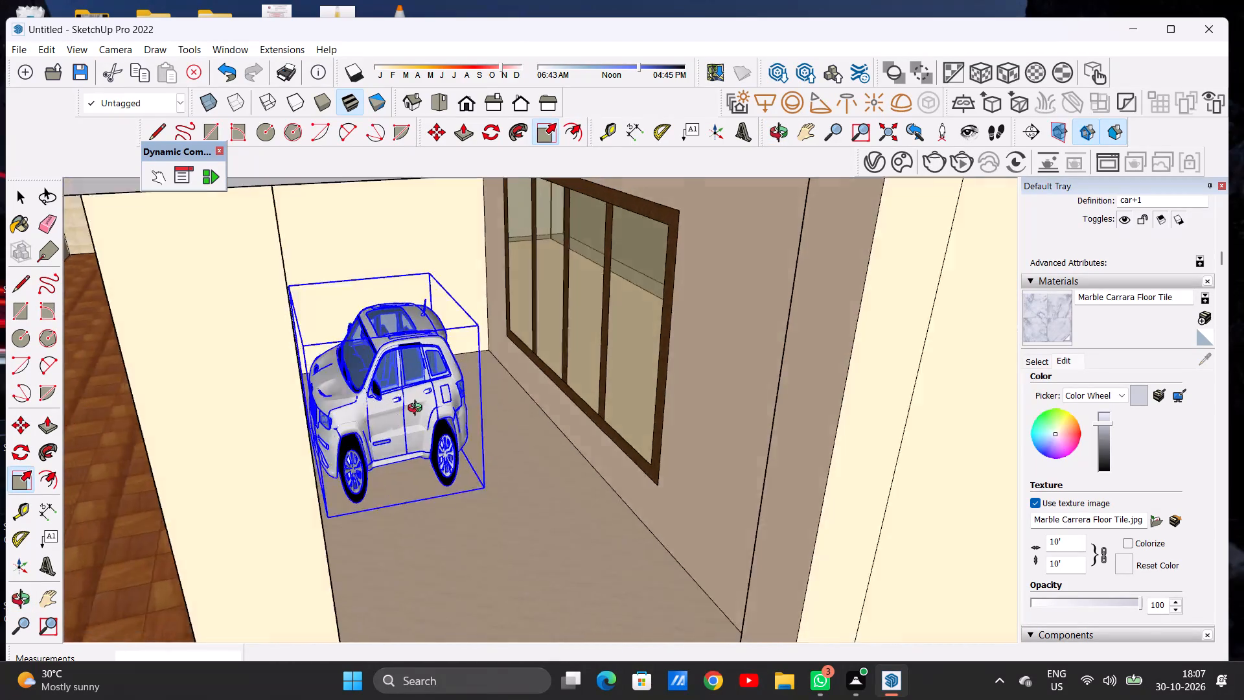
pyautogui.moveTo(418, 410); pyautogui.dragTo(382, 412, button='middle')
pyautogui.scroll(6, 420, 386)
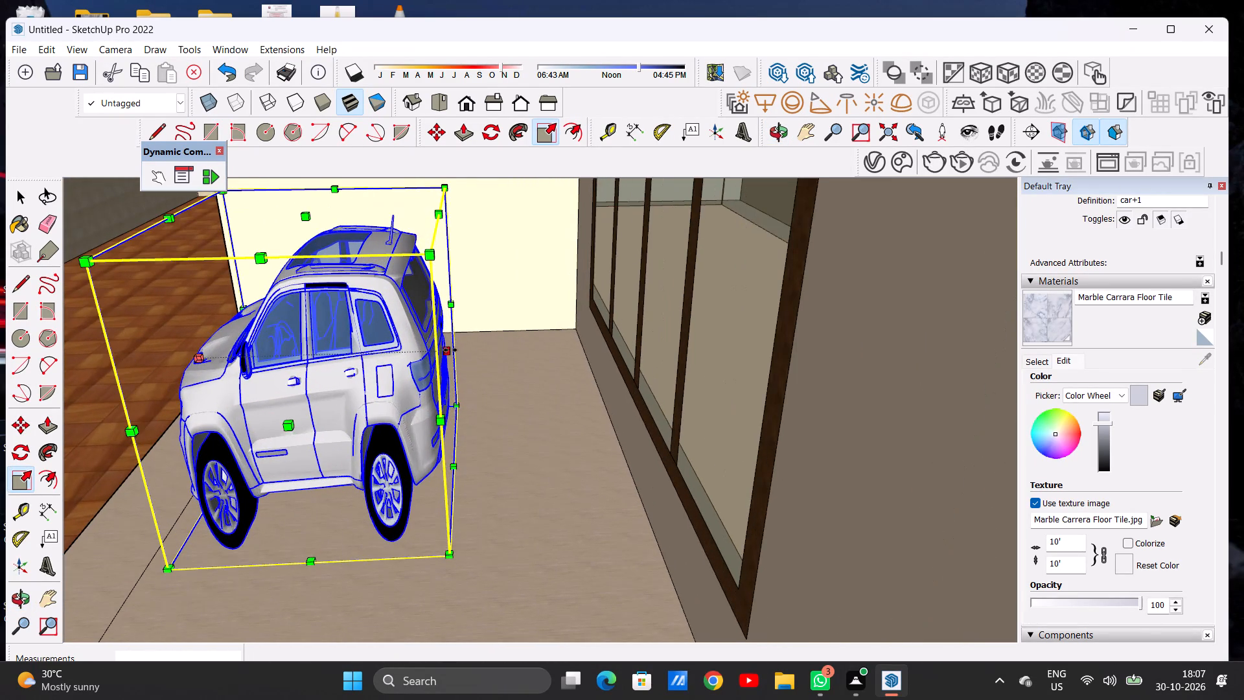
pyautogui.click(450, 350)
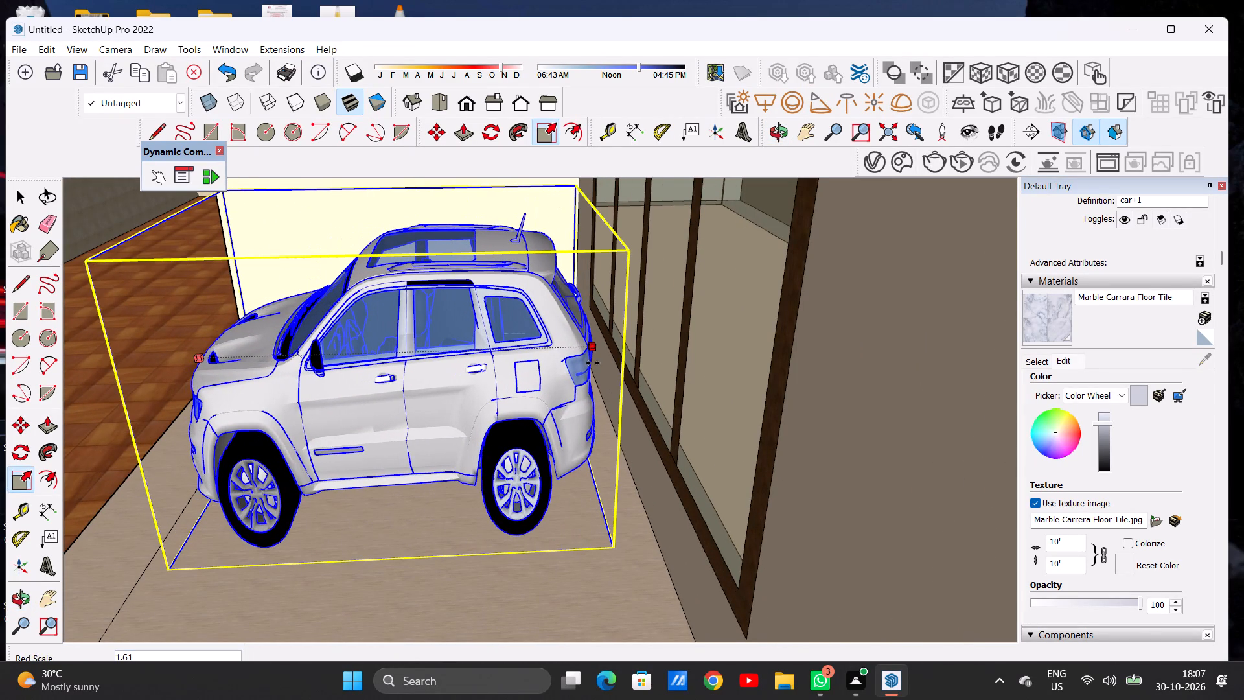
pyautogui.click(601, 363)
# Scale the car's front along the red axis by about 1.2 toward the gate, and deselect it.
pyautogui.scroll(-2, 386, 390)
pyautogui.scroll(1, 386, 391)
pyautogui.scroll(-9, 384, 393)
pyautogui.moveTo(293, 423); pyautogui.dragTo(577, 417, button='middle')
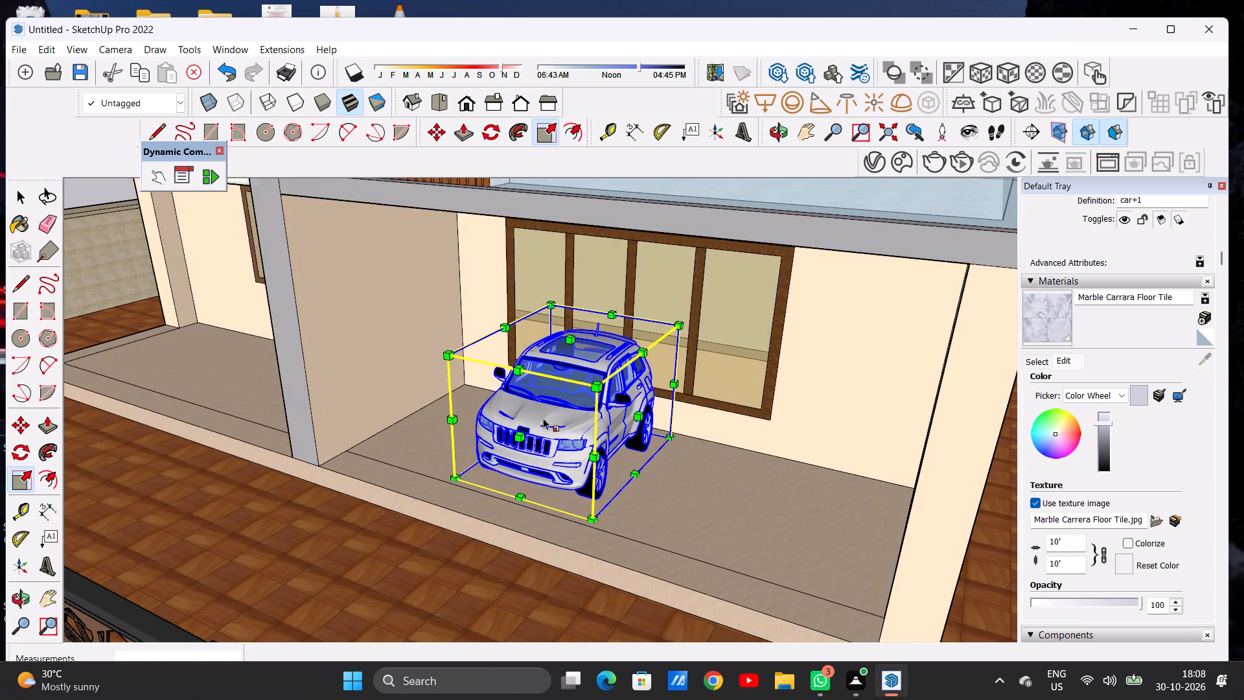
pyautogui.scroll(-6, 512, 419)
pyautogui.moveTo(473, 445); pyautogui.dragTo(610, 429, button='middle')
pyautogui.moveTo(542, 439); pyautogui.dragTo(544, 495, button='middle')
pyautogui.scroll(6, 536, 441)
pyautogui.scroll(-1, 536, 441)
pyautogui.scroll(1, 536, 441)
pyautogui.click(544, 425)
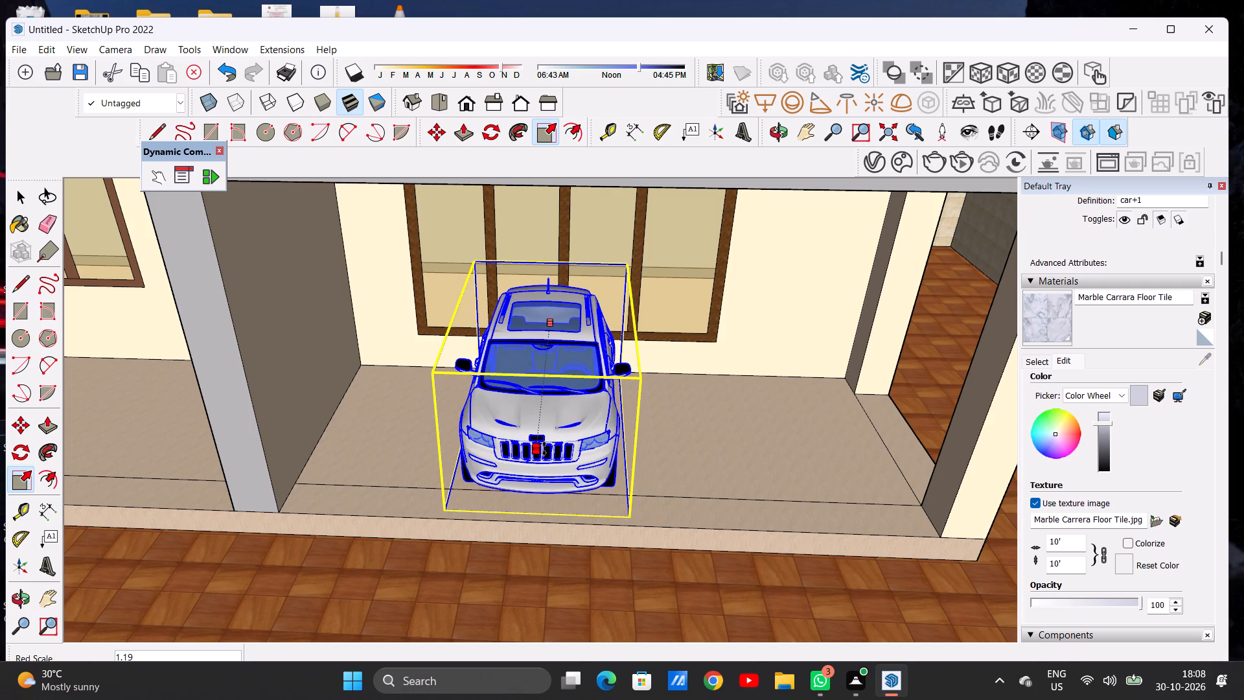
pyautogui.click(544, 449)
pyautogui.press('space')
pyautogui.scroll(-8, 546, 432)
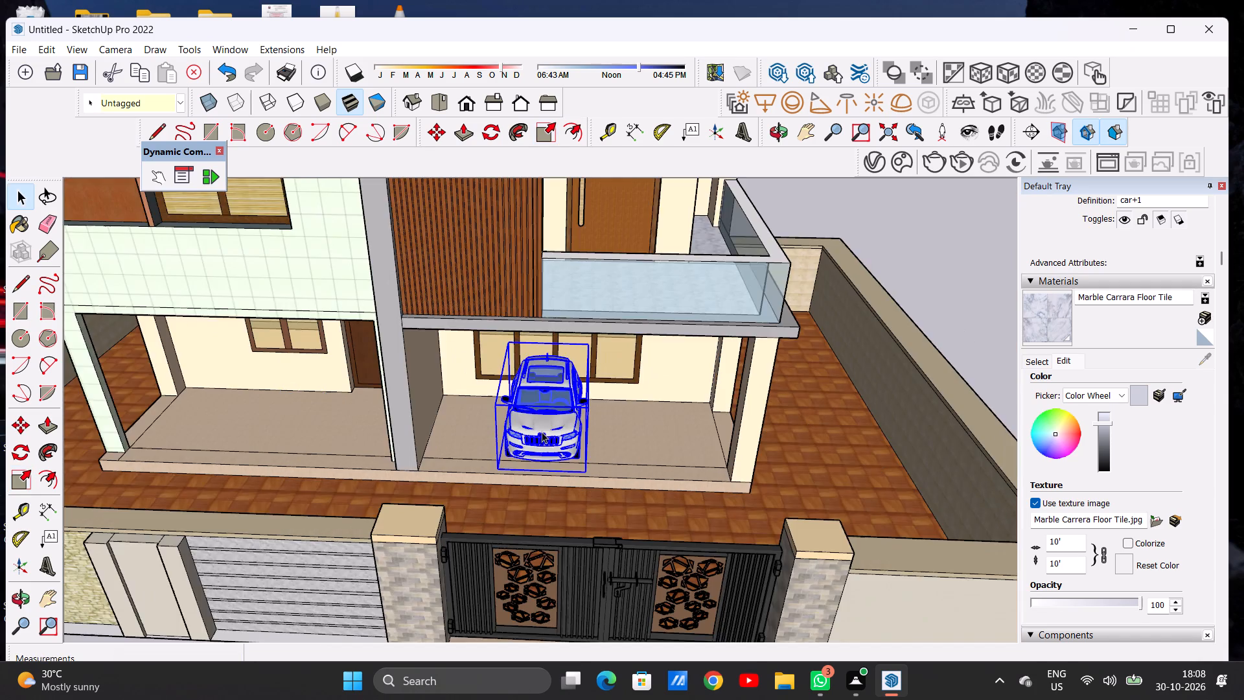
pyautogui.scroll(-8, 542, 432)
pyautogui.click(818, 292)
# Check the enlarged car's proportions on the porch from several angles and against the whole front elevation.
pyautogui.scroll(8, 544, 434)
pyautogui.scroll(-1, 549, 412)
pyautogui.scroll(4, 549, 412)
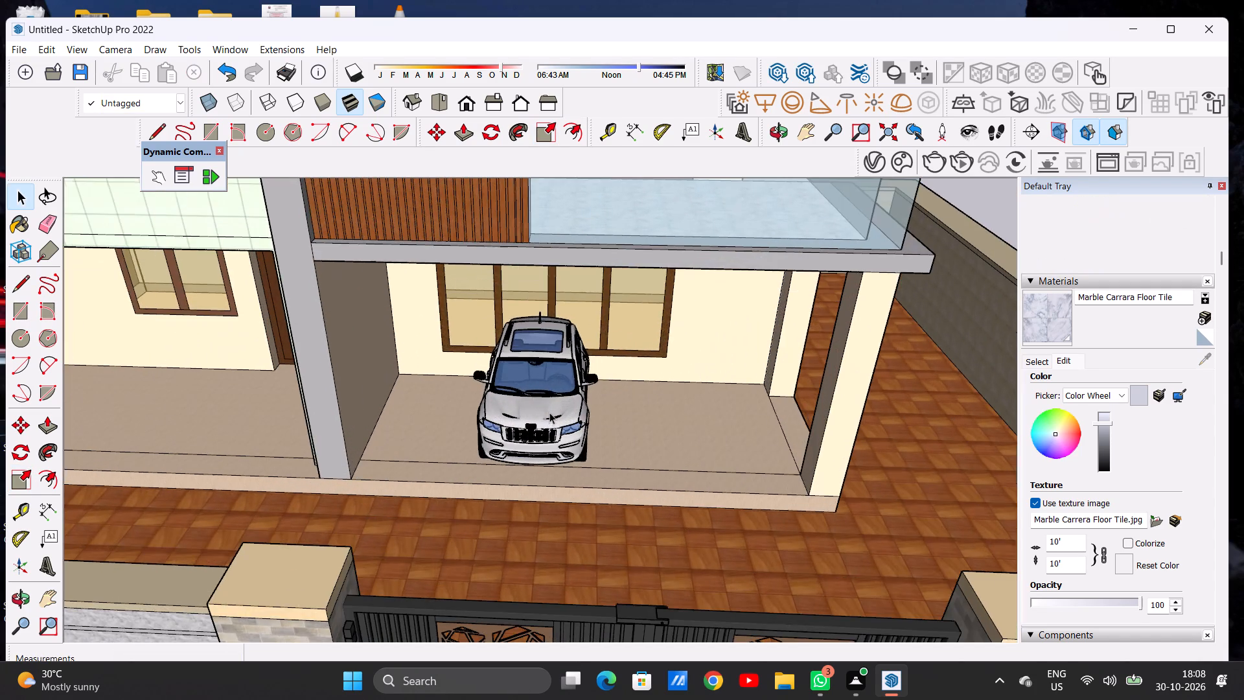
pyautogui.moveTo(550, 442); pyautogui.dragTo(560, 329, button='middle')
pyautogui.scroll(-6, 505, 442)
pyautogui.moveTo(527, 495); pyautogui.dragTo(527, 484, button='middle')
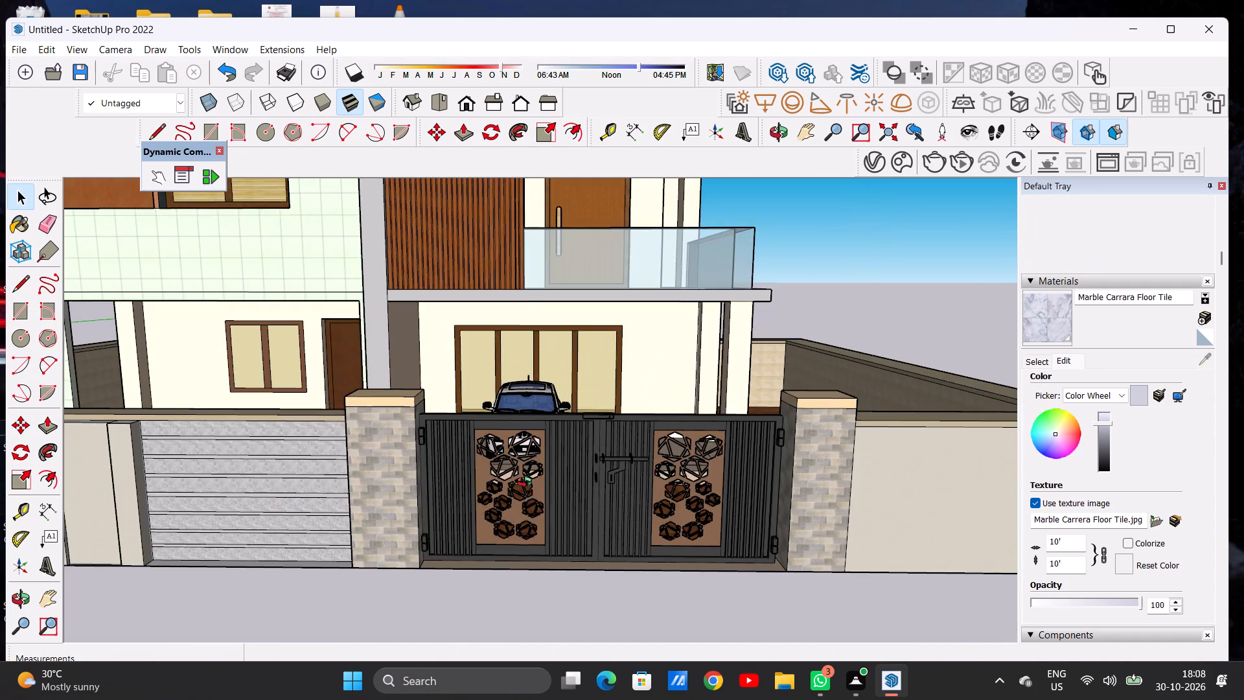
pyautogui.moveTo(527, 484); pyautogui.dragTo(533, 570, button='middle')
pyautogui.scroll(2, 516, 401)
pyautogui.scroll(-1, 516, 398)
pyautogui.scroll(2, 516, 398)
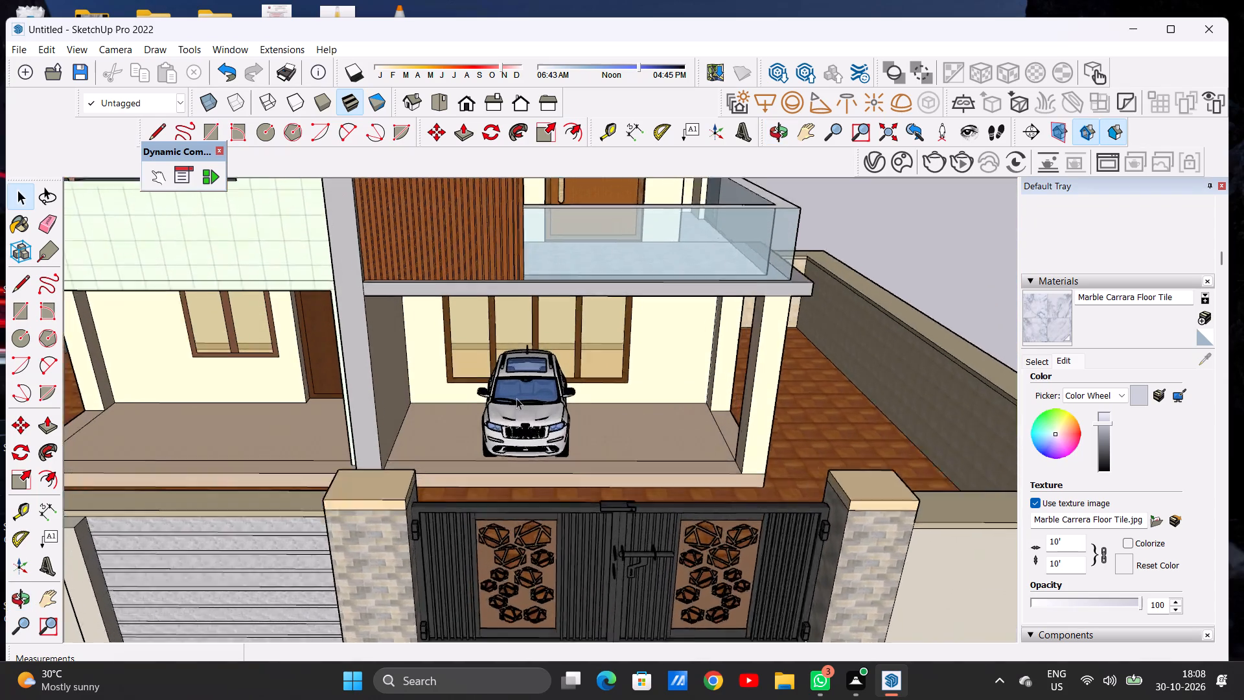
pyautogui.scroll(2, 516, 398)
pyautogui.moveTo(496, 404); pyautogui.dragTo(520, 487, button='middle')
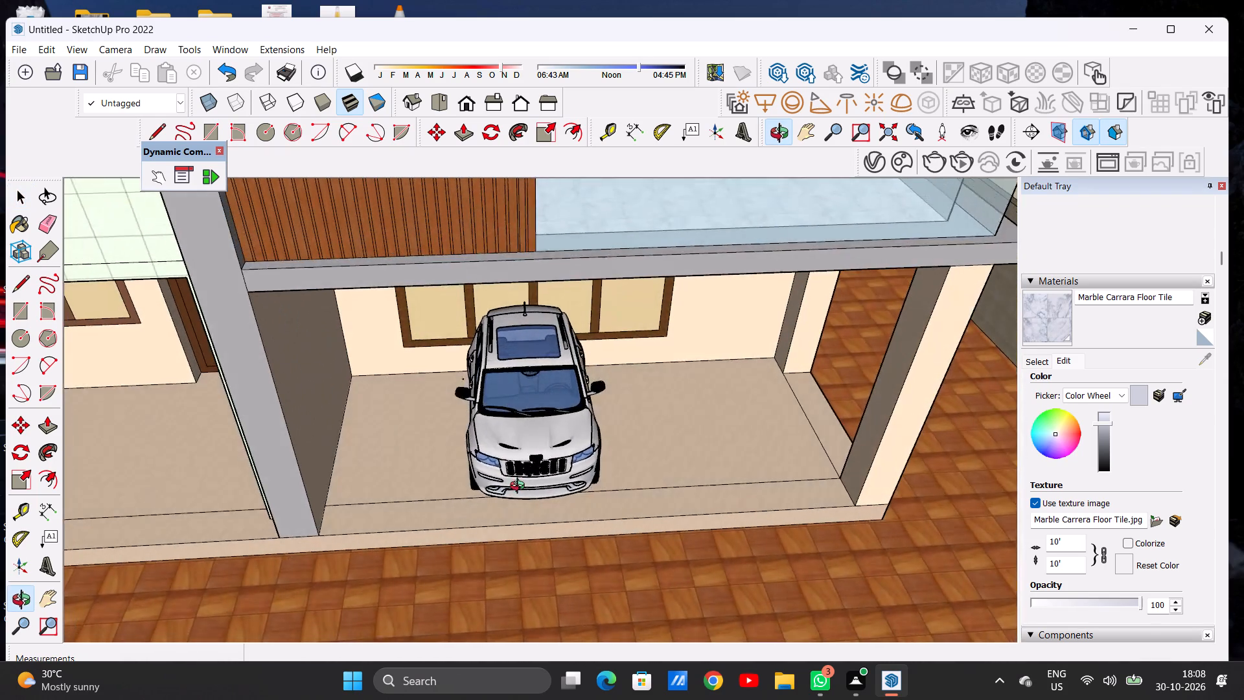
pyautogui.moveTo(520, 487); pyautogui.dragTo(527, 472, button='middle')
pyautogui.moveTo(641, 441); pyautogui.dragTo(405, 366, button='middle')
pyautogui.moveTo(700, 421); pyautogui.dragTo(384, 342, button='middle')
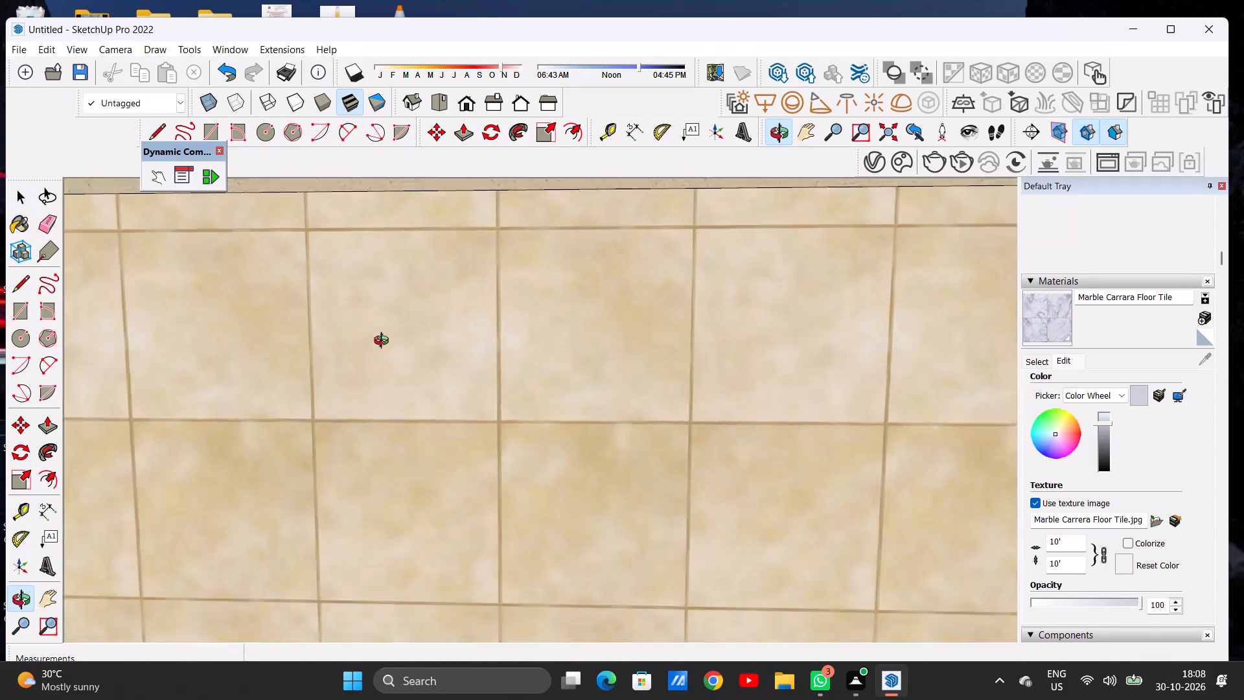
pyautogui.moveTo(384, 342); pyautogui.dragTo(771, 392, button='middle')
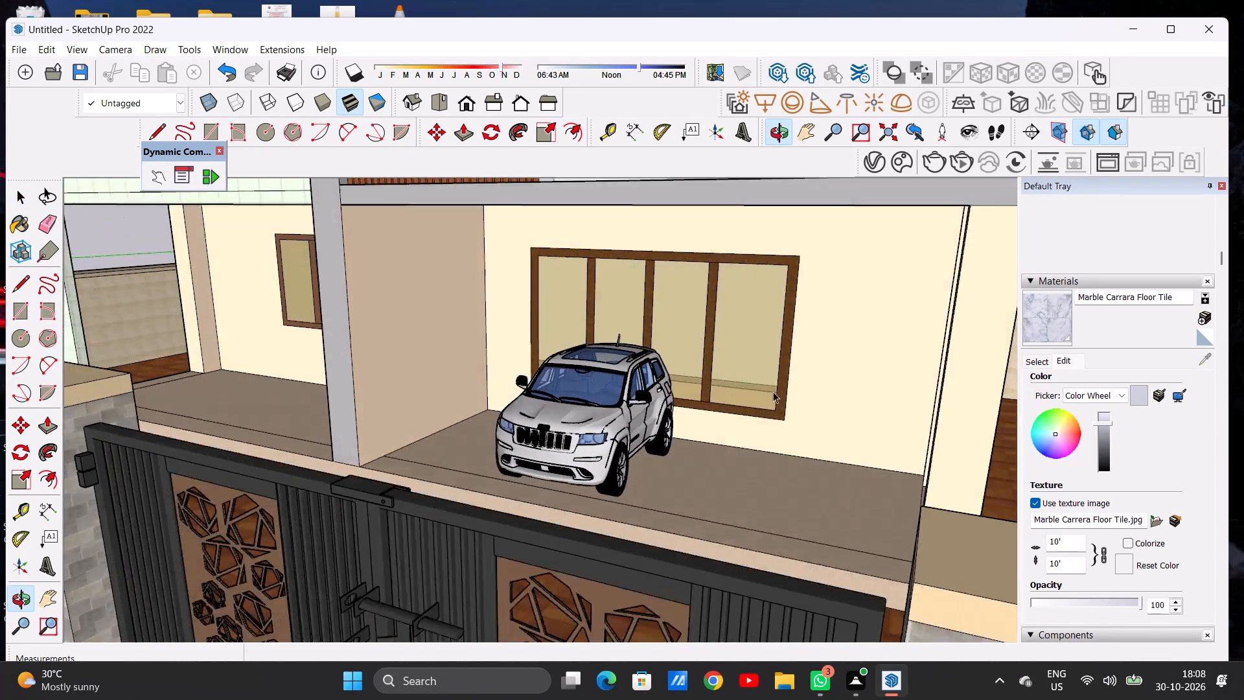
pyautogui.scroll(-6, 603, 408)
pyautogui.moveTo(524, 451); pyautogui.dragTo(647, 416, button='middle')
pyautogui.scroll(-4, 549, 431)
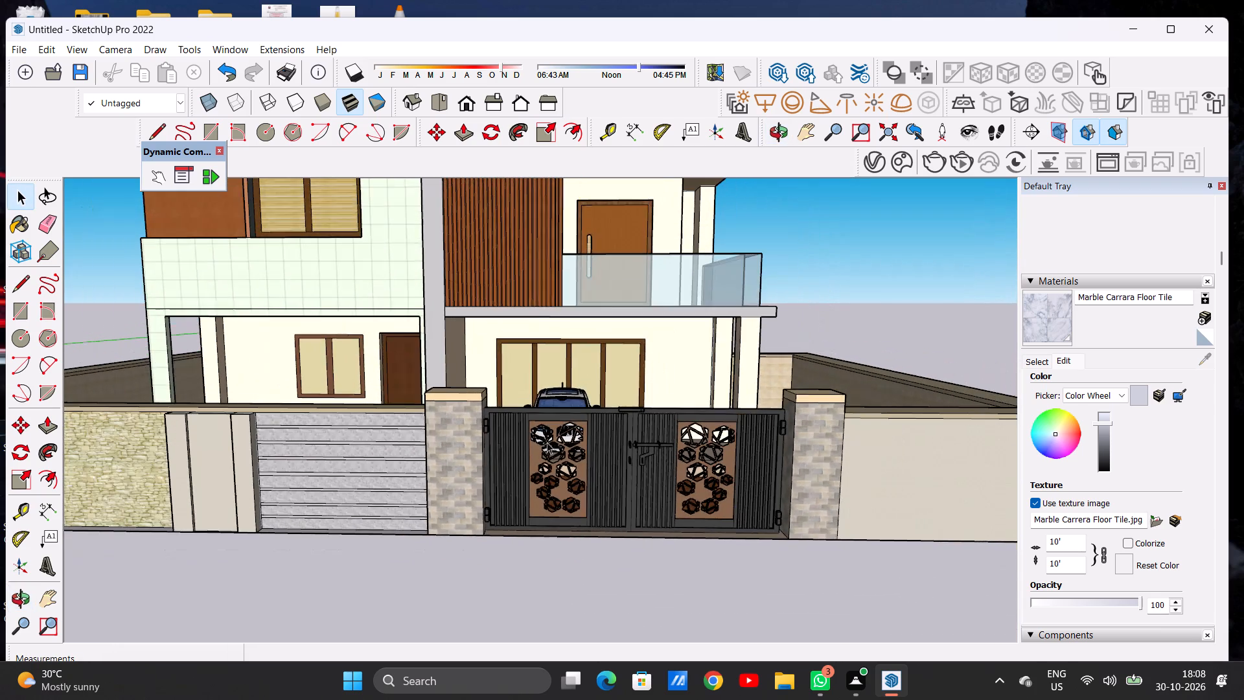
pyautogui.click(467, 96)
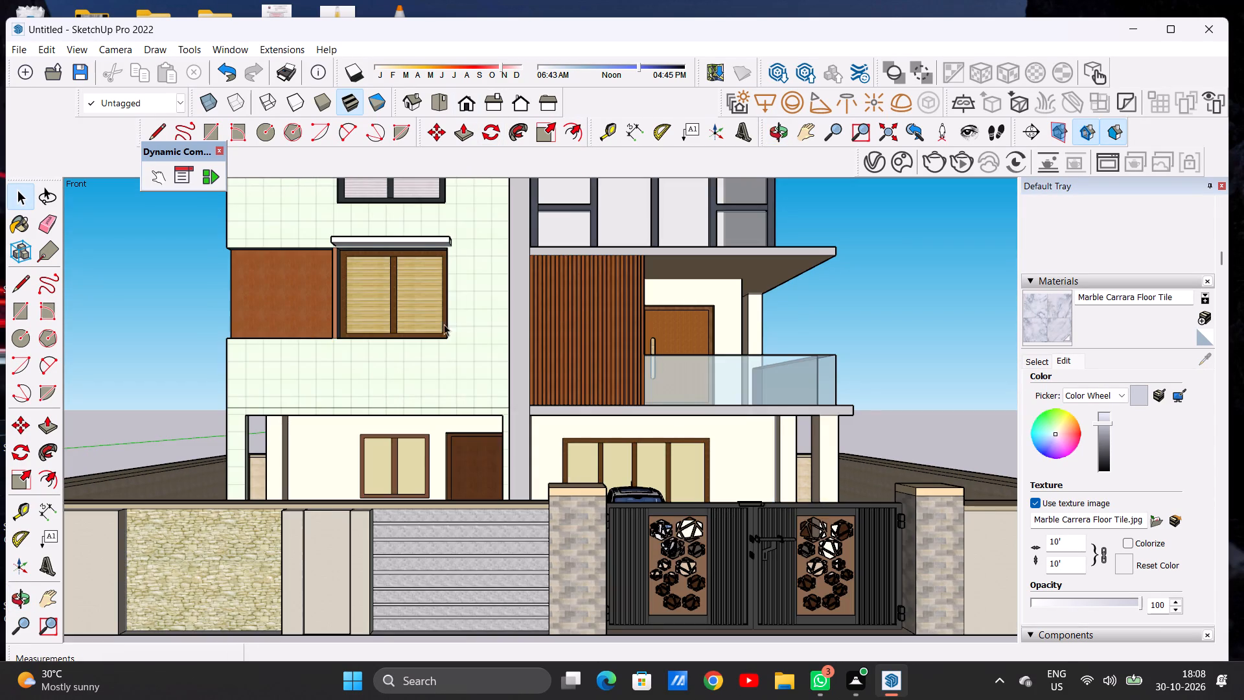
pyautogui.scroll(-5, 424, 432)
pyautogui.scroll(9, 445, 472)
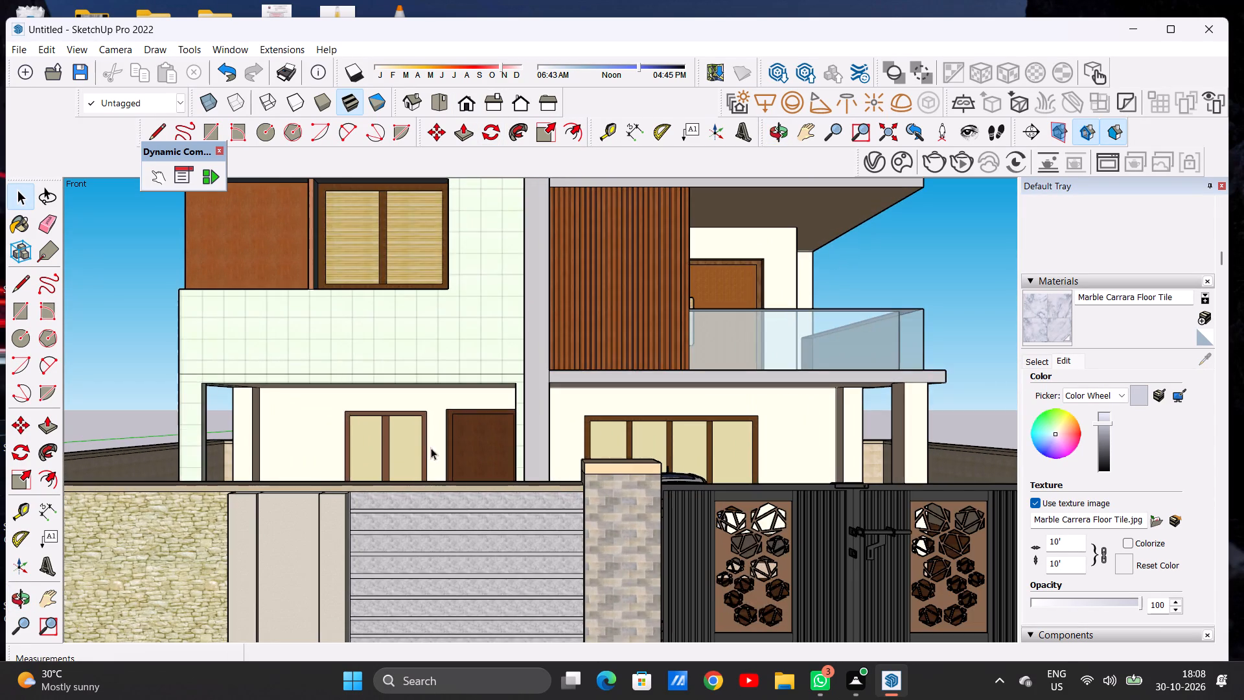
pyautogui.moveTo(432, 448); pyautogui.dragTo(436, 546, button='middle')
pyautogui.scroll(-7, 505, 489)
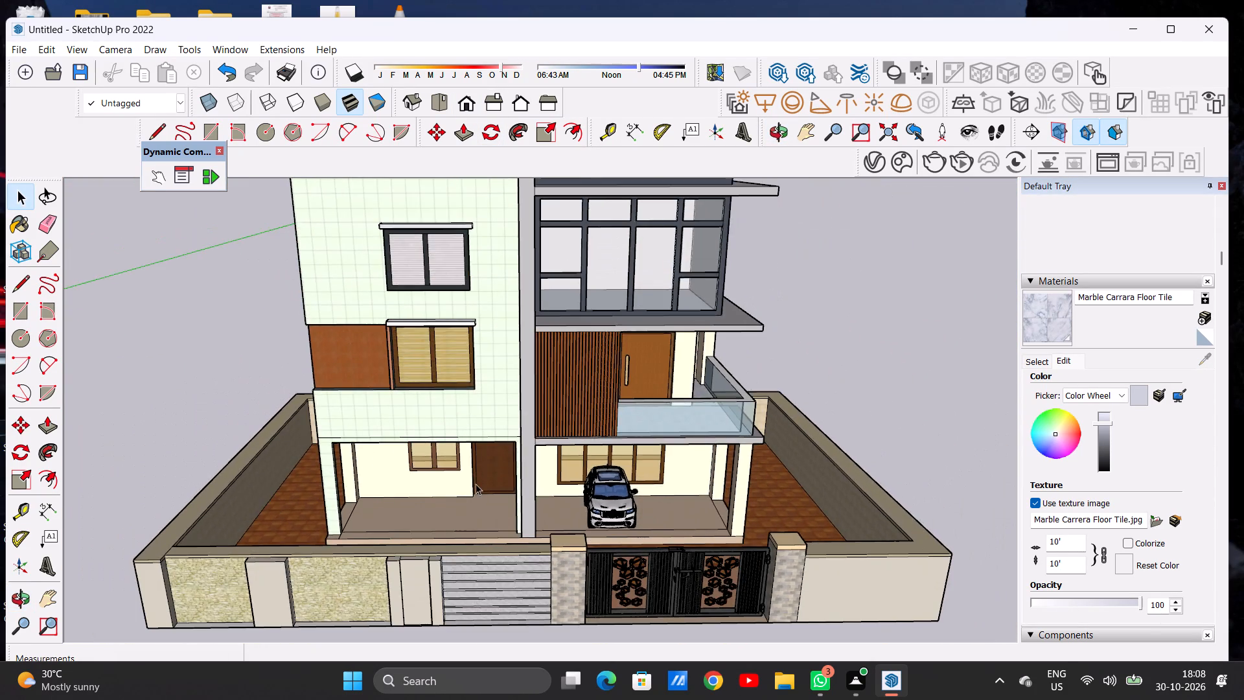
pyautogui.moveTo(469, 498); pyautogui.dragTo(463, 549, button='middle')
pyautogui.scroll(7, 452, 526)
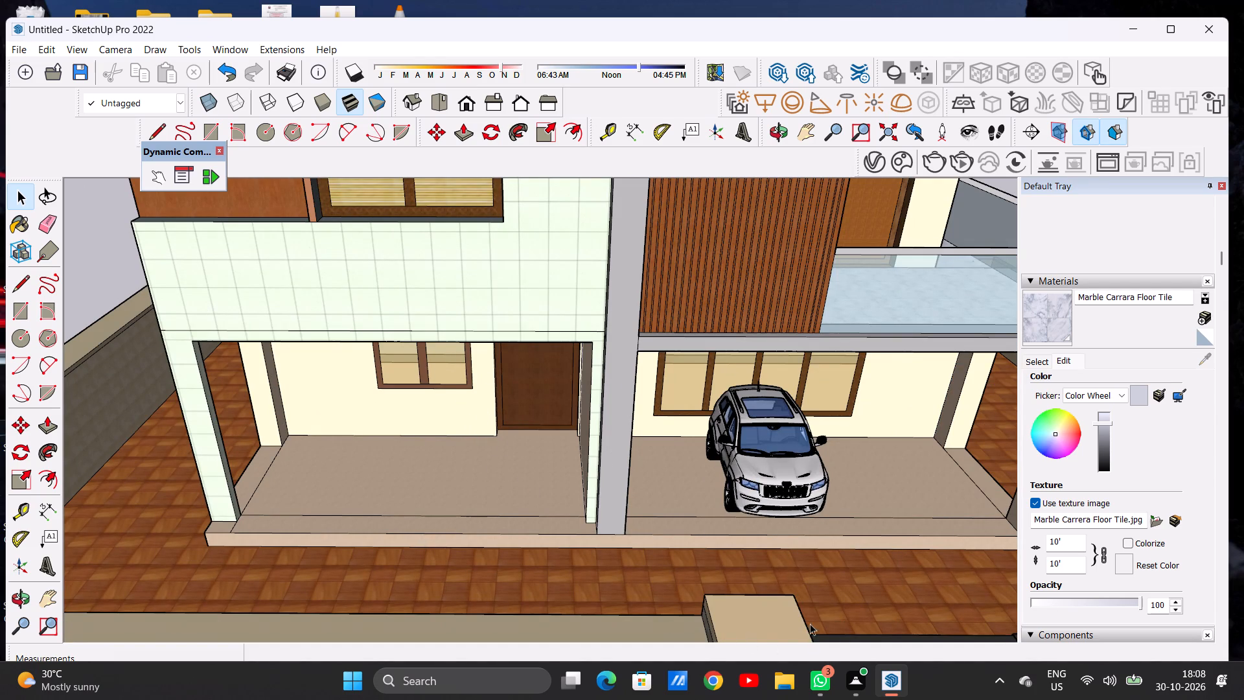
# Import the 2015+Porsche+Macan+(1) model and place it on the empty porch floor in front of the two-pane window.
pyautogui.click(27, 51)
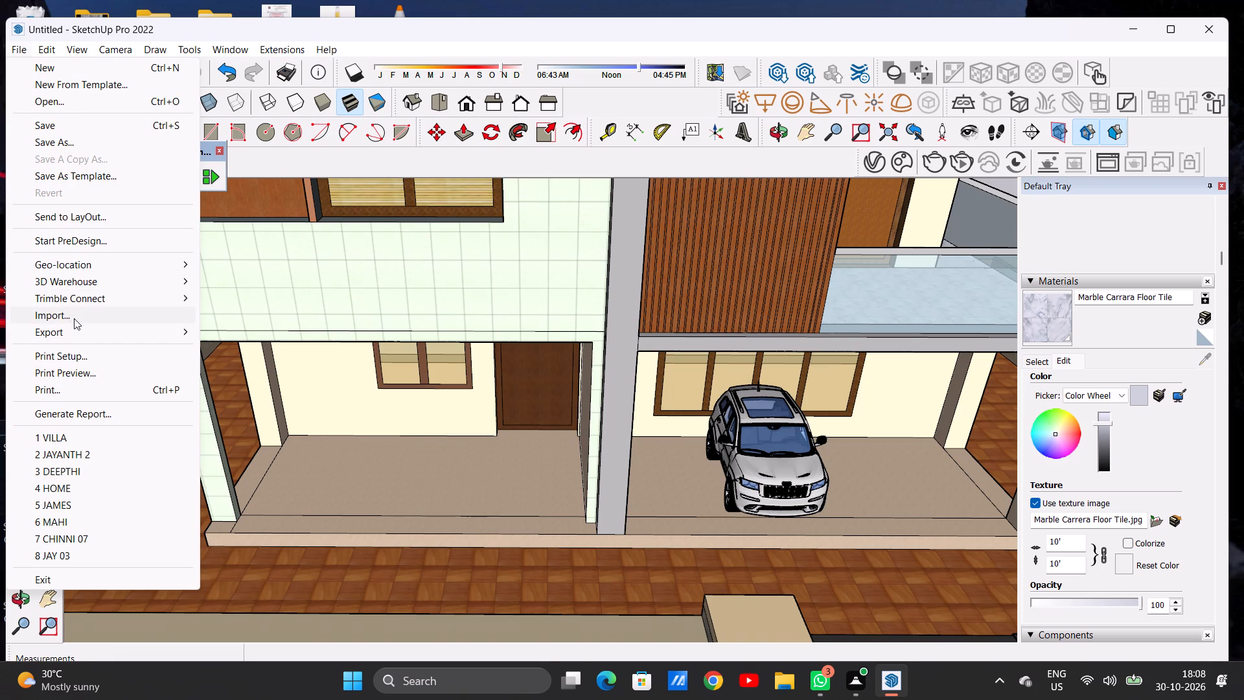
pyautogui.click(74, 318)
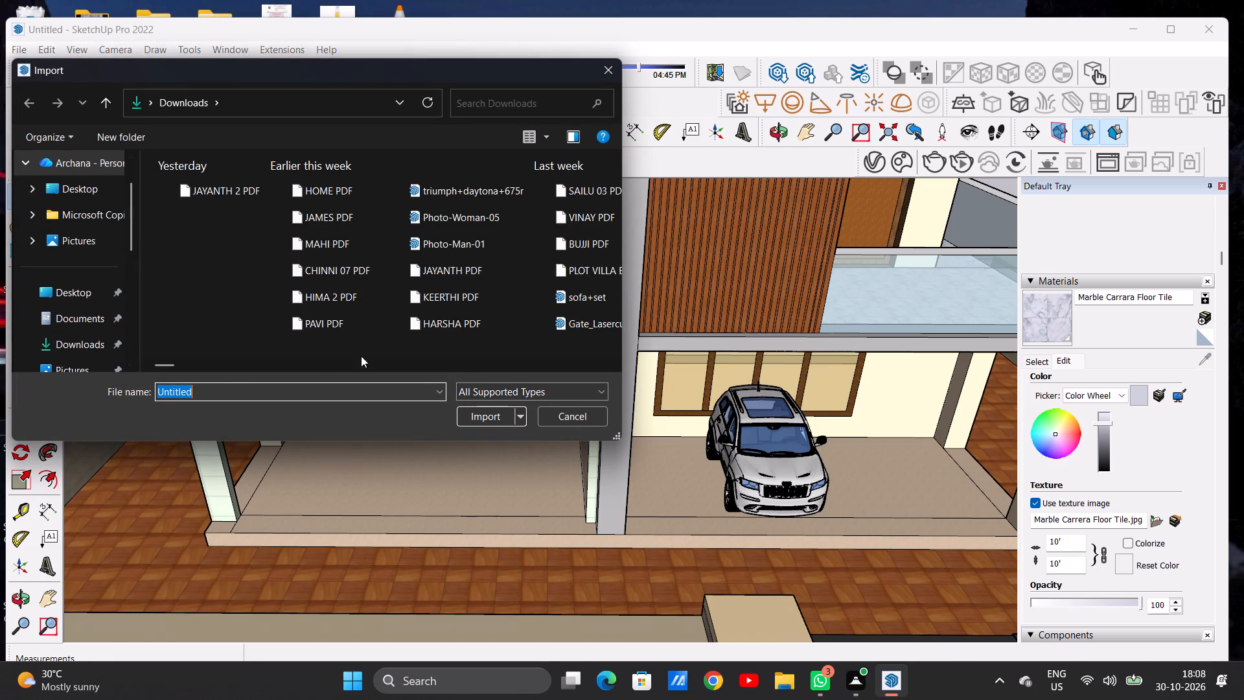
pyautogui.click(612, 362)
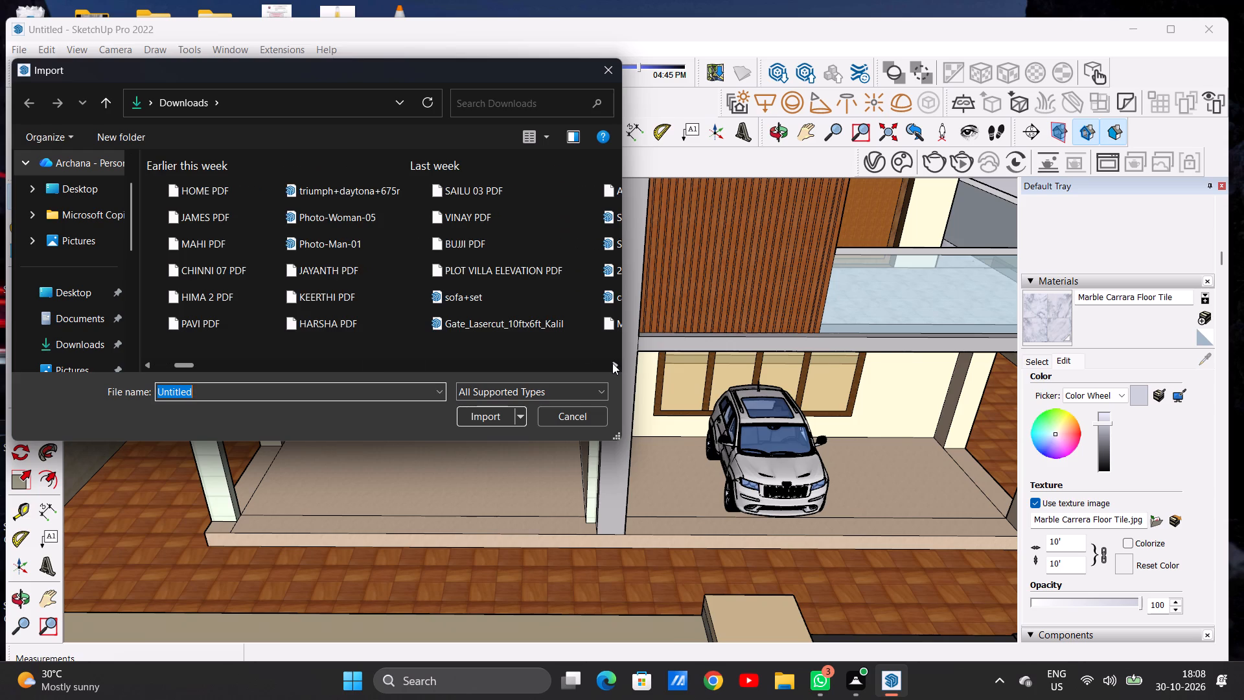
pyautogui.click(612, 363)
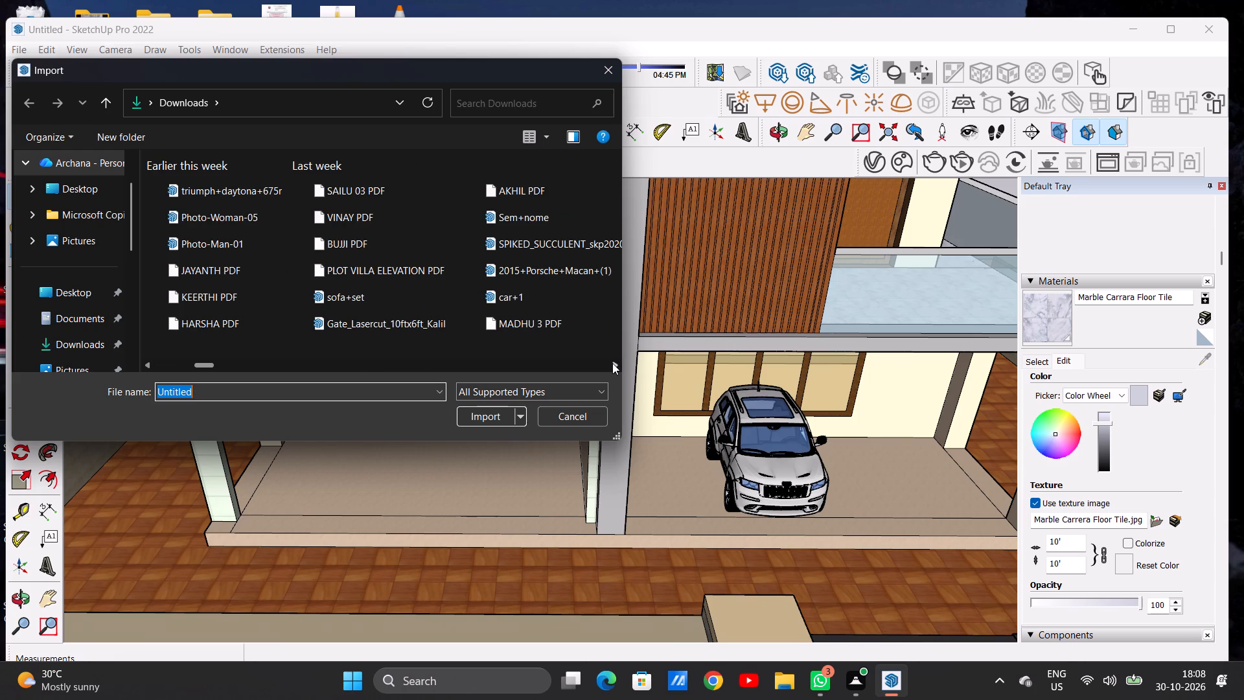
pyautogui.doubleClick(525, 277)
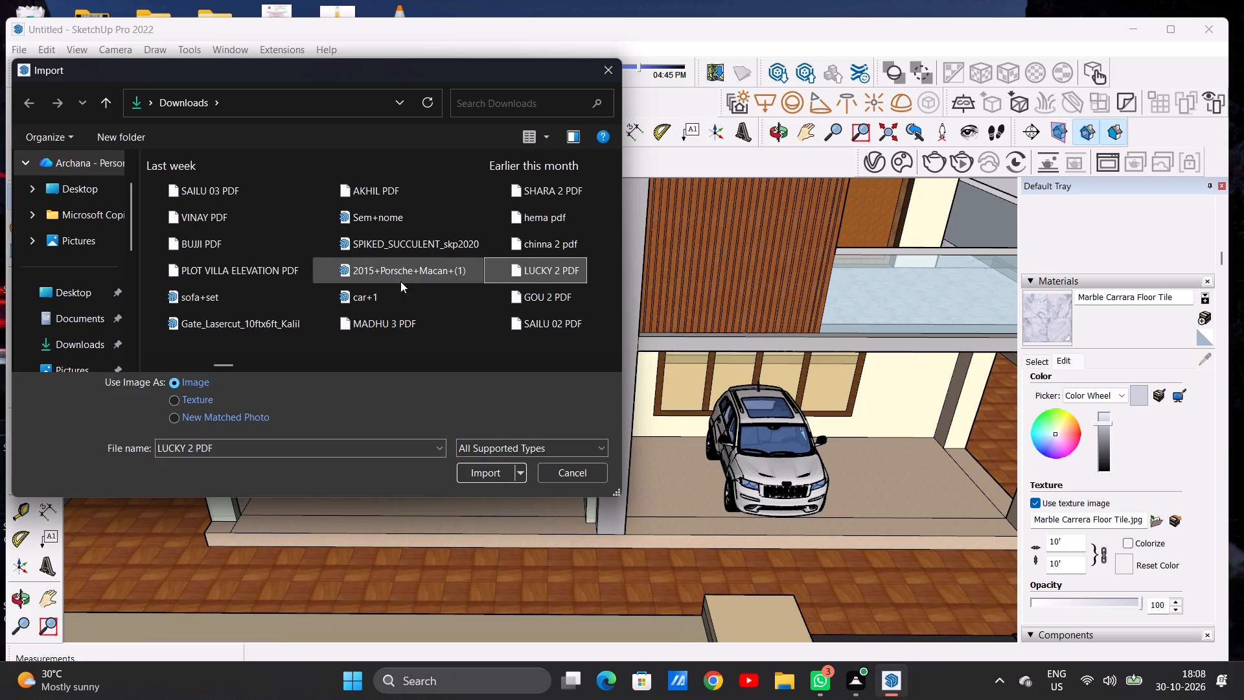
pyautogui.doubleClick(412, 276)
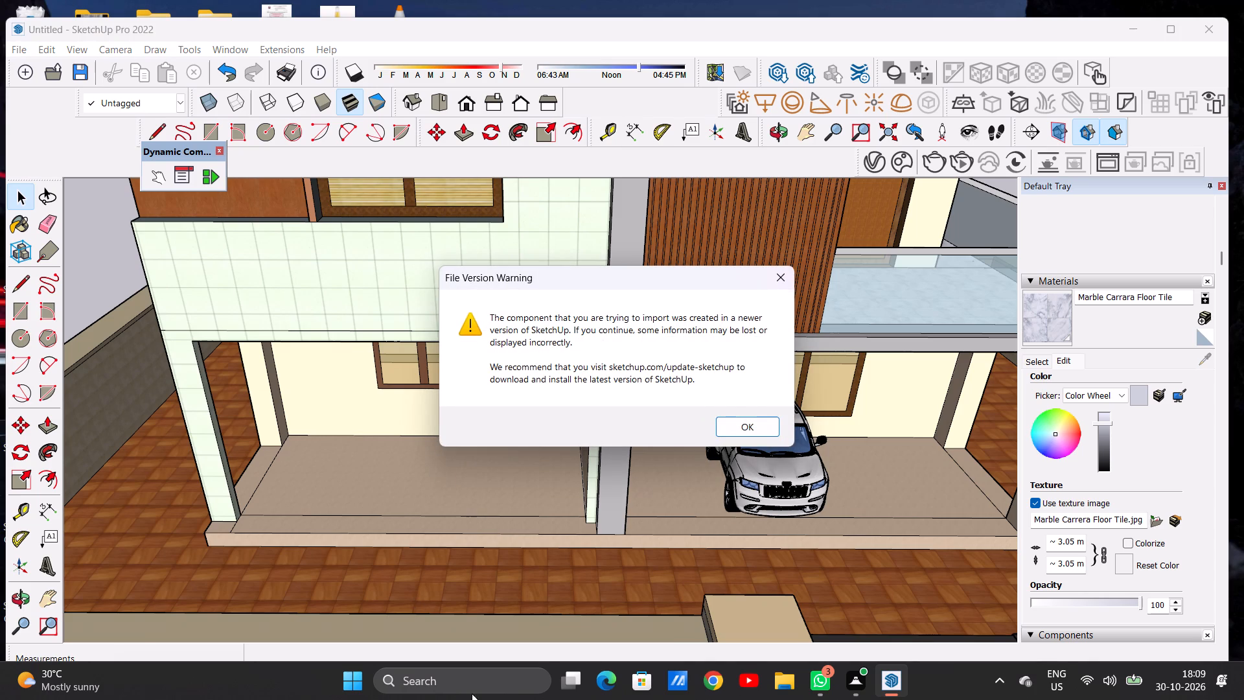
pyautogui.click(739, 427)
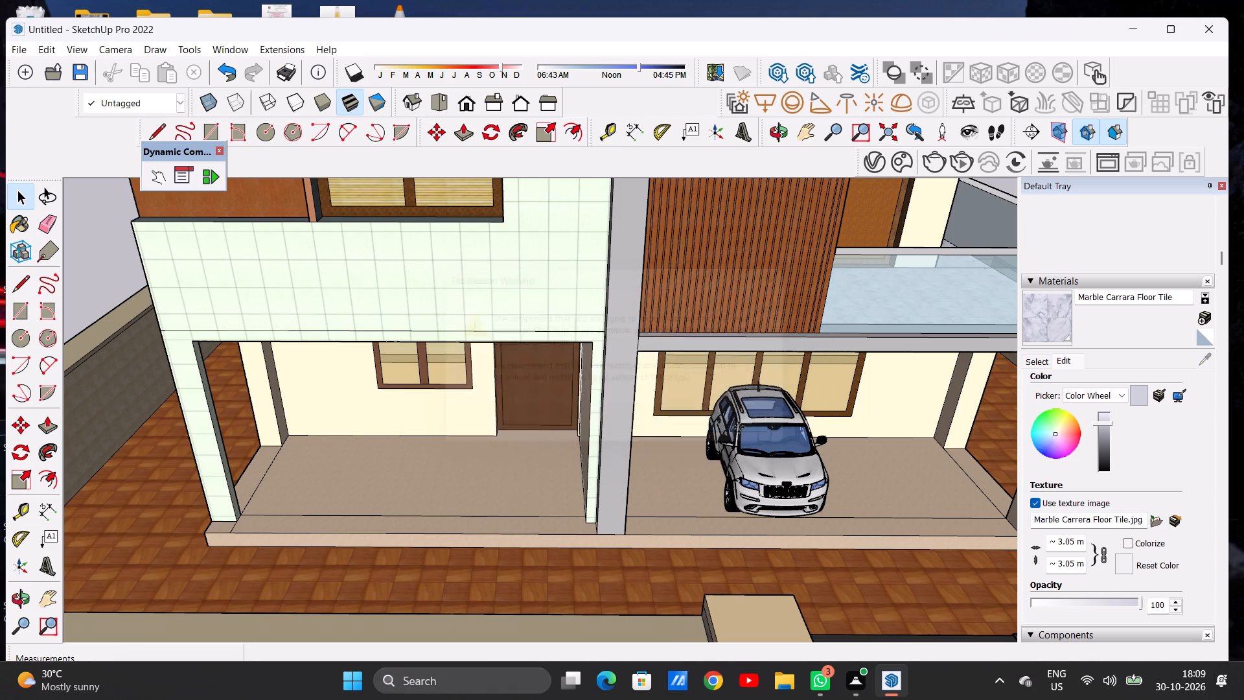
pyautogui.scroll(5, 332, 492)
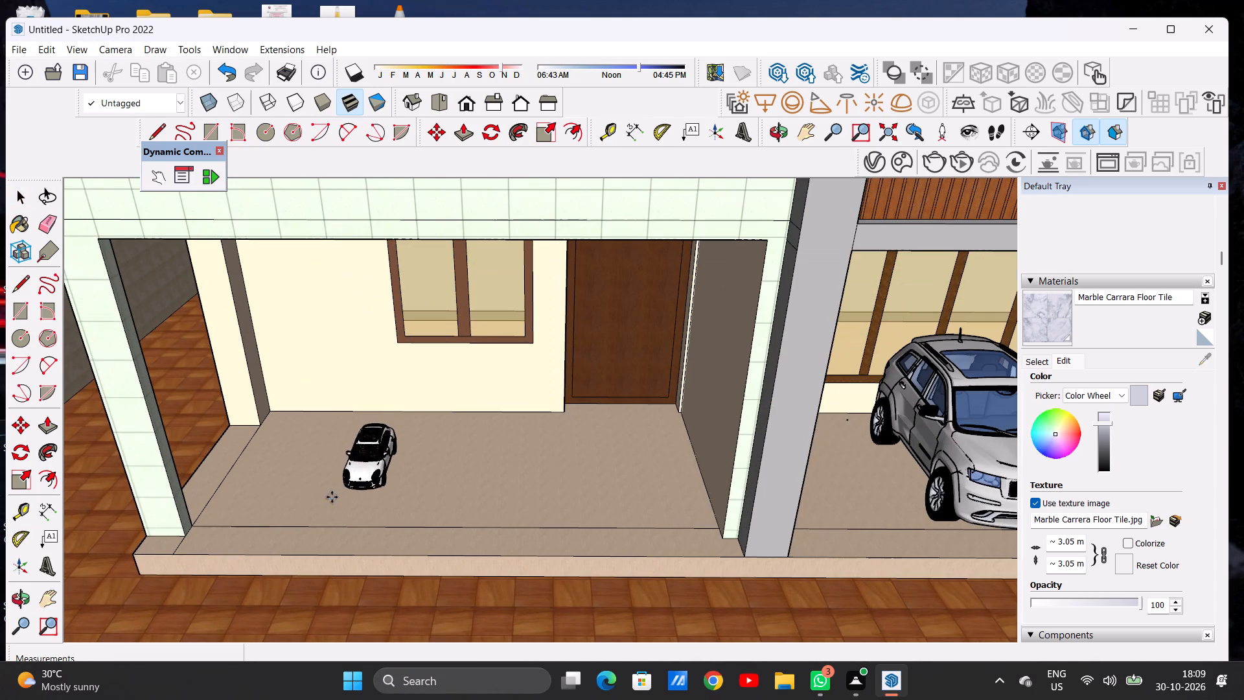
pyautogui.click(300, 501)
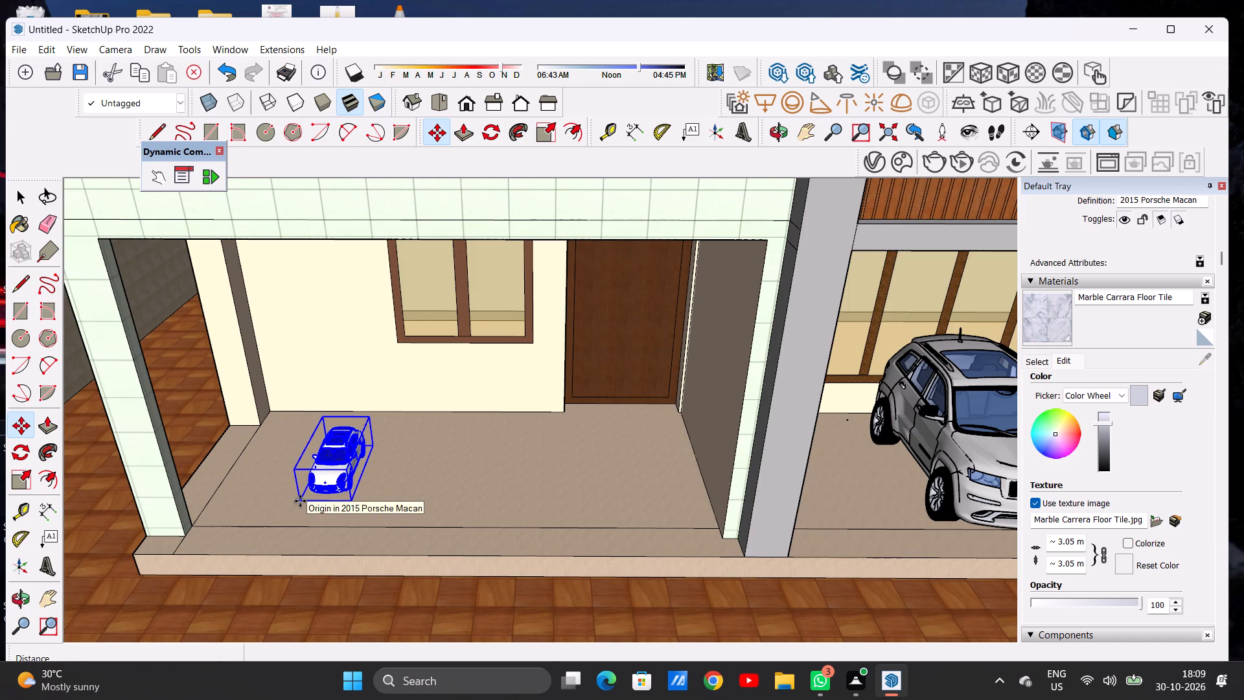
pyautogui.press('space')
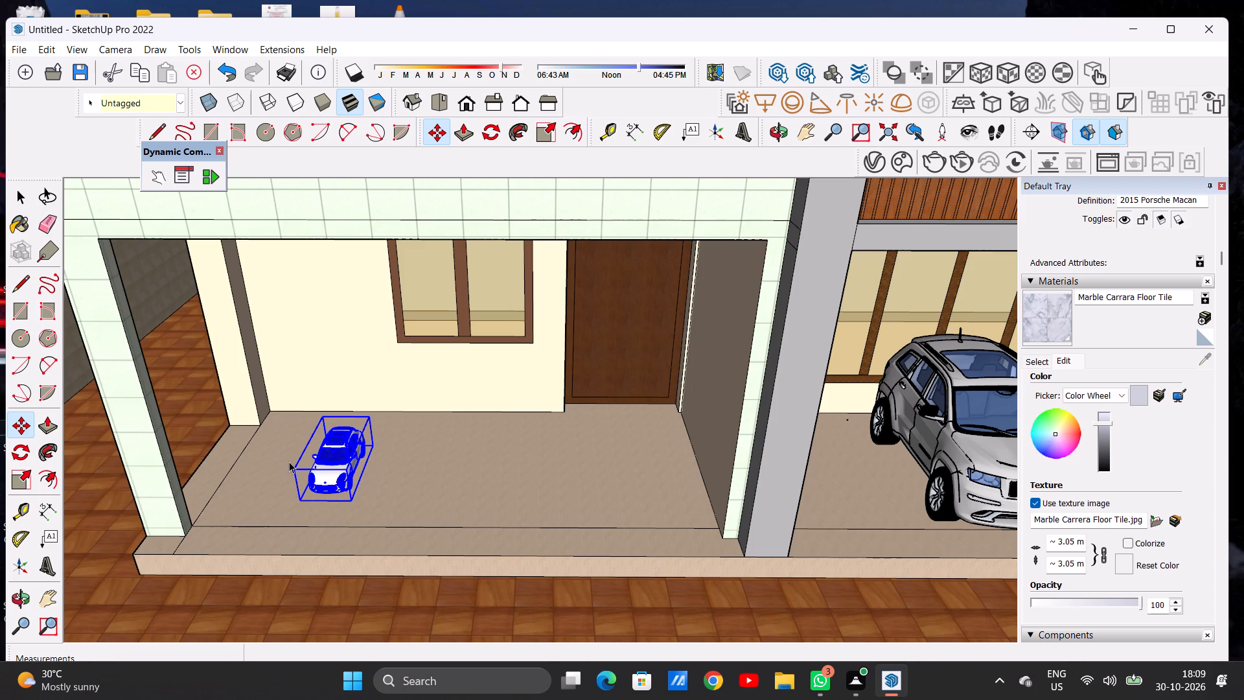
pyautogui.press('m')
pyautogui.press('space')
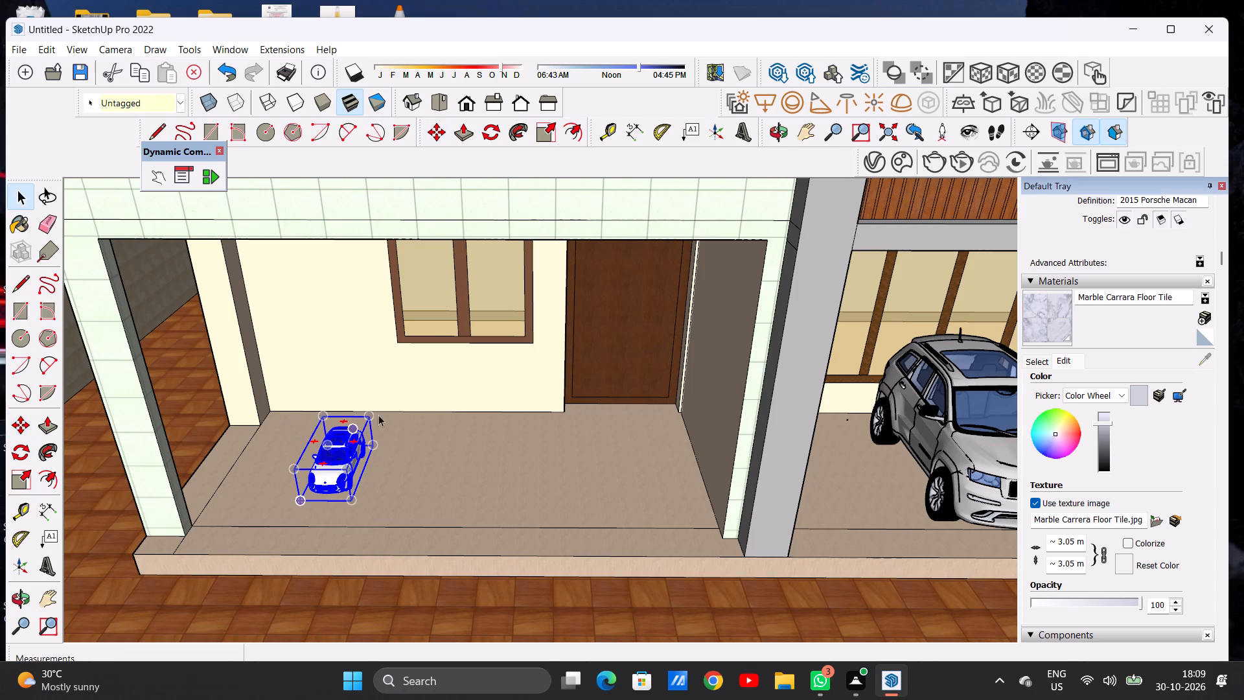
# Scale the Porsche's height along the blue axis by about 2.2 and widen it along the red axis toward the door.
pyautogui.click(545, 128)
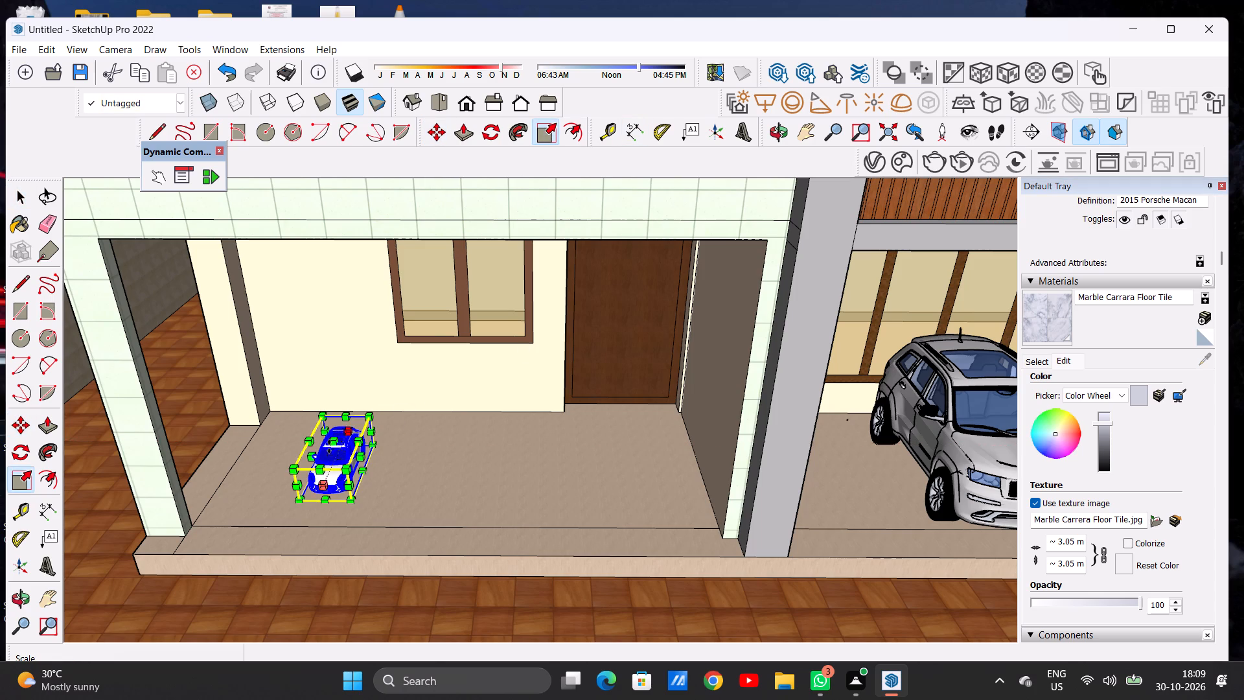
pyautogui.click(334, 443)
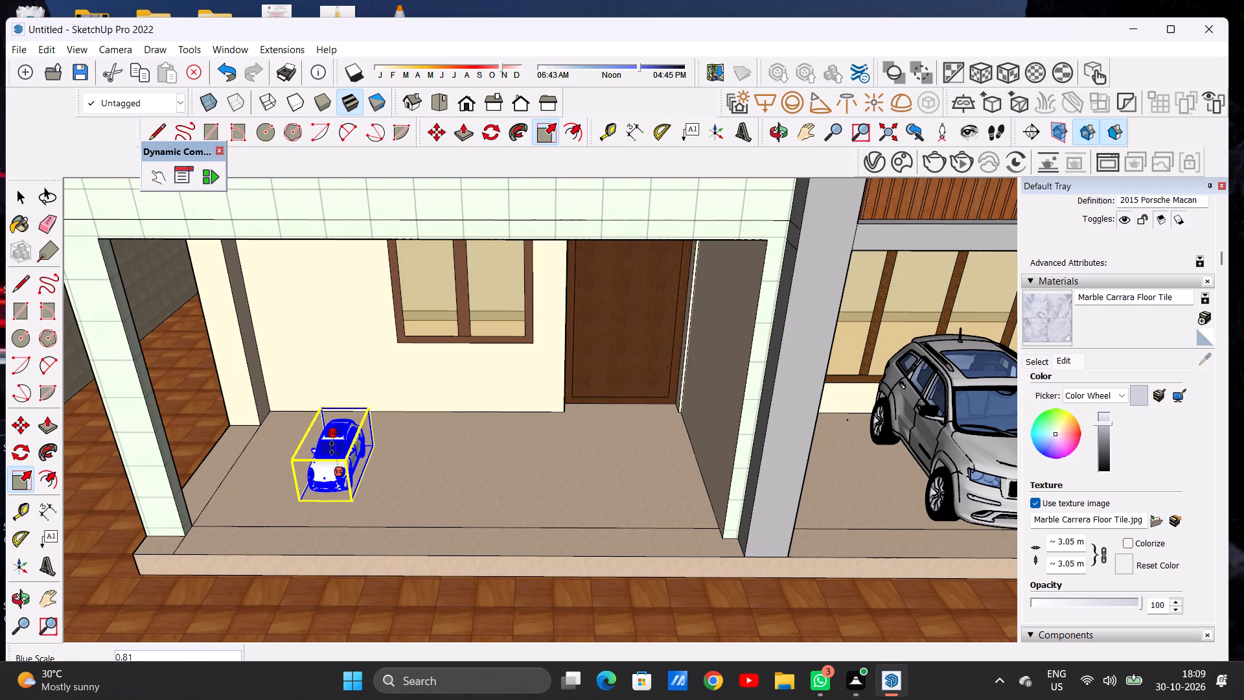
pyautogui.click(330, 404)
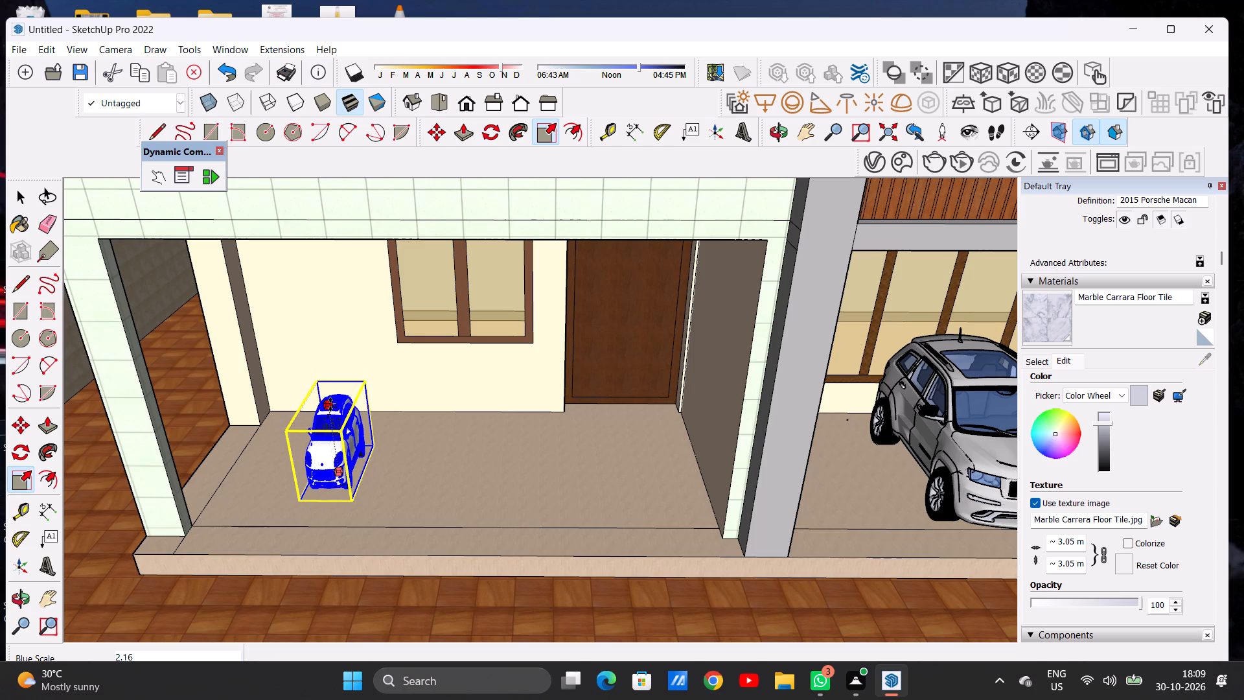
pyautogui.click(363, 439)
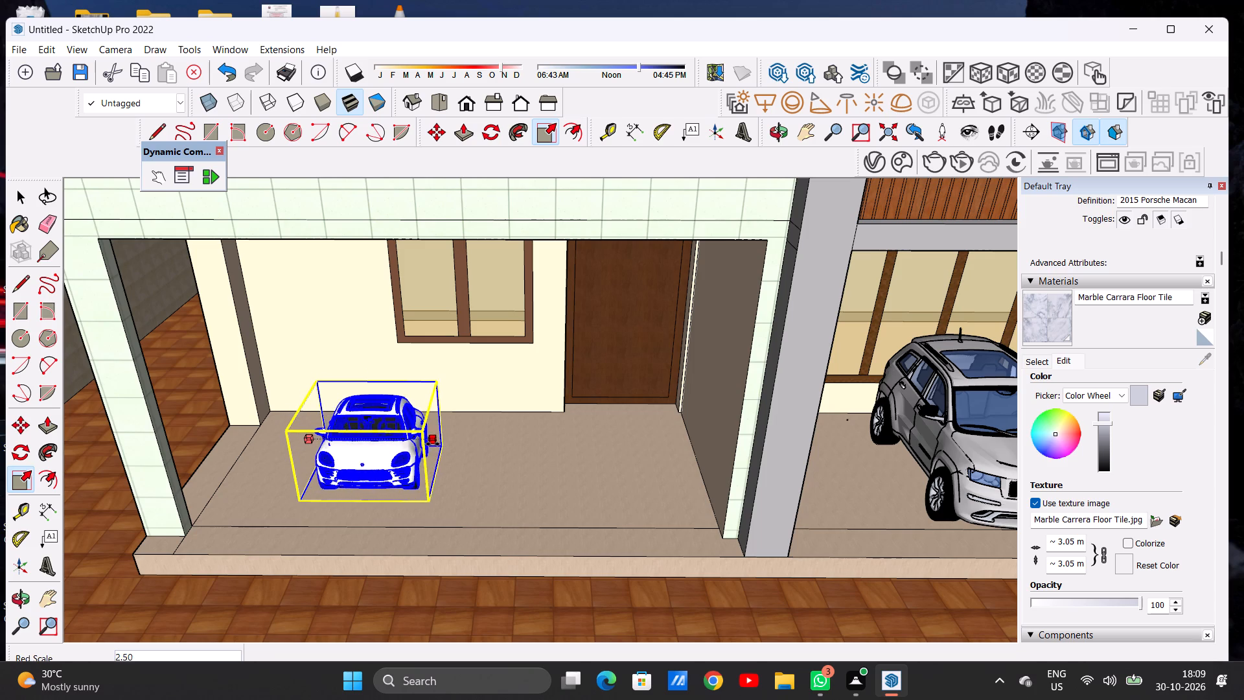
pyautogui.click(417, 441)
# Stretch the Porsche's length along the green axis by about 1.64 toward the porch's rear wall.
pyautogui.scroll(-5, 420, 470)
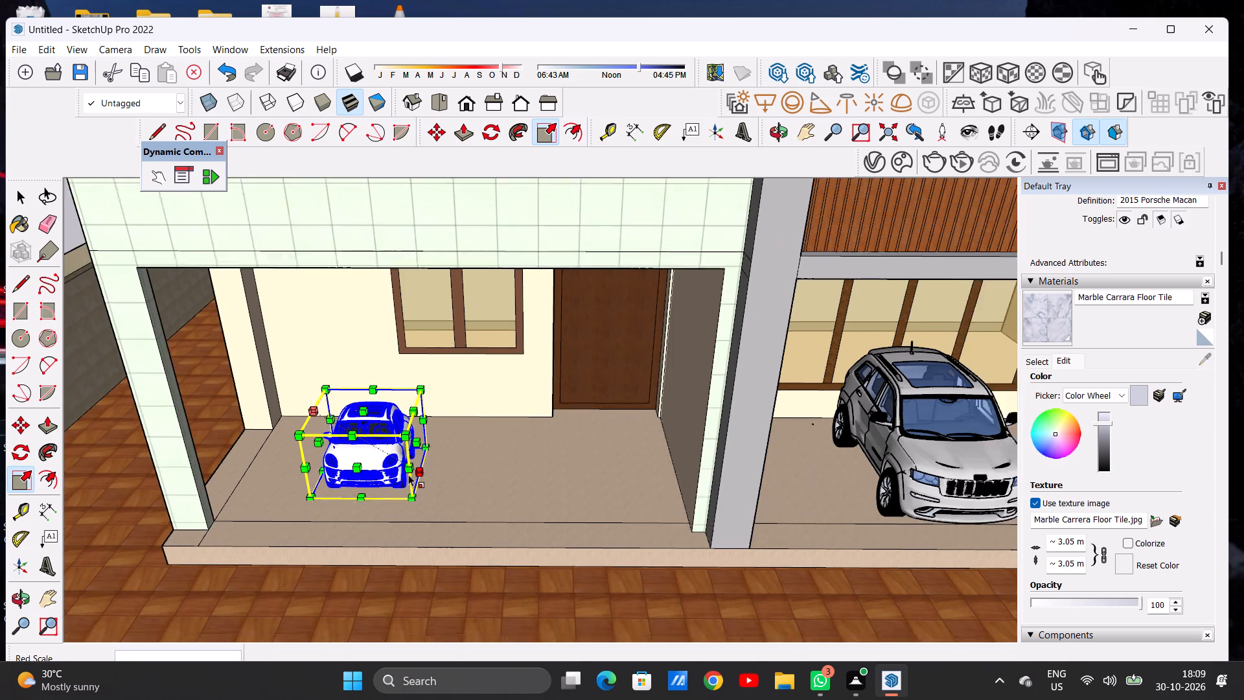
pyautogui.moveTo(291, 466); pyautogui.dragTo(727, 412, button='middle')
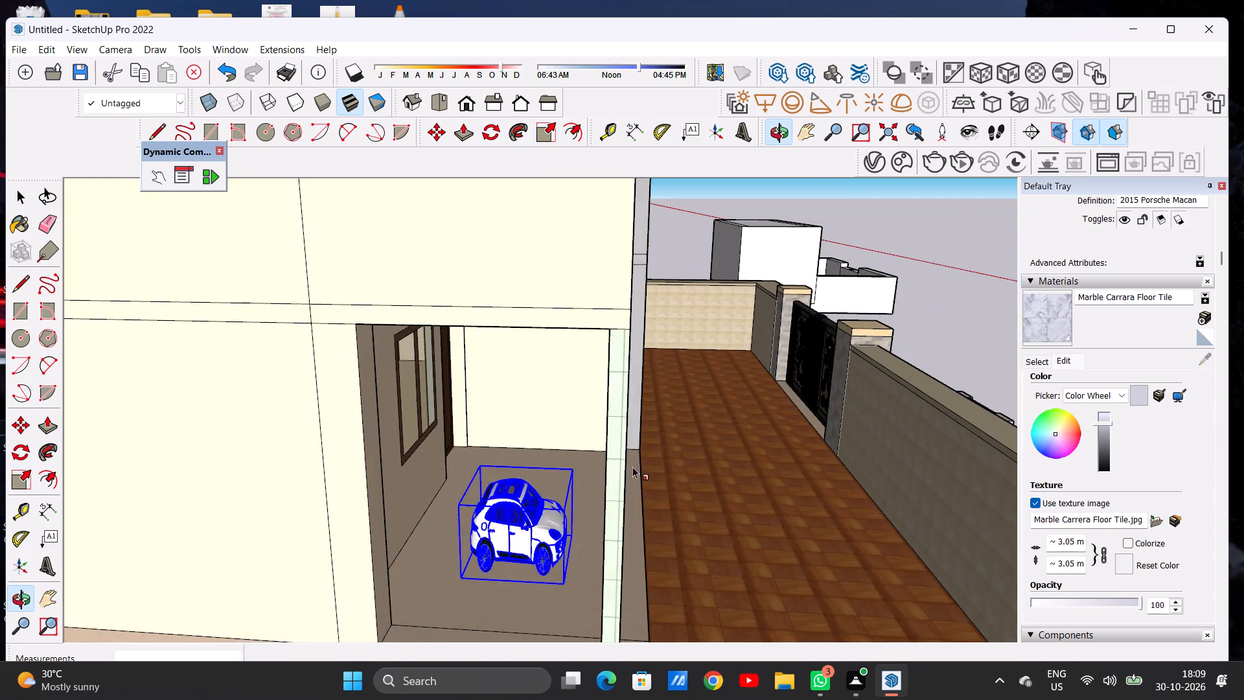
pyautogui.scroll(5, 485, 519)
pyautogui.click(468, 520)
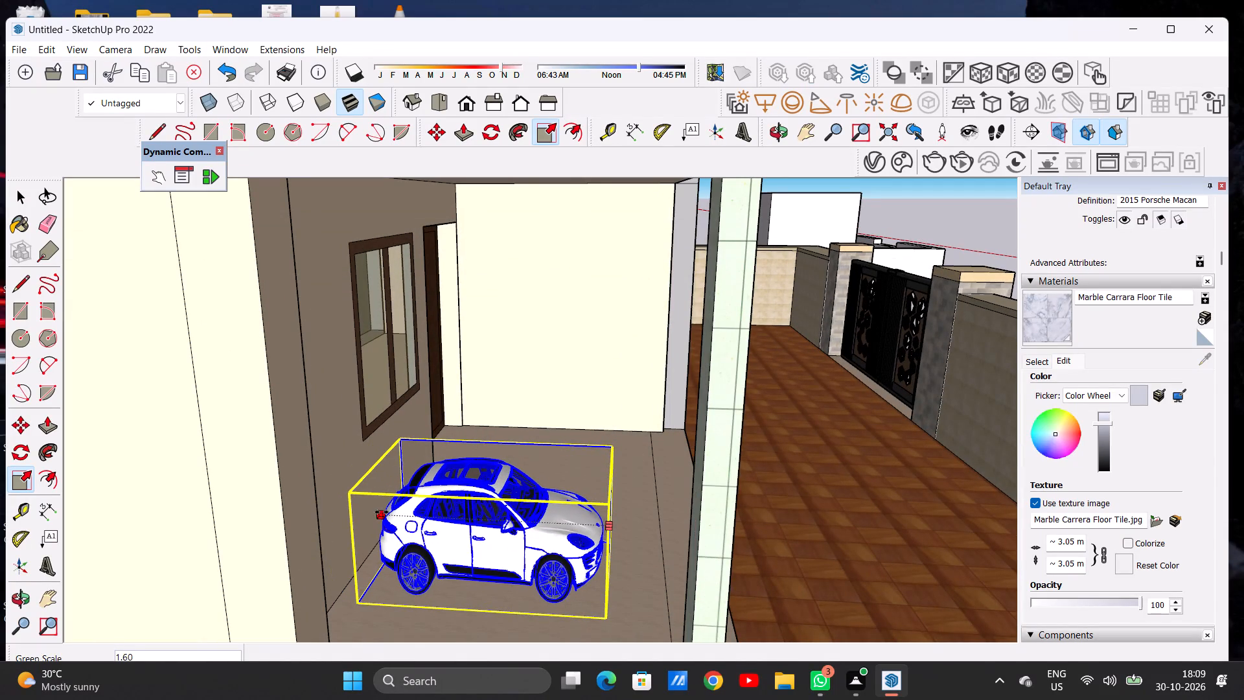
pyautogui.click(376, 509)
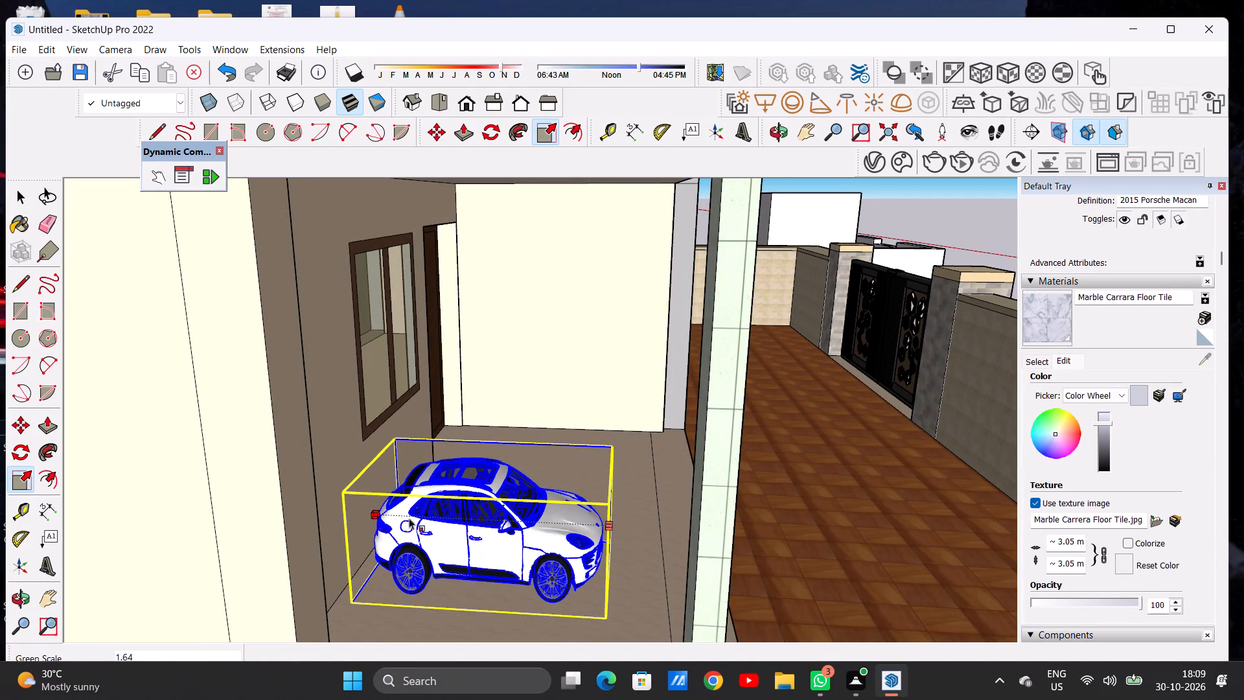
# Scale the Porsche along the blue axis by about 1.5 to raise its height again.
pyautogui.moveTo(566, 514); pyautogui.dragTo(192, 524, button='middle')
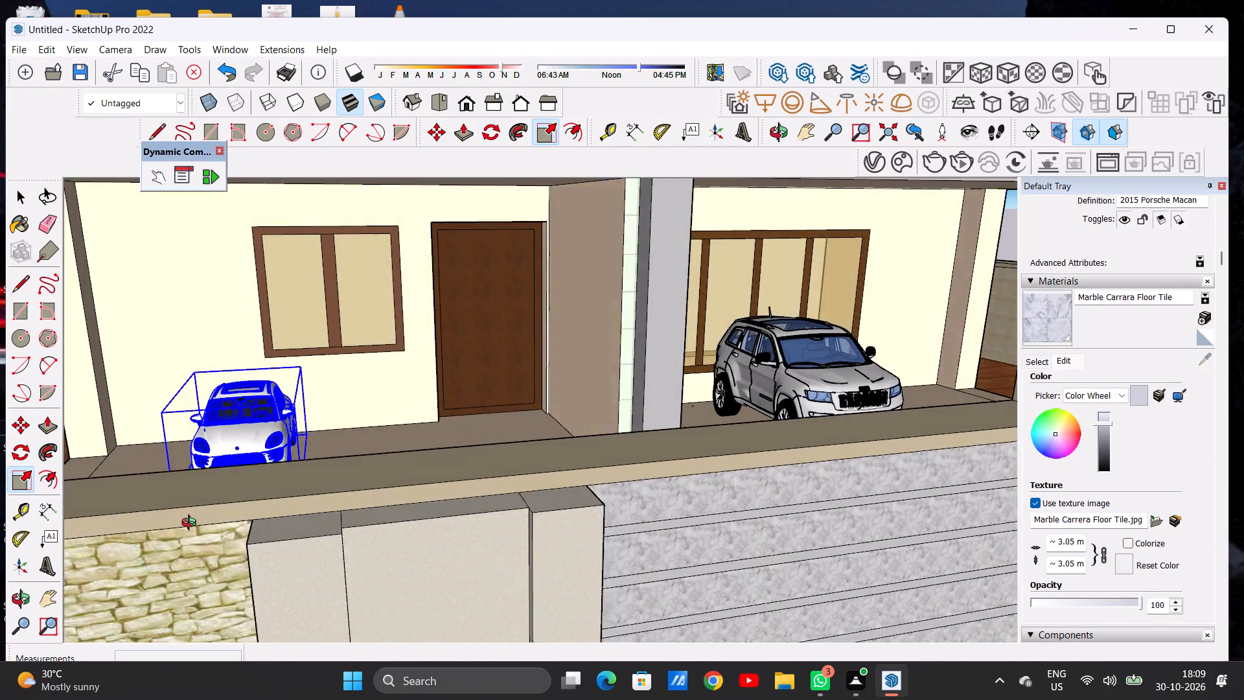
pyautogui.moveTo(192, 524); pyautogui.dragTo(192, 531, button='middle')
pyautogui.scroll(-7, 443, 547)
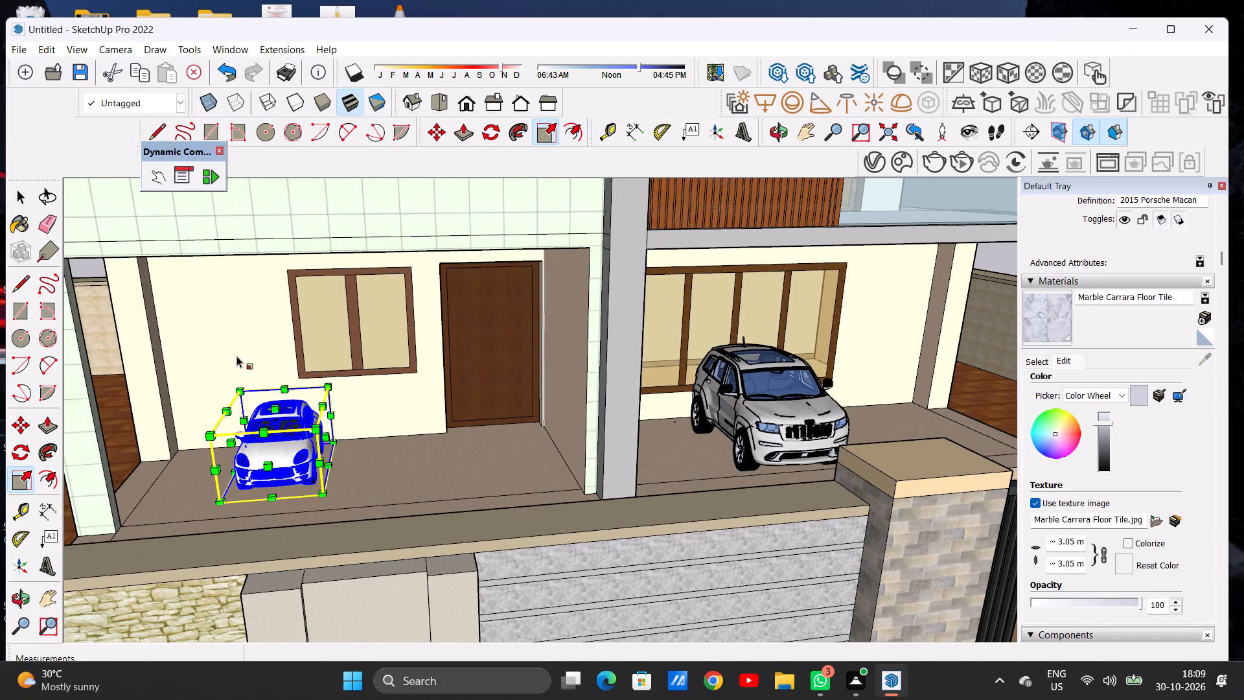
pyautogui.scroll(6, 240, 362)
pyautogui.click(292, 431)
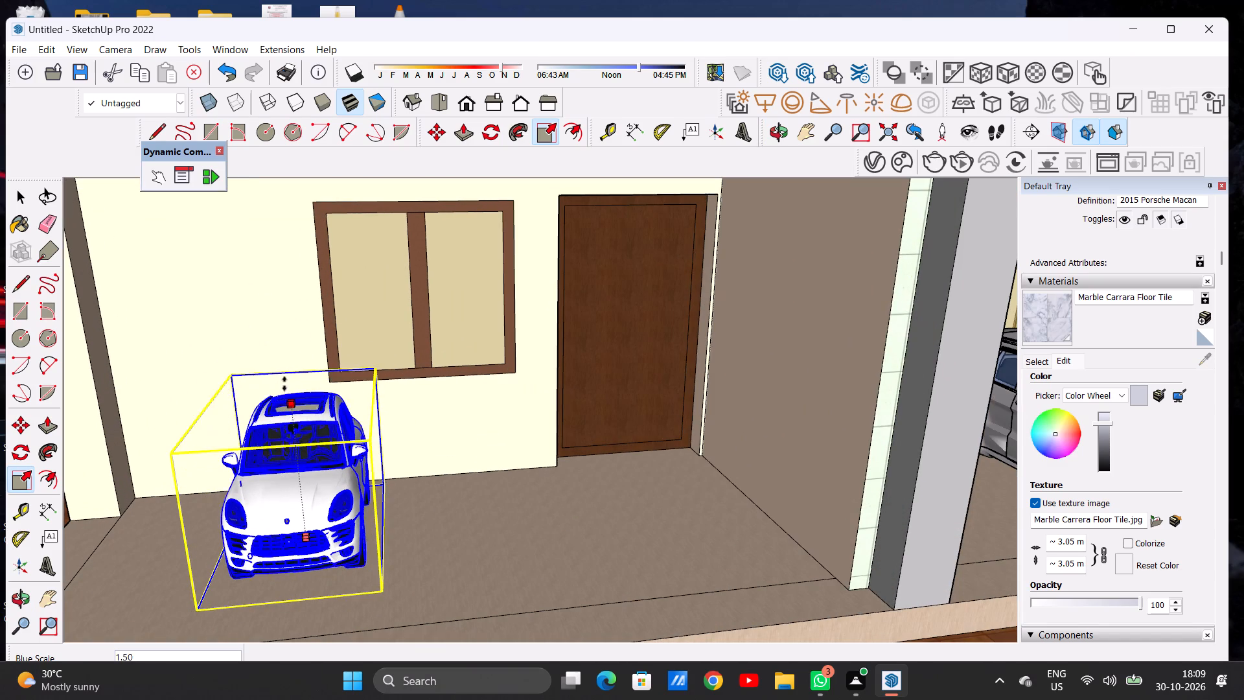
pyautogui.click(284, 374)
# Widen the Porsche along the red axis by about 1.3 toward the wooden door.
pyautogui.click(371, 455)
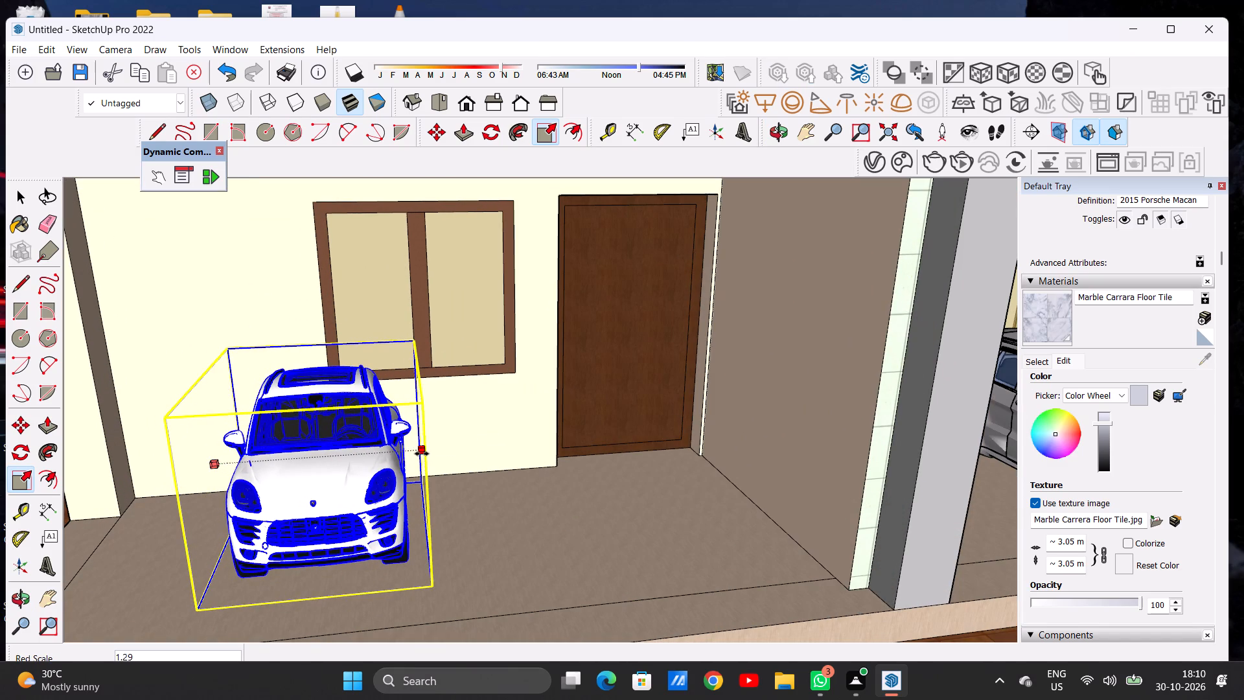
pyautogui.click(422, 454)
pyautogui.click(424, 454)
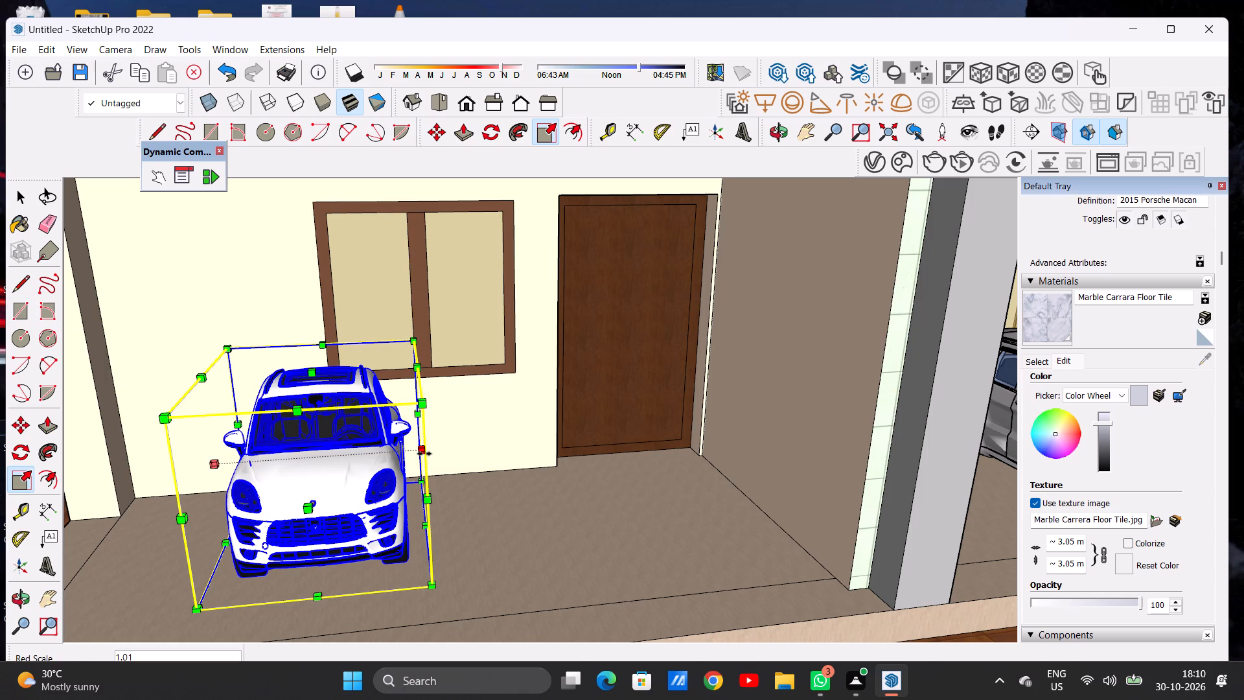
pyautogui.press('space')
# Scale the Porsche's front along the green axis by about 1.5 toward the porch's open edge.
pyautogui.scroll(-11, 373, 491)
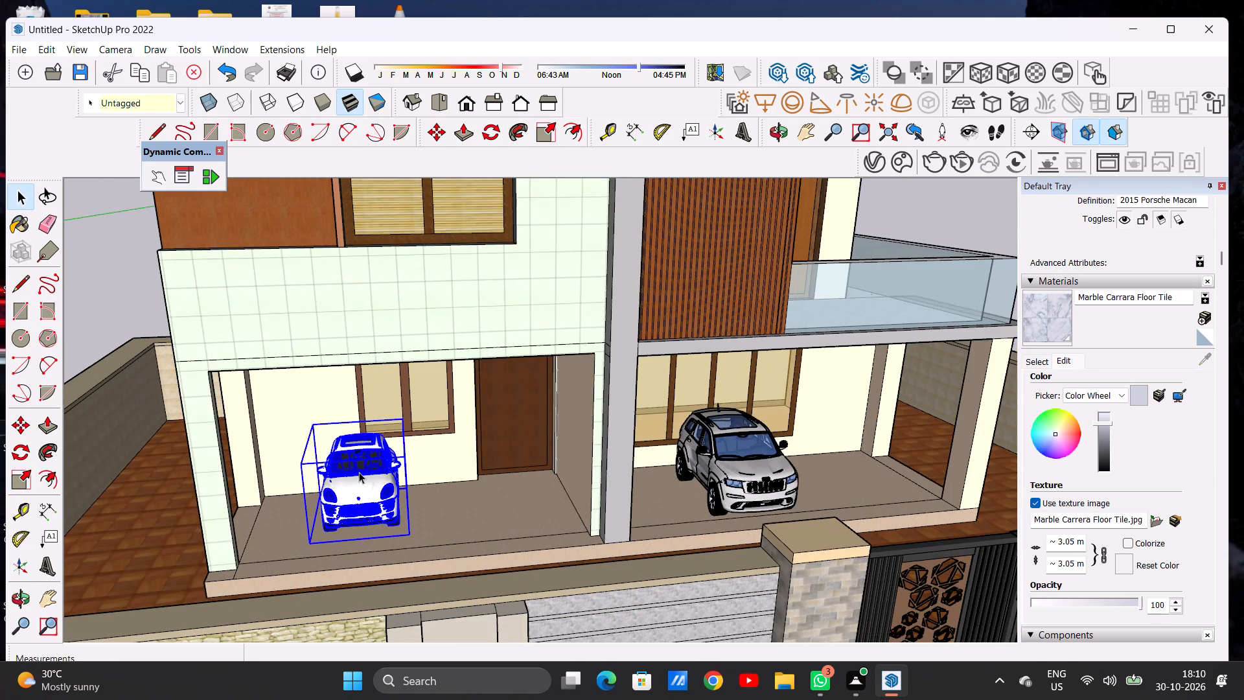
pyautogui.scroll(-5, 360, 473)
pyautogui.moveTo(341, 500); pyautogui.dragTo(549, 517, button='middle')
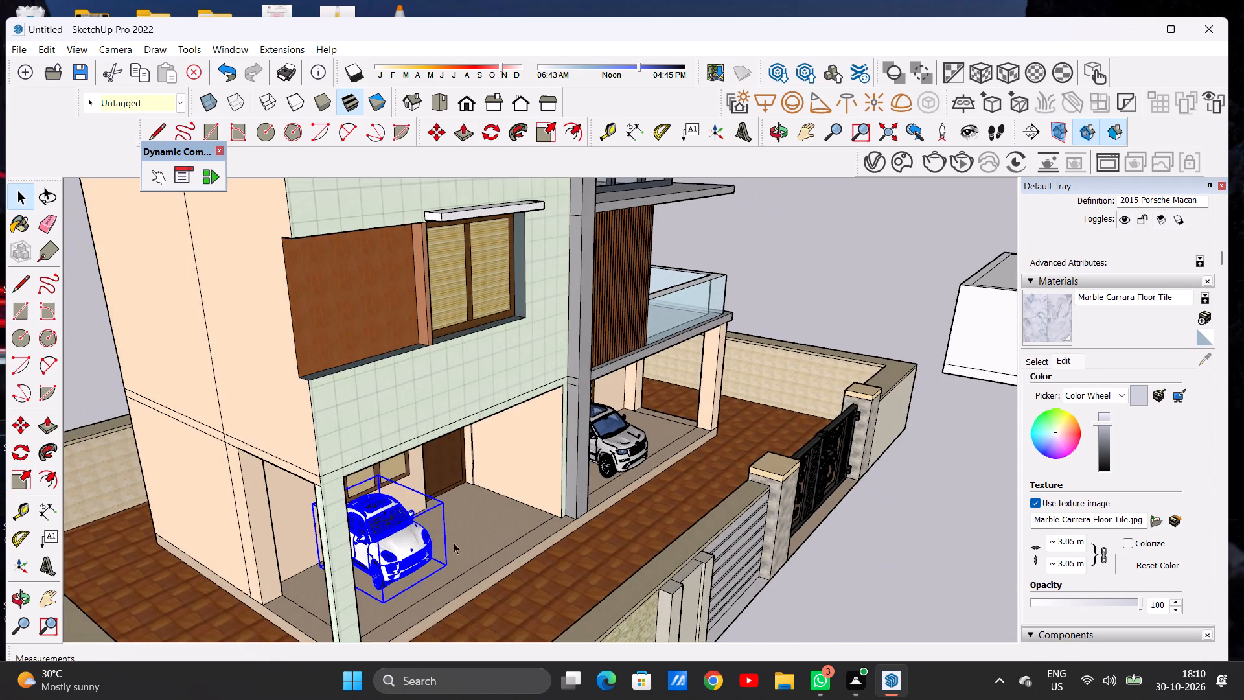
pyautogui.scroll(7, 420, 542)
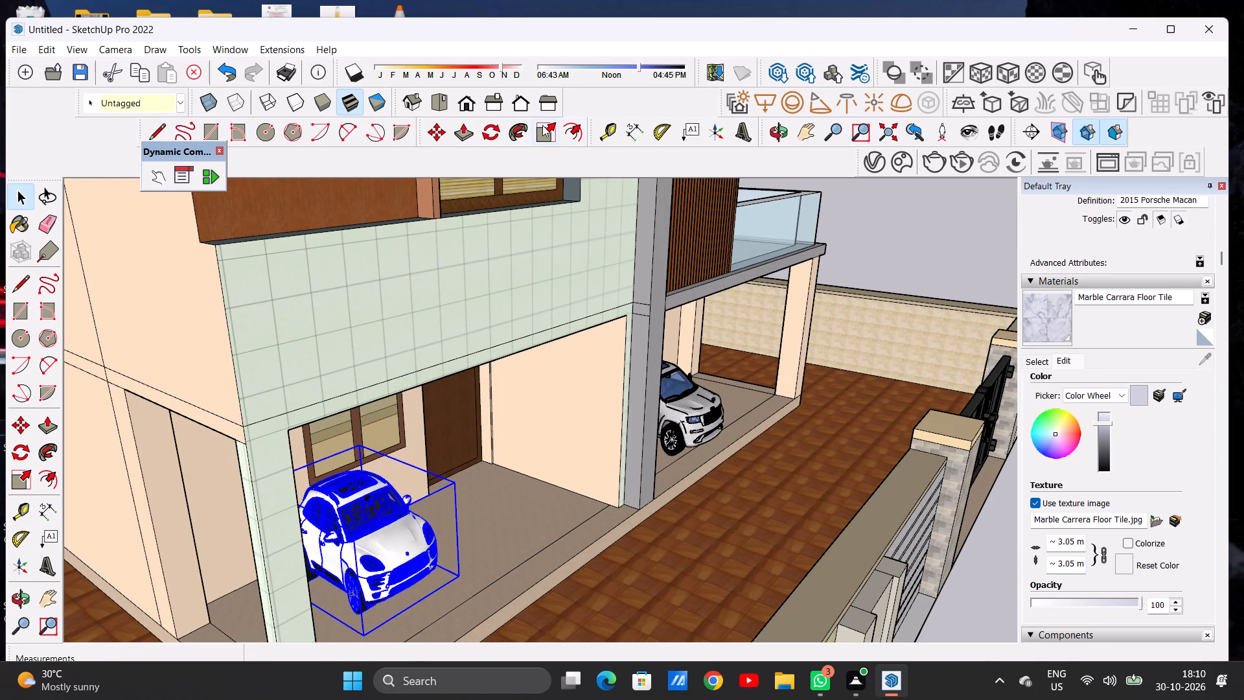
pyautogui.click(542, 125)
pyautogui.click(413, 557)
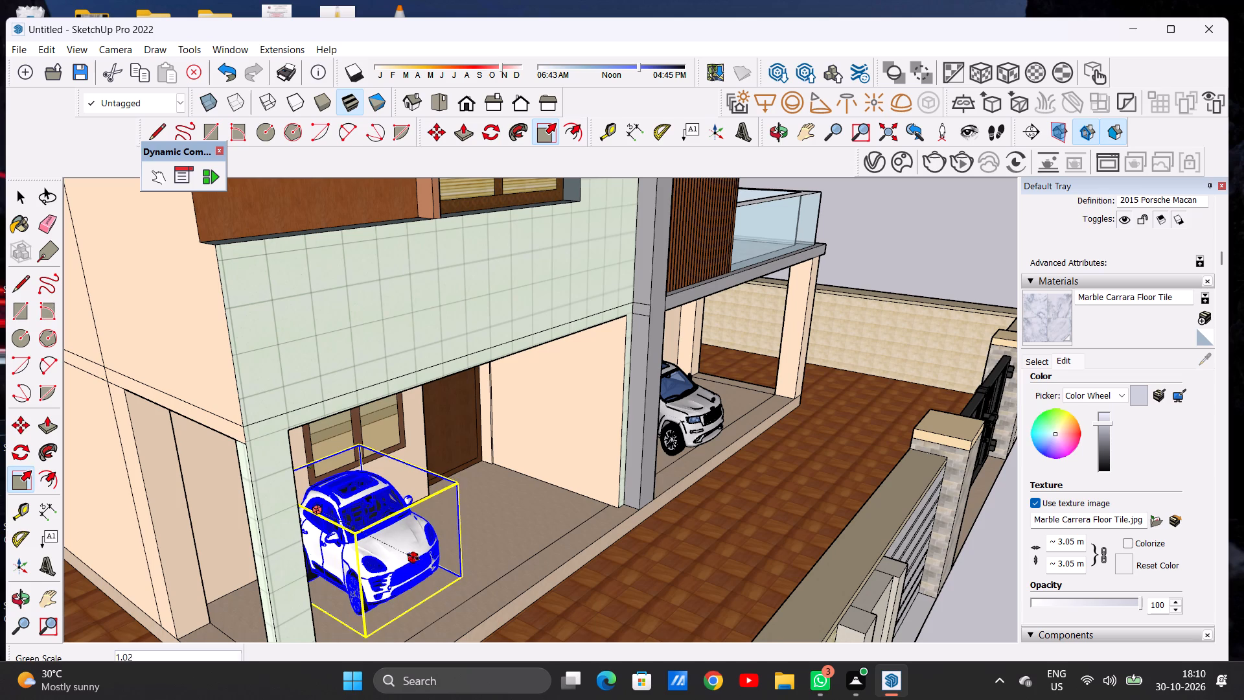
pyautogui.click(460, 593)
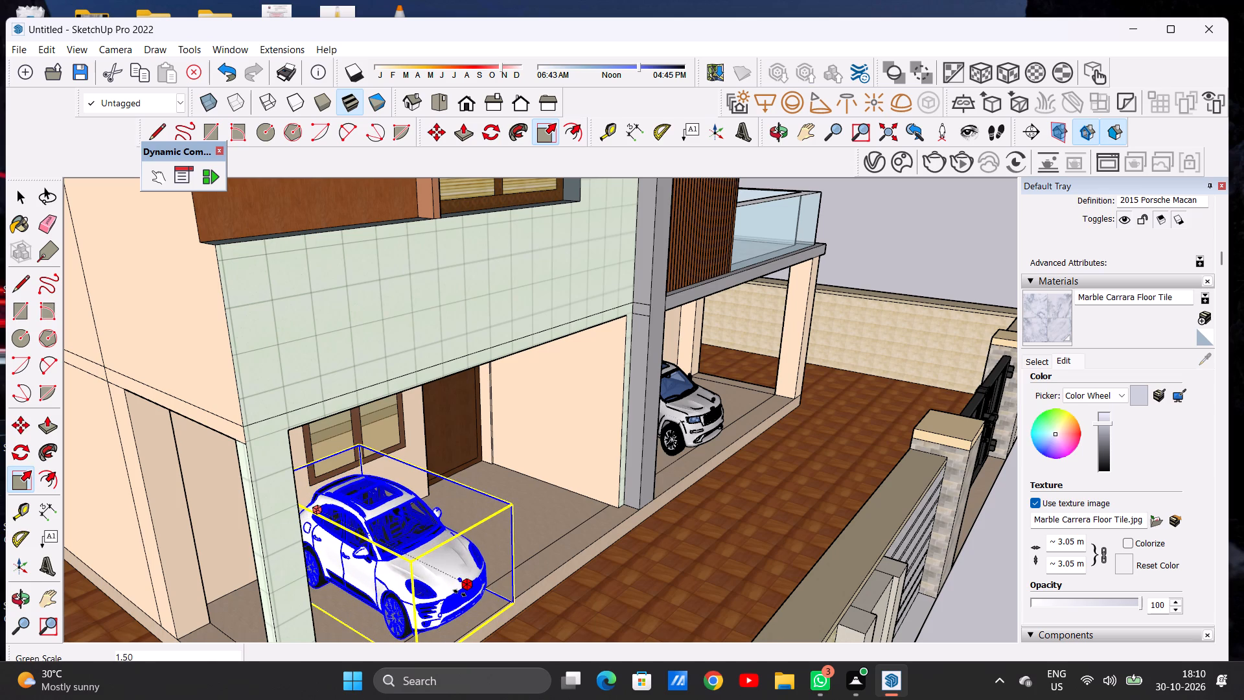
# Scale the Porsche's height along the blue axis by about 1.27 and deselect it.
pyautogui.click(387, 496)
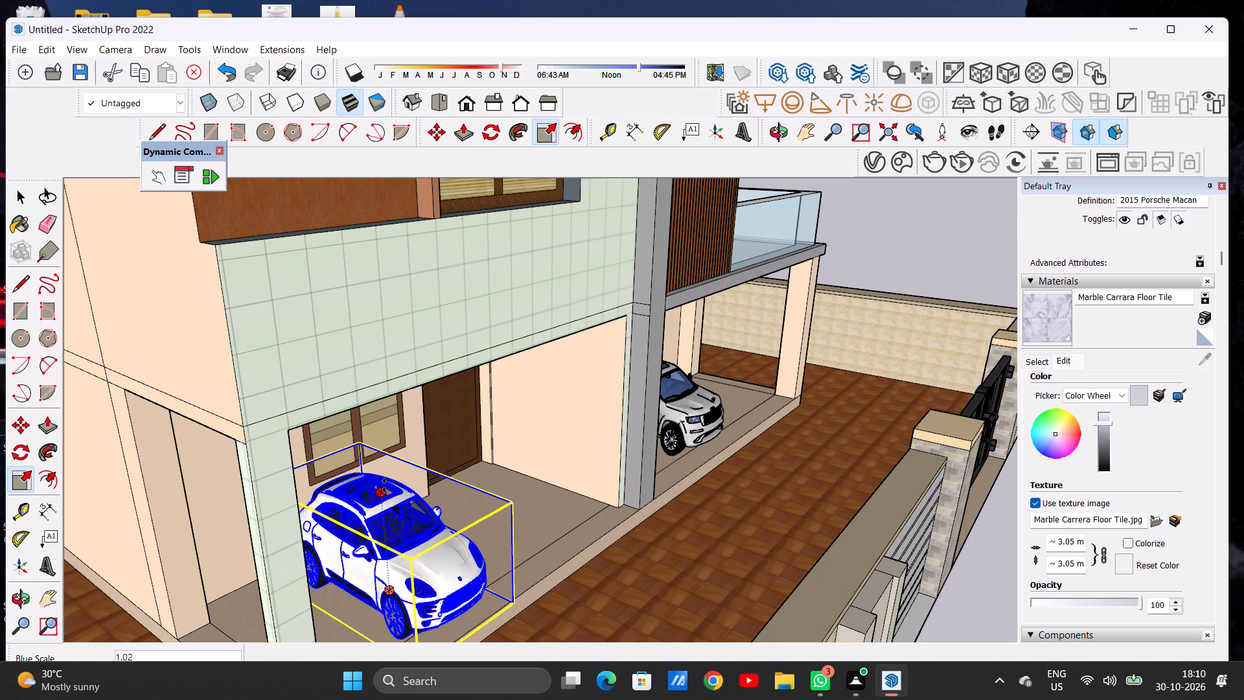
pyautogui.click(384, 466)
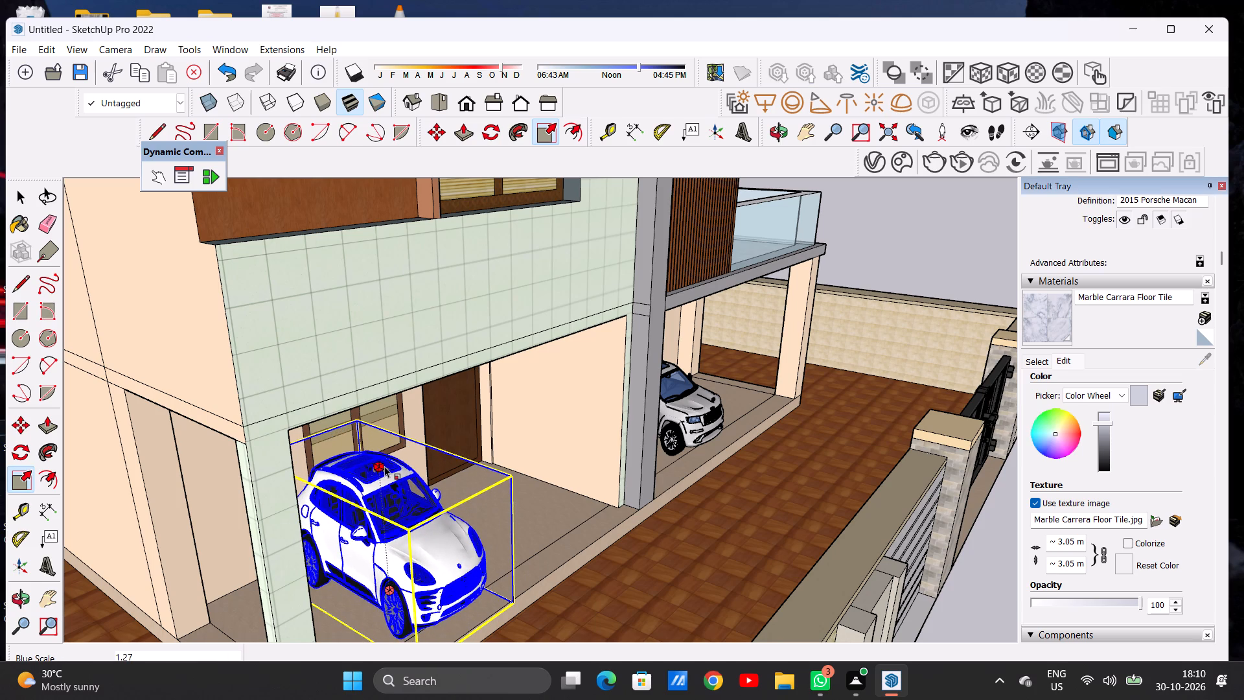
pyautogui.press('space')
pyautogui.moveTo(635, 438); pyautogui.dragTo(262, 472, button='middle')
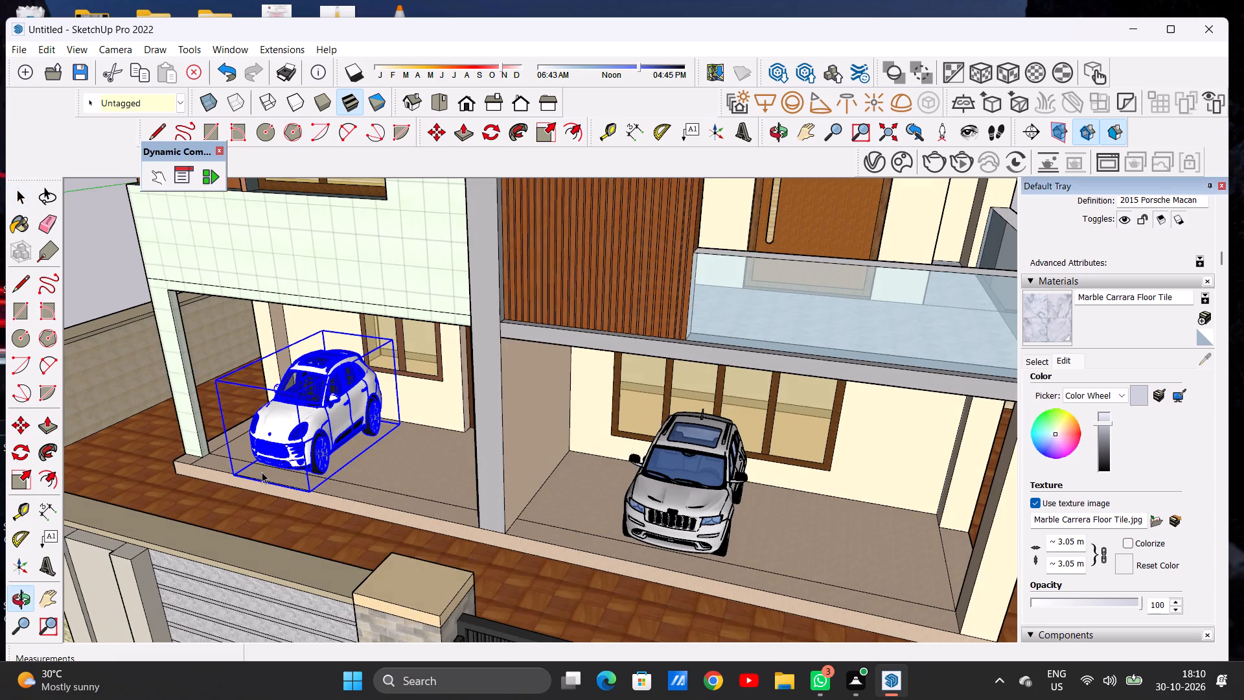
pyautogui.click(102, 279)
# Compare the sizes of both parked cars with each other and with the whole front elevation.
pyautogui.scroll(-5, 449, 476)
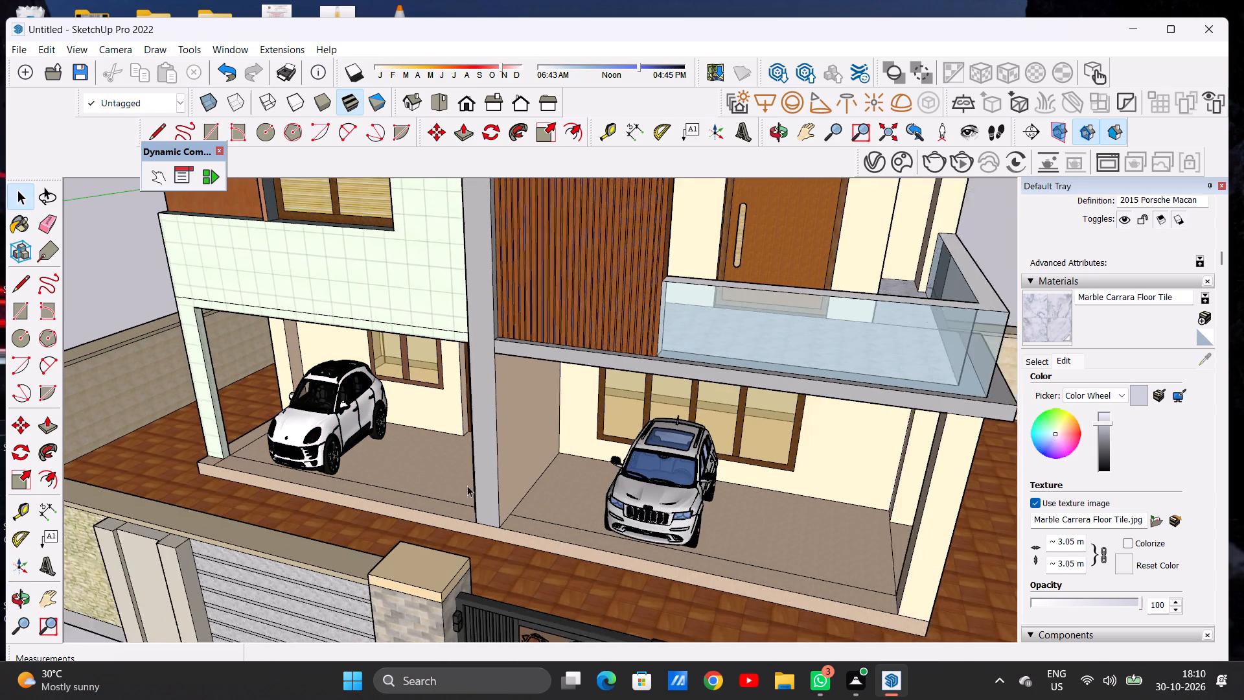
pyautogui.scroll(-2, 467, 485)
pyautogui.moveTo(406, 500); pyautogui.dragTo(536, 463, button='middle')
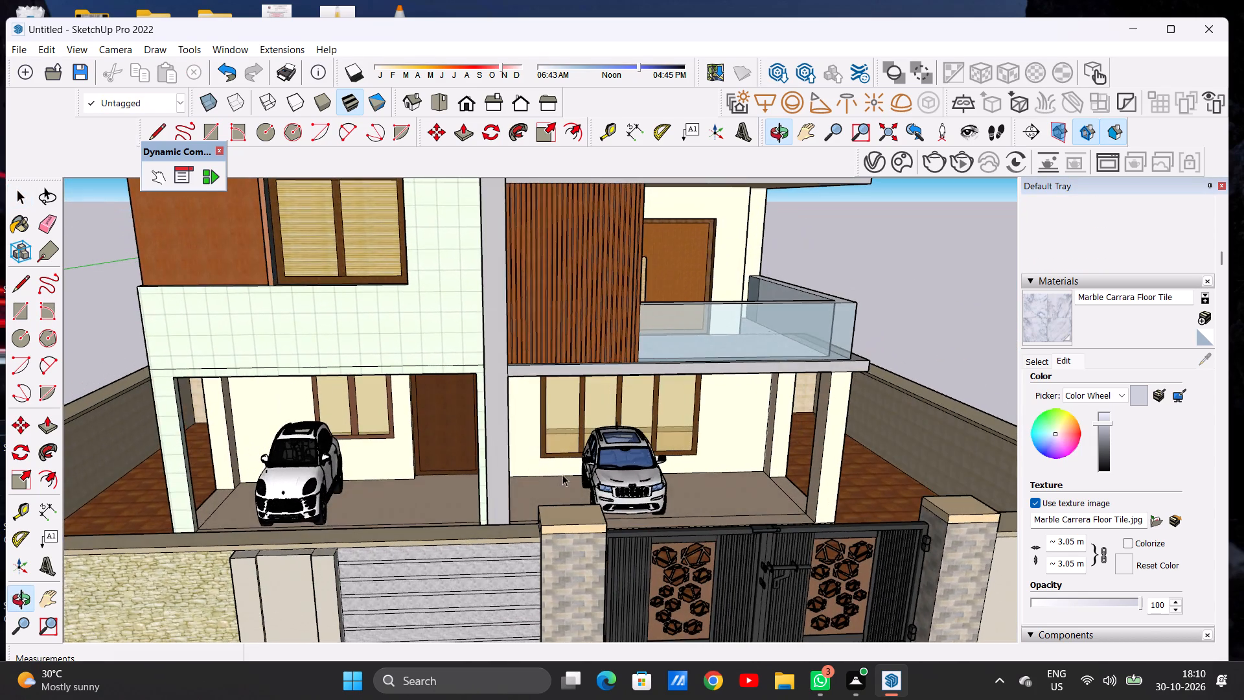
pyautogui.scroll(-6, 586, 474)
pyautogui.moveTo(378, 494); pyautogui.dragTo(444, 503, button='middle')
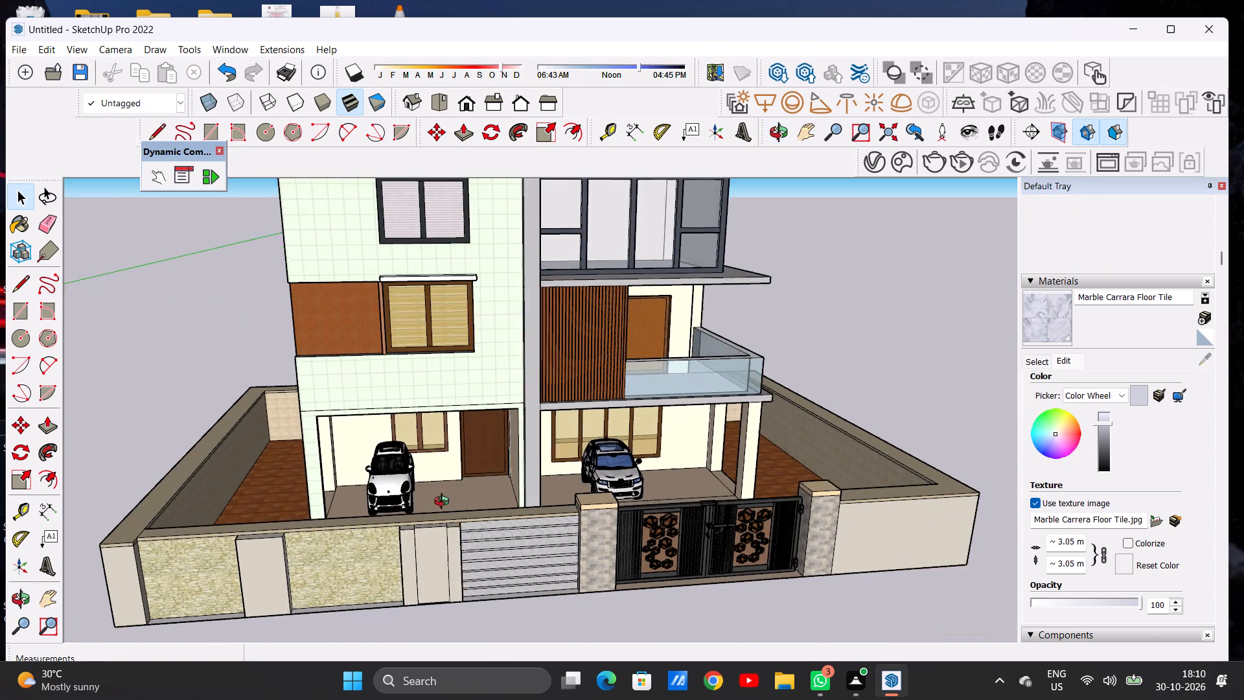
# Check the two parked cars from an angle and against the whole house in the front view.
pyautogui.moveTo(444, 503); pyautogui.dragTo(551, 520, button='middle')
pyautogui.scroll(11, 417, 522)
pyautogui.scroll(-1, 410, 531)
pyautogui.scroll(3, 410, 531)
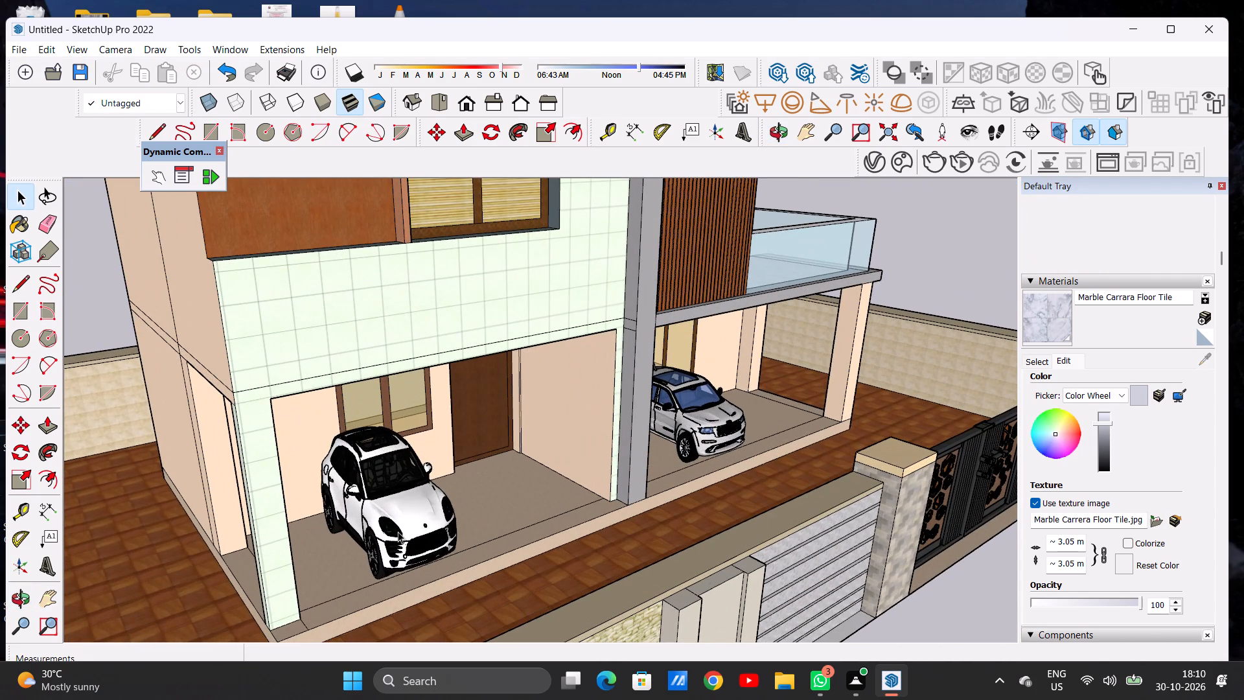
pyautogui.scroll(-5, 446, 511)
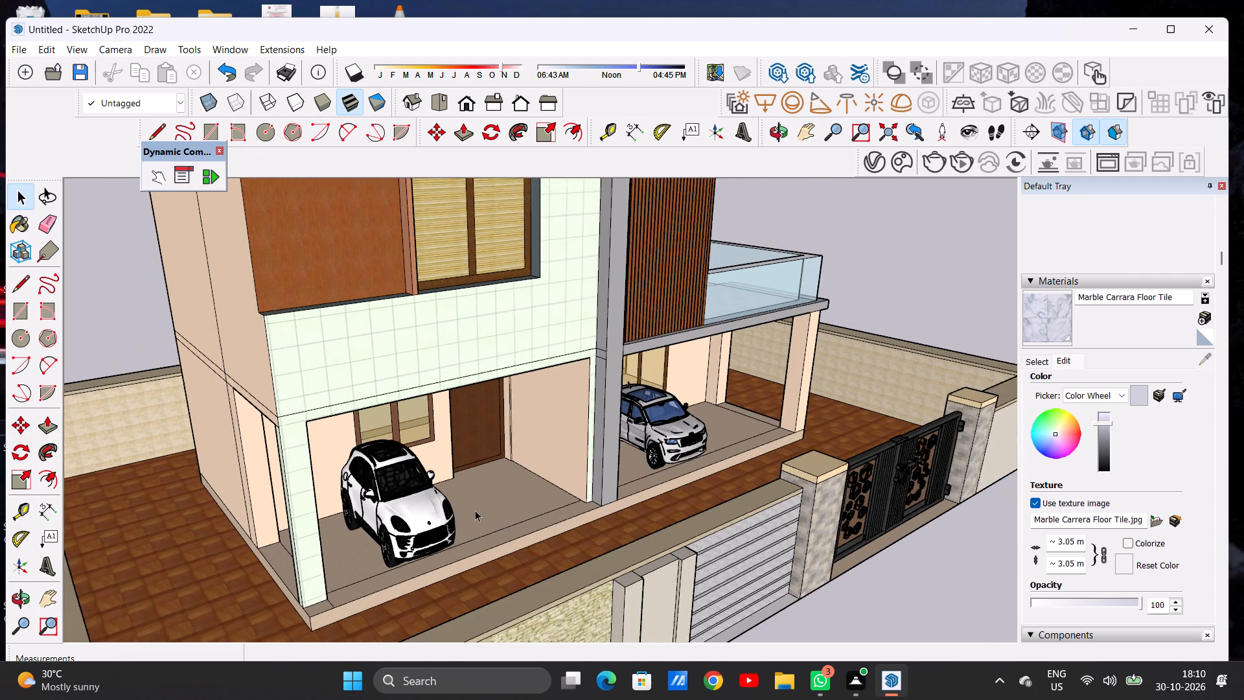
pyautogui.moveTo(487, 506); pyautogui.dragTo(288, 504, button='middle')
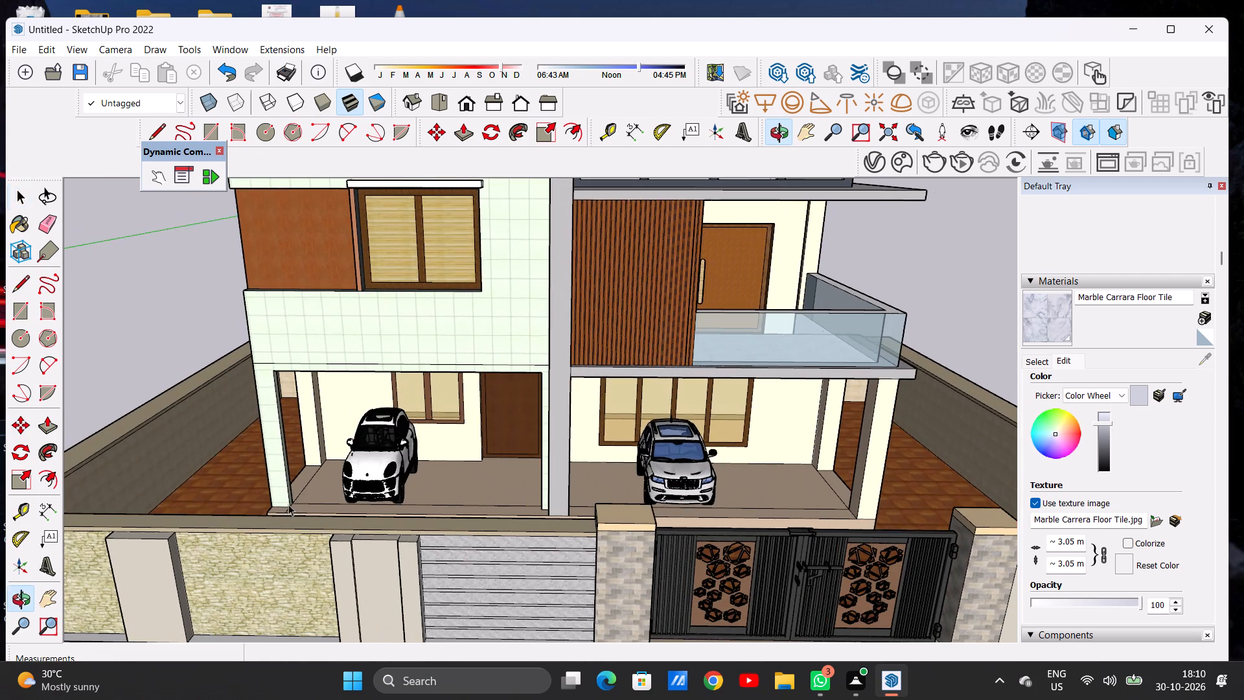
pyautogui.scroll(-5, 436, 530)
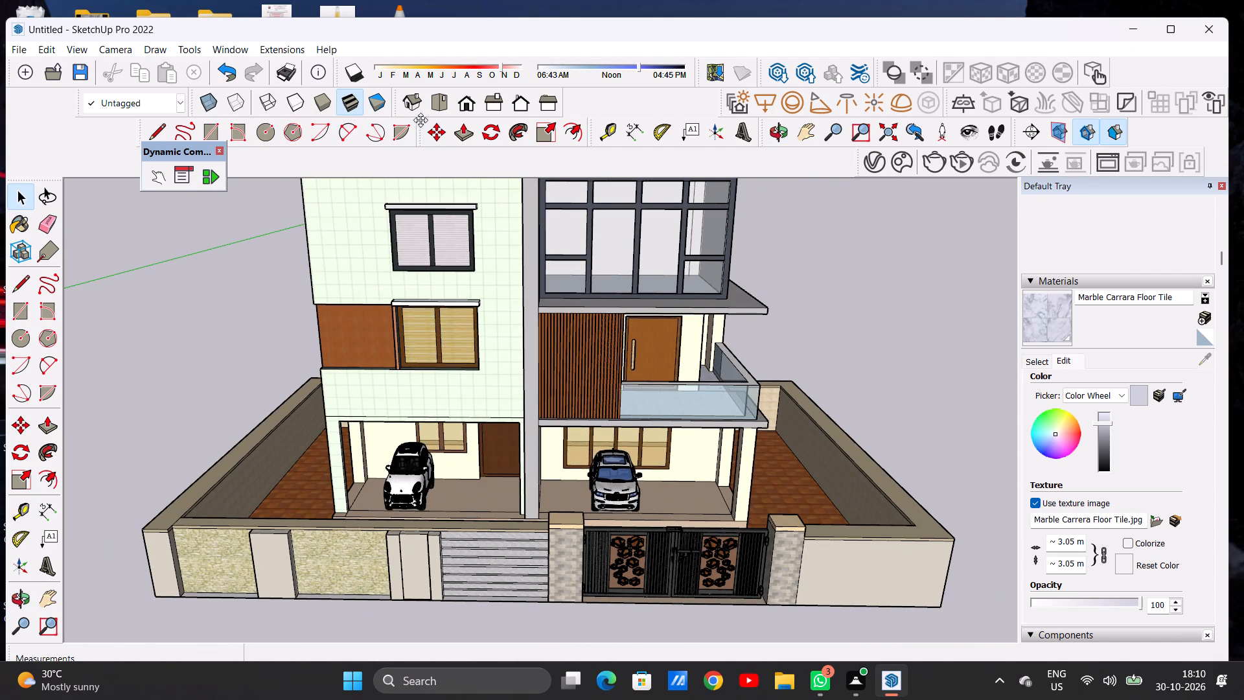
pyautogui.click(468, 106)
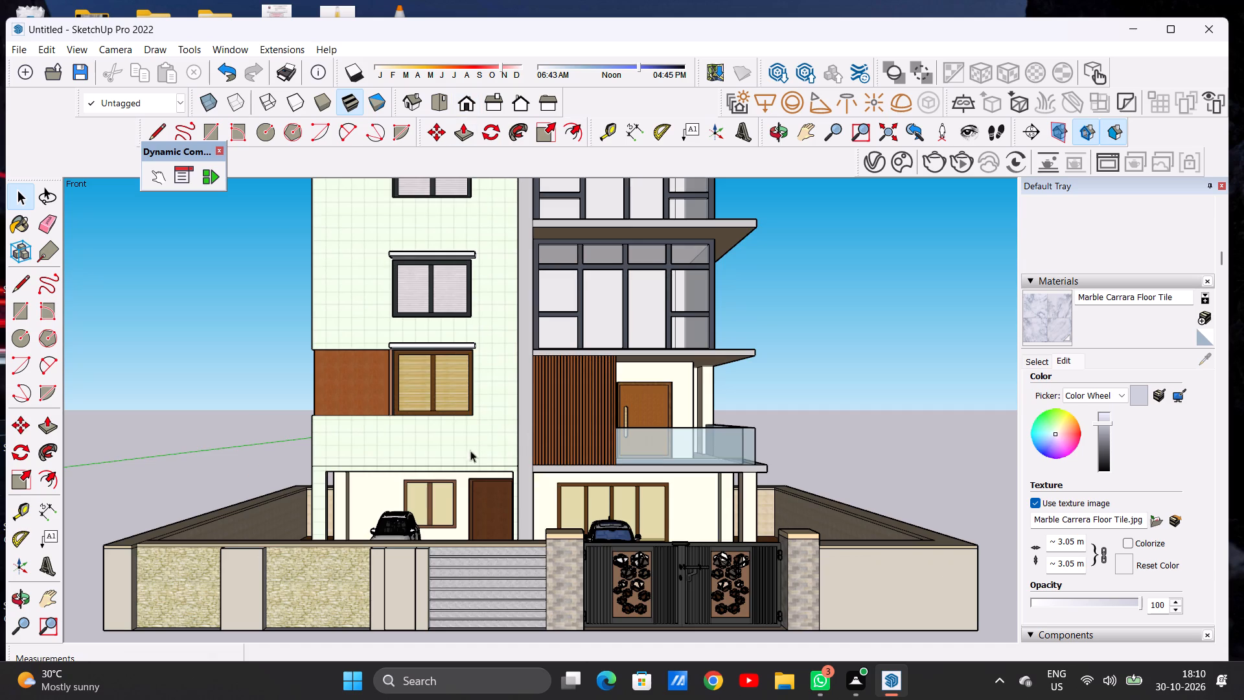
# Copy the white Porsche about 21' 2 11/16" across the porch toward the wooden door, parking the duplicate beside the original.
pyautogui.moveTo(462, 527); pyautogui.dragTo(442, 665, button='middle')
pyautogui.scroll(20, 397, 542)
pyautogui.scroll(2, 397, 542)
pyautogui.moveTo(389, 502); pyautogui.dragTo(420, 509, button='middle')
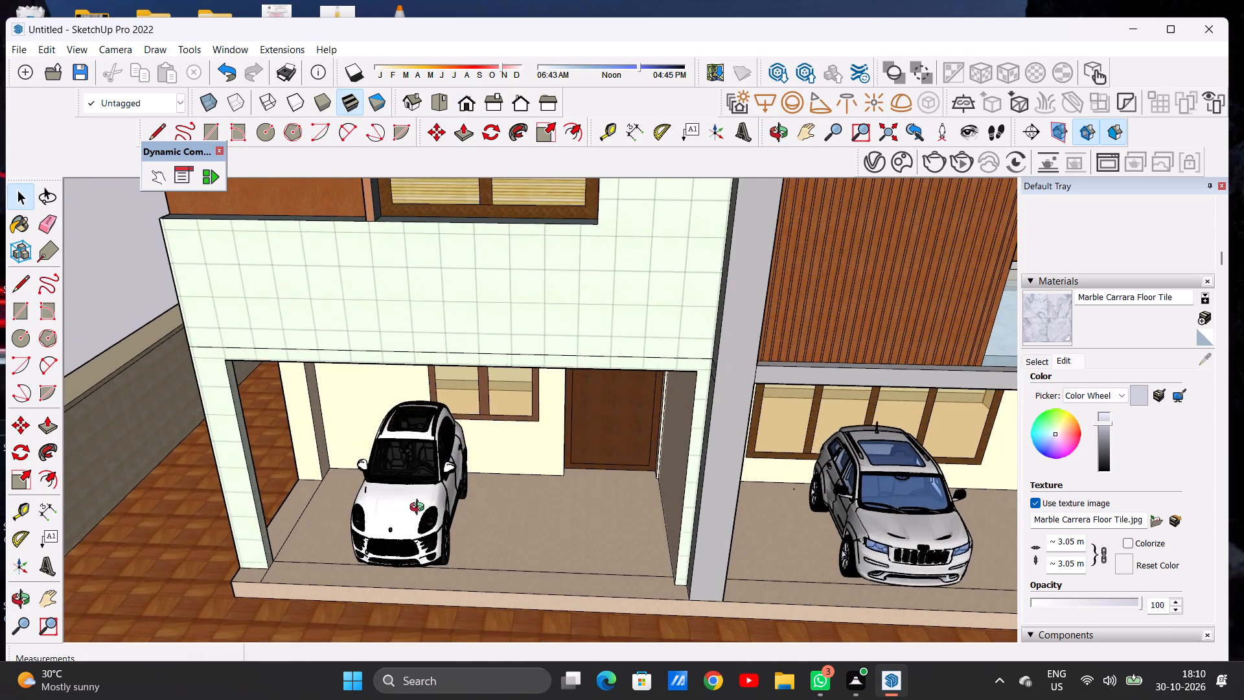
pyautogui.moveTo(420, 509); pyautogui.dragTo(452, 500, button='middle')
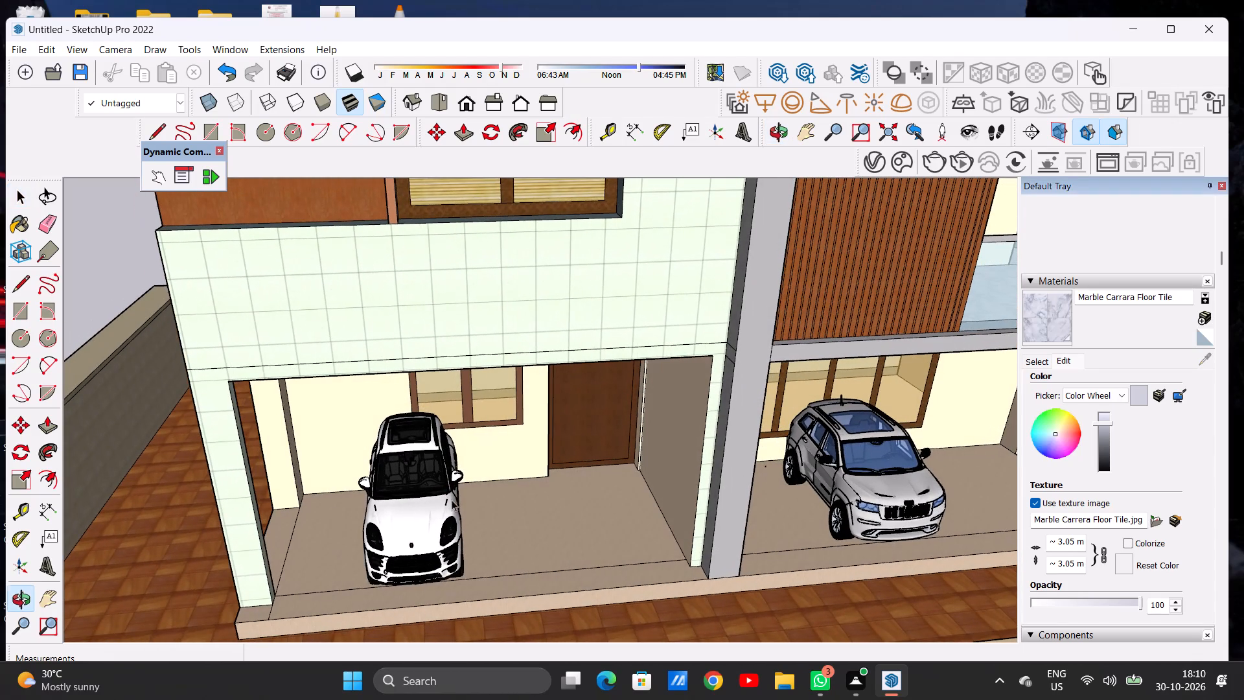
pyautogui.click(426, 537)
pyautogui.press('m')
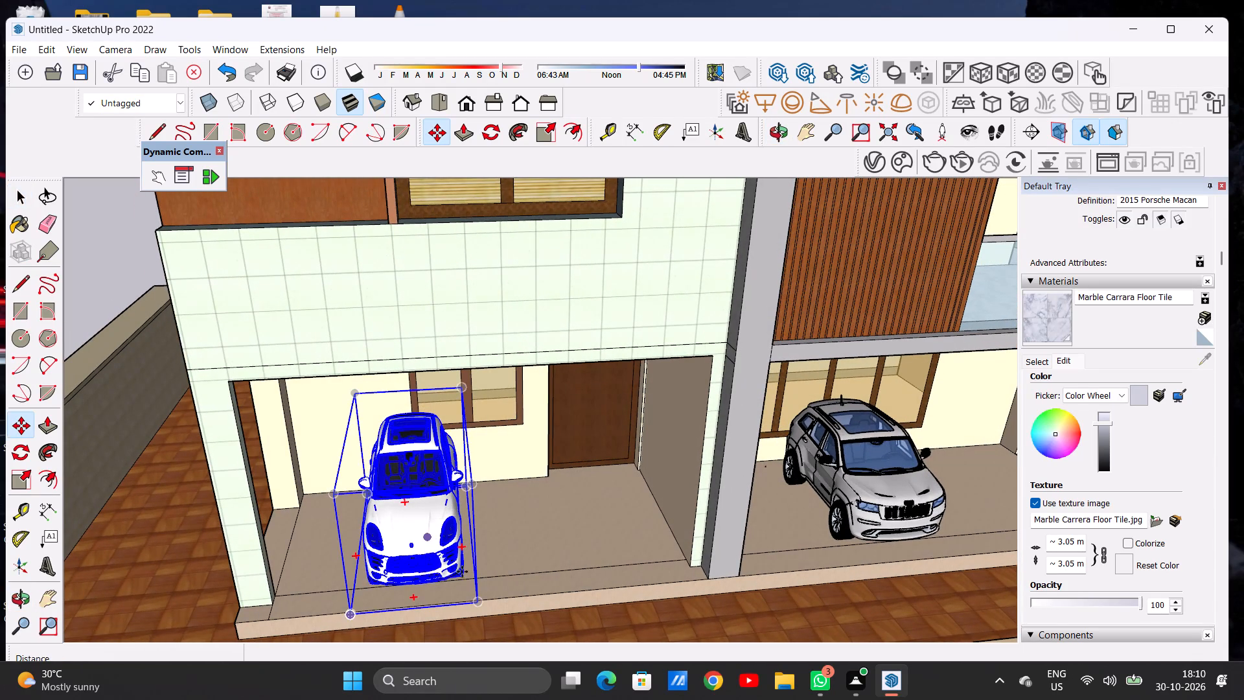
pyautogui.click(482, 604)
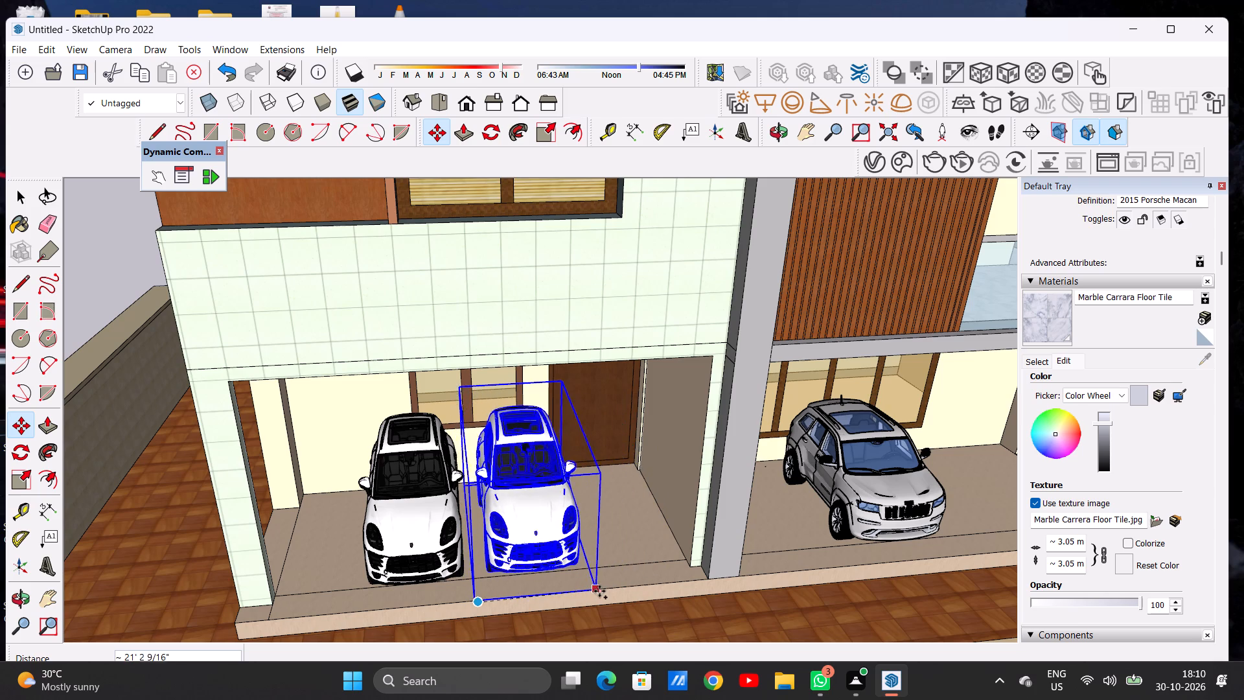
pyautogui.click(599, 590)
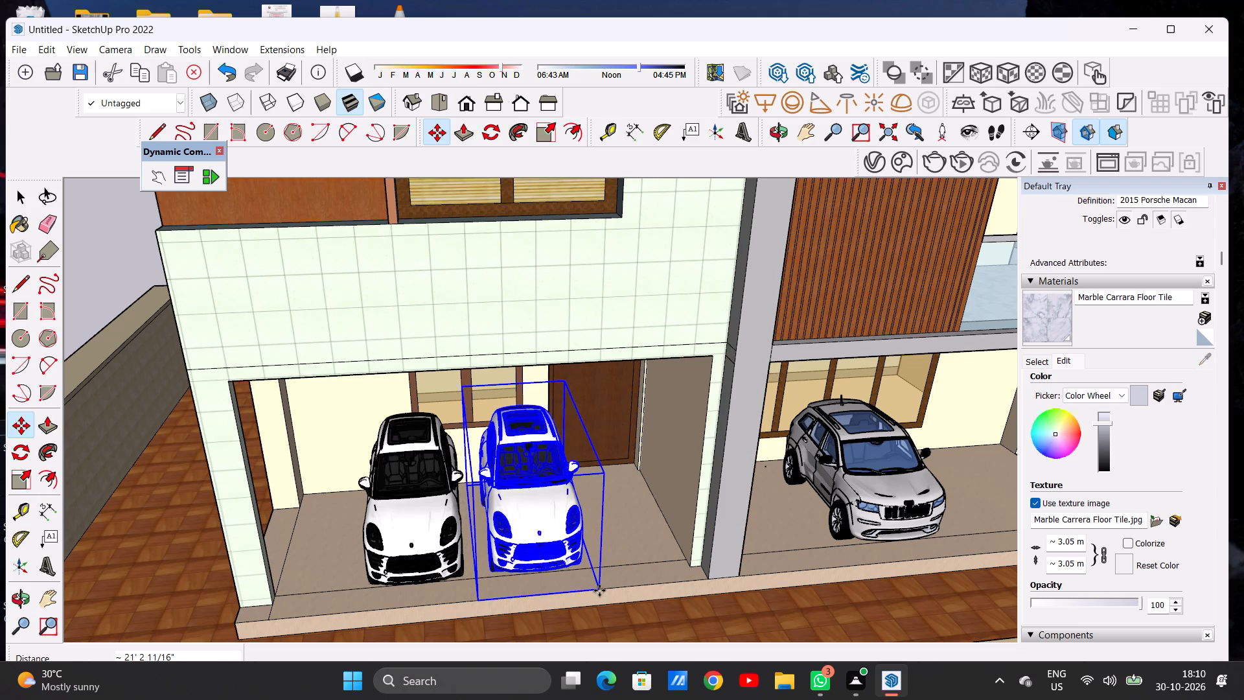
pyautogui.press('space')
# Move the original Porsche about 5' 10" away from its copy toward the outer tiled column and deselect it.
pyautogui.click(422, 564)
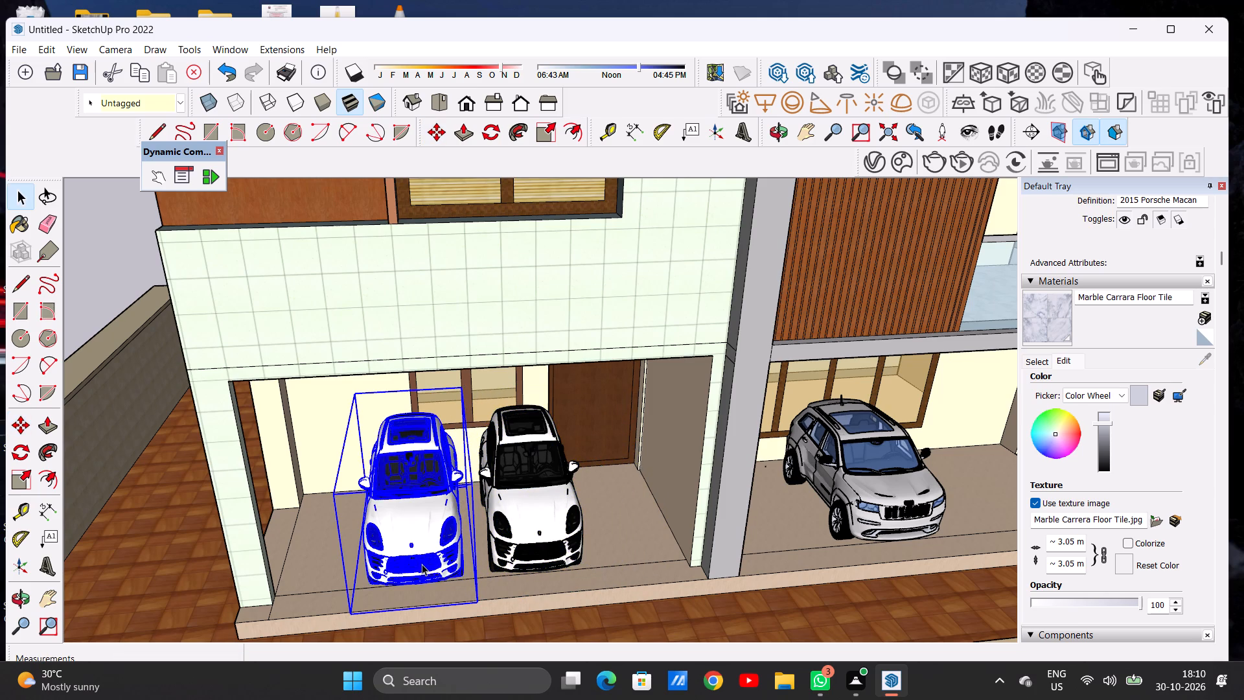
pyautogui.press('m')
pyautogui.click(355, 612)
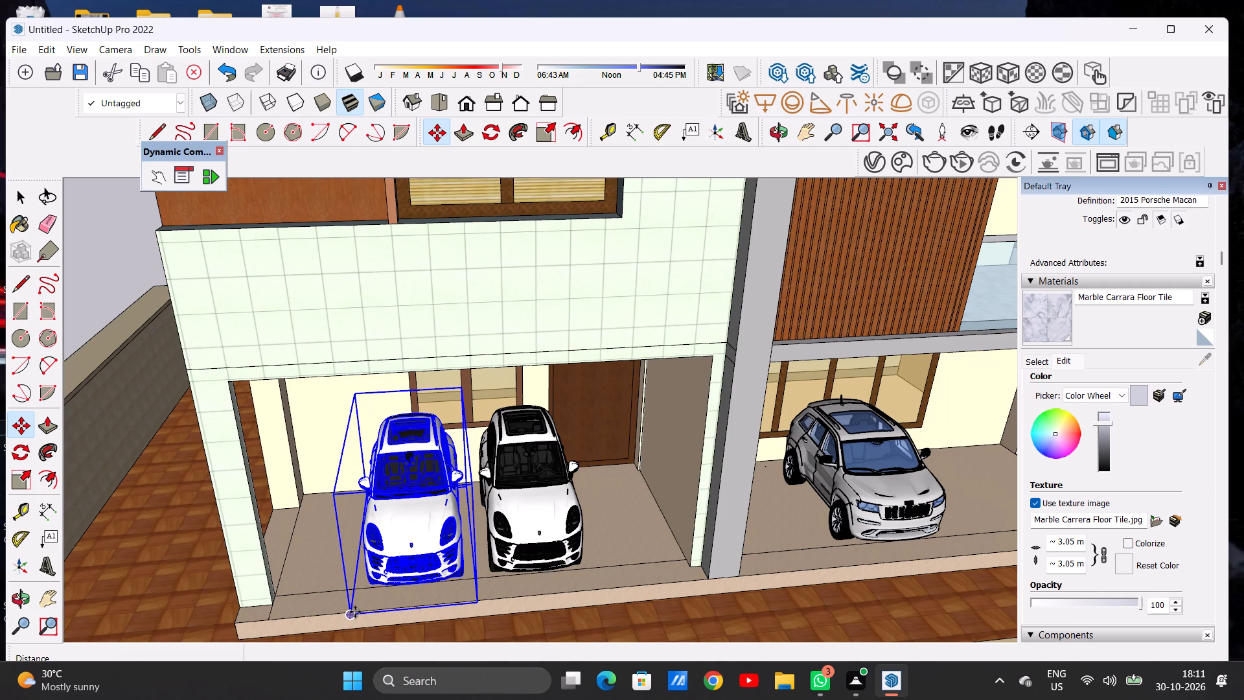
pyautogui.click(315, 614)
pyautogui.press('space')
pyautogui.scroll(-6, 477, 517)
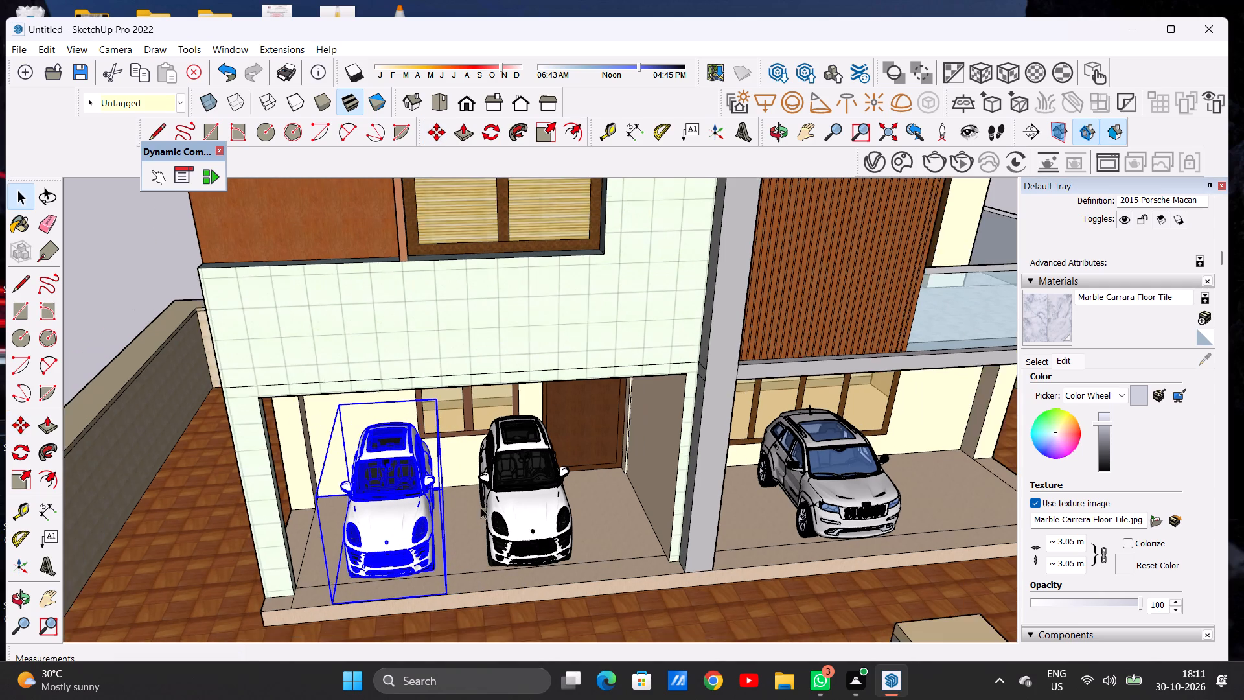
pyautogui.scroll(-6, 481, 507)
pyautogui.scroll(1, 476, 497)
pyautogui.scroll(-4, 474, 500)
pyautogui.click(139, 320)
# Examine the parked cars and the whole house from the front and the side.
pyautogui.scroll(-4, 349, 441)
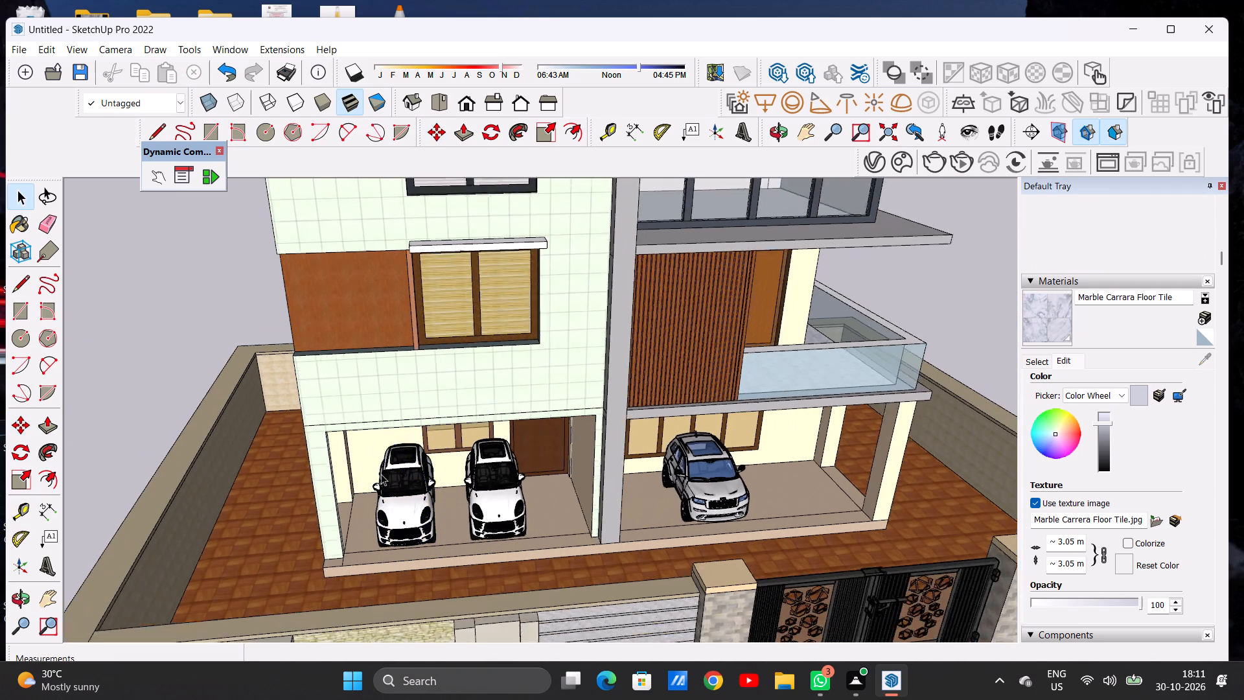
pyautogui.scroll(-3, 381, 474)
pyautogui.scroll(-6, 520, 489)
pyautogui.scroll(-6, 419, 466)
pyautogui.moveTo(481, 514); pyautogui.dragTo(446, 419, button='middle')
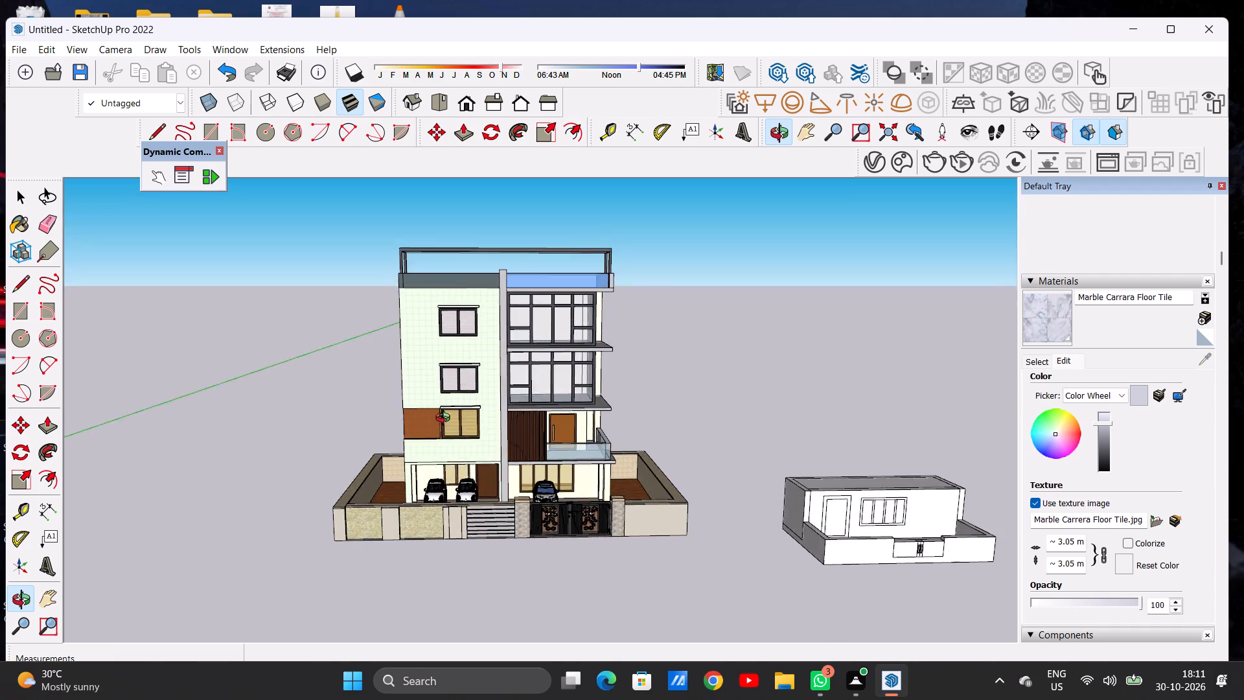
pyautogui.moveTo(446, 419); pyautogui.dragTo(431, 393, button='middle')
pyautogui.scroll(20, 466, 501)
pyautogui.scroll(5, 466, 501)
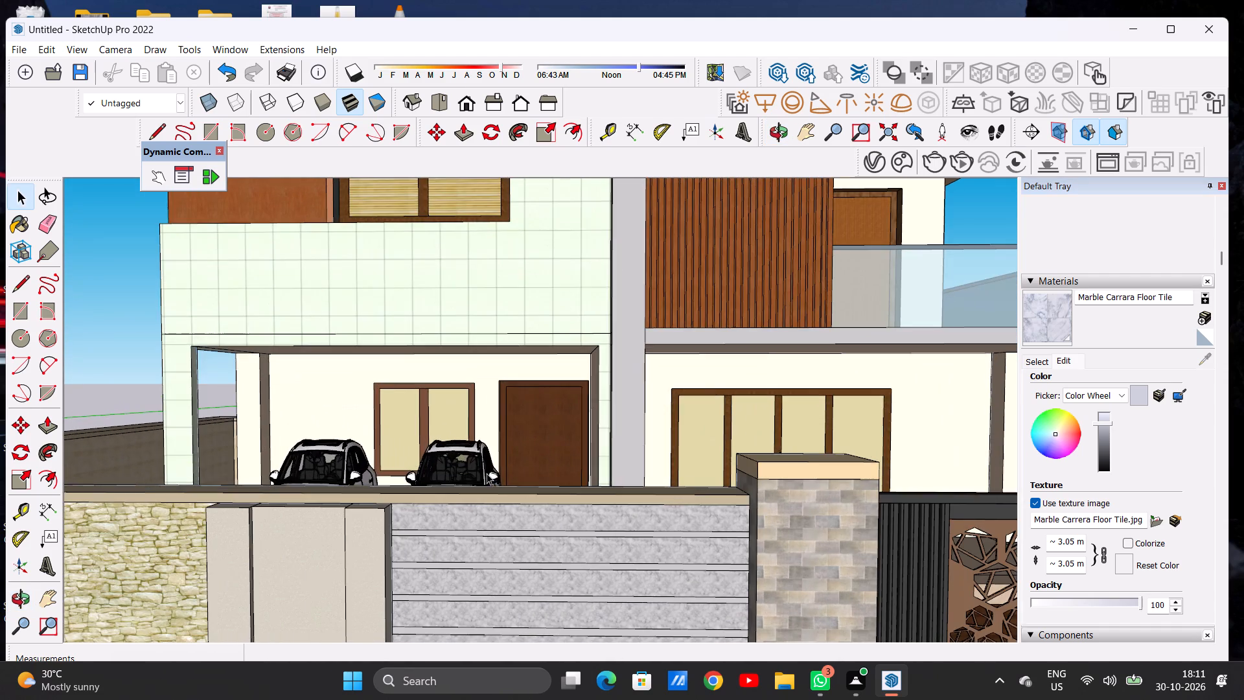
pyautogui.moveTo(452, 454); pyautogui.dragTo(452, 472, button='middle')
pyautogui.scroll(-17, 447, 485)
pyautogui.scroll(-13, 494, 506)
pyautogui.scroll(-20, 491, 520)
pyautogui.scroll(-11, 491, 520)
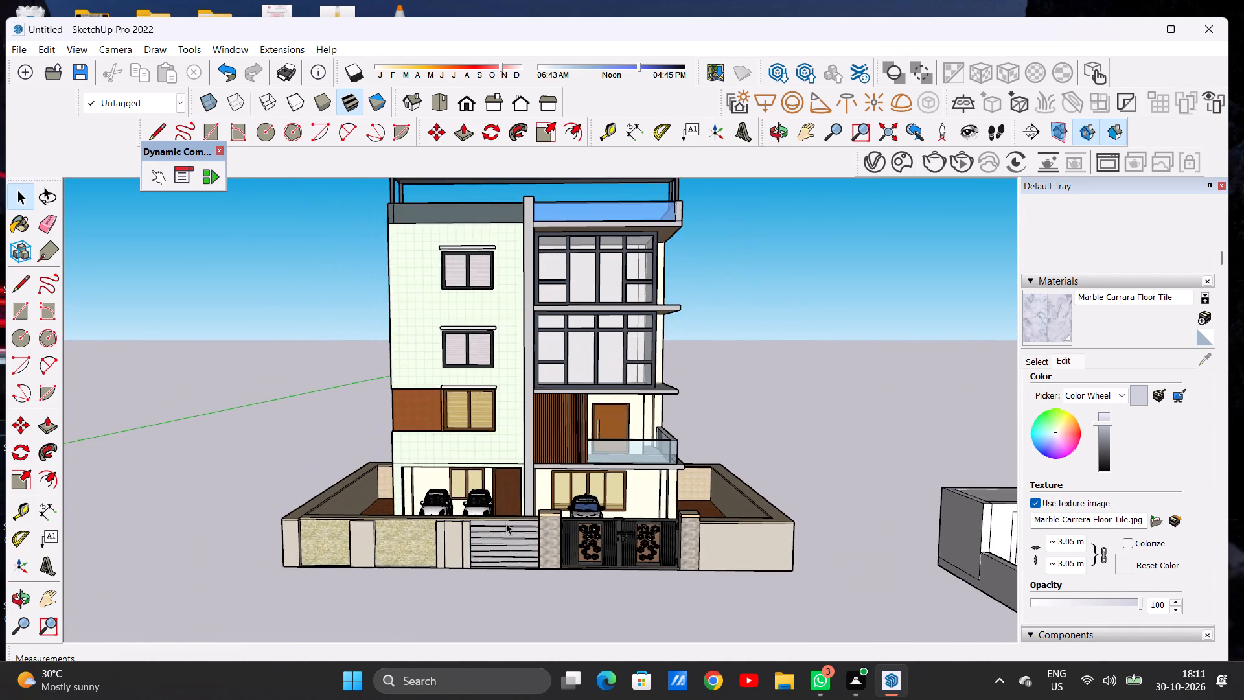
pyautogui.scroll(-3, 506, 523)
pyautogui.moveTo(720, 381); pyautogui.dragTo(303, 412, button='middle')
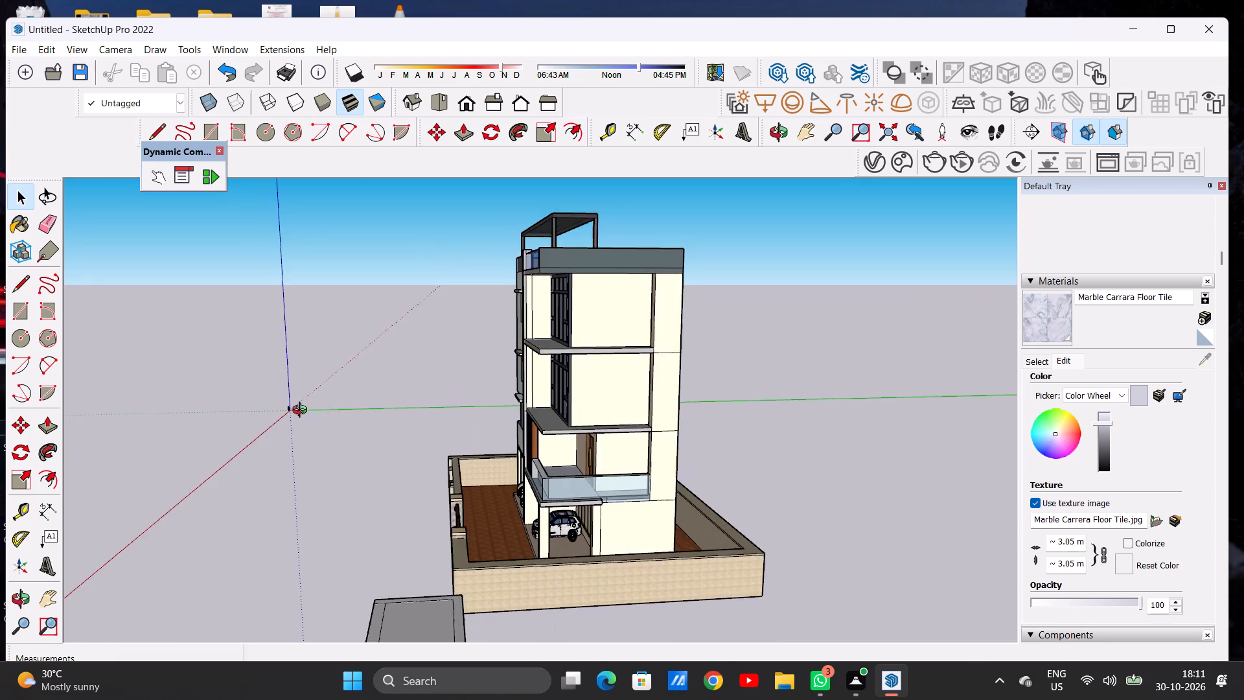
pyautogui.moveTo(303, 412); pyautogui.dragTo(720, 423, button='middle')
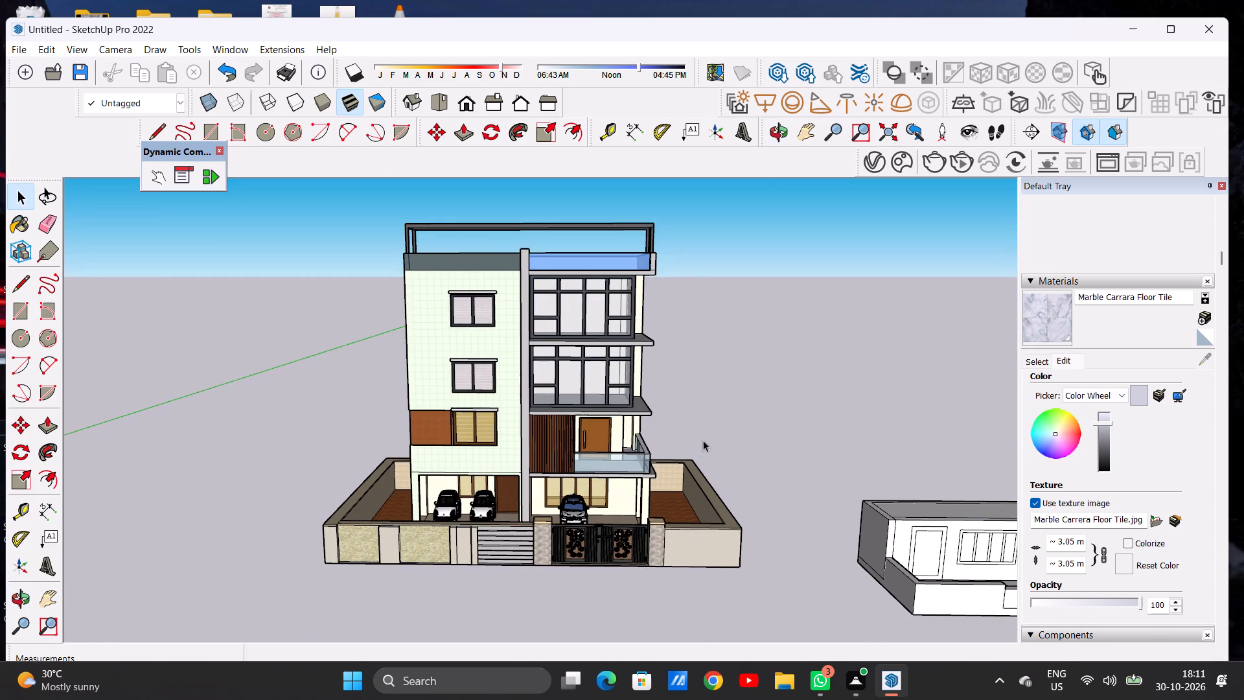
pyautogui.moveTo(485, 472); pyautogui.dragTo(502, 485, button='middle')
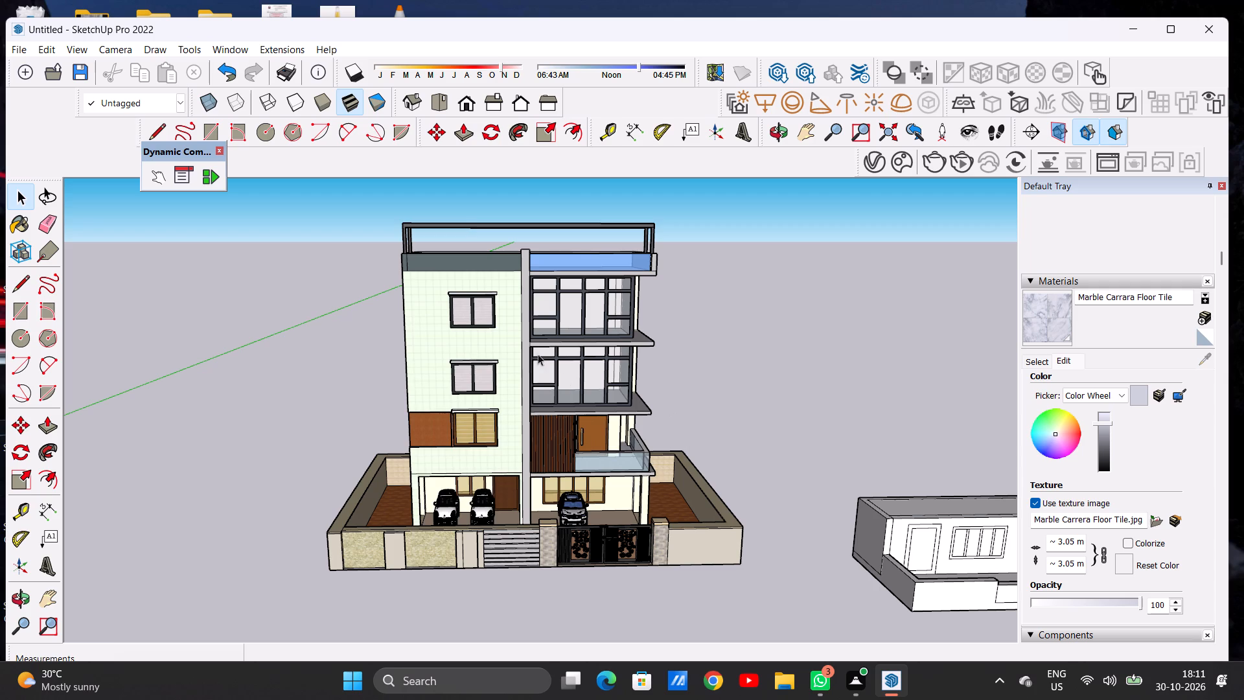
pyautogui.scroll(-1, 521, 360)
pyautogui.scroll(1, 520, 364)
pyautogui.scroll(-4, 520, 369)
pyautogui.scroll(4, 566, 268)
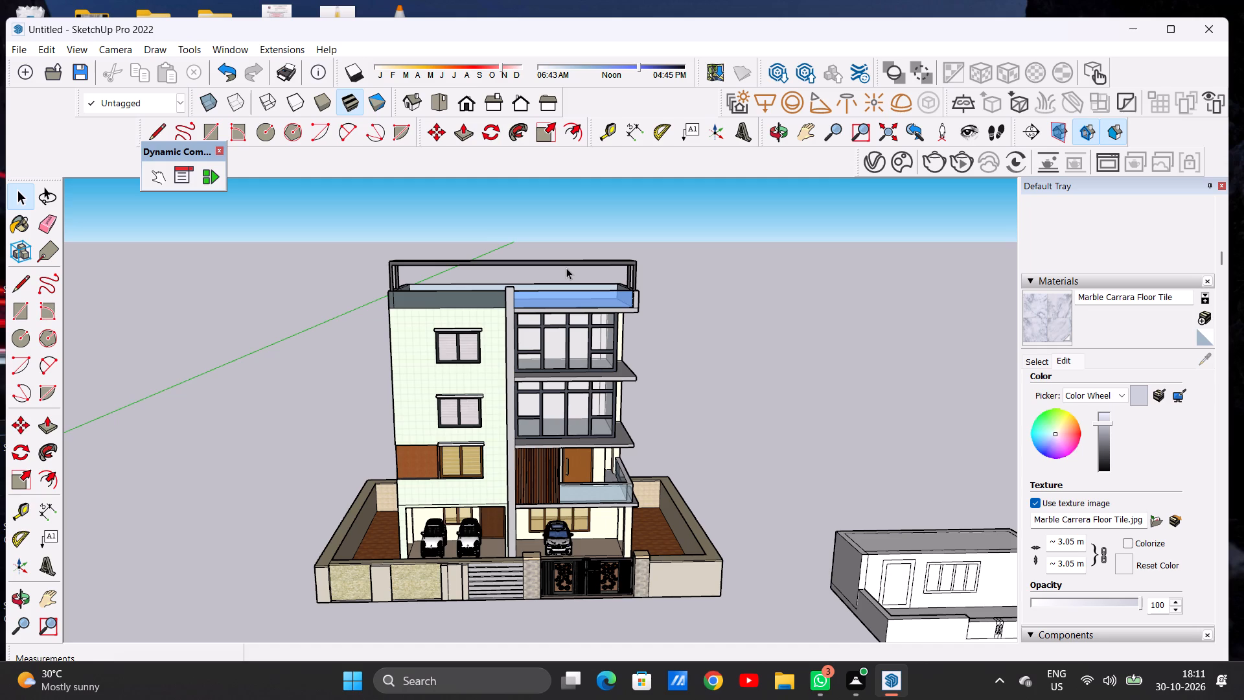
# Inspect the rooftop terrace, its parapet and pergola, and the upper floors of the front elevation.
pyautogui.scroll(13, 564, 263)
pyautogui.moveTo(581, 277); pyautogui.dragTo(378, 378, button='middle')
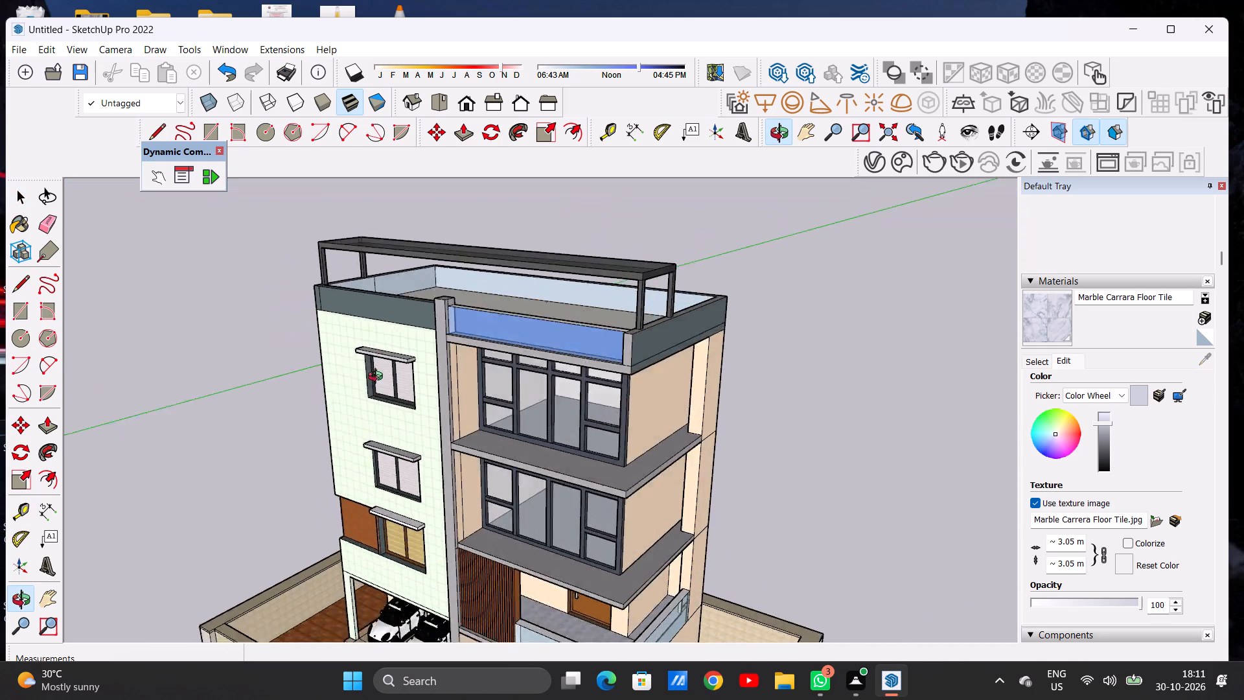
pyautogui.moveTo(378, 378); pyautogui.dragTo(397, 419, button='middle')
pyautogui.scroll(8, 461, 323)
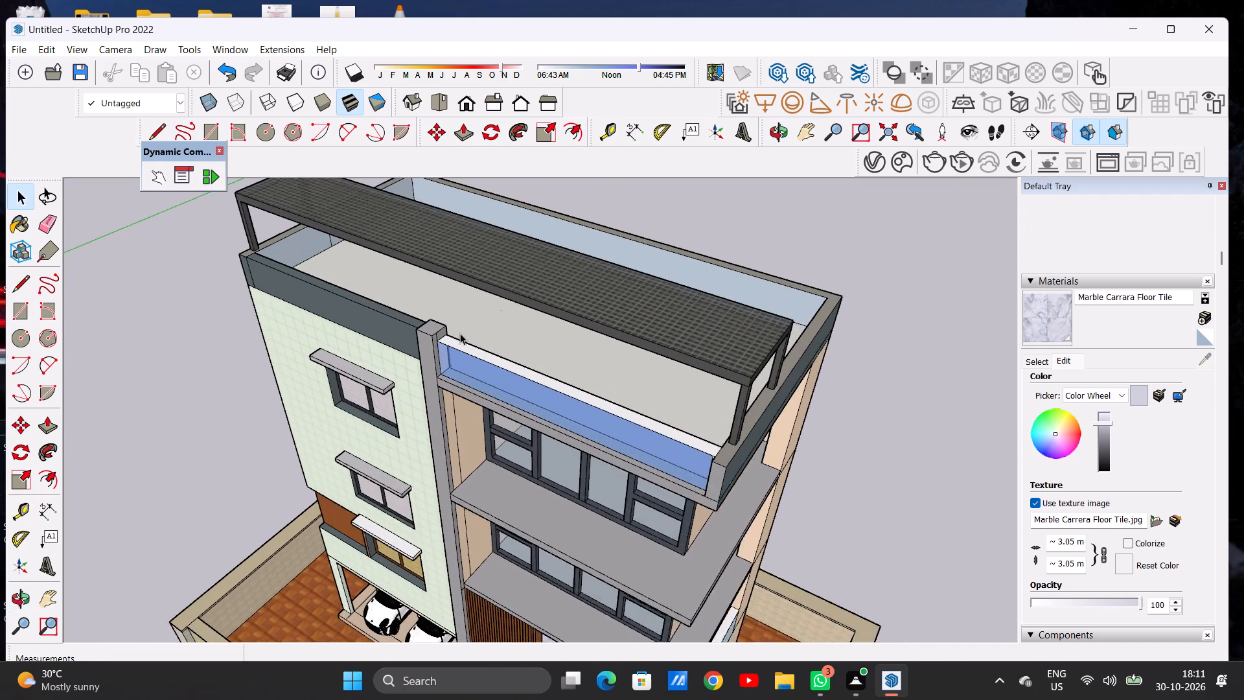
pyautogui.scroll(1, 460, 333)
pyautogui.moveTo(452, 338); pyautogui.dragTo(649, 248, button='middle')
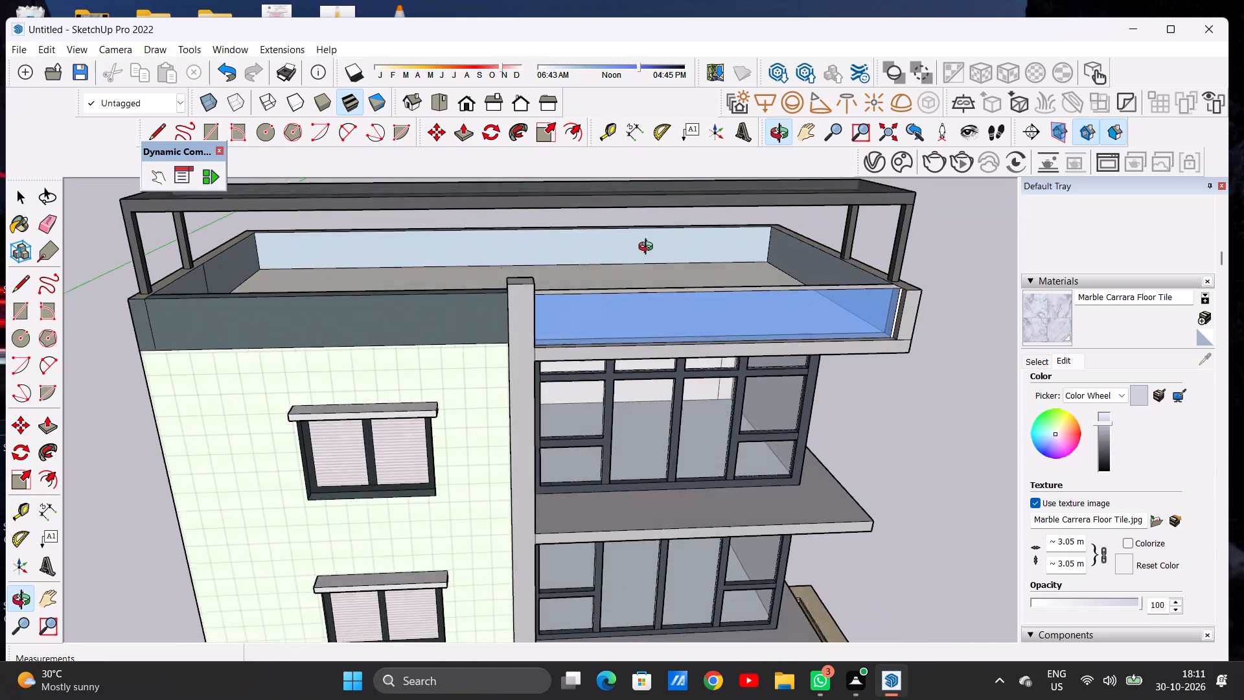
pyautogui.moveTo(649, 248); pyautogui.dragTo(649, 240, button='middle')
pyautogui.scroll(-5, 453, 308)
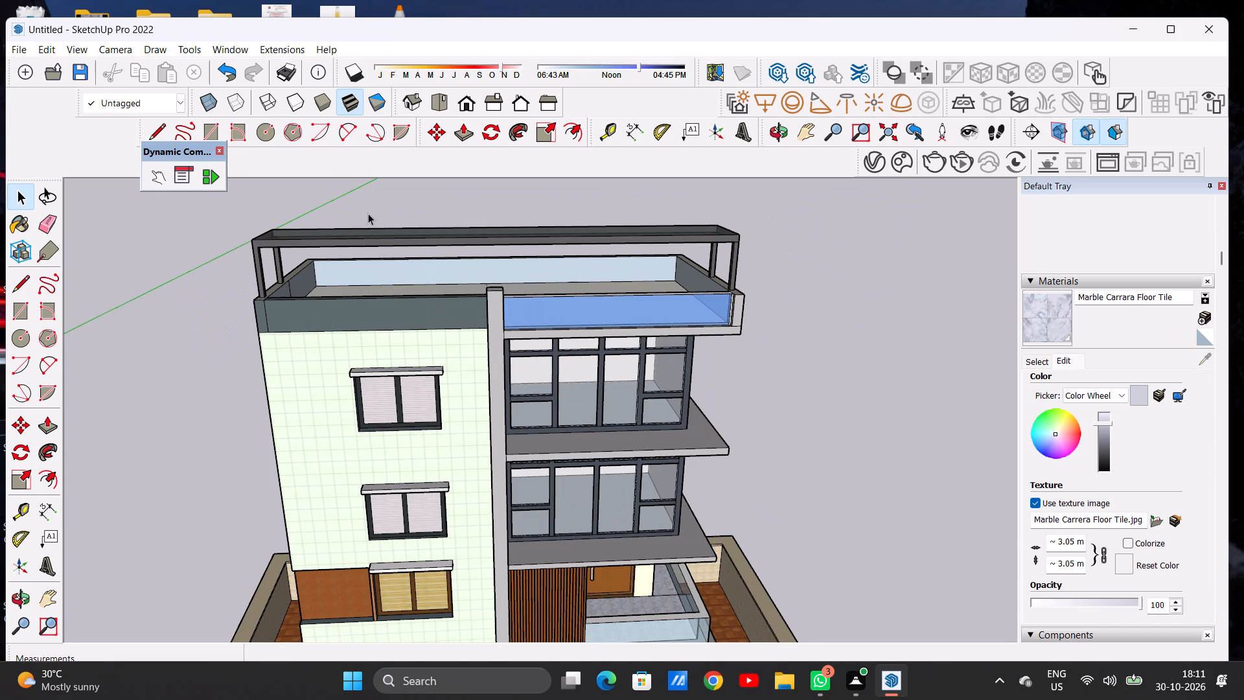
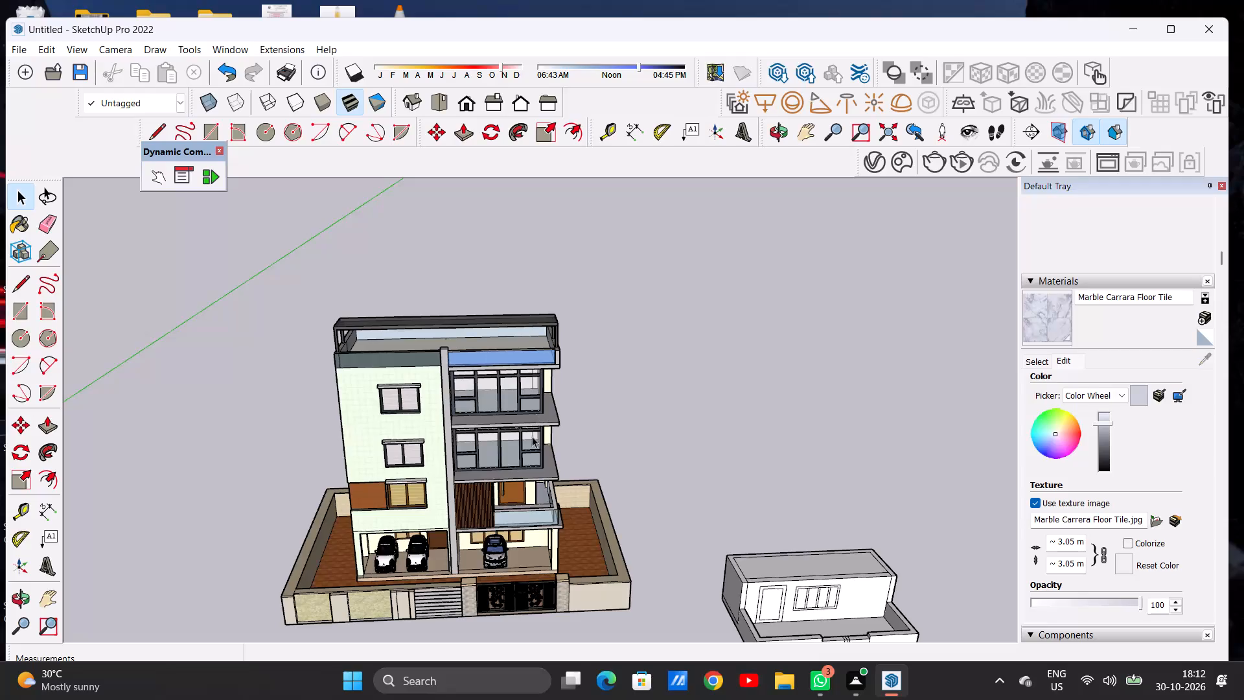
# Examine the front elevation of the house, from the parked cars and entrance gate to the upper floors.
pyautogui.scroll(6, 513, 535)
pyautogui.scroll(-1, 482, 539)
pyautogui.scroll(1, 482, 539)
pyautogui.scroll(-1, 482, 539)
pyautogui.scroll(11, 482, 539)
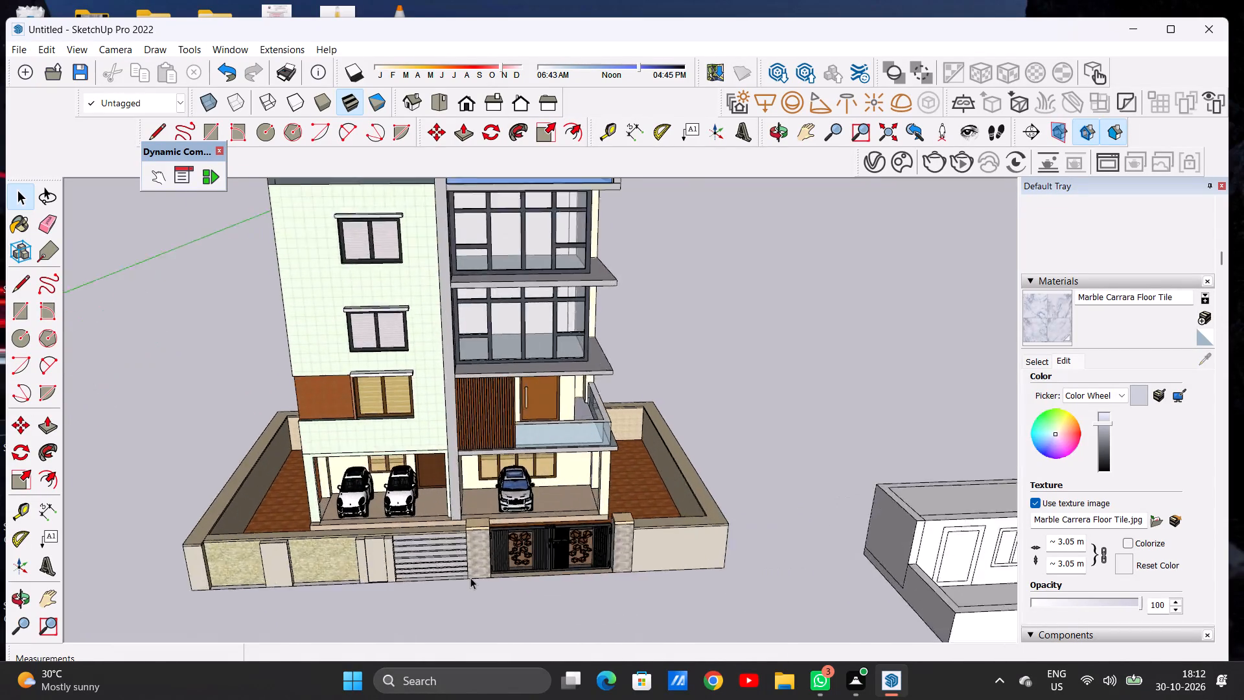
pyautogui.scroll(-1, 443, 559)
pyautogui.scroll(8, 442, 559)
pyautogui.scroll(-8, 568, 513)
pyautogui.moveTo(623, 517); pyautogui.dragTo(595, 515, button='middle')
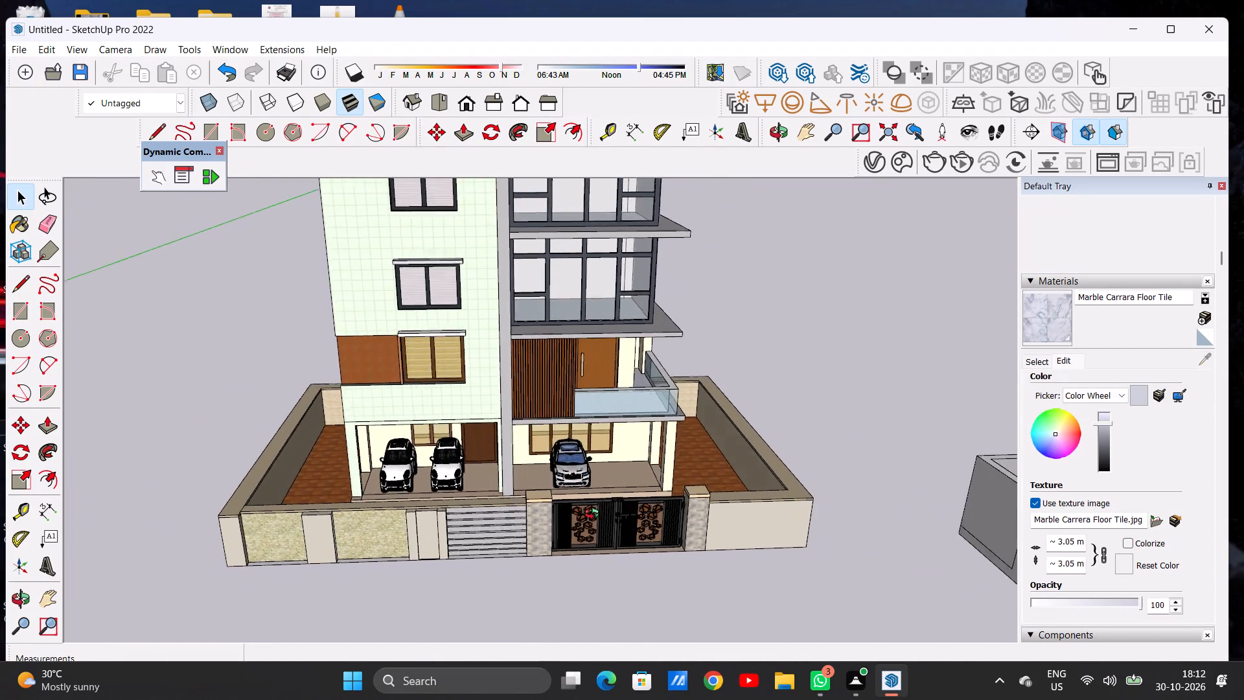
pyautogui.moveTo(595, 515); pyautogui.dragTo(577, 463, button='middle')
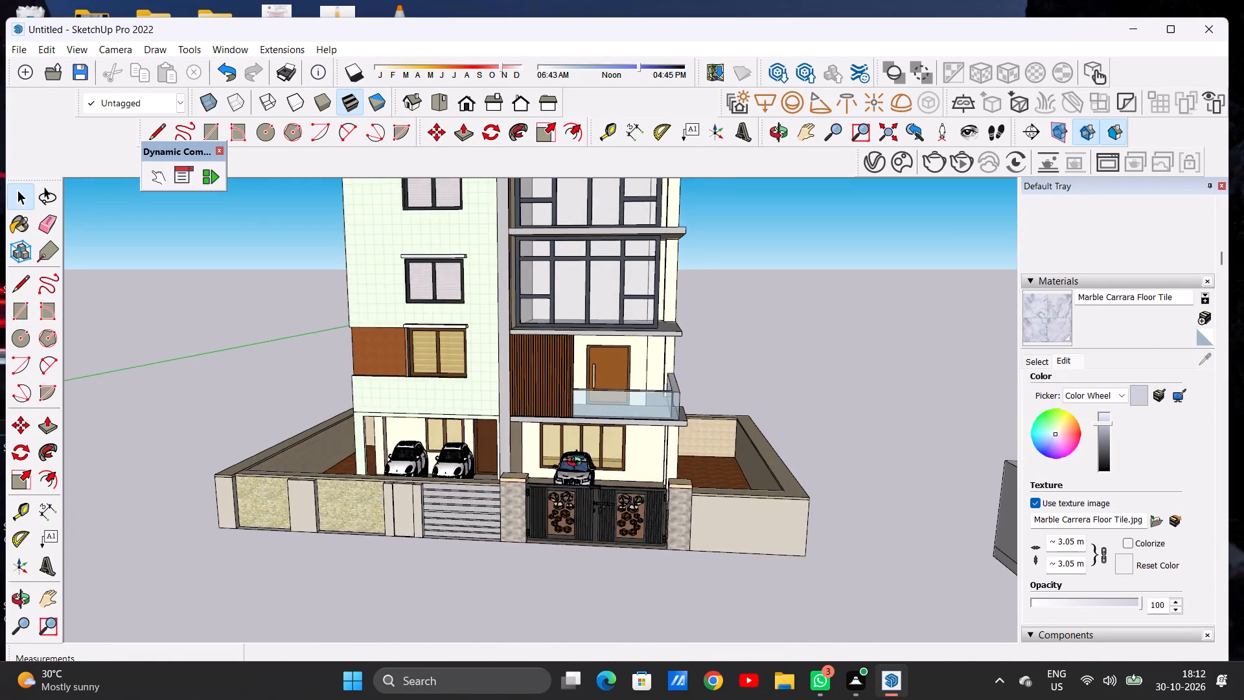
pyautogui.moveTo(577, 463); pyautogui.dragTo(610, 467, button='middle')
pyautogui.scroll(-6, 540, 513)
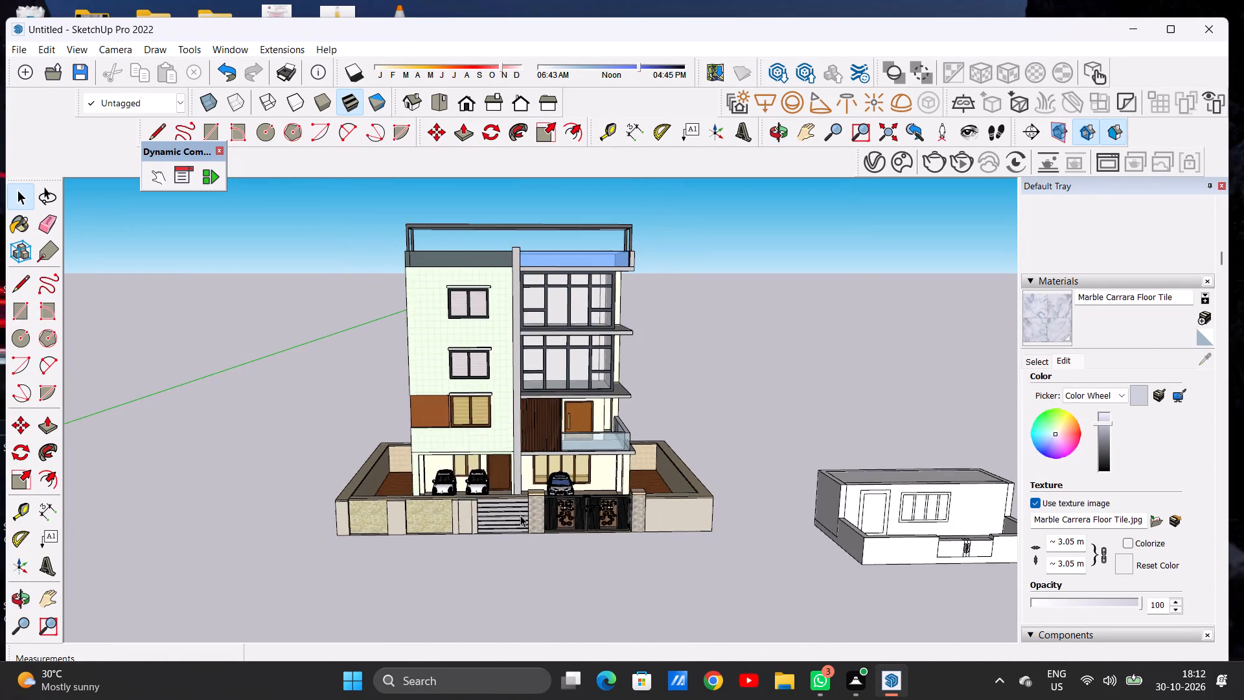
pyautogui.scroll(-8, 520, 515)
pyautogui.scroll(6, 520, 515)
pyautogui.scroll(-9, 520, 515)
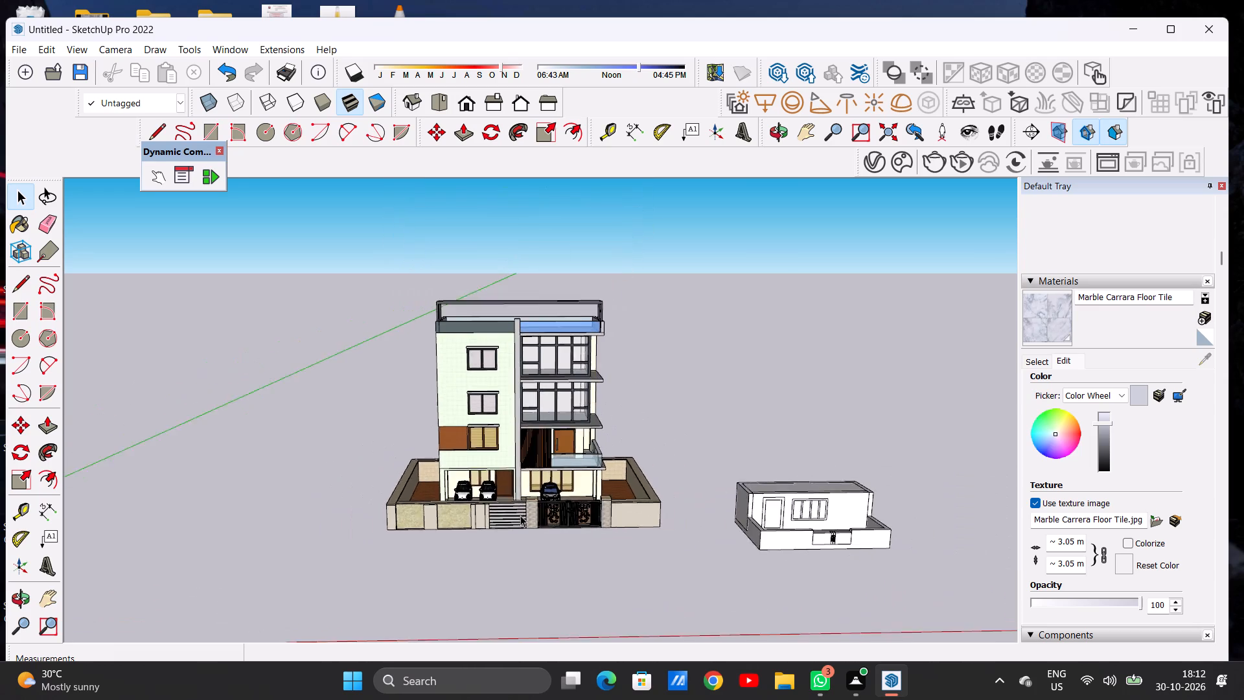
pyautogui.scroll(-6, 520, 515)
pyautogui.scroll(2, 509, 513)
pyautogui.scroll(-1, 509, 513)
pyautogui.scroll(1, 509, 513)
pyautogui.scroll(-1, 508, 513)
pyautogui.scroll(19, 507, 513)
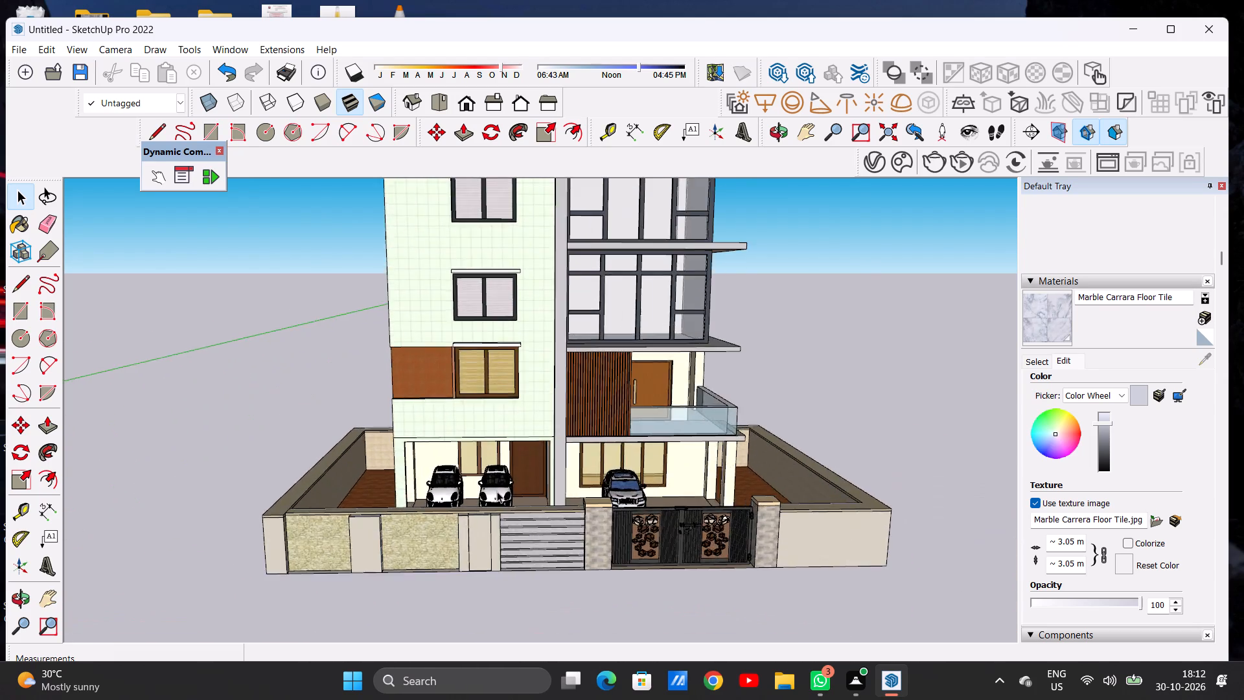
# Scale the white Porsche nearest the wooden door vertically by about 1.11 to make it taller.
pyautogui.scroll(11, 497, 491)
pyautogui.scroll(-7, 487, 498)
pyautogui.moveTo(485, 498); pyautogui.dragTo(485, 556, button='middle')
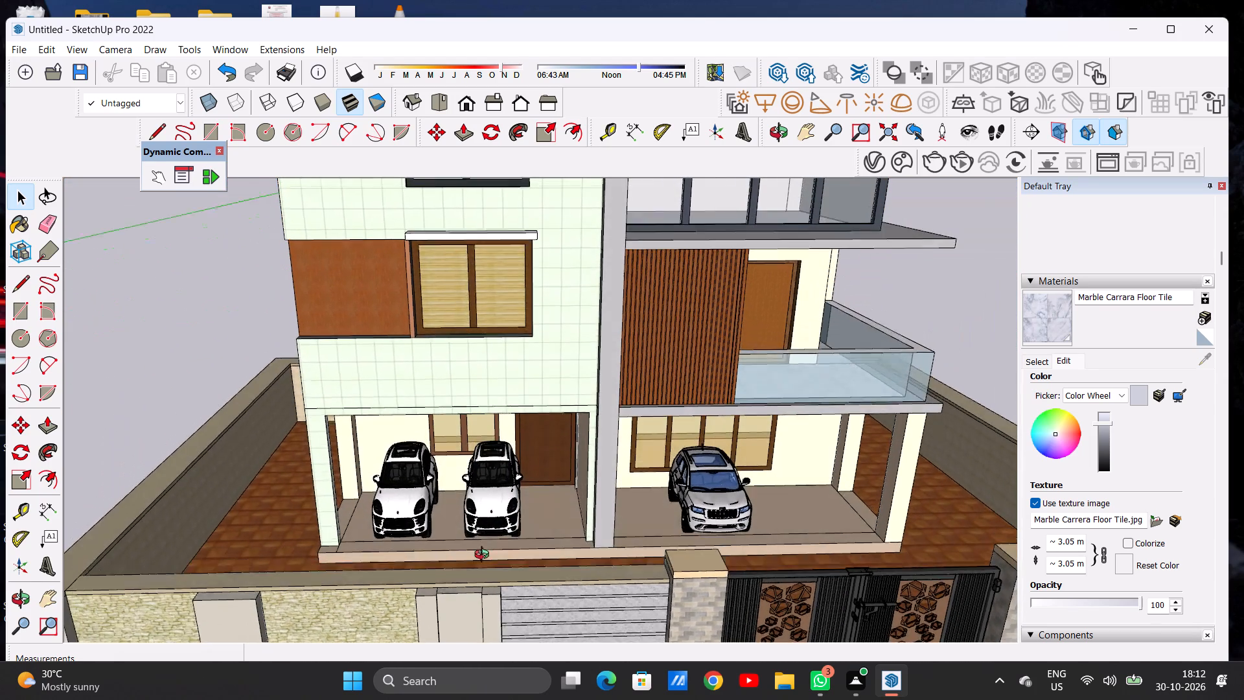
pyautogui.moveTo(485, 556); pyautogui.dragTo(485, 557, button='middle')
pyautogui.scroll(1, 494, 514)
pyautogui.scroll(-1, 494, 514)
pyautogui.scroll(5, 494, 514)
pyautogui.click(494, 492)
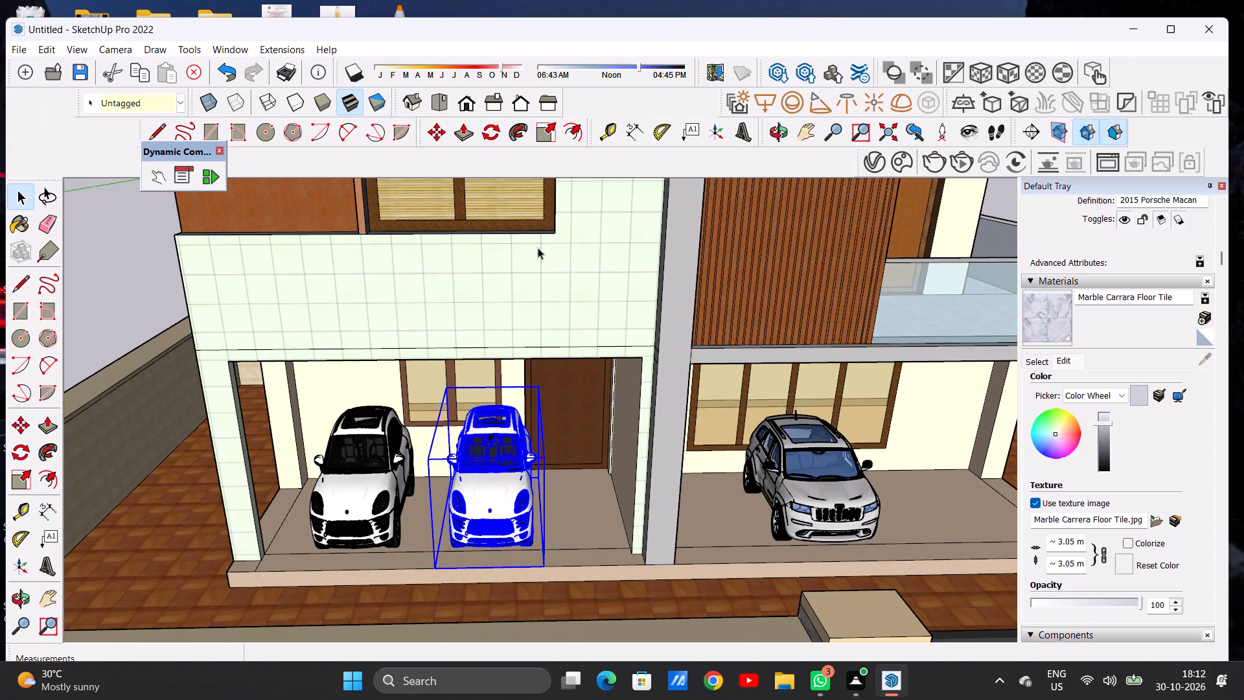
pyautogui.click(540, 141)
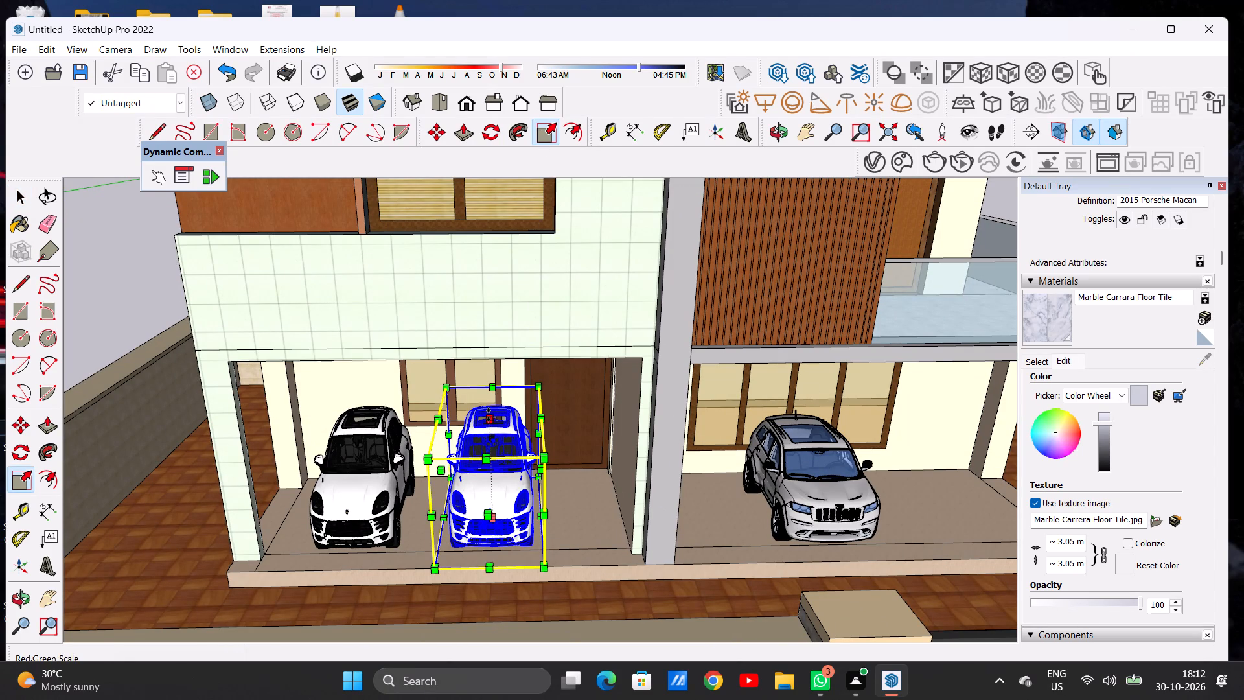
pyautogui.click(489, 415)
pyautogui.click(490, 408)
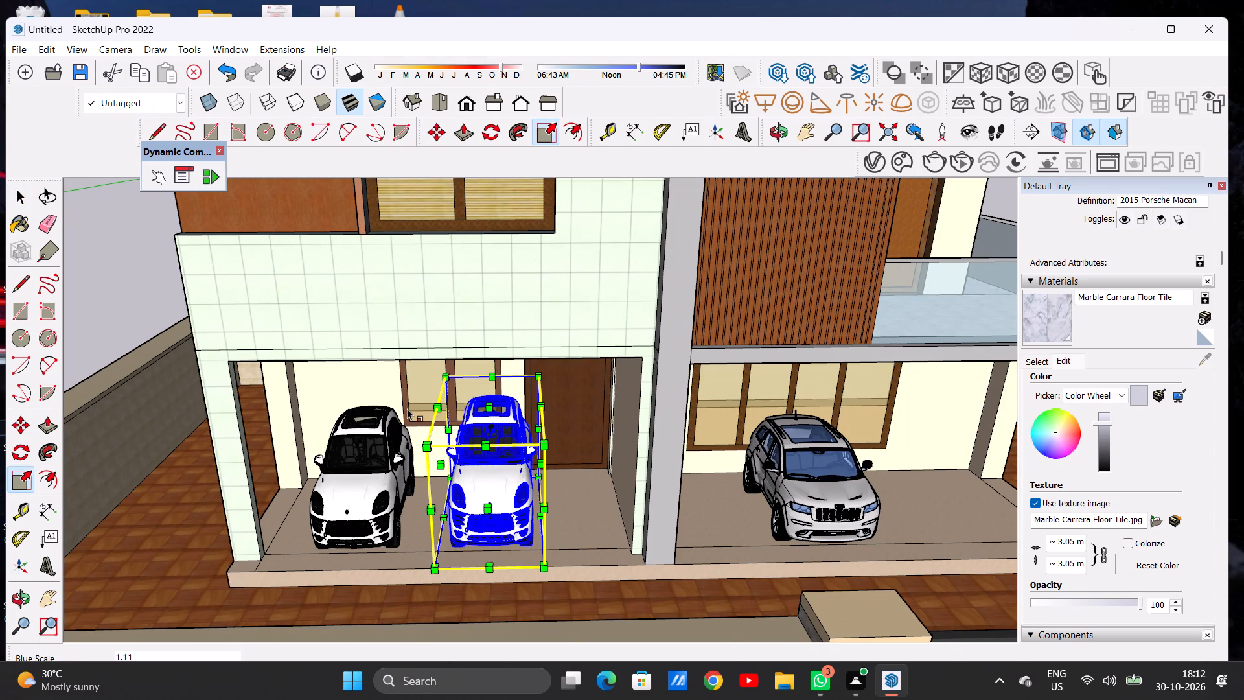
pyautogui.press('space')
# Scale the other white Porsche, beside the outer tiled column, vertically by about 1.11 and deselect it.
pyautogui.click(372, 445)
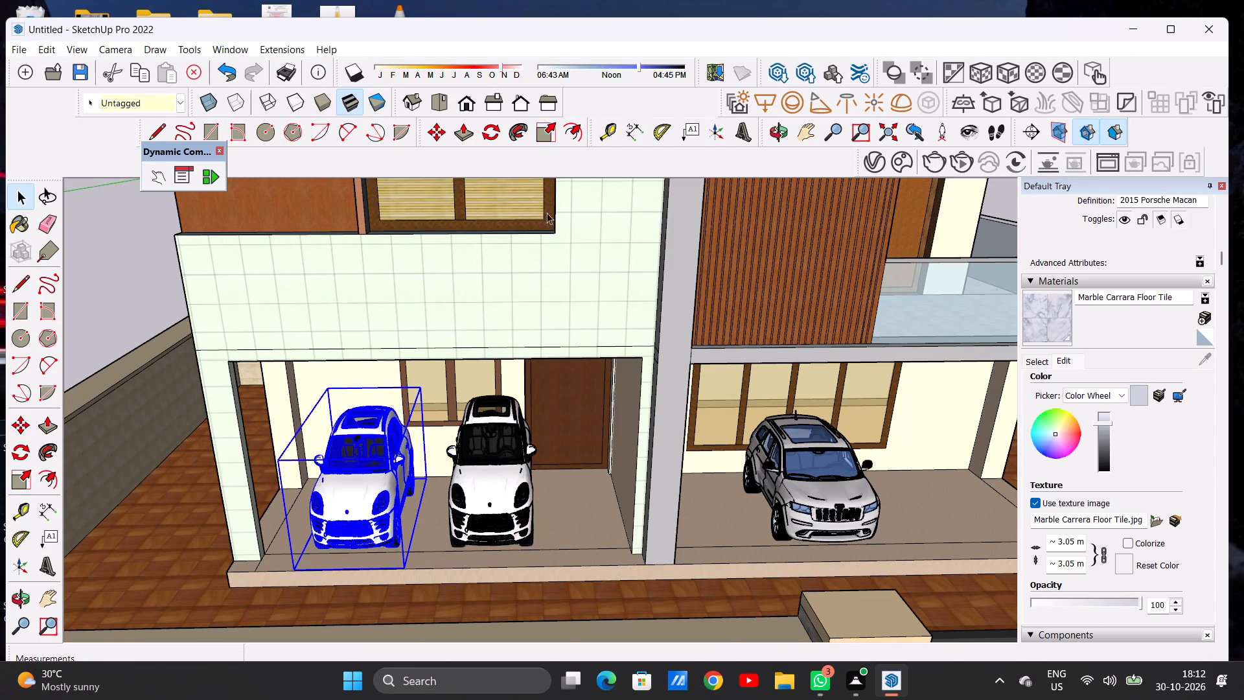
pyautogui.click(542, 134)
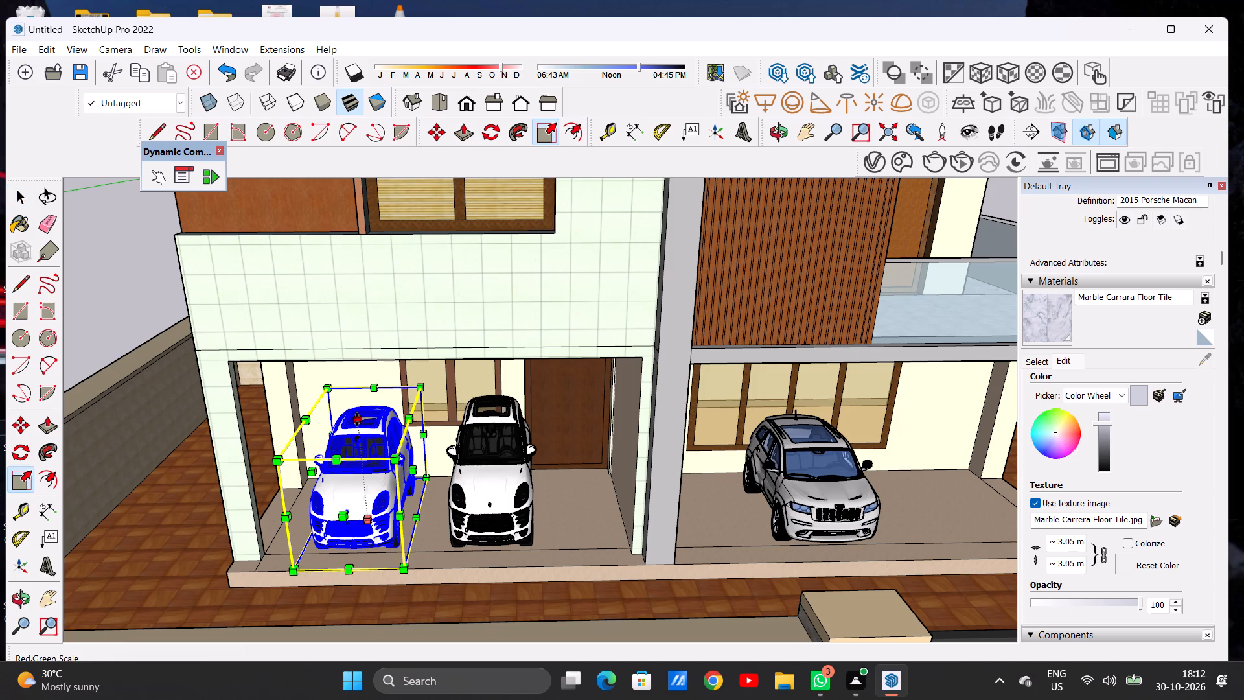
pyautogui.click(357, 419)
pyautogui.click(356, 408)
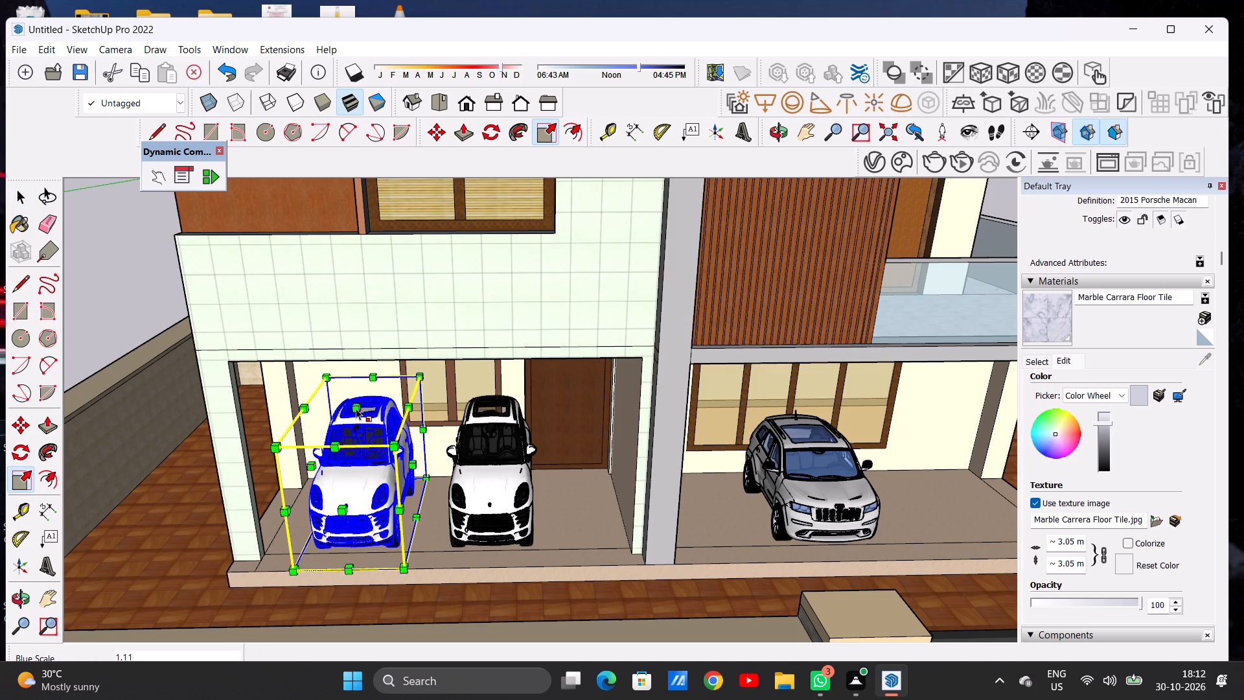
pyautogui.press('space')
pyautogui.click(104, 307)
# Examine the whole house with its resized cars from the front, the side and above.
pyautogui.scroll(-5, 358, 417)
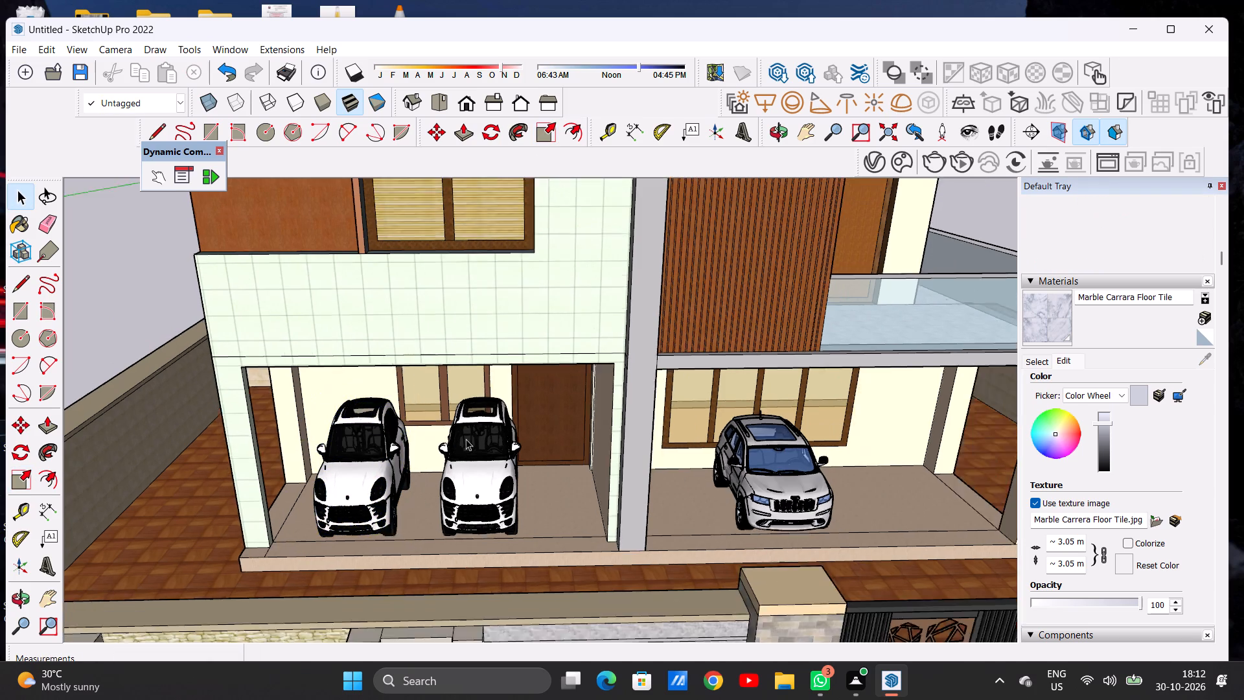
pyautogui.scroll(-15, 466, 443)
pyautogui.scroll(-4, 556, 471)
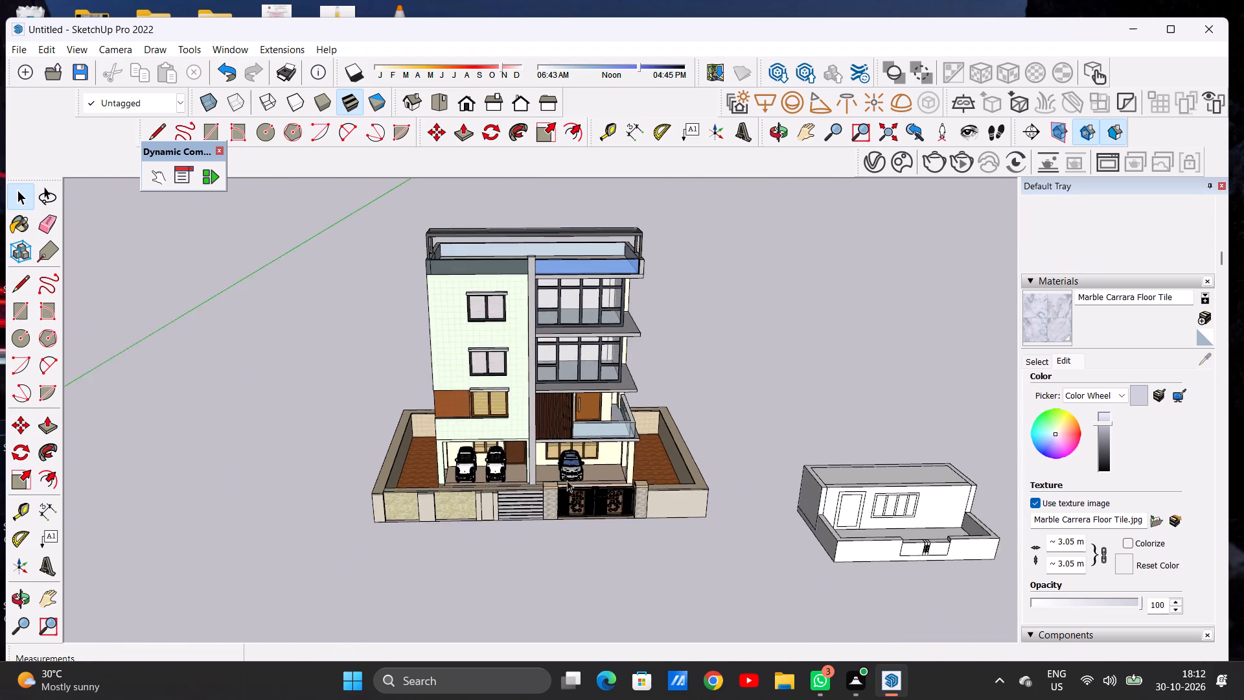
pyautogui.scroll(-2, 562, 483)
pyautogui.moveTo(561, 485); pyautogui.dragTo(551, 410, button='middle')
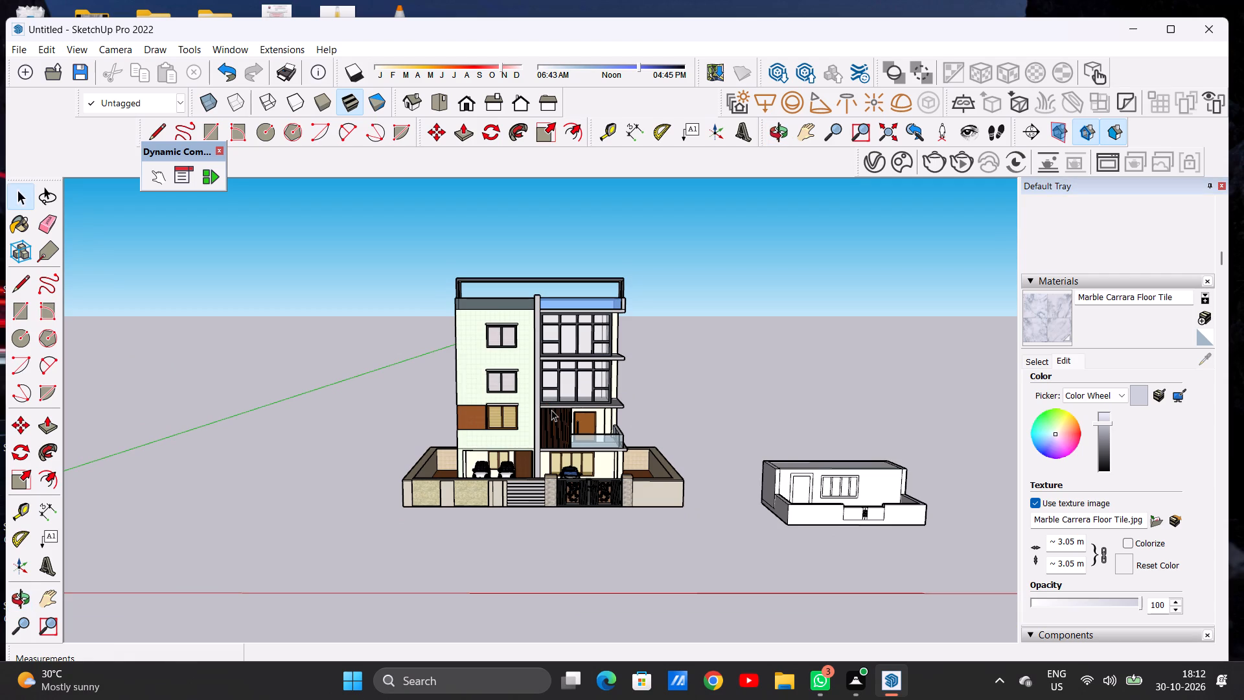
pyautogui.scroll(-9, 535, 397)
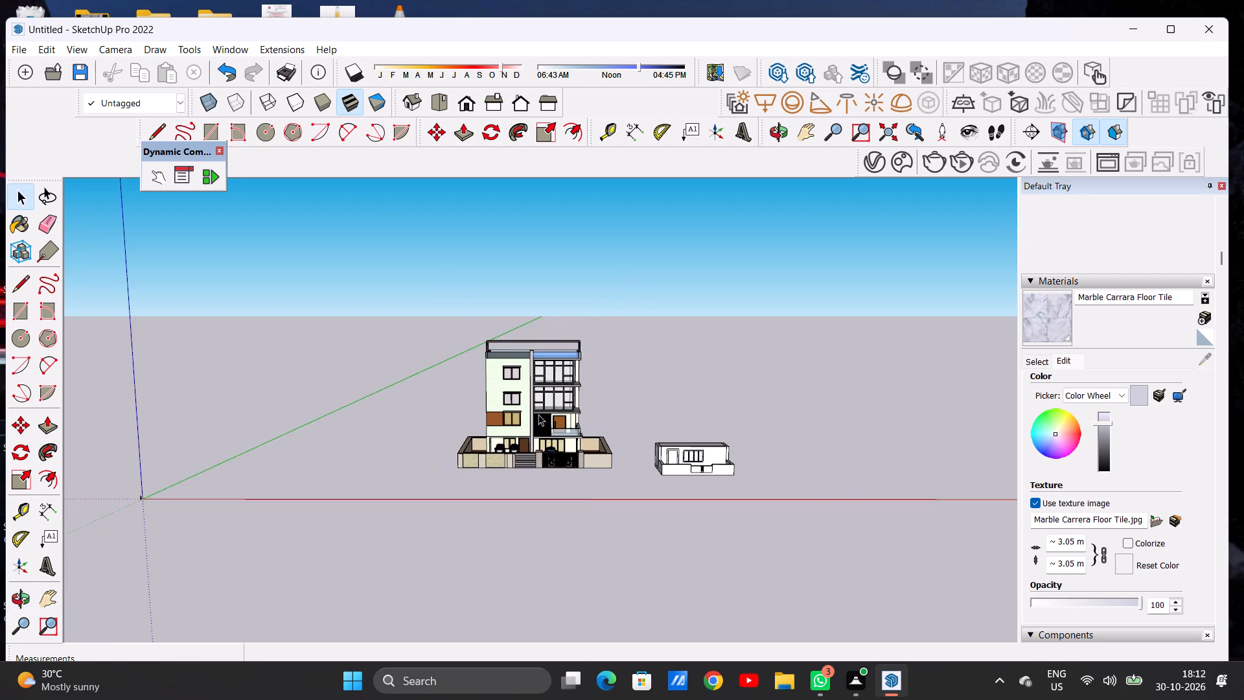
pyautogui.scroll(16, 551, 312)
pyautogui.moveTo(623, 356); pyautogui.dragTo(261, 385, button='middle')
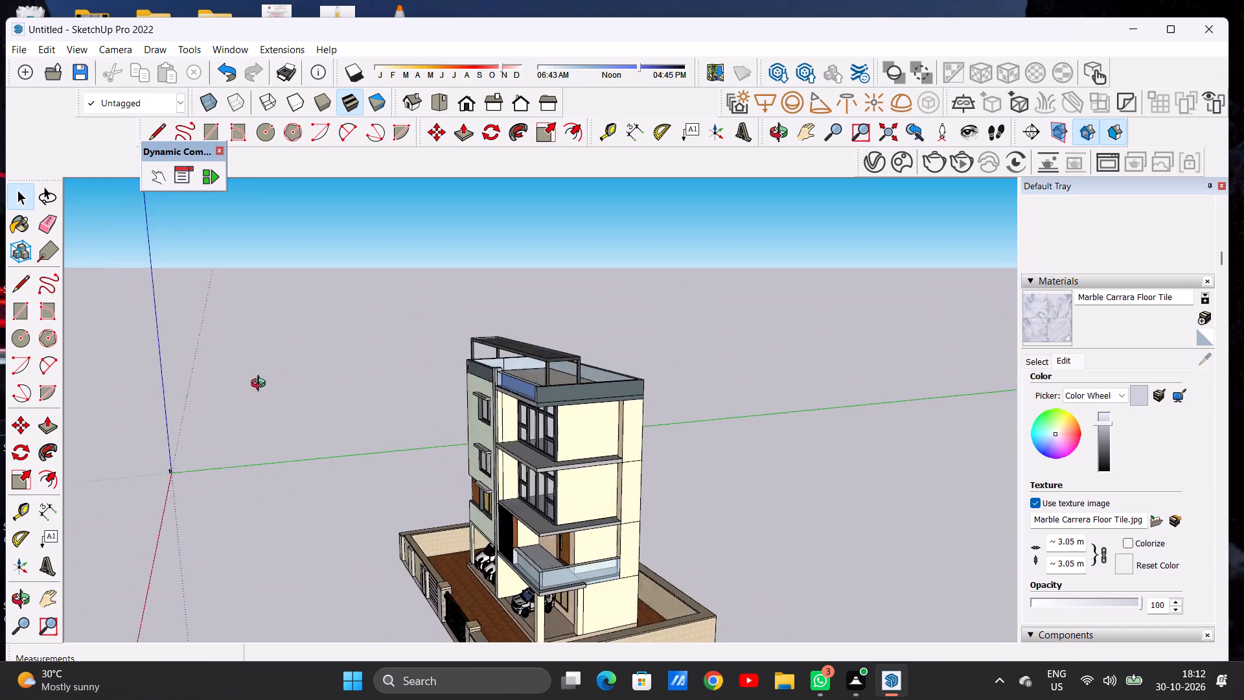
pyautogui.moveTo(261, 385); pyautogui.dragTo(207, 431, button='middle')
pyautogui.moveTo(472, 427); pyautogui.dragTo(600, 406, button='middle')
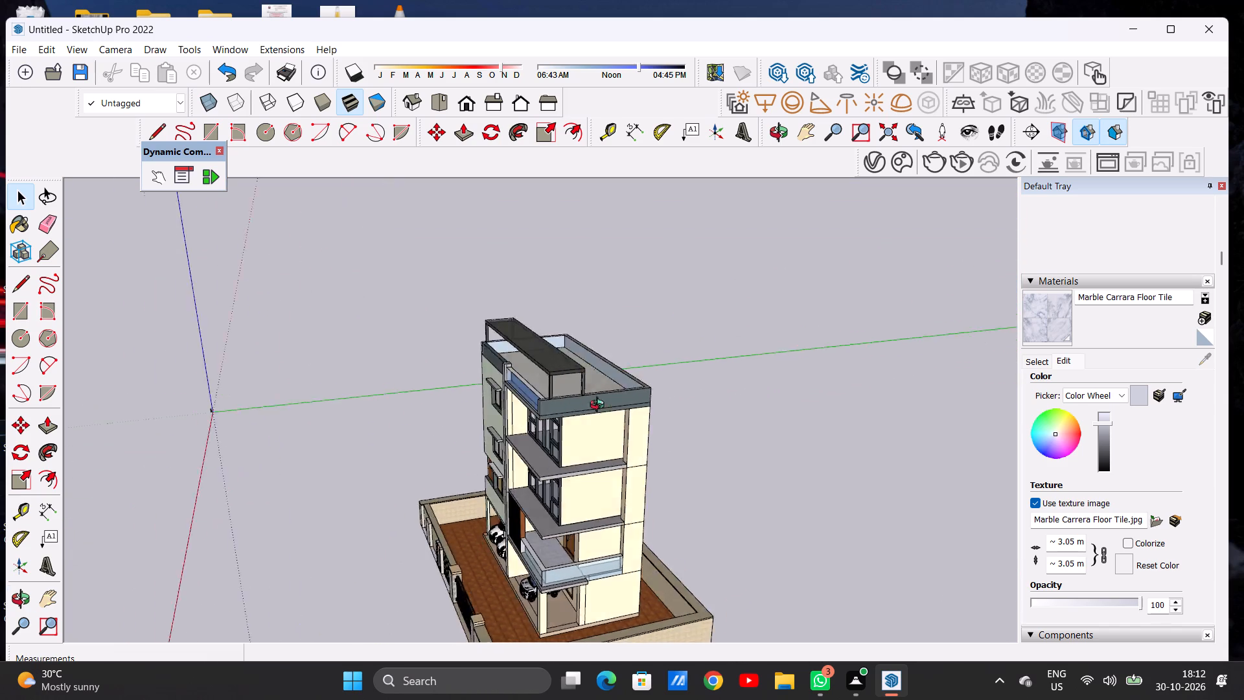
pyautogui.moveTo(600, 406); pyautogui.dragTo(798, 374, button='middle')
pyautogui.scroll(-6, 647, 364)
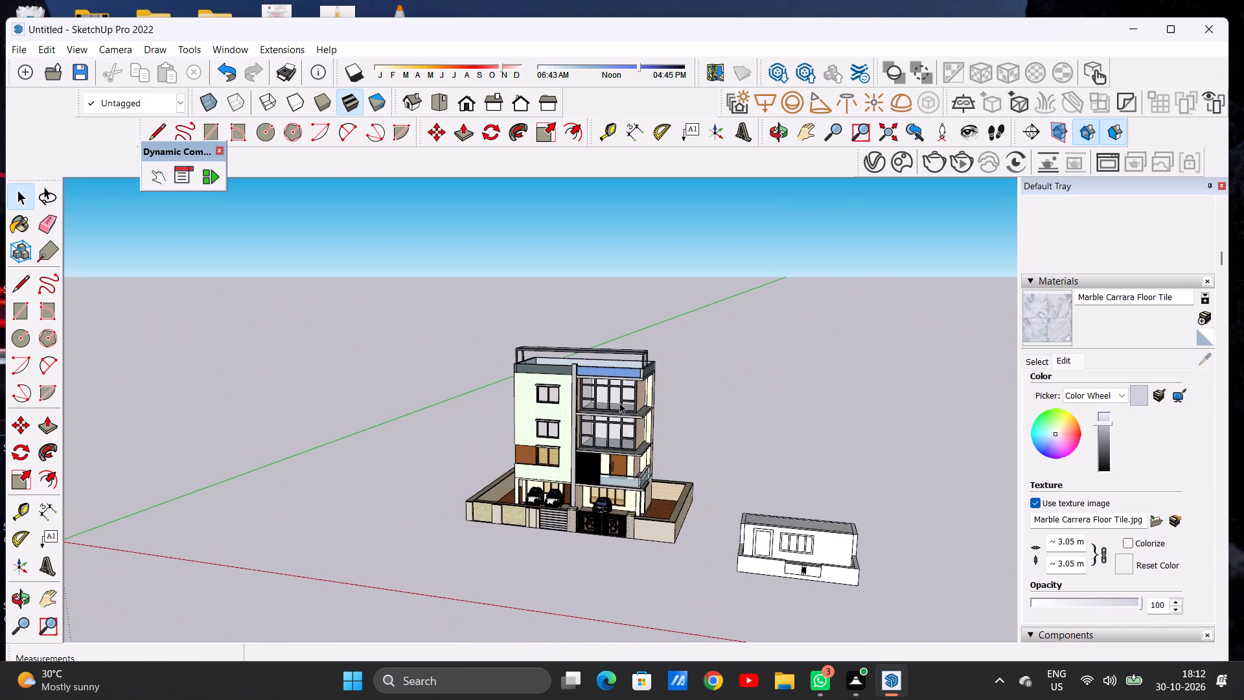
pyautogui.moveTo(618, 408); pyautogui.dragTo(688, 425, button='middle')
pyautogui.scroll(7, 616, 389)
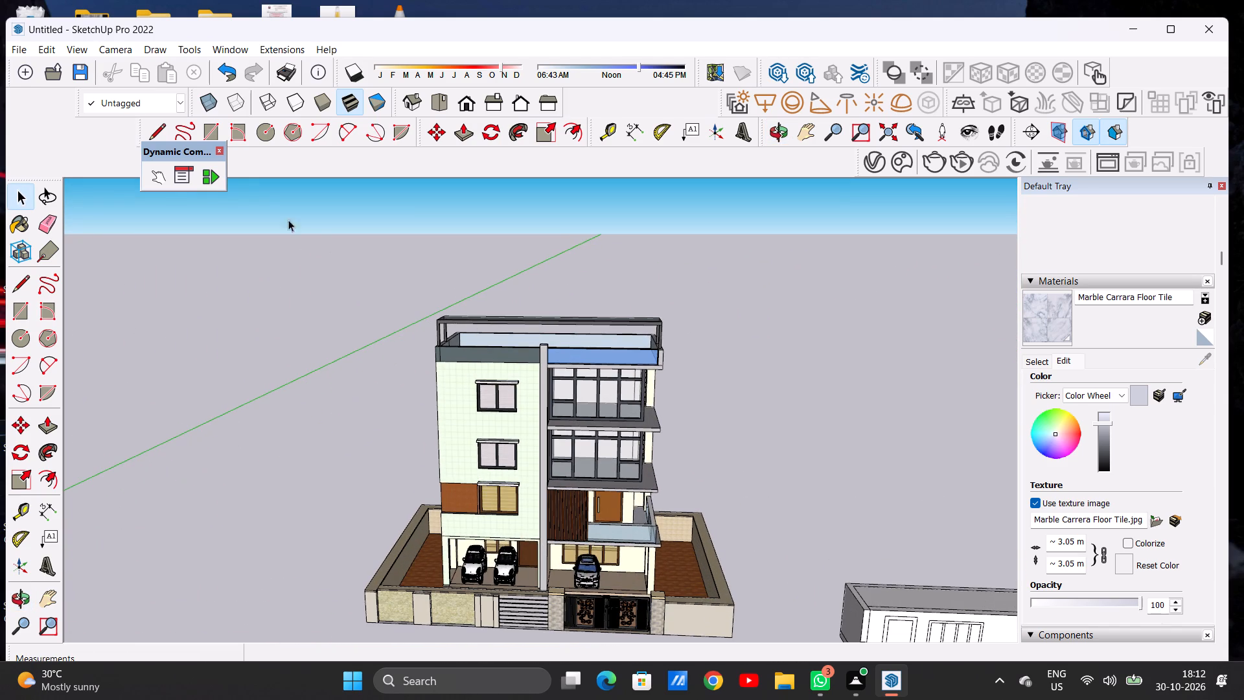
# Import the chau+cay plant model from the Downloads folder, accepting the file version notice.
pyautogui.click(22, 43)
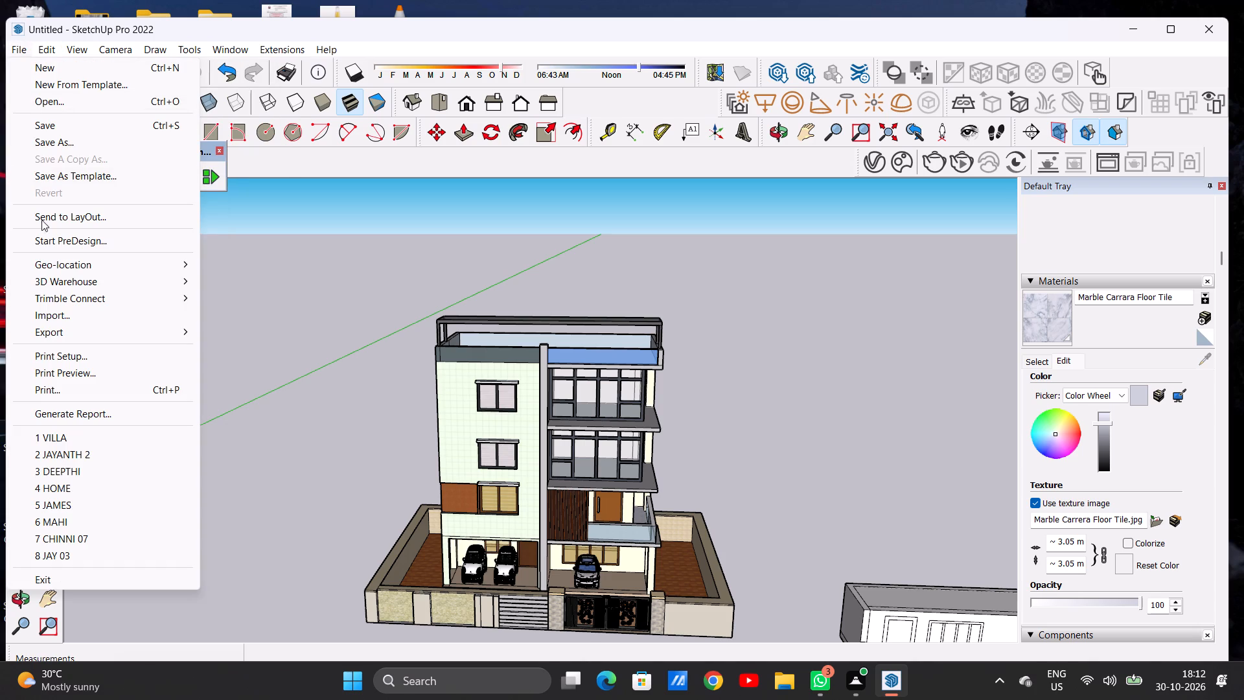
pyautogui.click(69, 318)
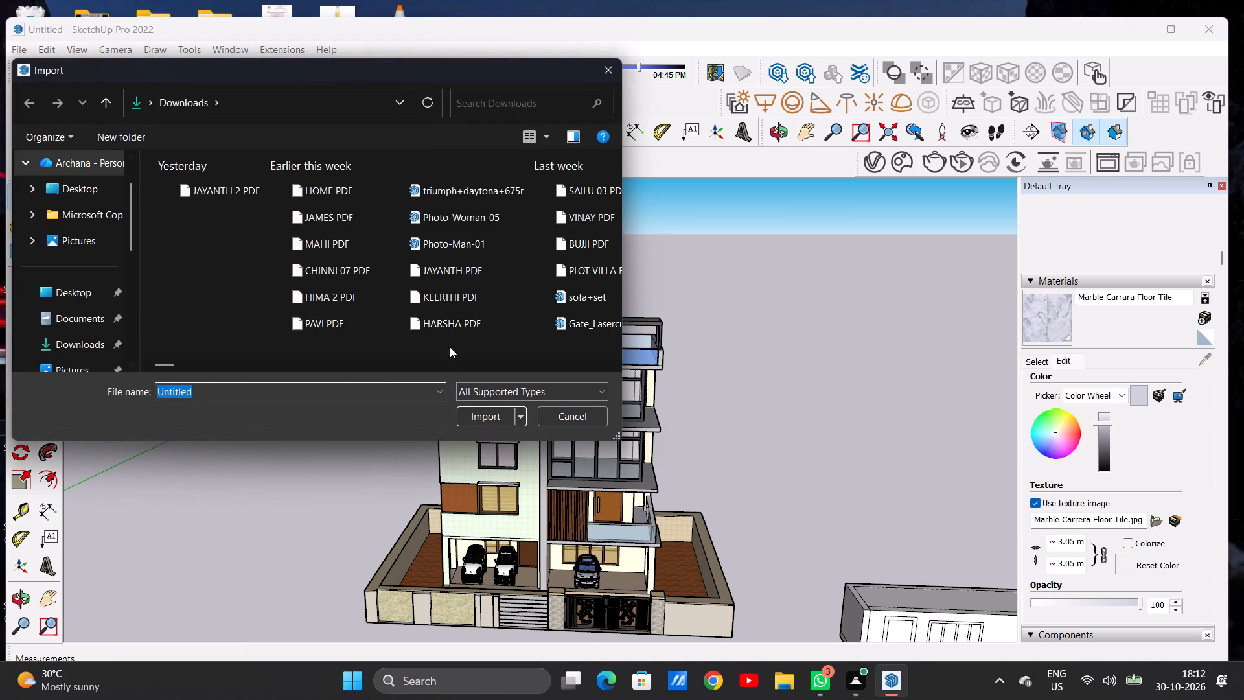
pyautogui.click(614, 366)
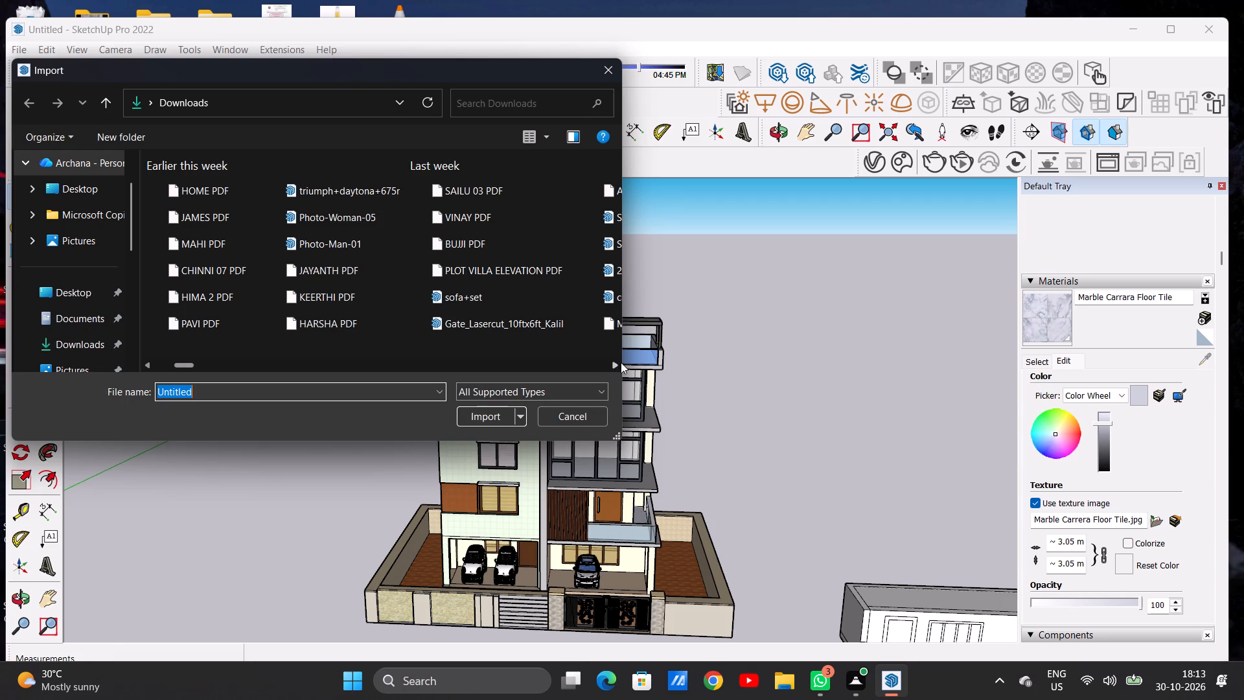
pyautogui.click(614, 364)
pyautogui.click(614, 364)
pyautogui.click(614, 364)
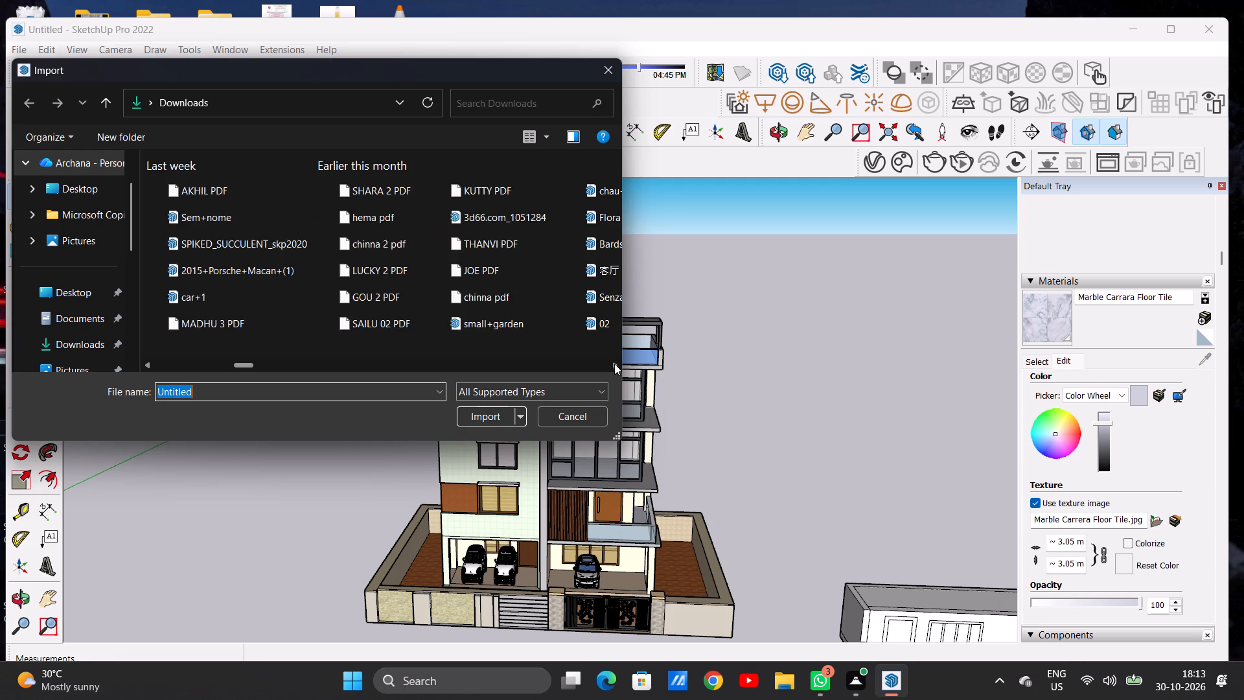
pyautogui.click(614, 364)
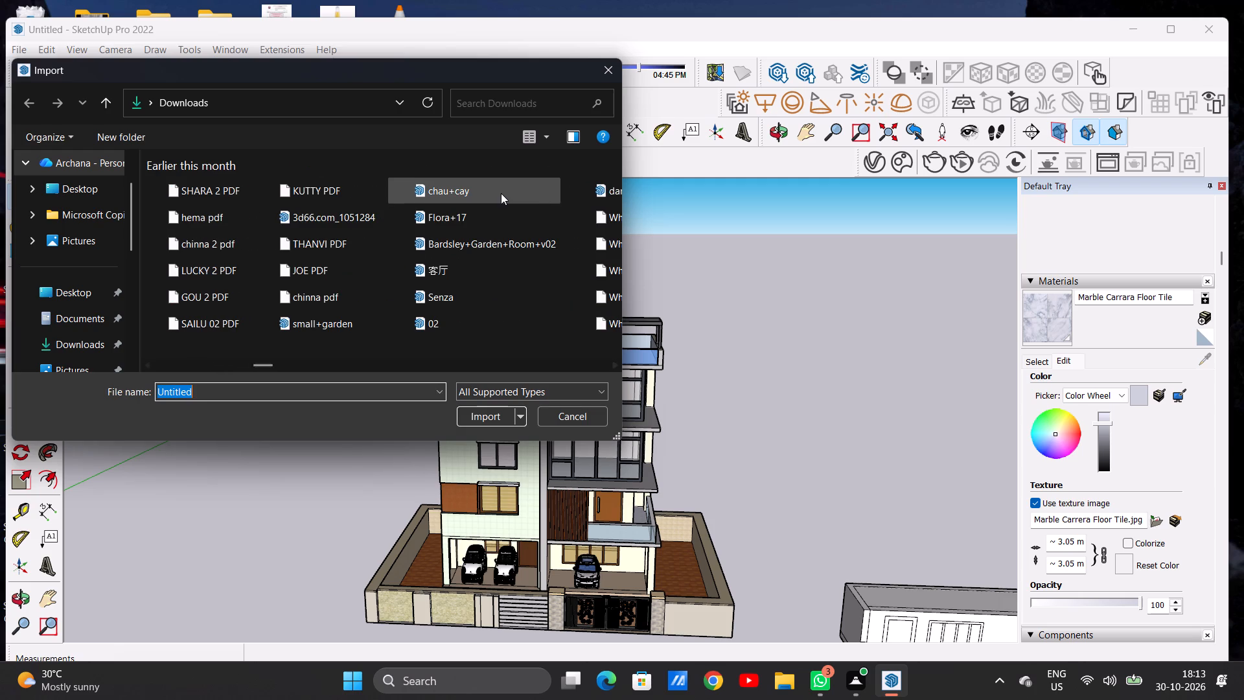
pyautogui.doubleClick(501, 193)
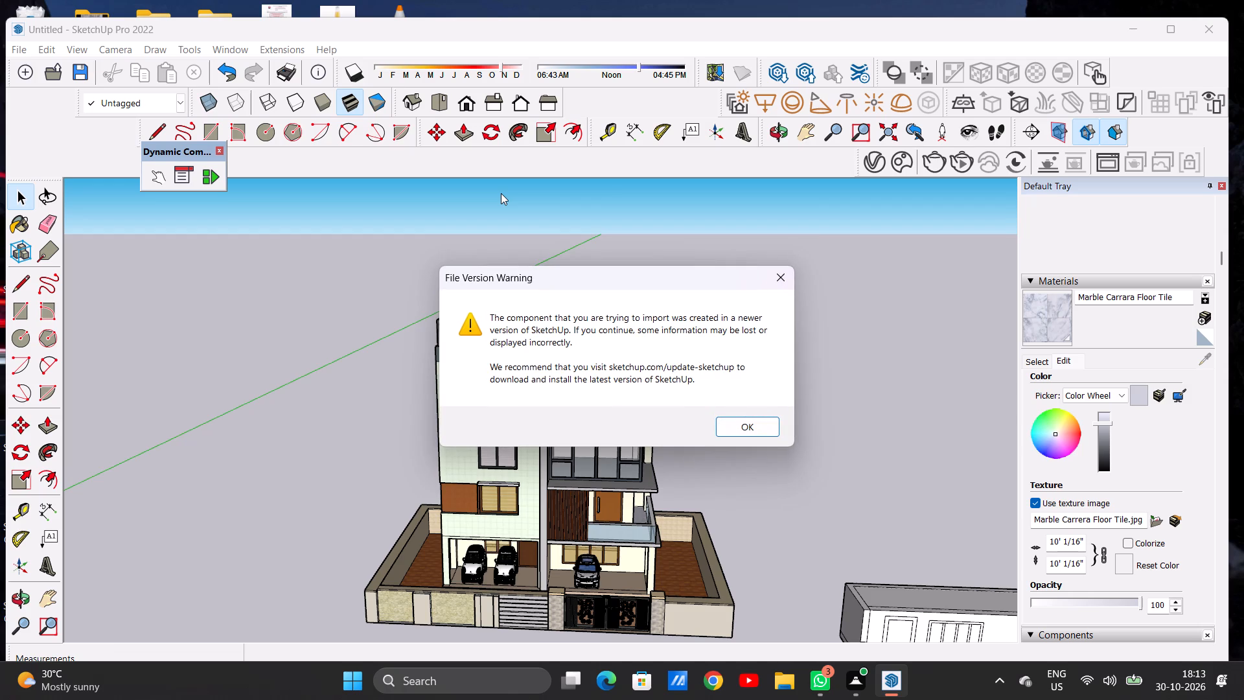
pyautogui.click(737, 425)
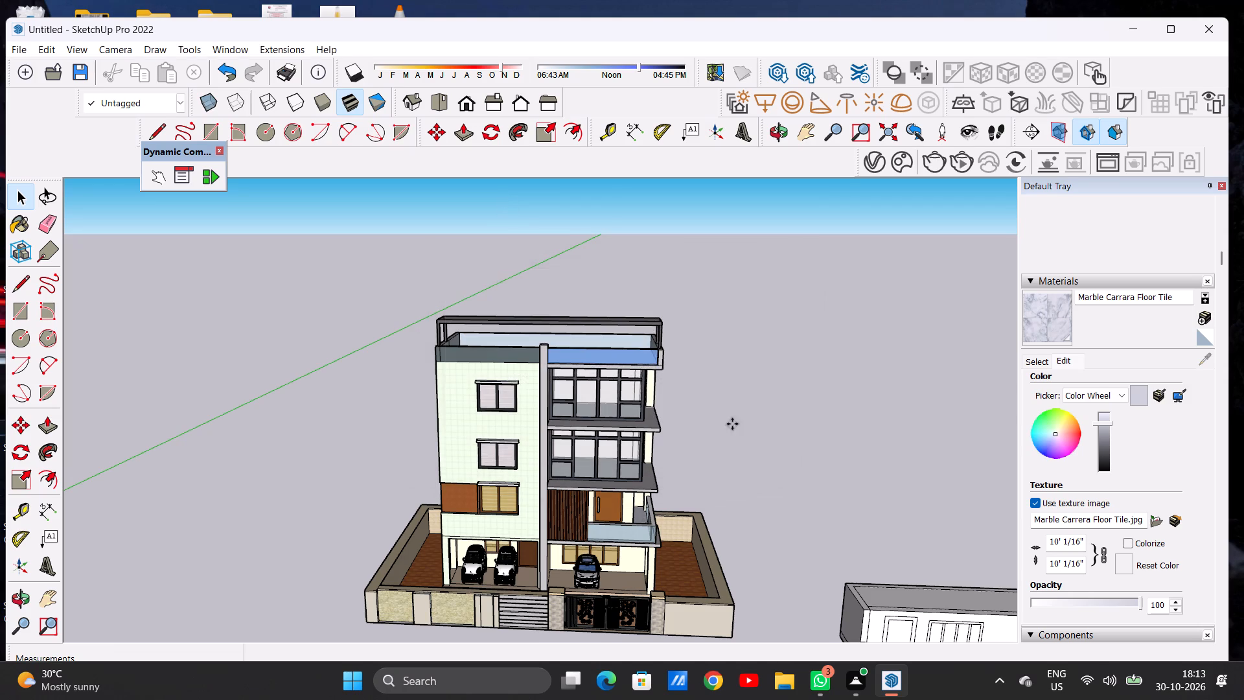
# Place the imported potted plant on the rooftop terrace floor, near the corner where the dark front parapet meets the side parapet.
pyautogui.scroll(6, 557, 344)
pyautogui.moveTo(603, 342); pyautogui.dragTo(598, 344, button='middle')
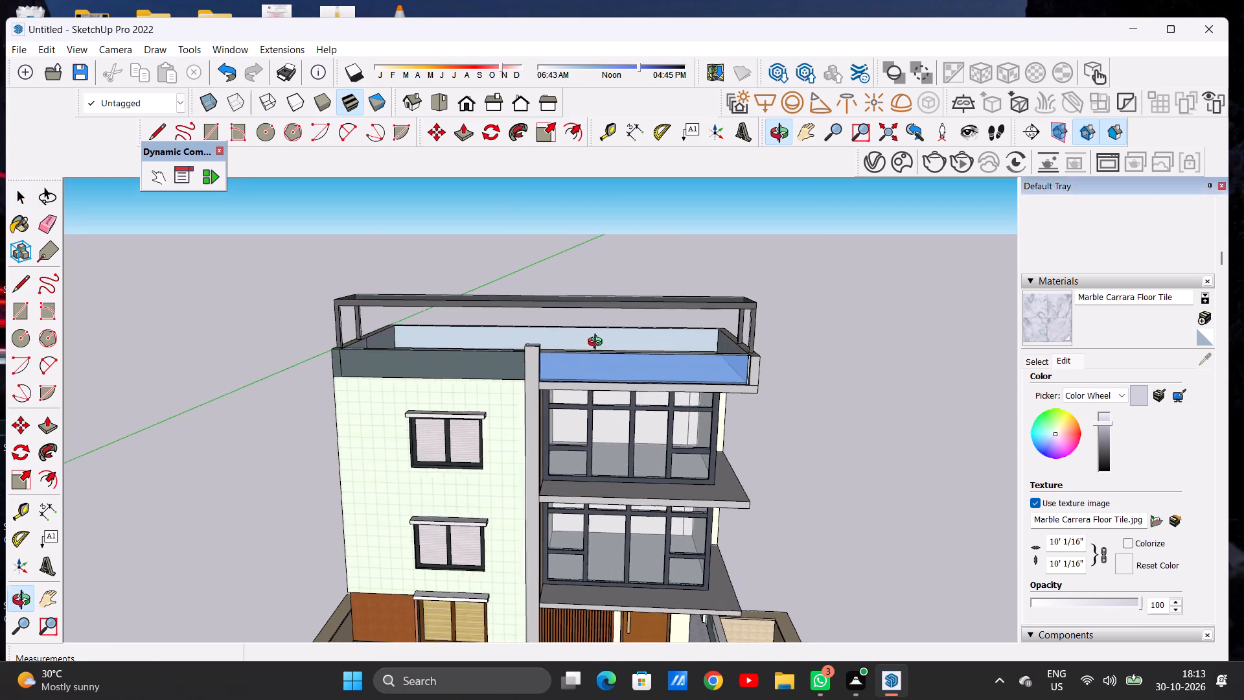
pyautogui.moveTo(598, 344); pyautogui.dragTo(356, 348, button='middle')
pyautogui.moveTo(697, 336); pyautogui.dragTo(380, 331, button='middle')
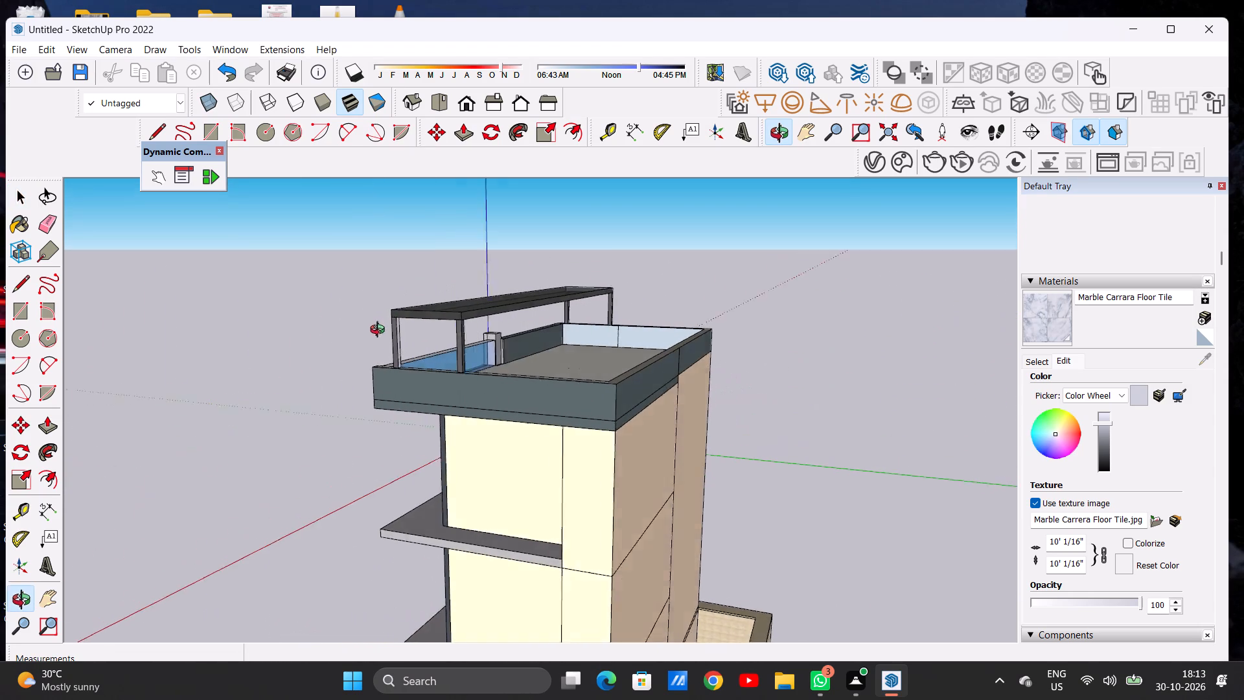
pyautogui.moveTo(380, 331); pyautogui.dragTo(375, 335, button='middle')
pyautogui.moveTo(580, 328); pyautogui.dragTo(356, 373, button='middle')
pyautogui.scroll(3, 560, 364)
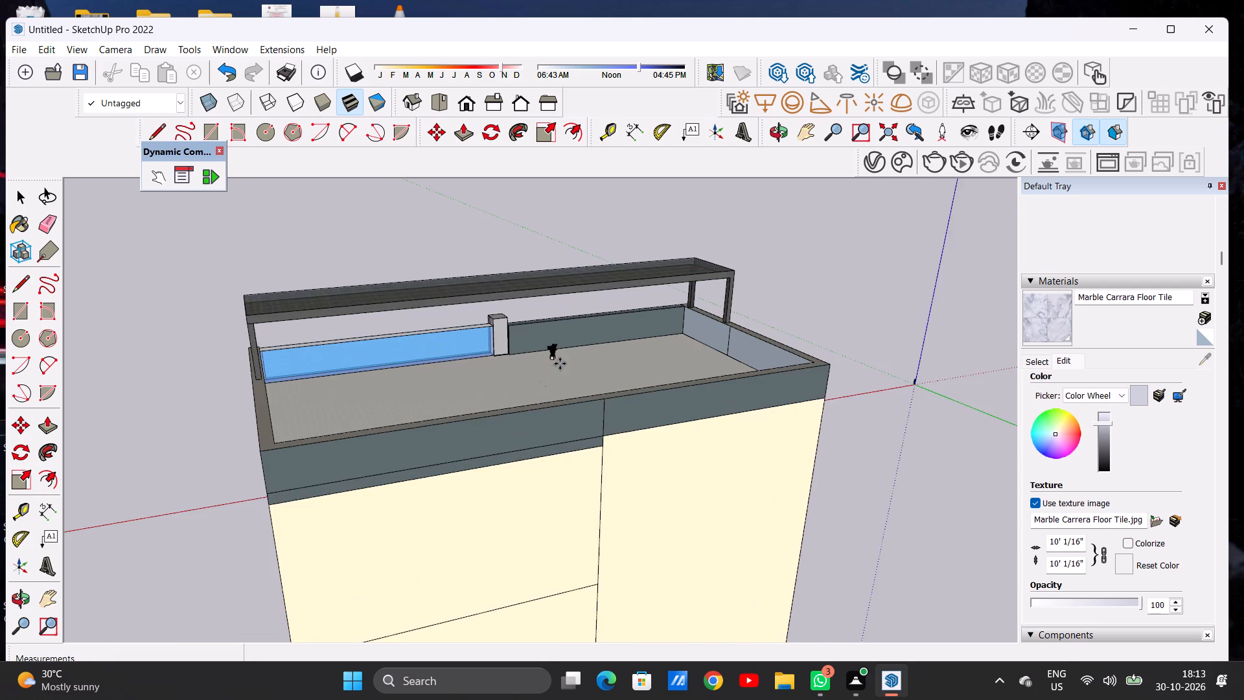
pyautogui.scroll(9, 642, 353)
pyautogui.scroll(-1, 706, 350)
pyautogui.scroll(6, 706, 350)
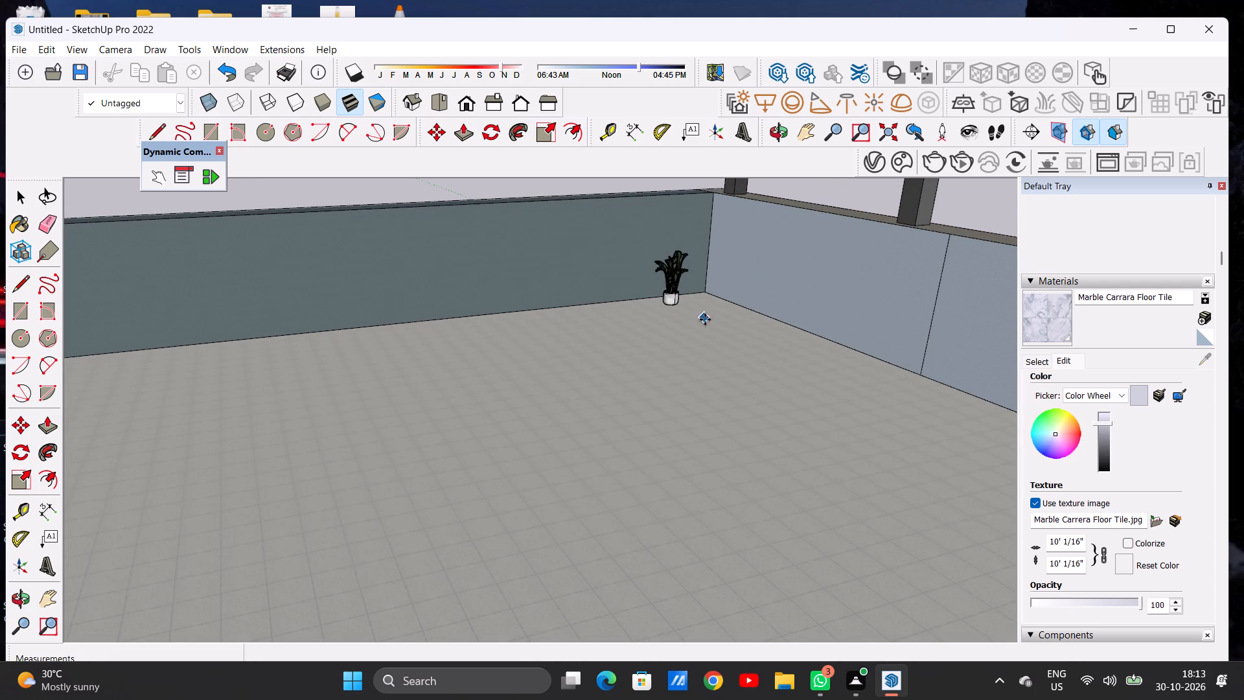
pyautogui.click(719, 332)
pyautogui.press('space')
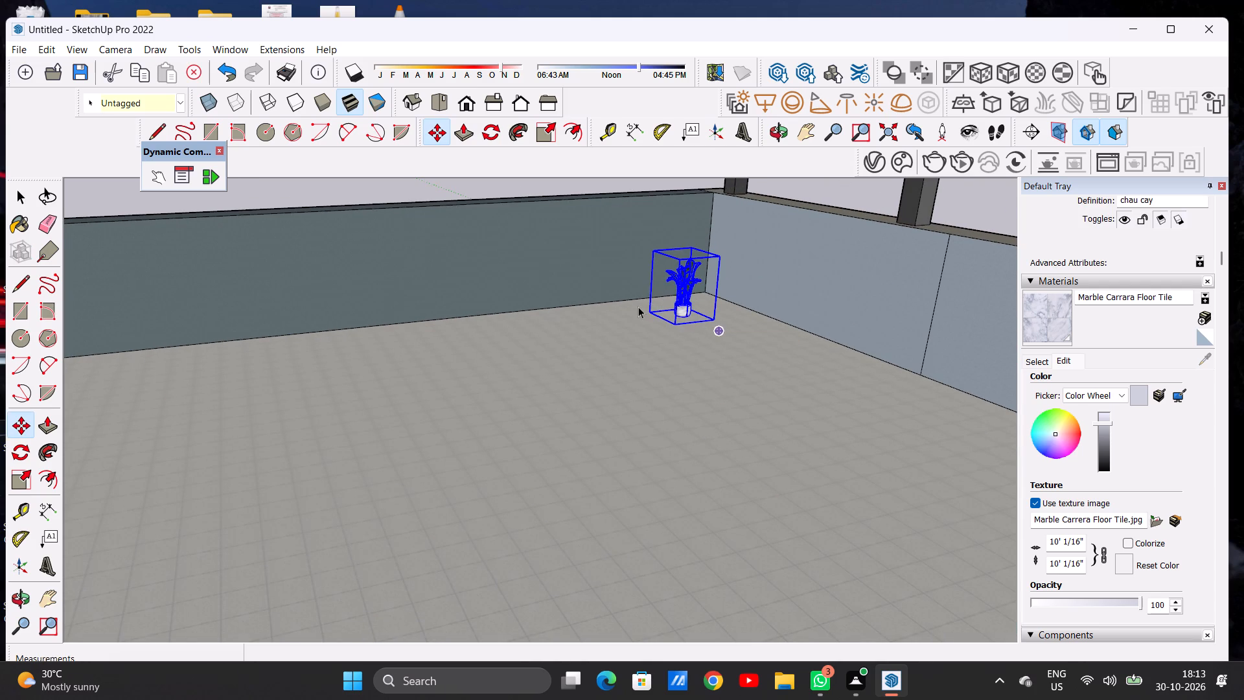
# Move the potted plant about 4 ft across the terrace floor toward the dark front parapet.
pyautogui.moveTo(645, 323); pyautogui.dragTo(707, 382, button='middle')
pyautogui.scroll(7, 689, 296)
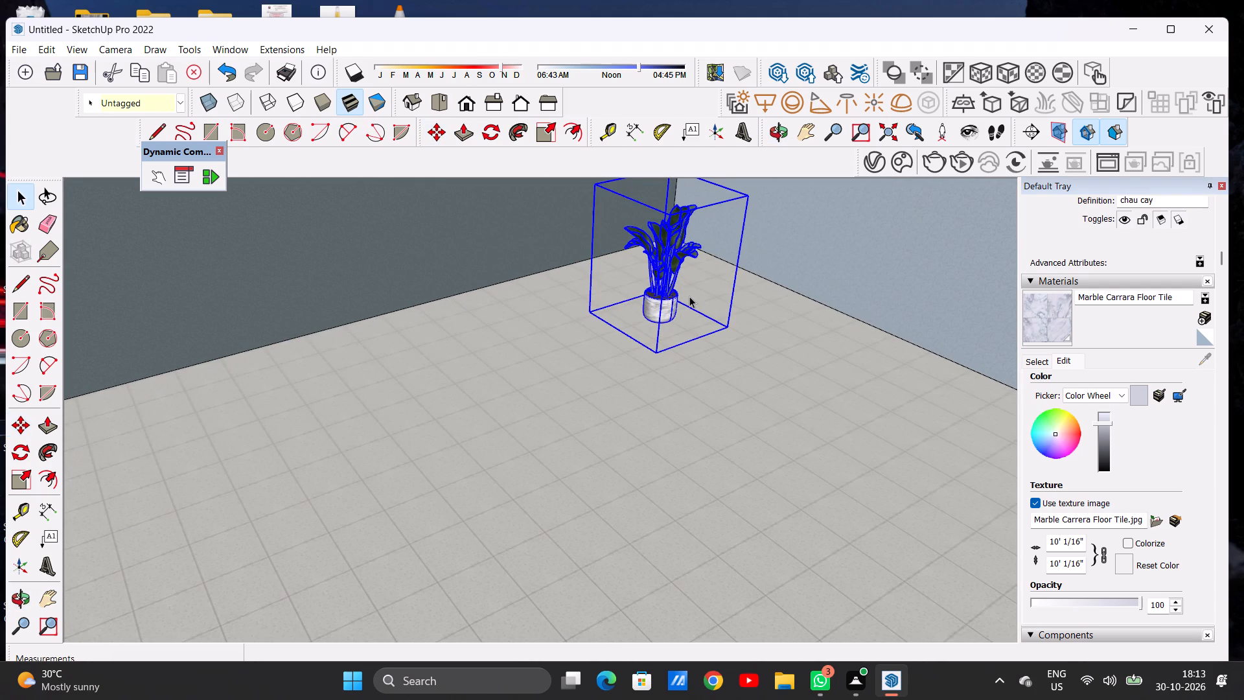
pyautogui.press('m')
pyautogui.click(594, 312)
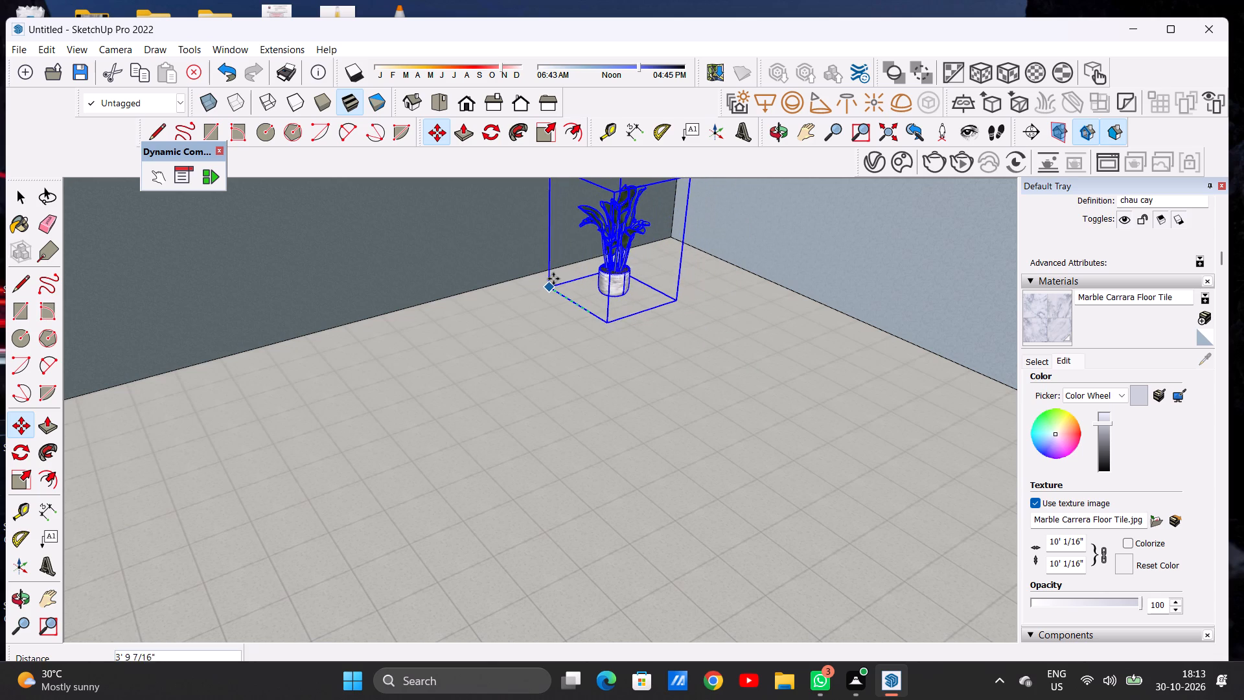
pyautogui.click(546, 277)
pyautogui.press('space')
# Scale the potted plant by about 1.74 vertically, about 2.2 along the red axis and 2.00 along the green axis.
pyautogui.scroll(-9, 605, 367)
pyautogui.click(540, 128)
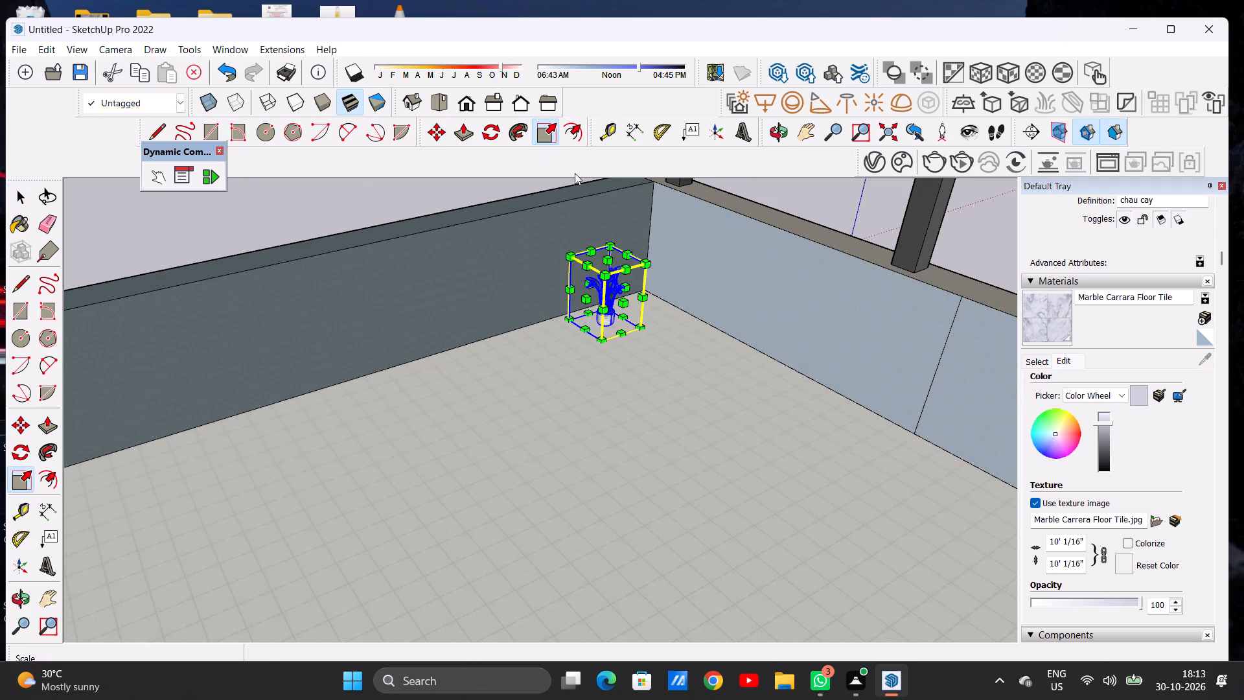
pyautogui.click(606, 257)
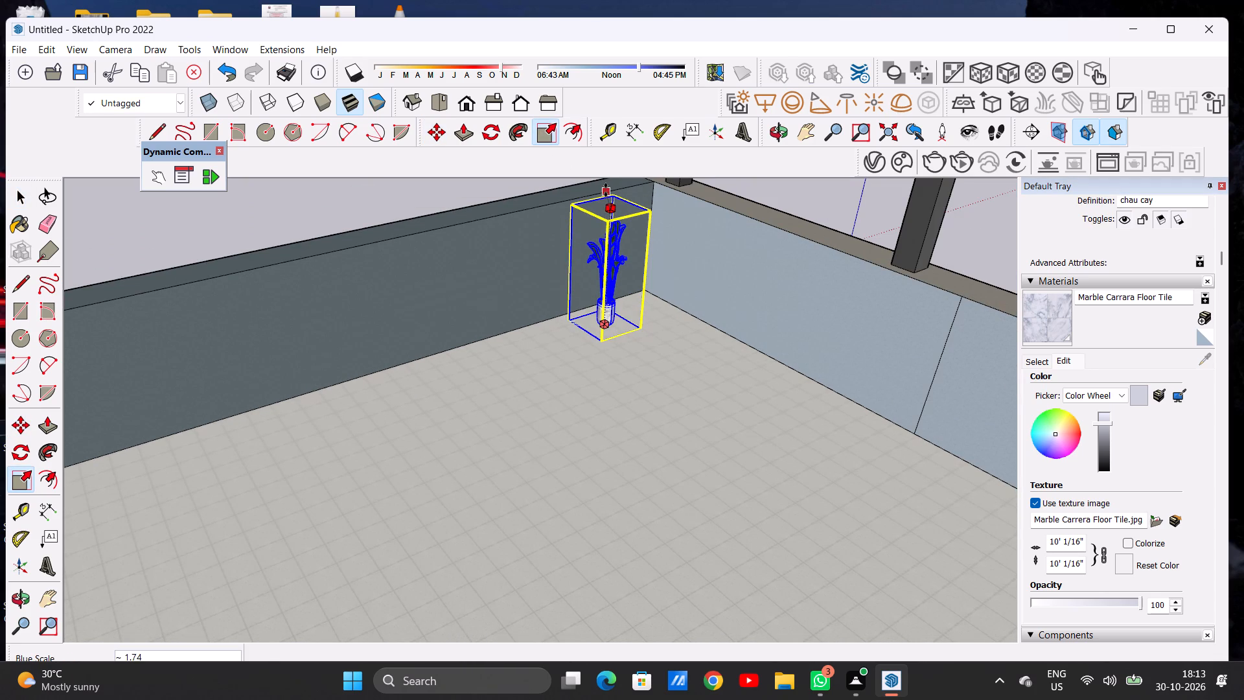
pyautogui.click(606, 190)
pyautogui.click(588, 278)
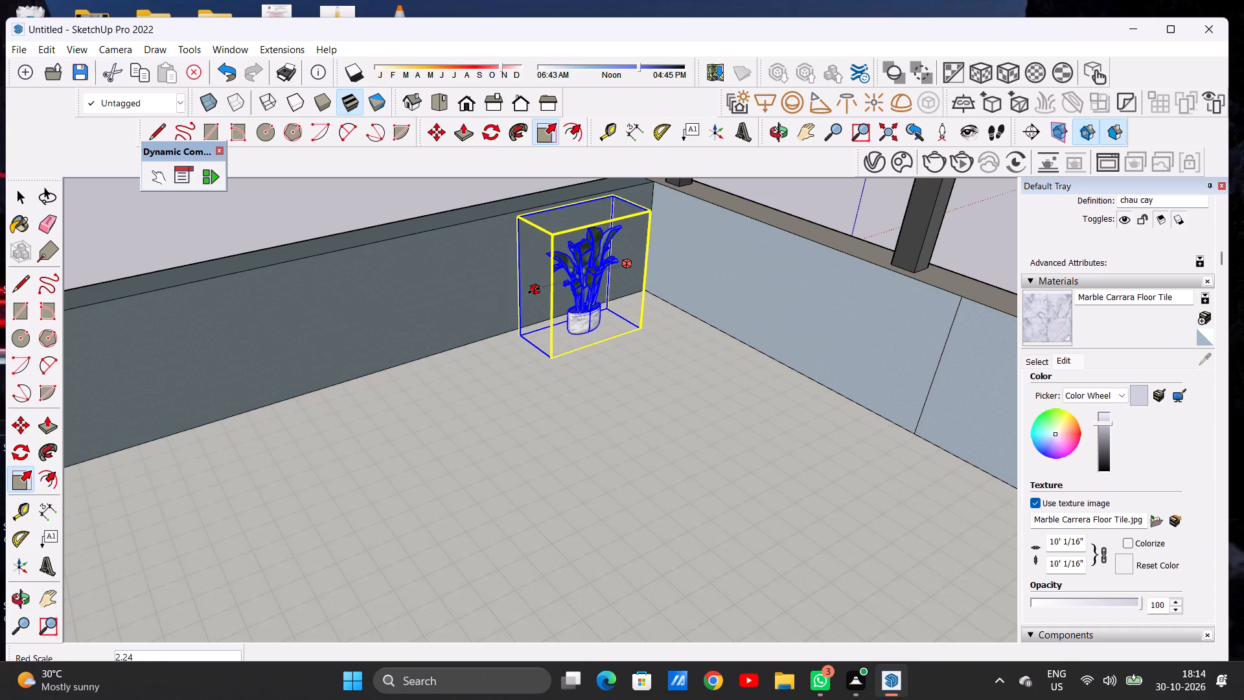
pyautogui.click(540, 288)
pyautogui.click(599, 287)
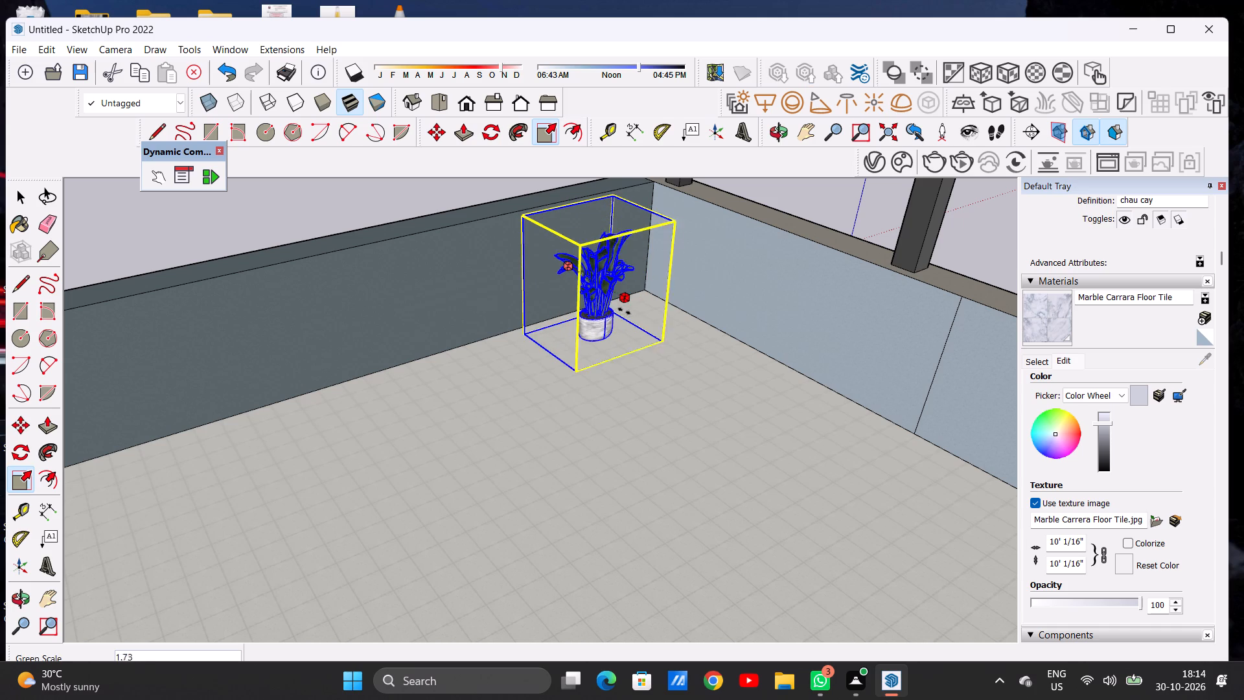
pyautogui.click(630, 319)
pyautogui.scroll(-1, 600, 309)
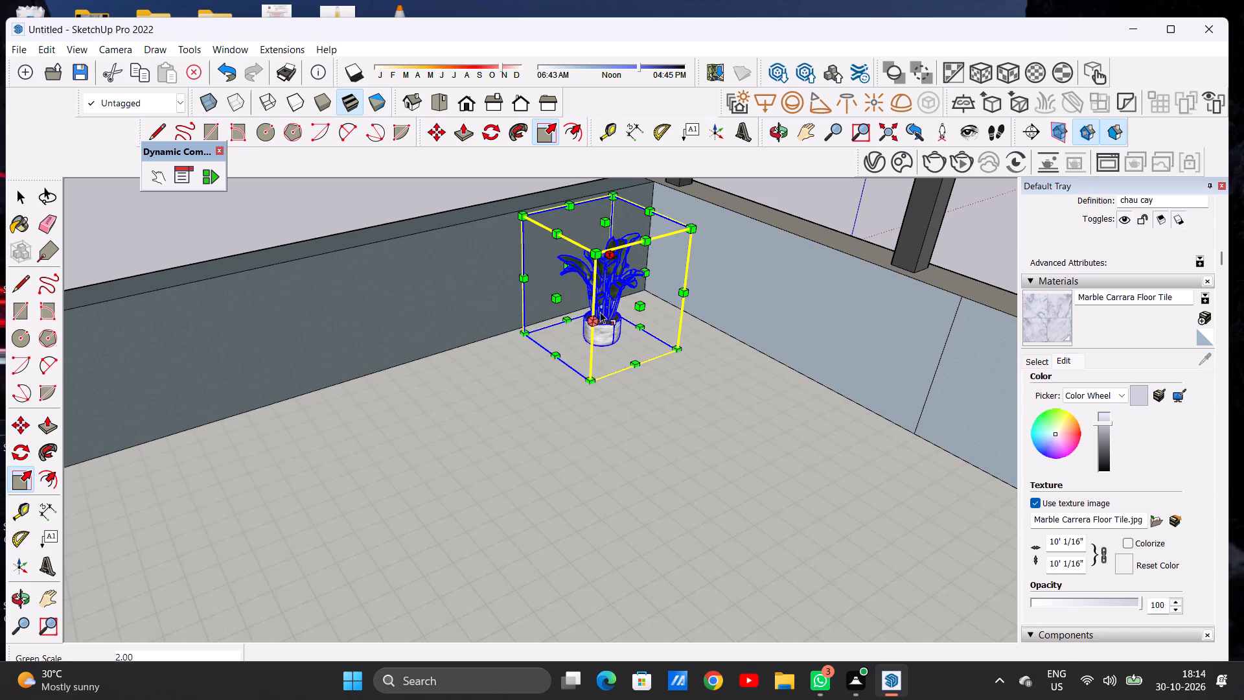
# Scale the potted plant vertically by another 1.50 and deselect it.
pyautogui.scroll(-8, 600, 312)
pyautogui.click(605, 277)
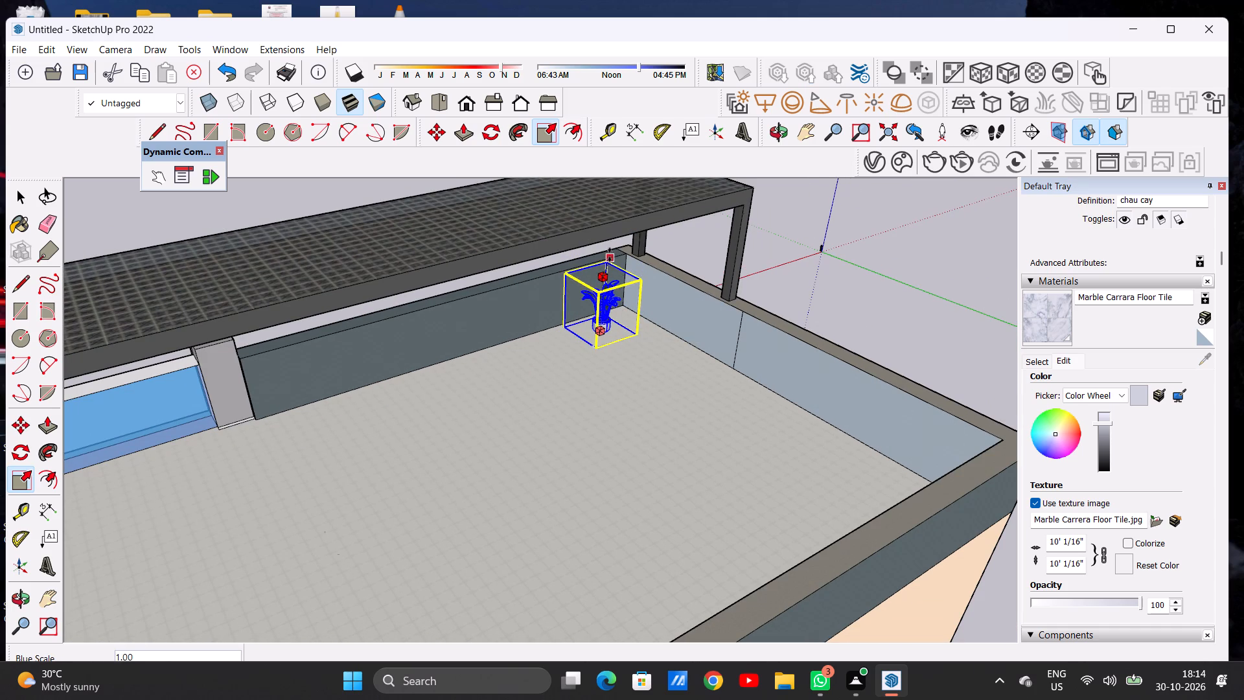
pyautogui.scroll(5, 605, 255)
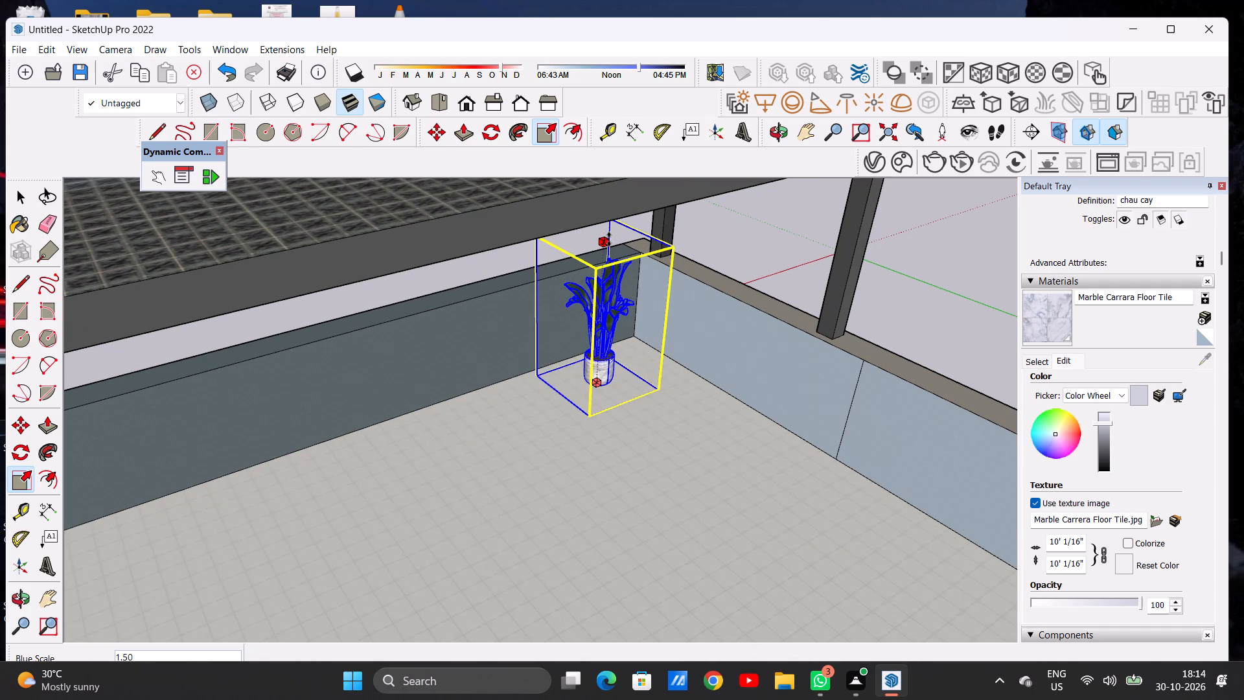
pyautogui.click(609, 239)
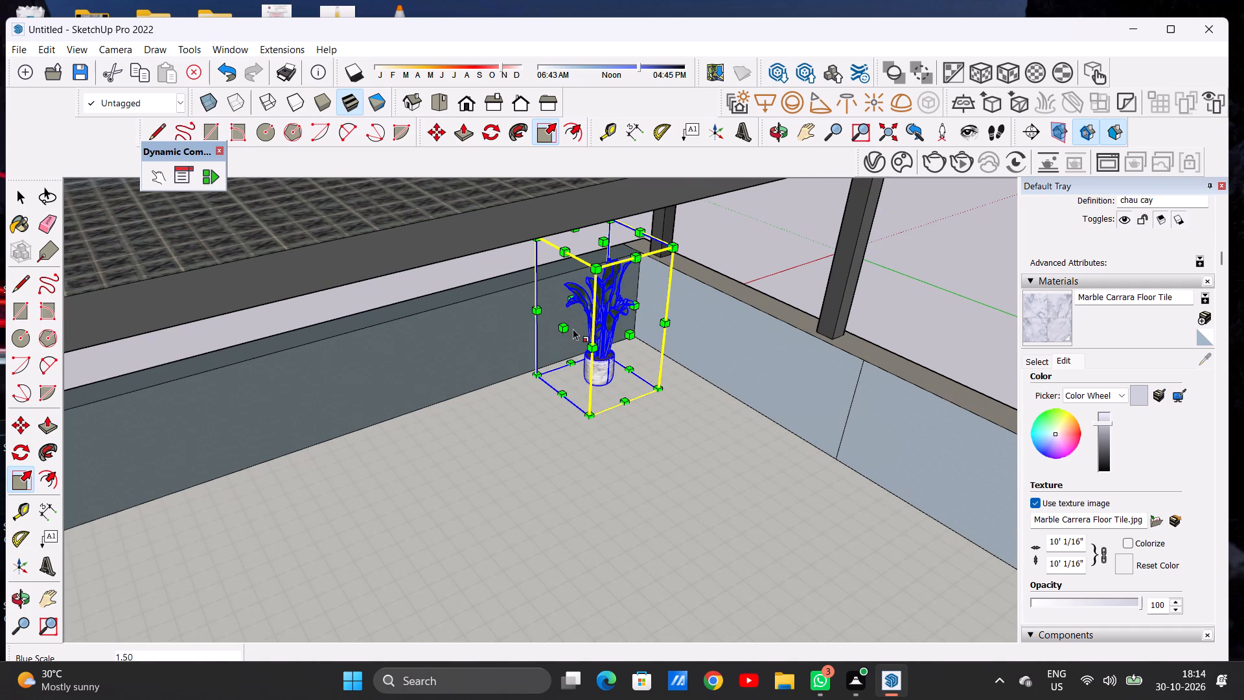
pyautogui.press('space')
pyautogui.scroll(-9, 619, 391)
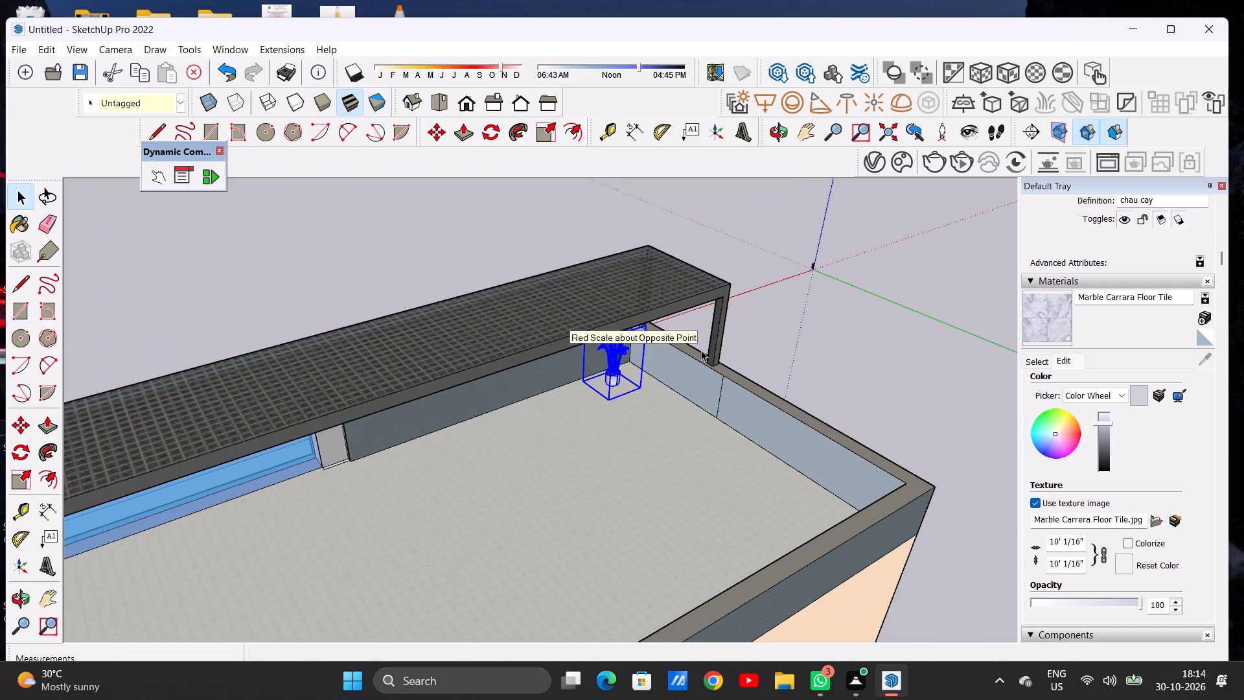
pyautogui.click(774, 324)
# Examine the rooftop plant's size against the parapet and pergola from the front and from above.
pyautogui.click(462, 99)
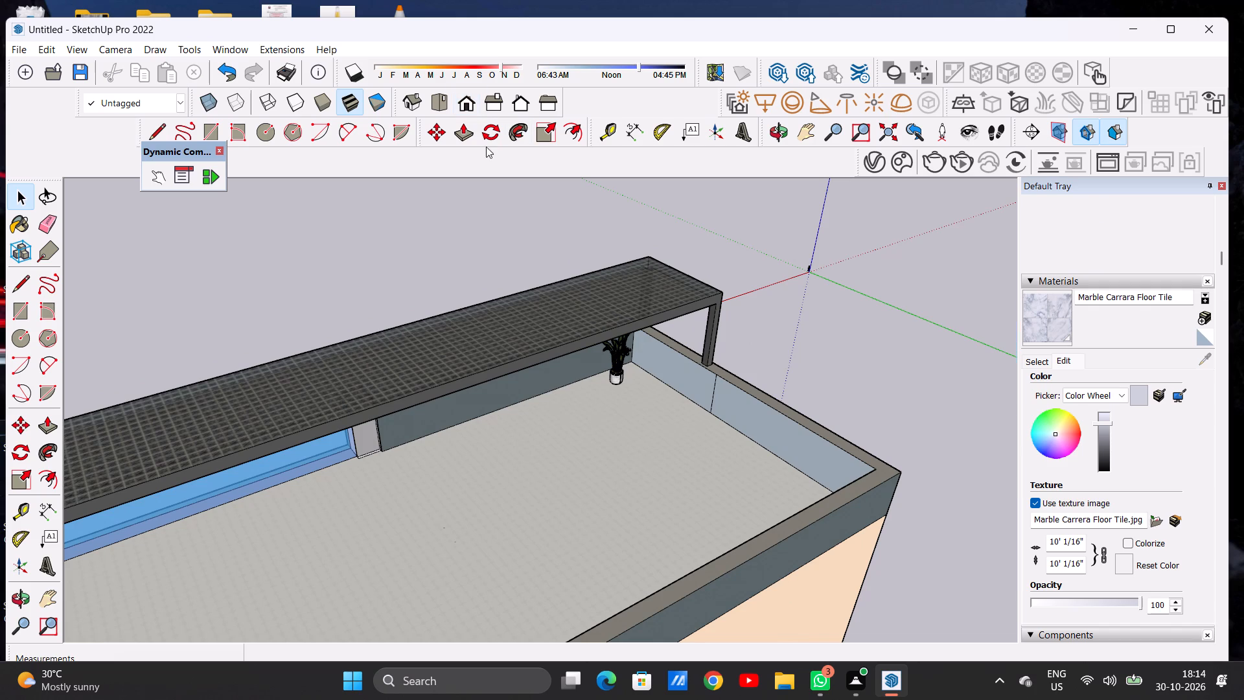
pyautogui.scroll(-5, 562, 345)
pyautogui.scroll(-6, 417, 389)
pyautogui.scroll(8, 709, 305)
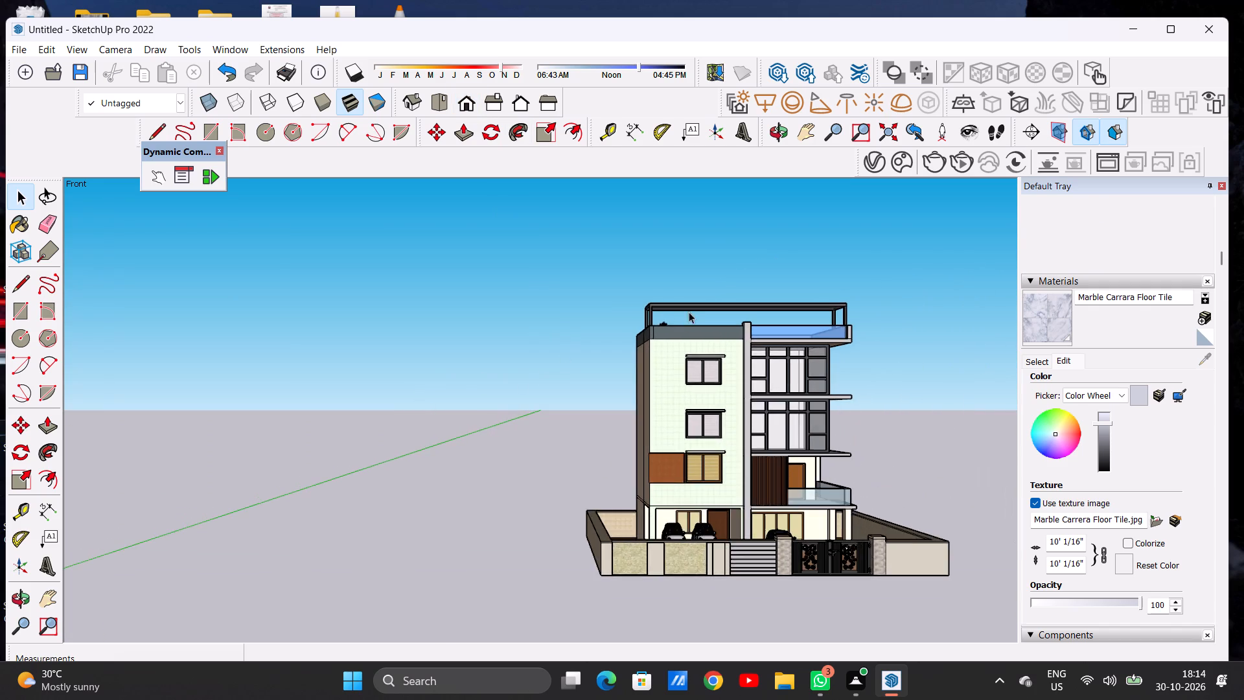
pyautogui.scroll(14, 684, 318)
pyautogui.scroll(-1, 722, 314)
pyautogui.scroll(5, 746, 307)
pyautogui.moveTo(787, 313); pyautogui.dragTo(681, 334, button='middle')
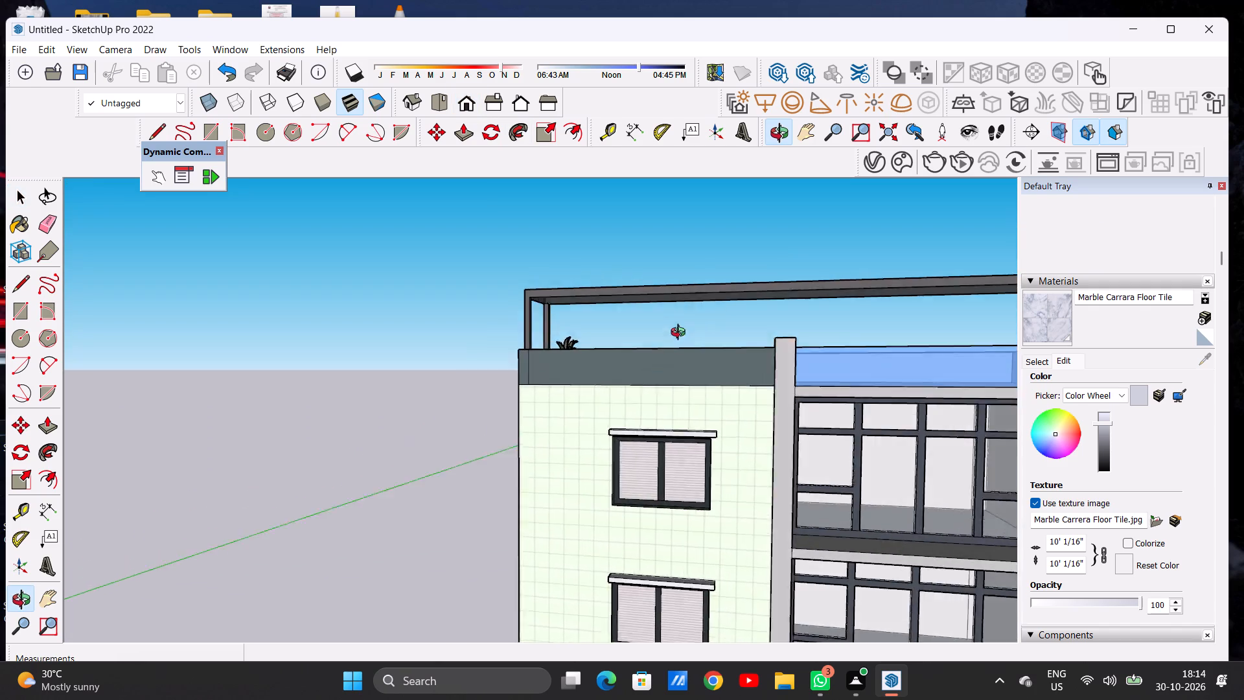
pyautogui.moveTo(681, 334); pyautogui.dragTo(365, 382, button='middle')
pyautogui.moveTo(467, 358); pyautogui.dragTo(531, 380, button='middle')
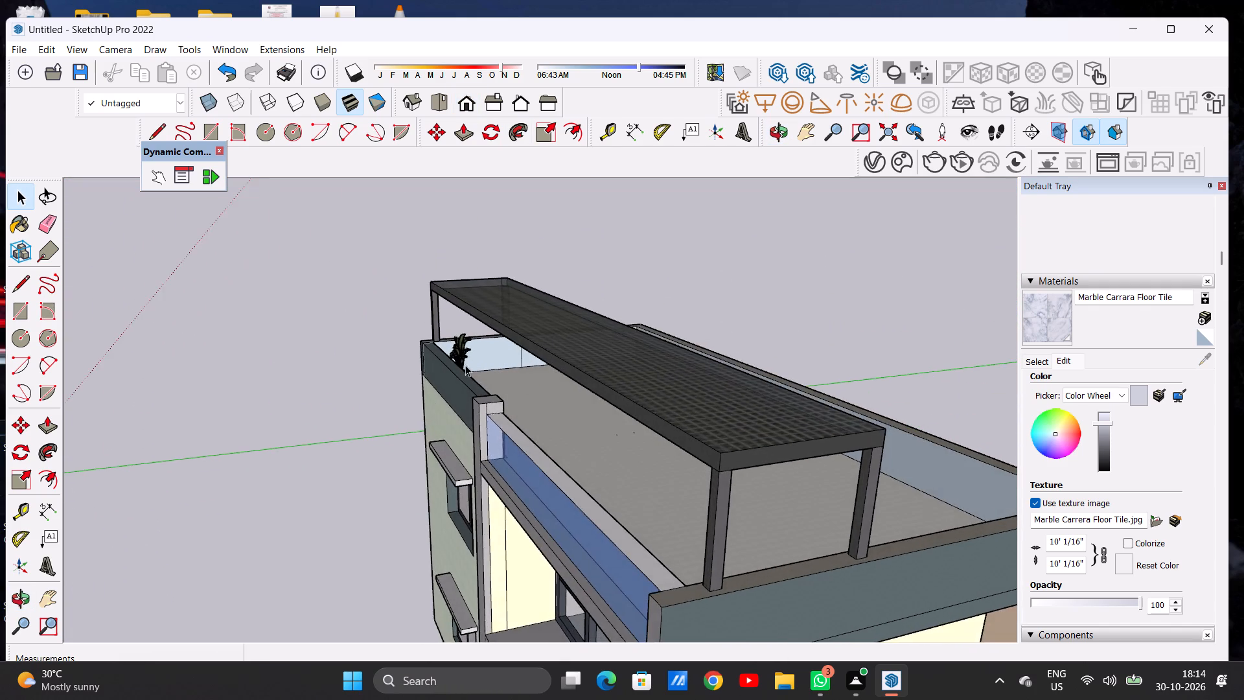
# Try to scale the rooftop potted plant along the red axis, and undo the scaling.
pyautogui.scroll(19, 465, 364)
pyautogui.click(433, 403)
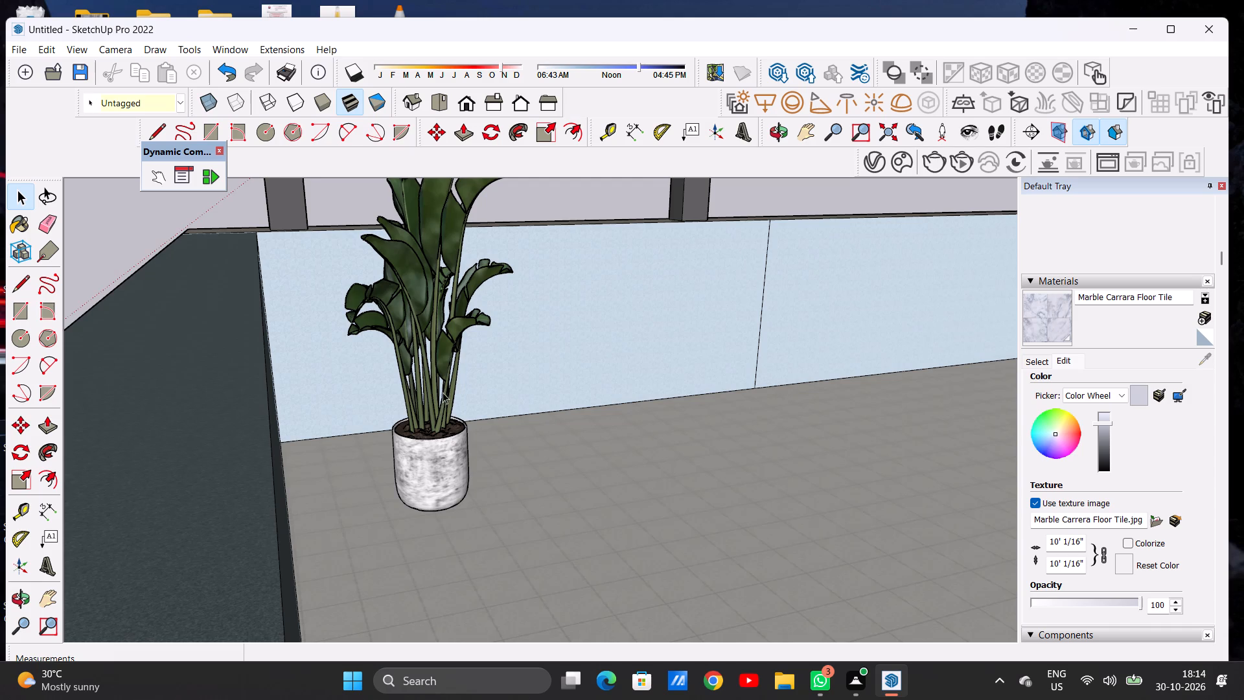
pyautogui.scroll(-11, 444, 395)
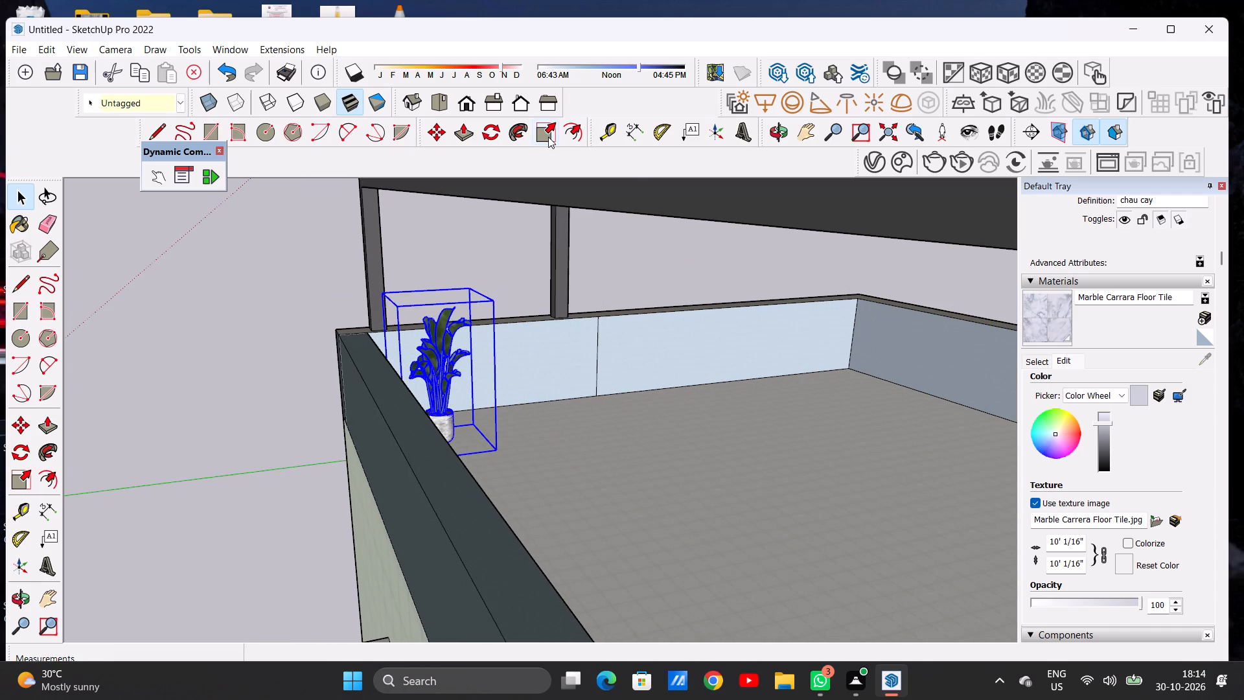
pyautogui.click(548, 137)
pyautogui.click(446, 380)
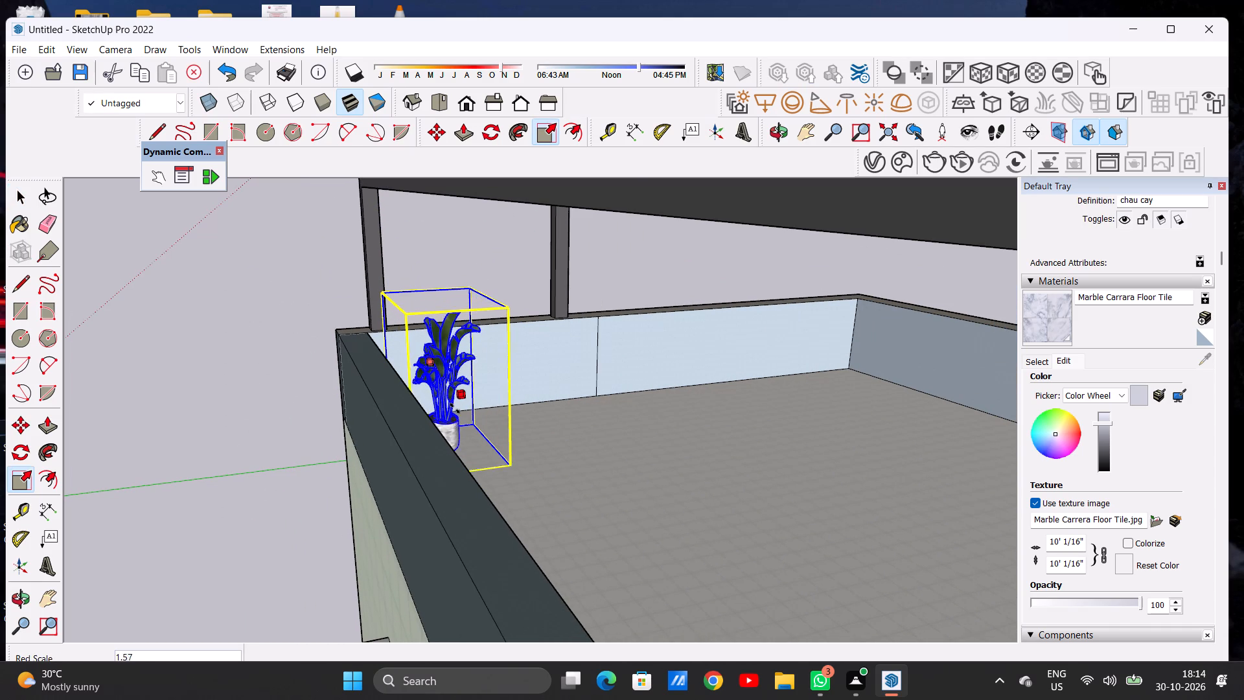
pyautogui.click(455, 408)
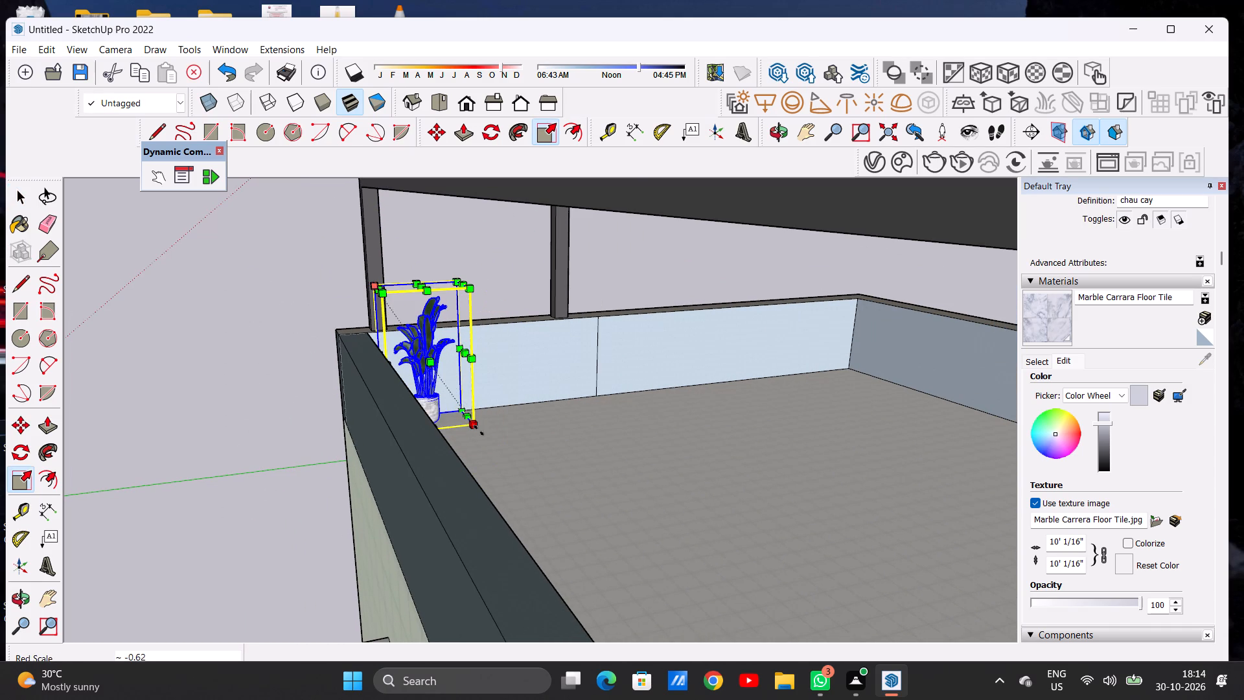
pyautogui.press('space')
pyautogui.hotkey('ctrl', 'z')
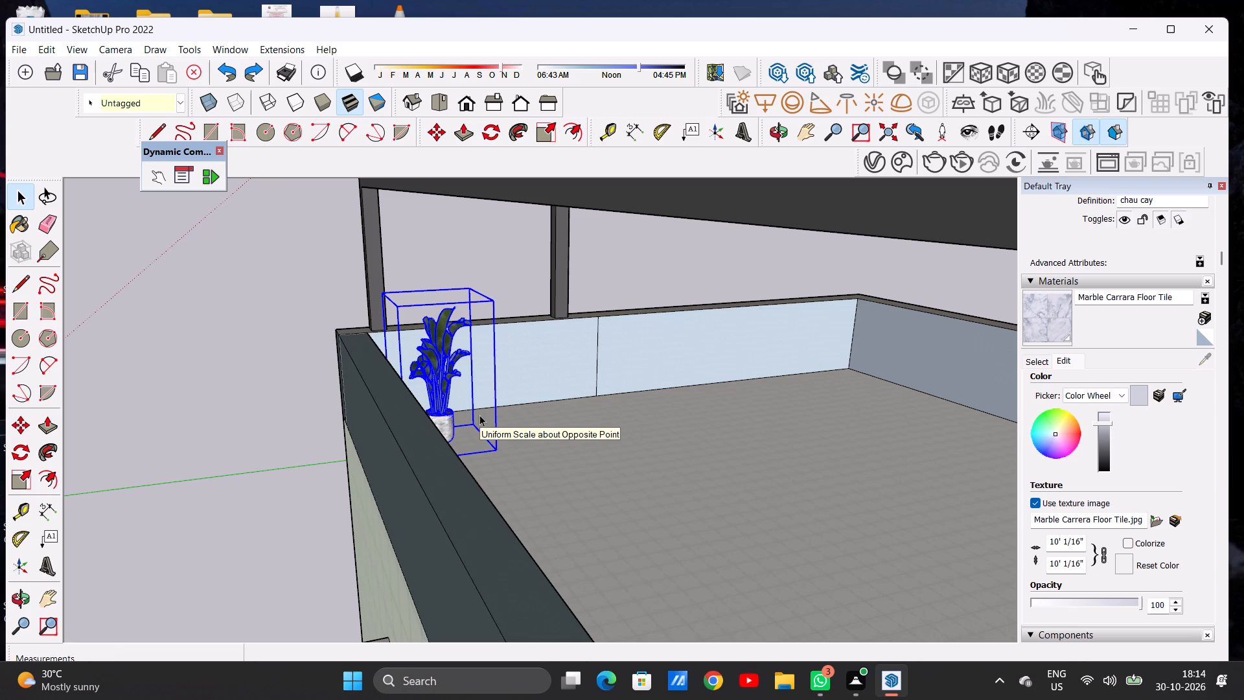
# Scale the rooftop potted plant by about 2.3 along the red axis, 1.50 along the green axis and 1.36 vertically.
pyautogui.click(540, 135)
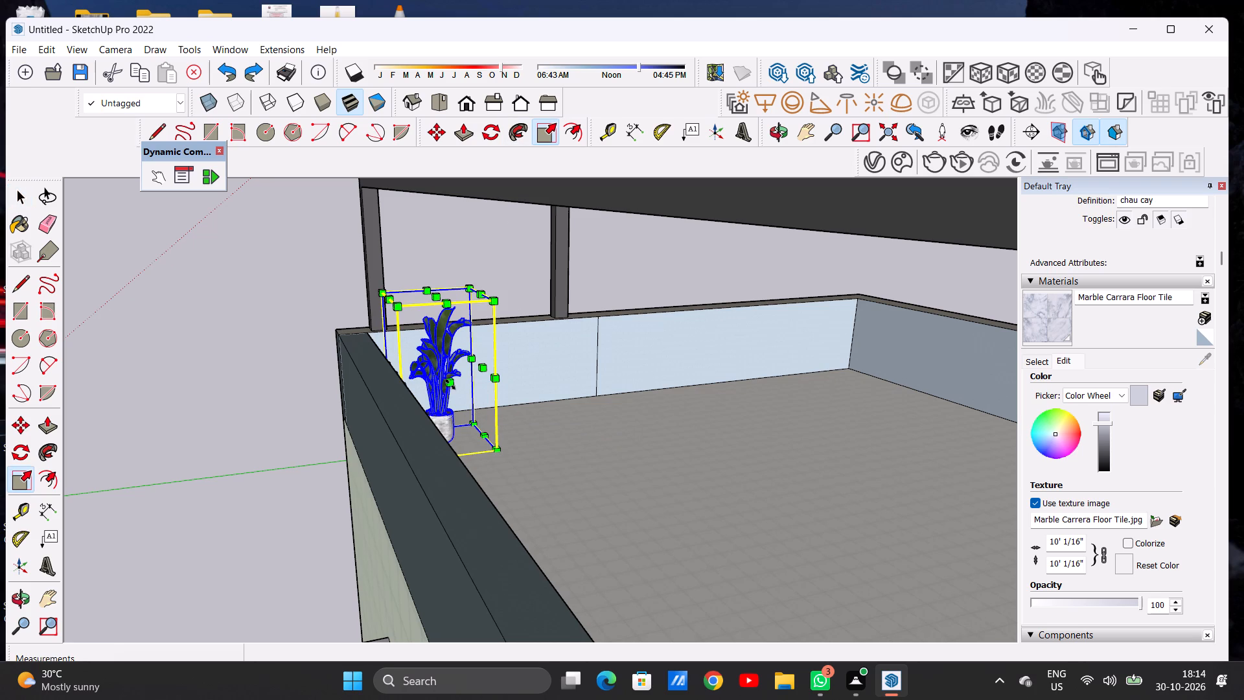
pyautogui.click(450, 384)
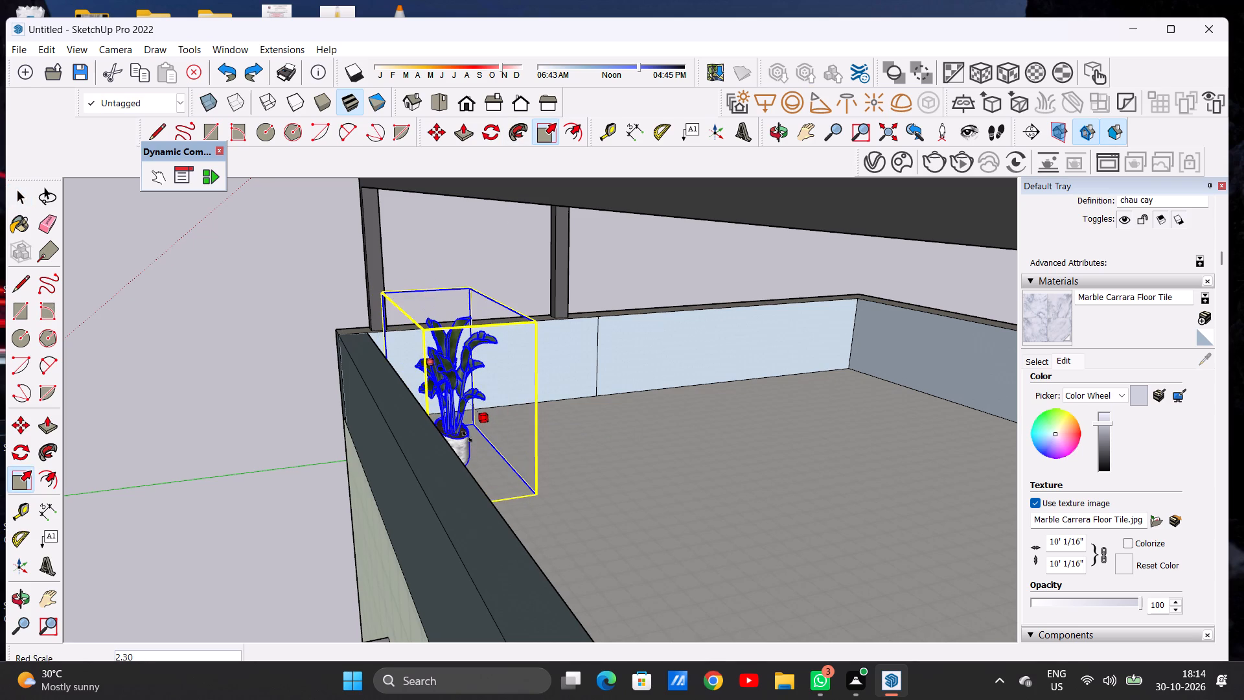
pyautogui.click(467, 437)
pyautogui.click(505, 386)
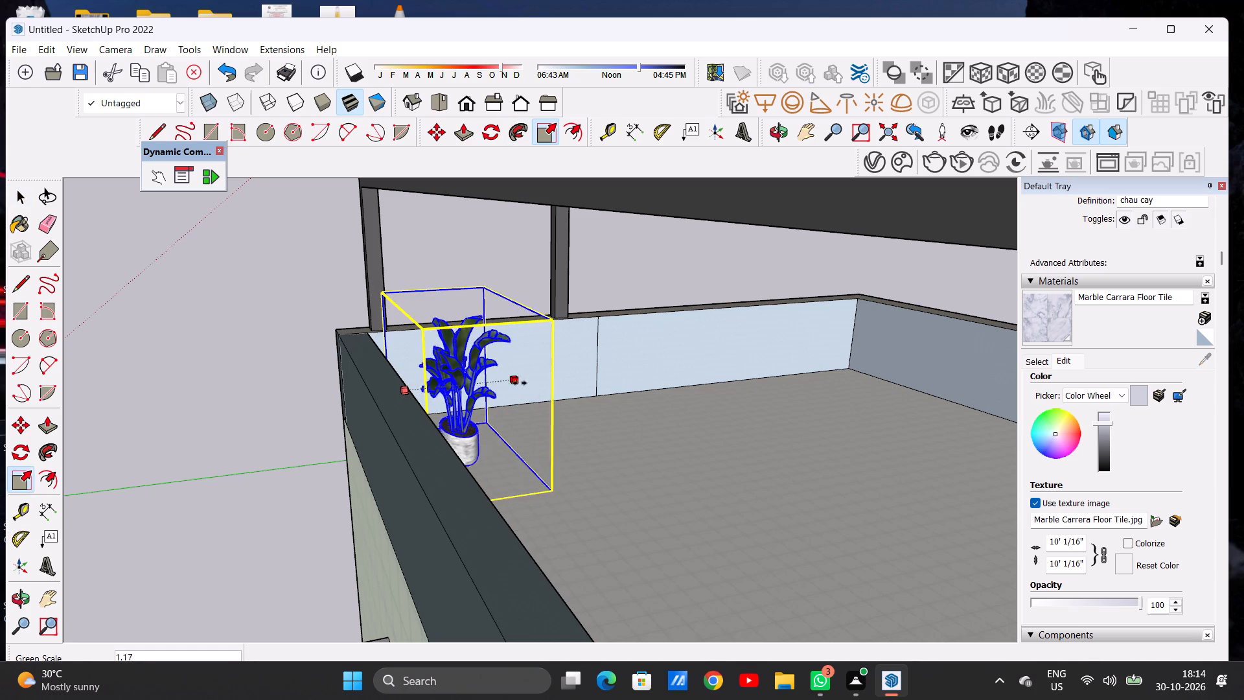
pyautogui.click(542, 379)
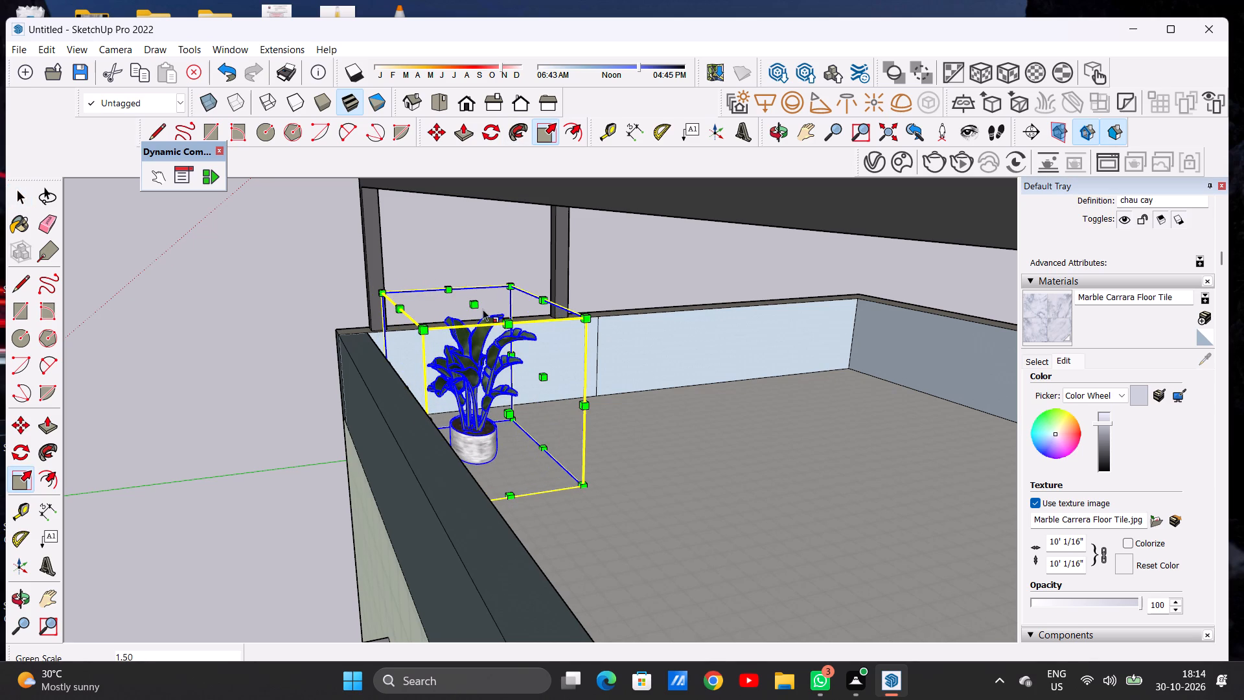
pyautogui.click(478, 305)
pyautogui.click(478, 245)
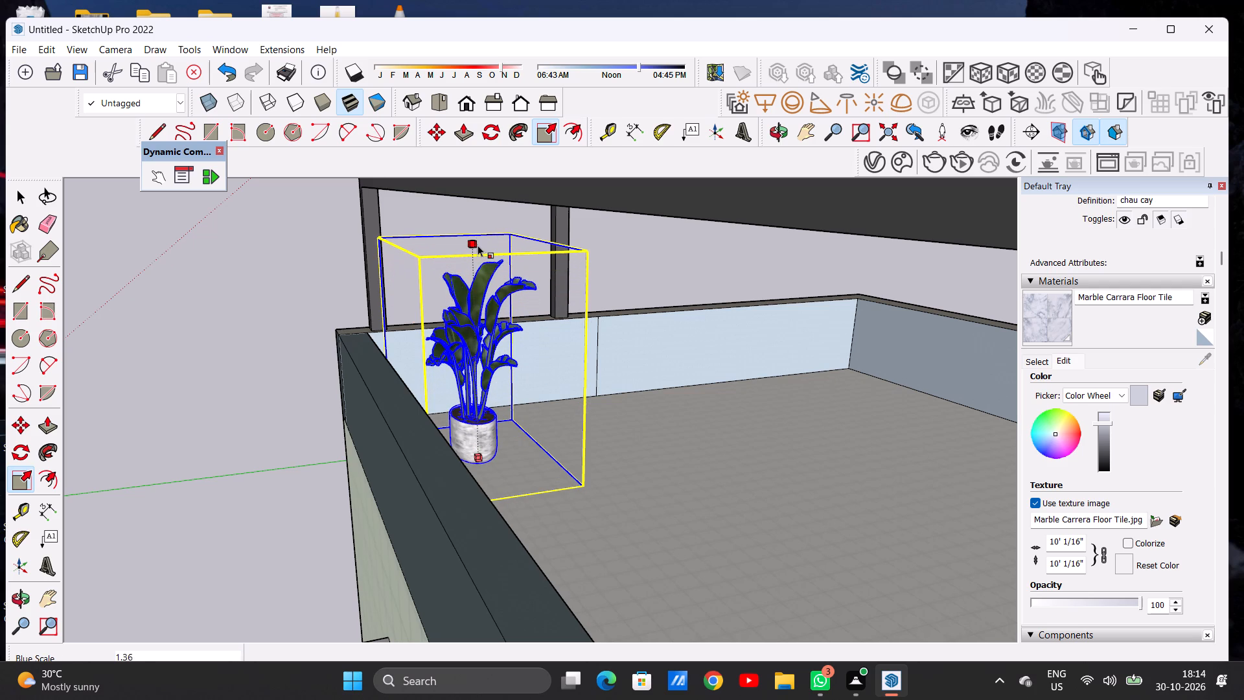
pyautogui.press('space')
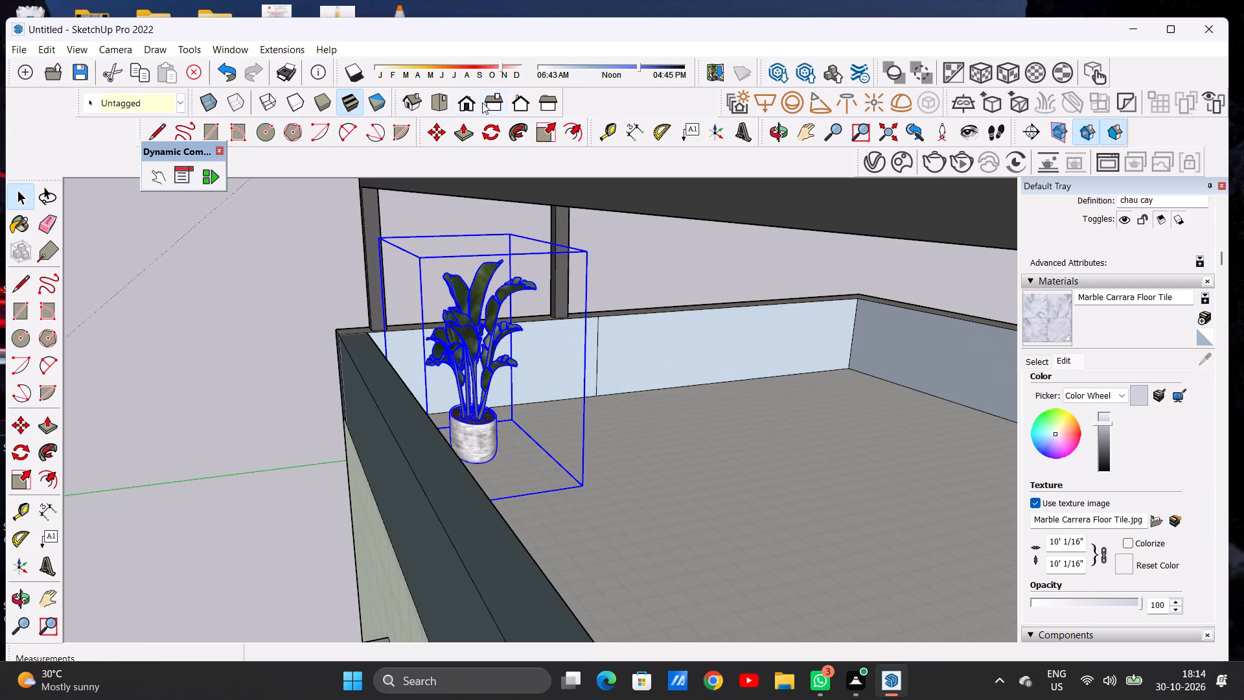
# Deselect the enlarged plant and examine it on the rooftop terrace from the front, above and behind.
pyautogui.click(468, 104)
pyautogui.scroll(-16, 481, 348)
pyautogui.click(364, 418)
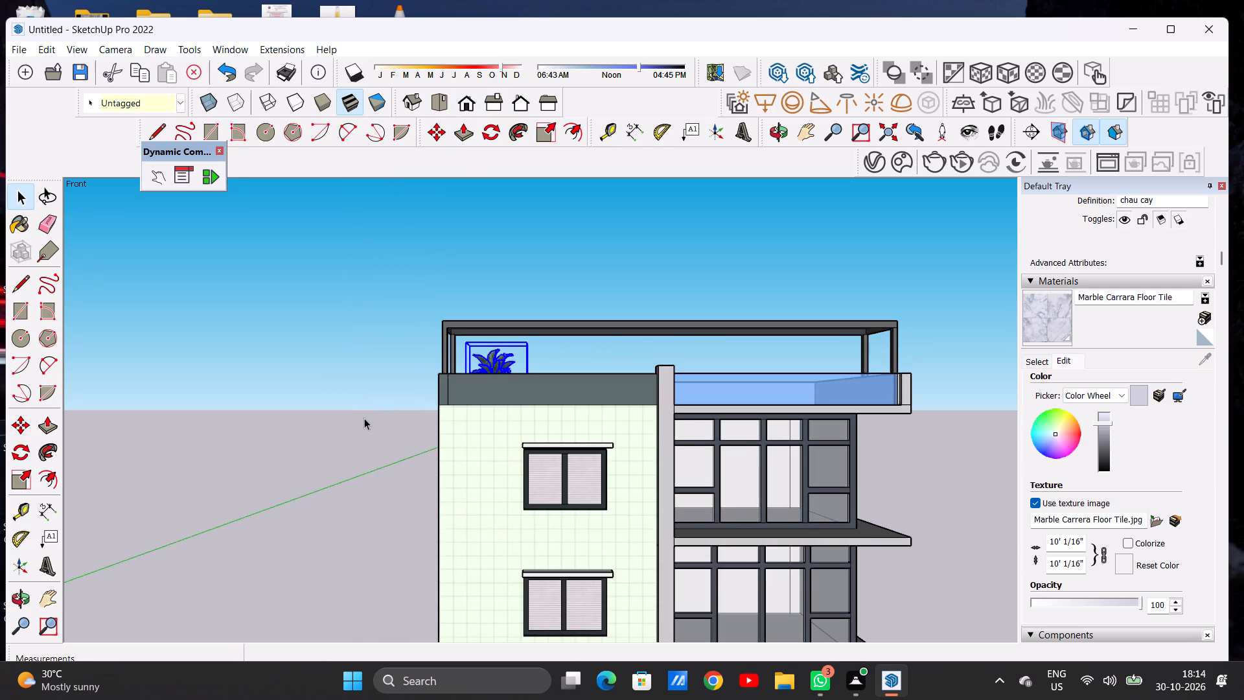
pyautogui.moveTo(554, 384); pyautogui.dragTo(533, 490, button='middle')
pyautogui.scroll(6, 531, 378)
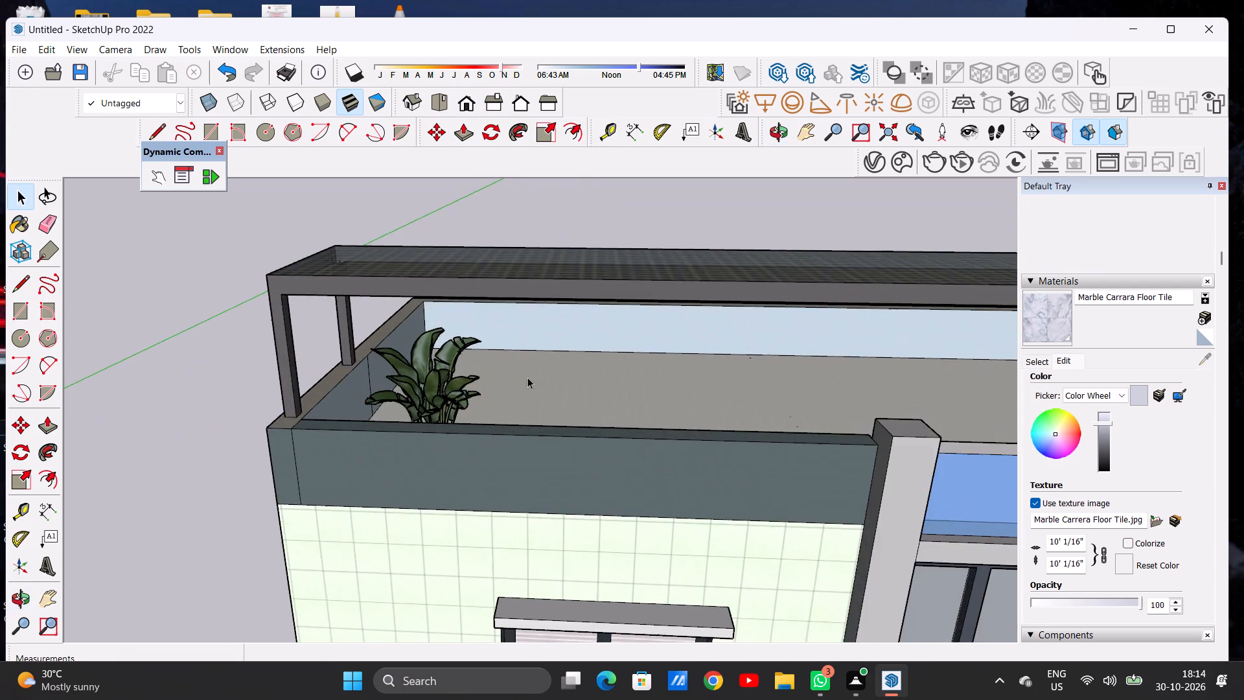
pyautogui.scroll(6, 527, 377)
pyautogui.moveTo(489, 406); pyautogui.dragTo(352, 426, button='middle')
pyautogui.scroll(-2, 461, 384)
pyautogui.scroll(3, 461, 384)
pyautogui.scroll(-4, 463, 385)
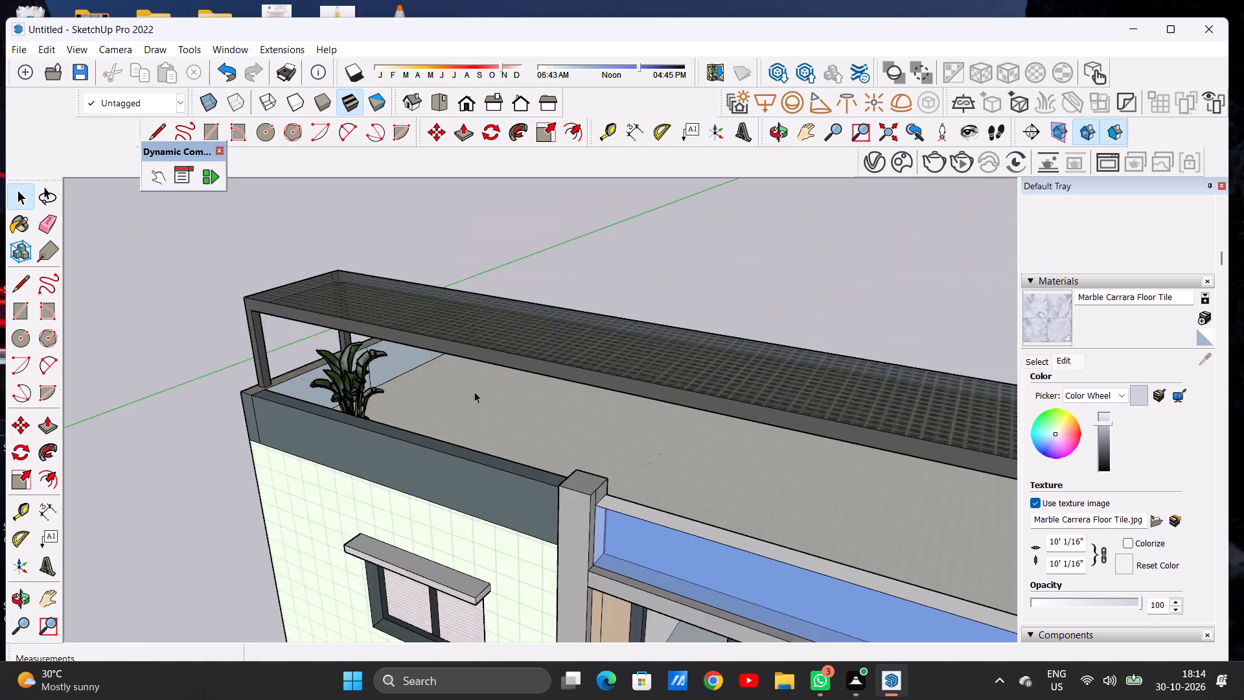
pyautogui.scroll(-8, 474, 391)
pyautogui.moveTo(665, 373); pyautogui.dragTo(374, 362, button='middle')
pyautogui.moveTo(618, 358); pyautogui.dragTo(310, 340, button='middle')
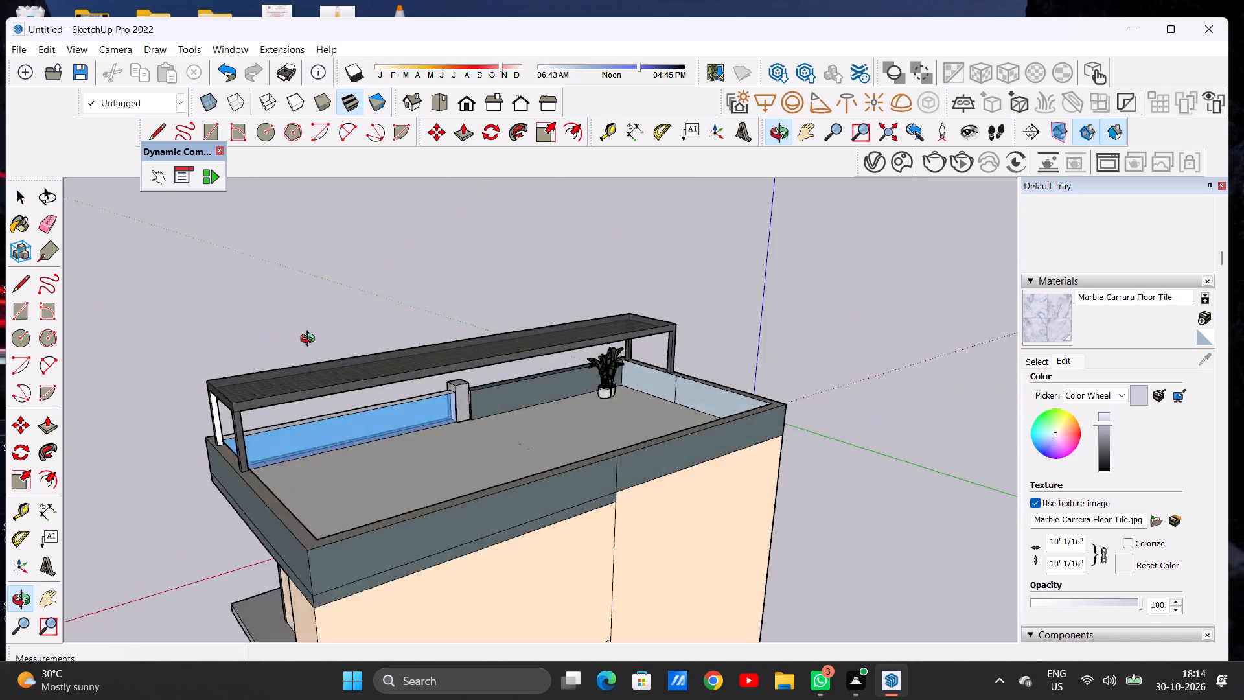
pyautogui.moveTo(310, 340); pyautogui.dragTo(222, 379, button='middle')
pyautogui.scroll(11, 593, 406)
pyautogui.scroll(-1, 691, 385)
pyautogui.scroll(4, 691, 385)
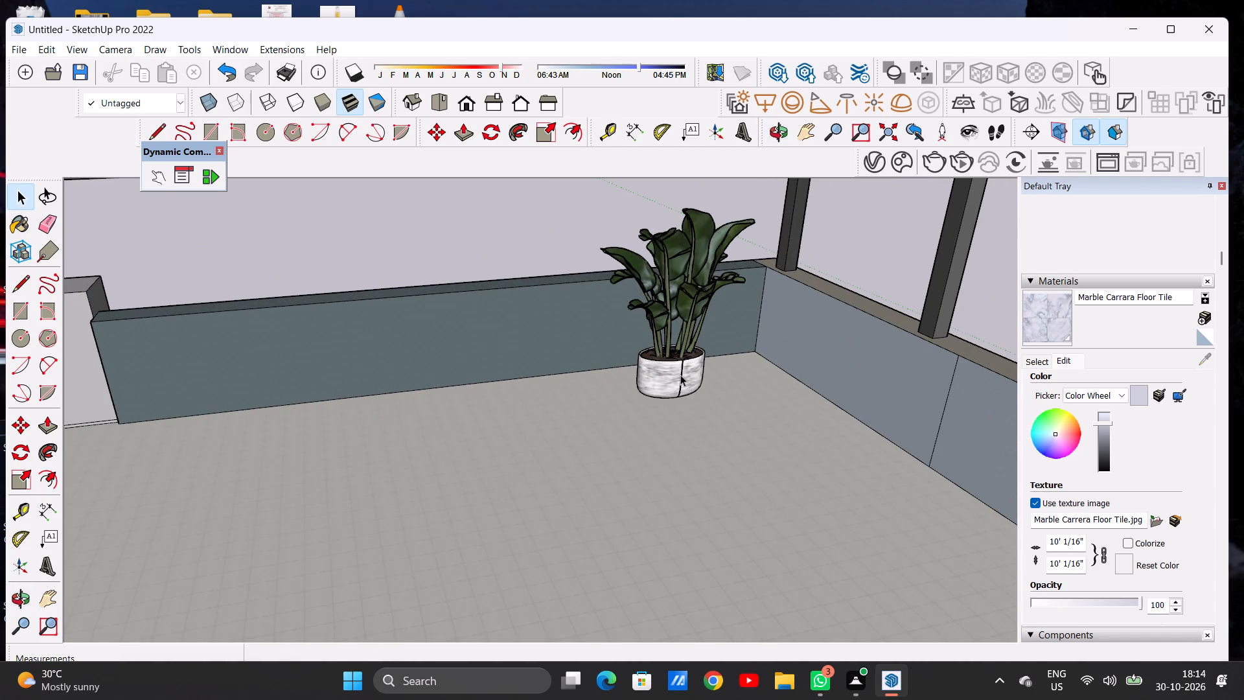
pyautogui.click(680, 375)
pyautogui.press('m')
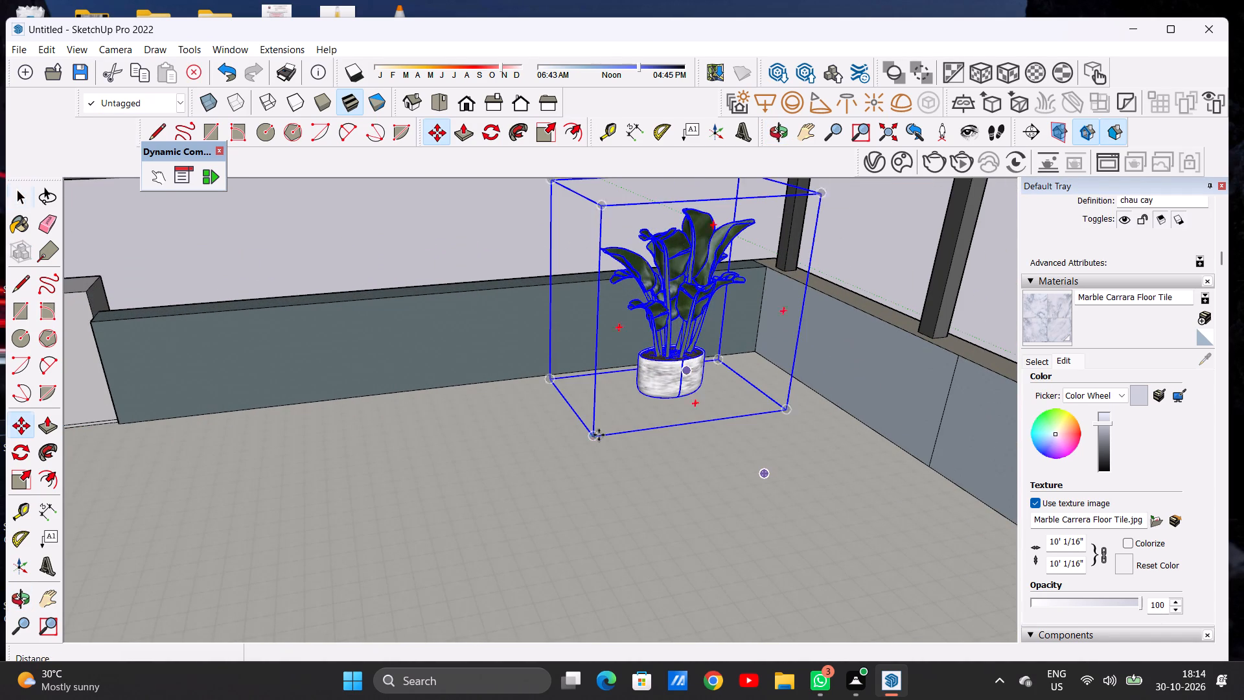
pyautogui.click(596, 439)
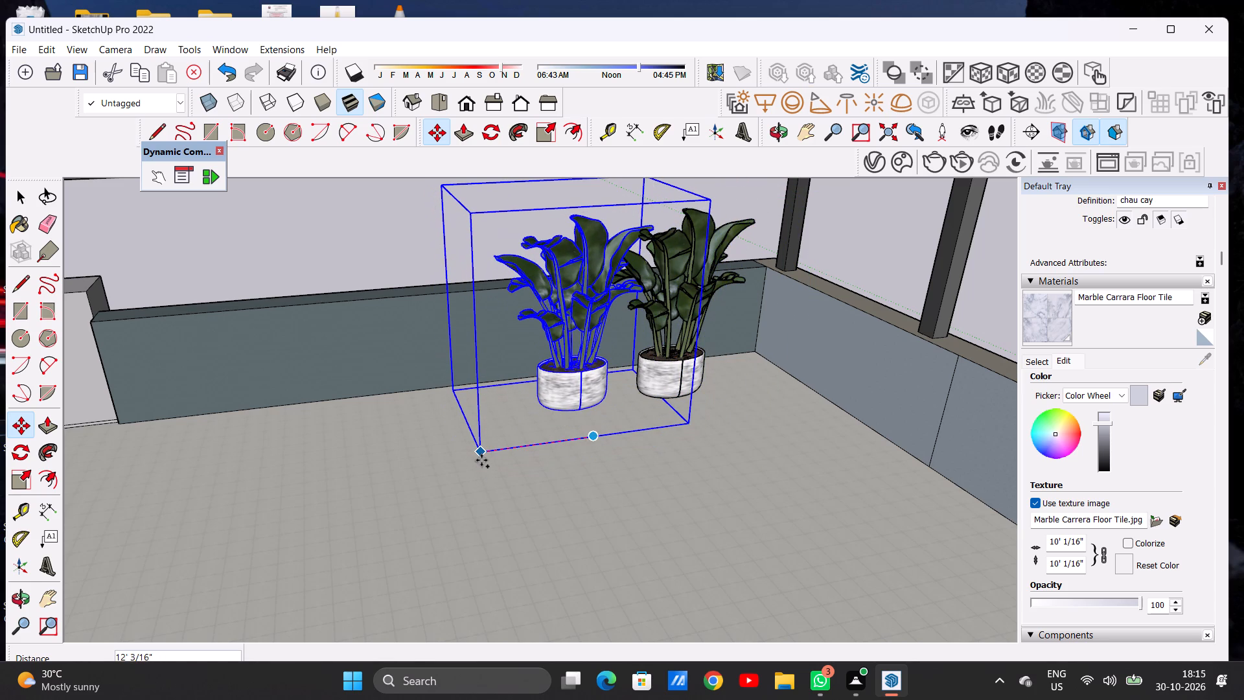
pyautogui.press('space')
# Copy the enlarged rooftop plant about 10' 3 5/8" along the parapet, away from the terrace corner.
pyautogui.press('m')
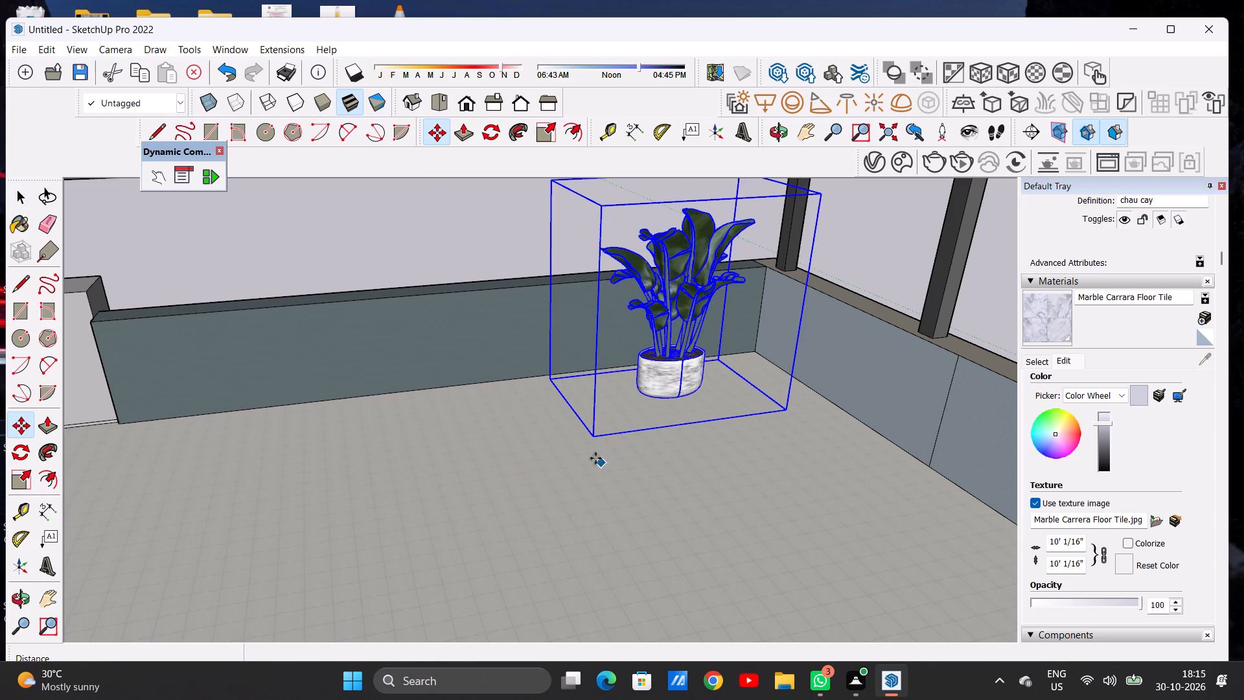
pyautogui.click(592, 436)
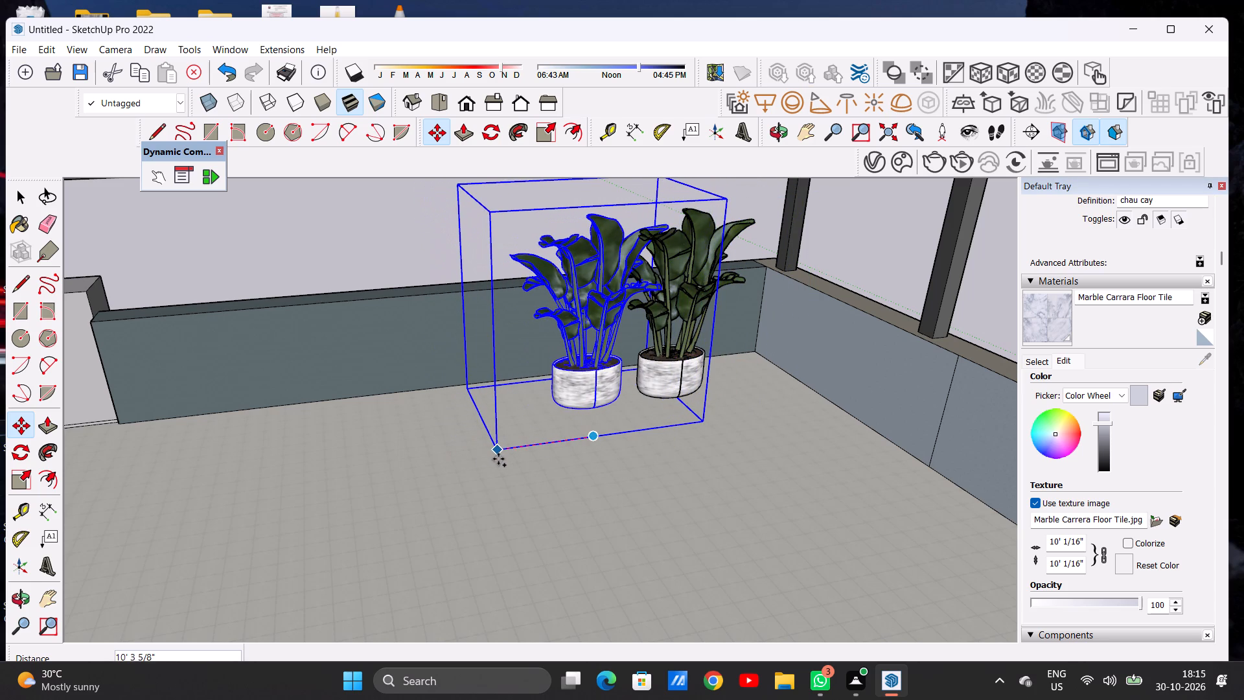
pyautogui.click(498, 459)
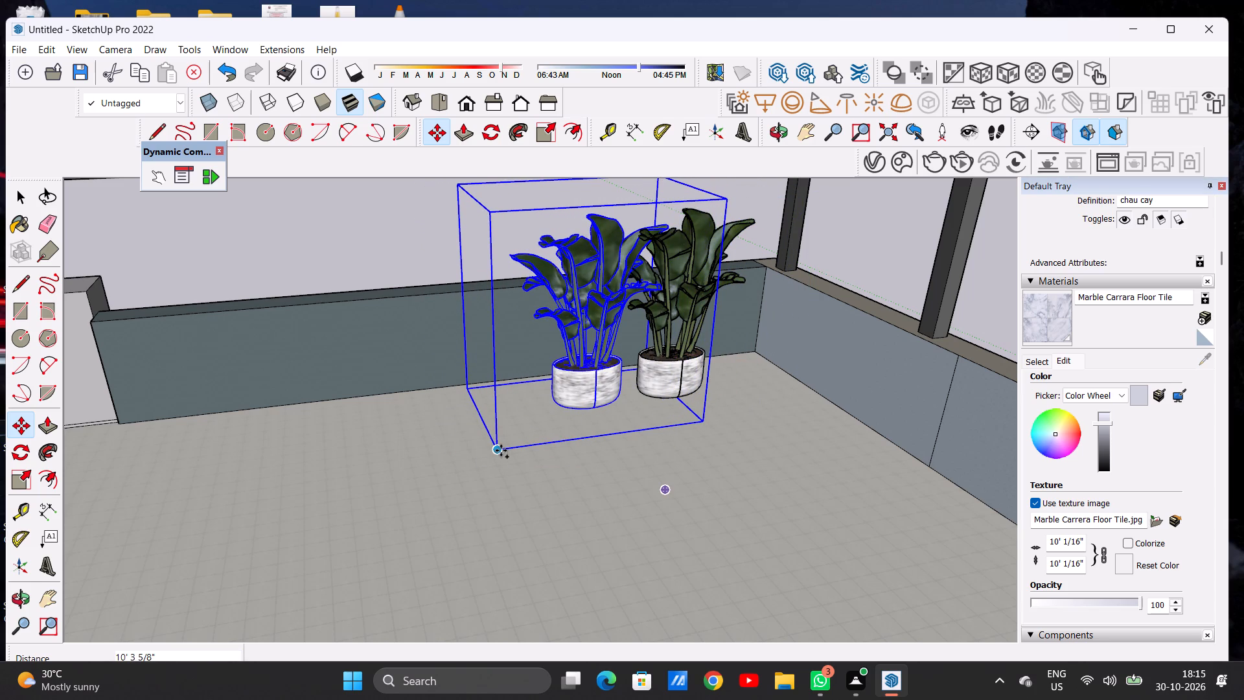
# Copy the plant again about 63' 5/8" along the red axis, placing it before the glass railing near its pillar, and deselect it.
pyautogui.click(501, 450)
pyautogui.scroll(-6, 459, 463)
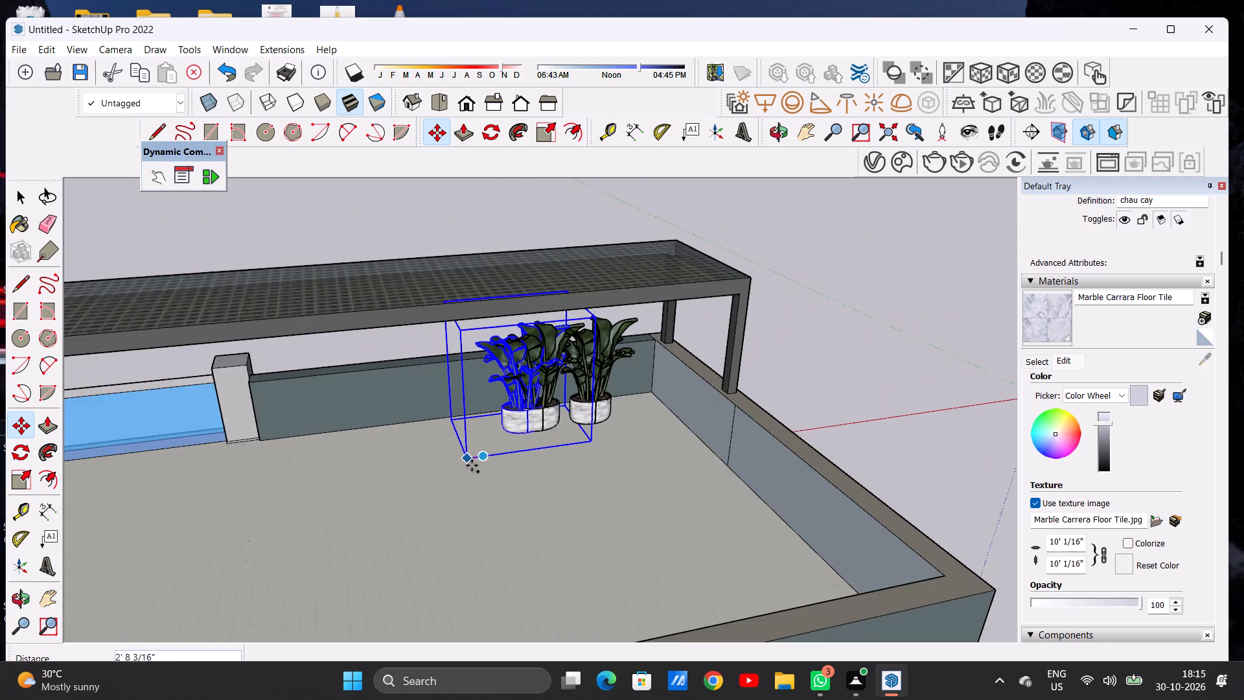
pyautogui.scroll(-7, 486, 466)
pyautogui.scroll(3, 314, 474)
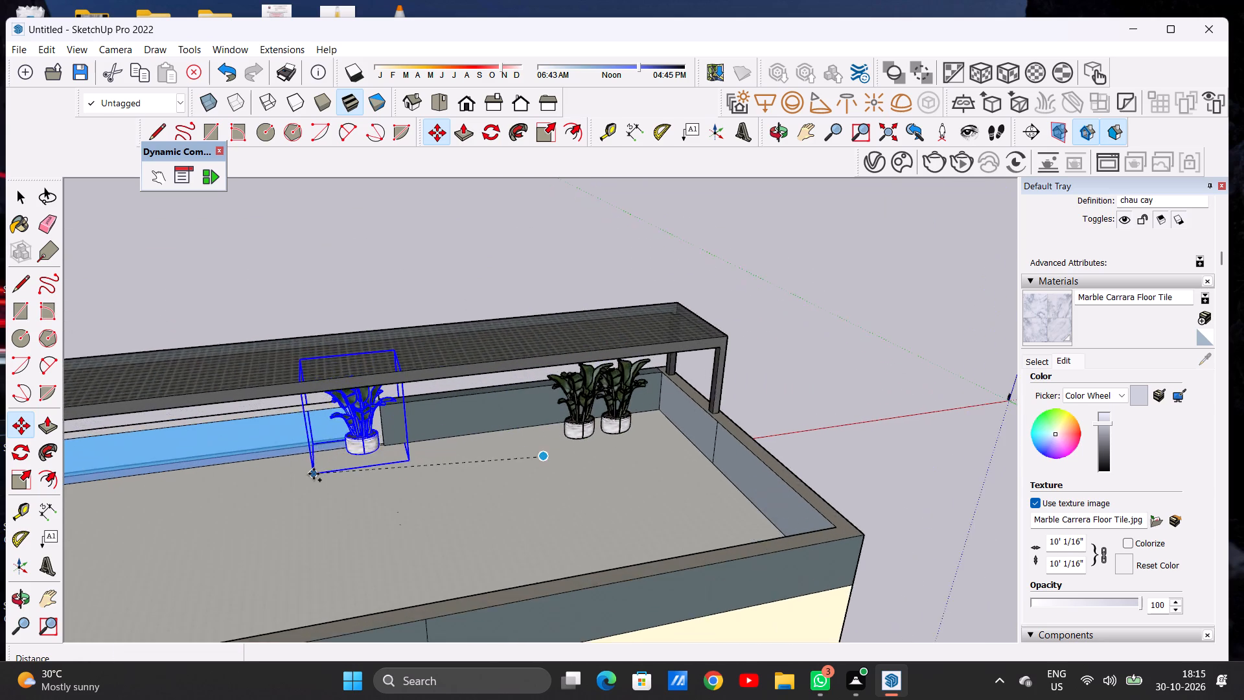
pyautogui.scroll(8, 314, 474)
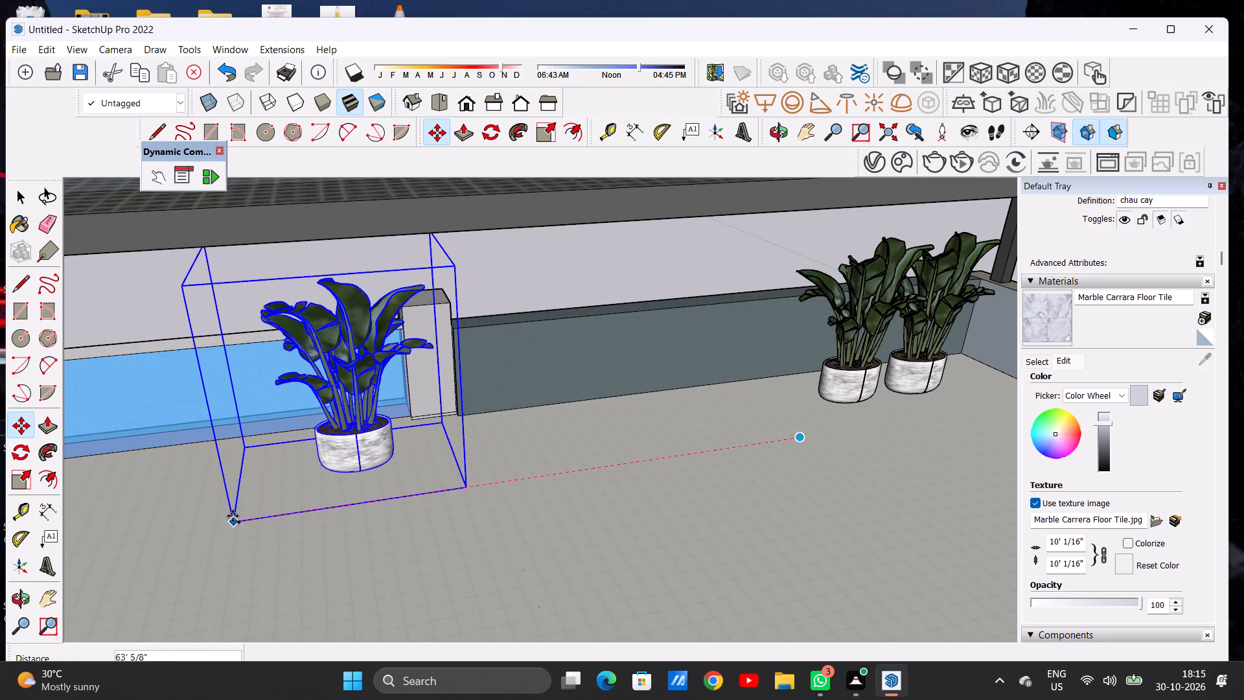
pyautogui.click(233, 516)
pyautogui.press('space')
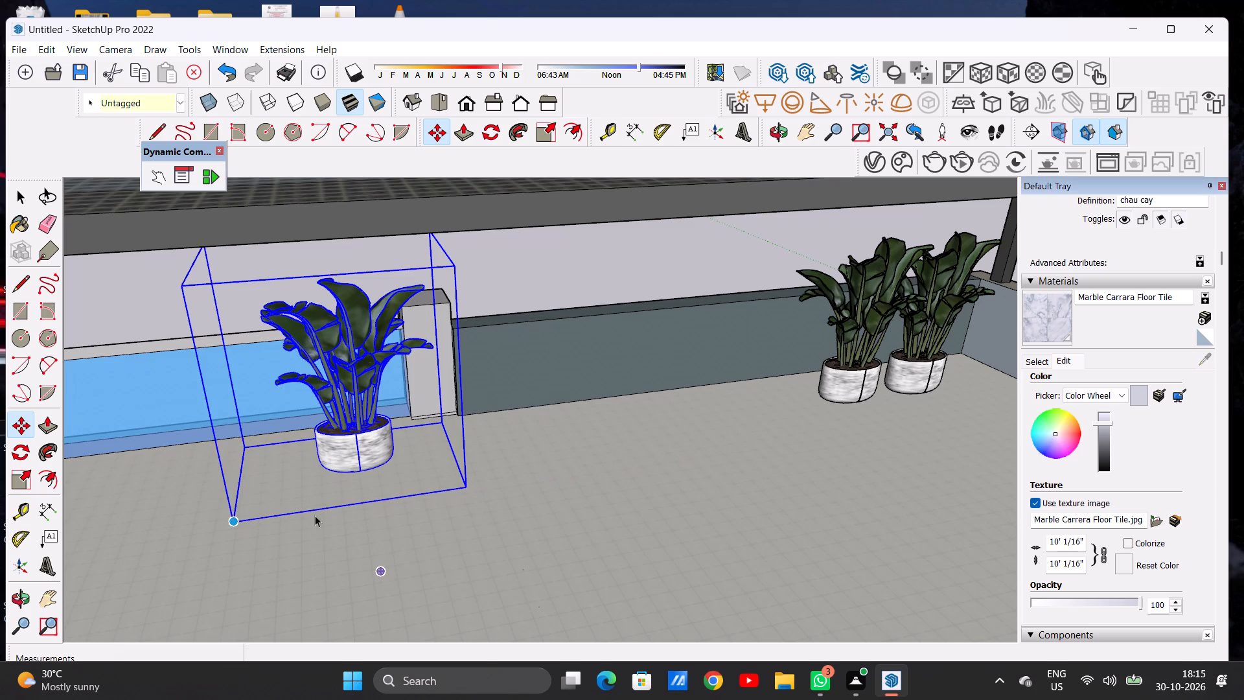
pyautogui.scroll(-16, 418, 510)
pyautogui.click(634, 296)
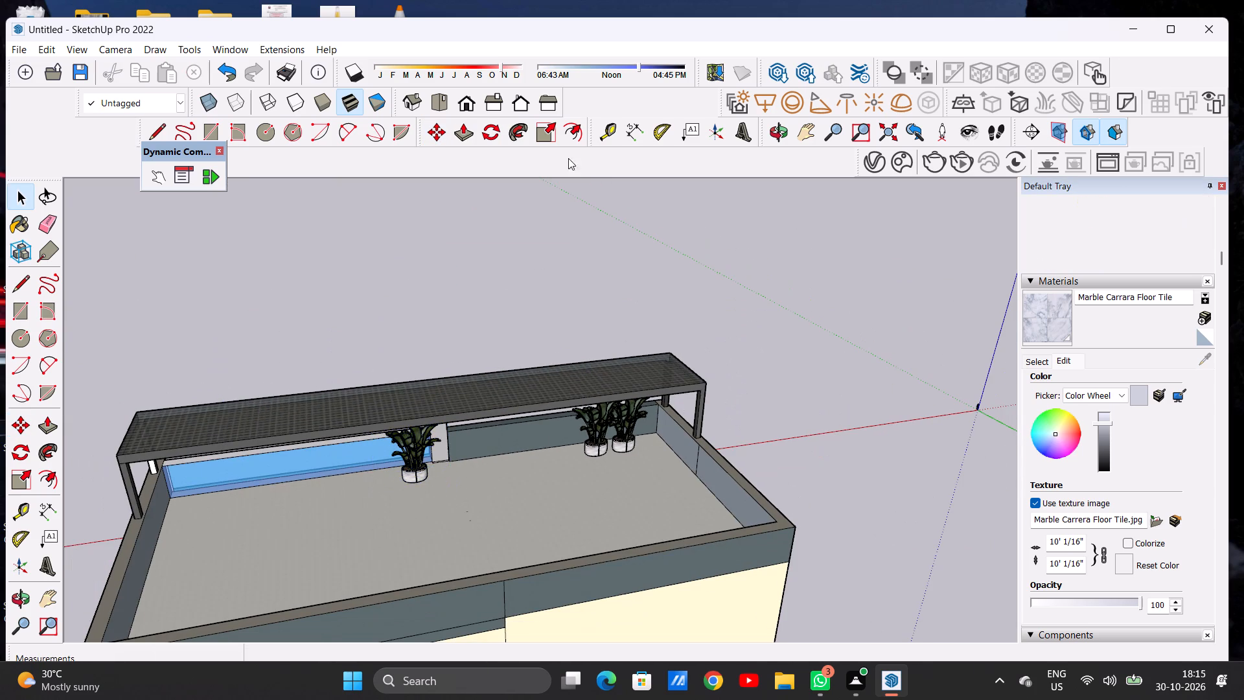
# Examine the three rooftop plants' spacing and height from the front, above and inside the terrace.
pyautogui.click(463, 99)
pyautogui.scroll(-5, 484, 399)
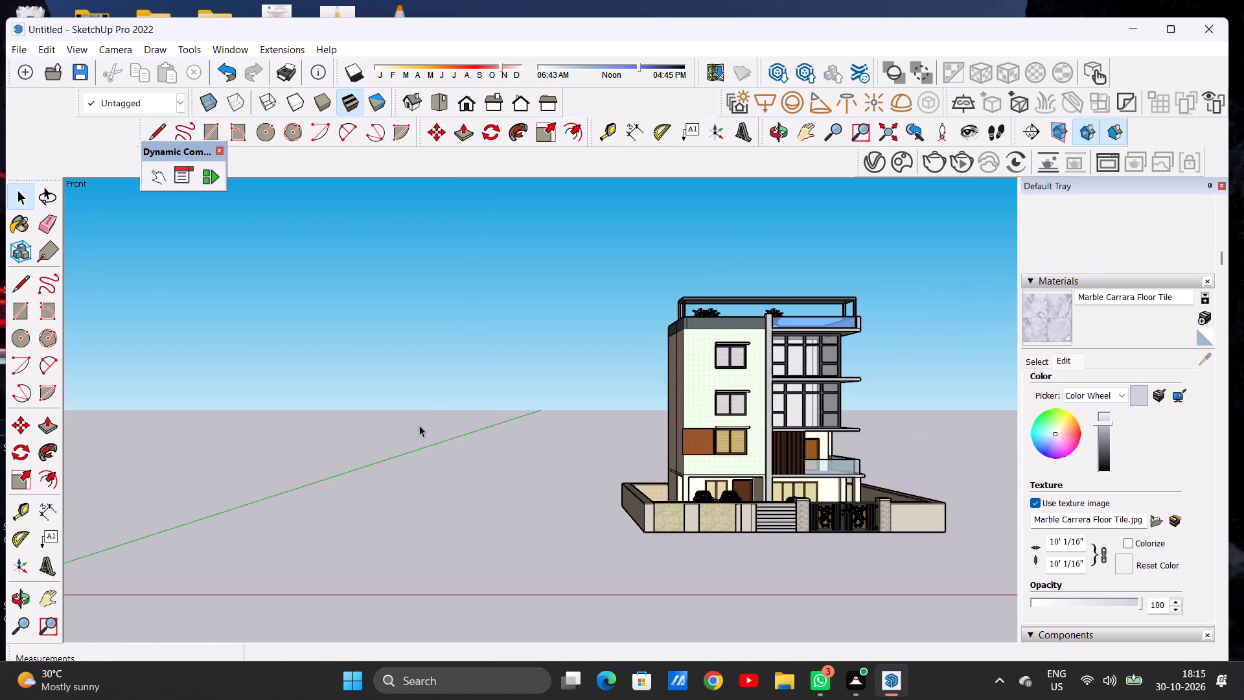
pyautogui.scroll(13, 774, 314)
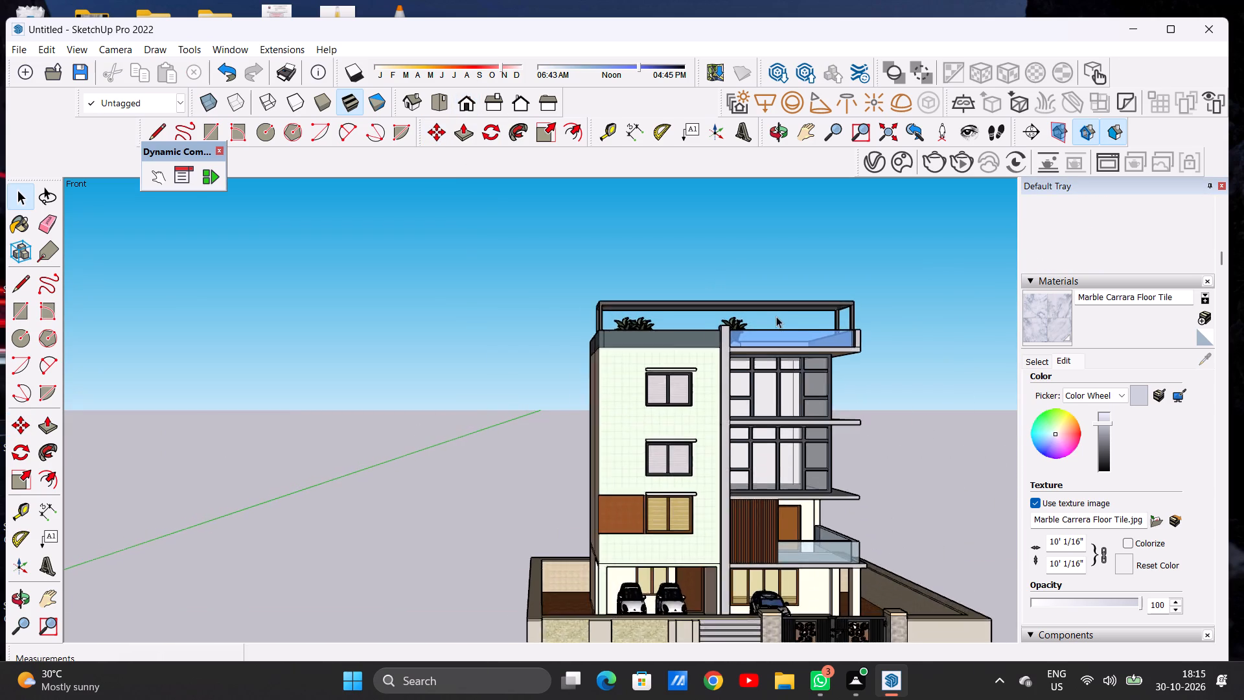
pyautogui.scroll(4, 776, 316)
pyautogui.moveTo(617, 326); pyautogui.dragTo(581, 472, button='middle')
pyautogui.scroll(5, 592, 385)
pyautogui.scroll(-1, 593, 380)
pyautogui.scroll(1, 593, 380)
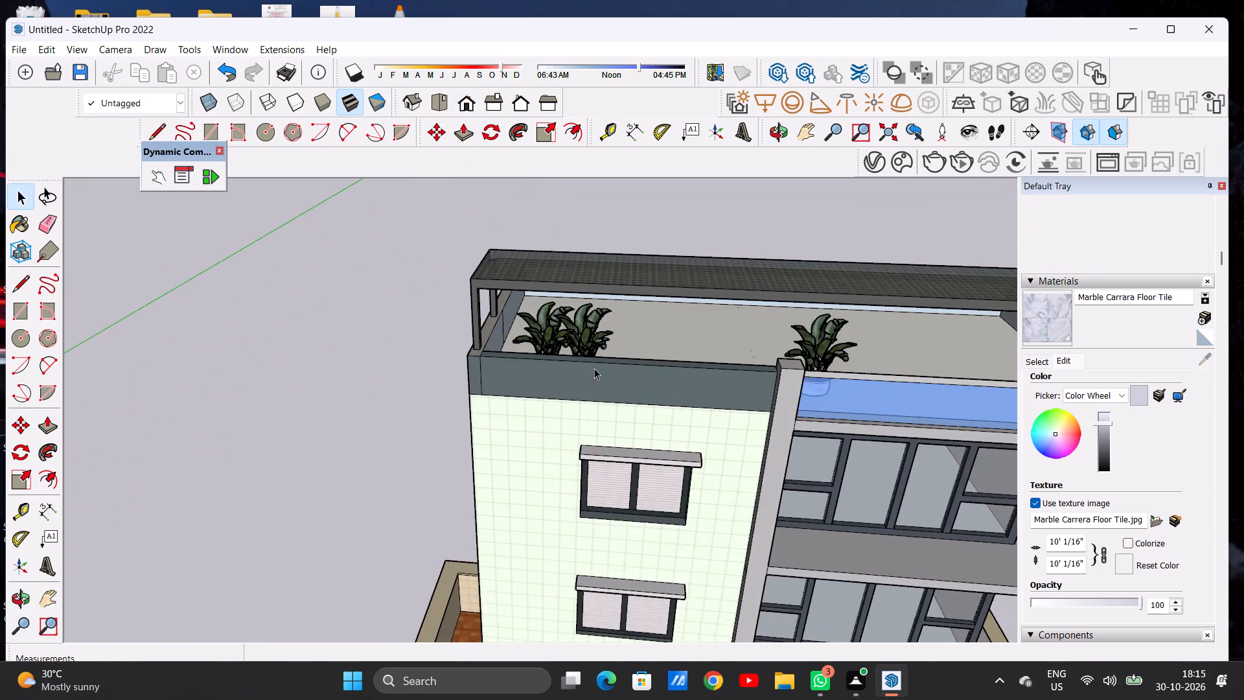
pyautogui.scroll(-1, 597, 358)
pyautogui.scroll(6, 599, 355)
pyautogui.moveTo(717, 330); pyautogui.dragTo(412, 331, button='middle')
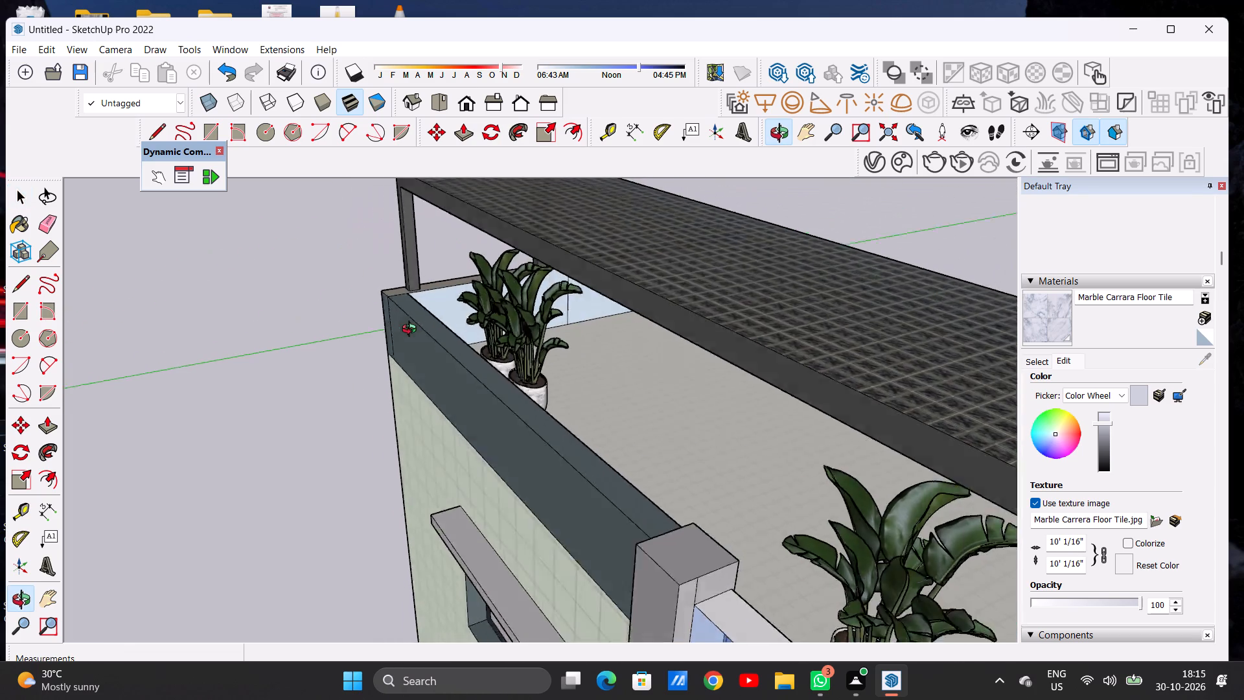
pyautogui.moveTo(412, 331); pyautogui.dragTo(414, 332, button='middle')
pyautogui.moveTo(635, 332); pyautogui.dragTo(293, 307, button='middle')
pyautogui.moveTo(634, 358); pyautogui.dragTo(553, 320, button='middle')
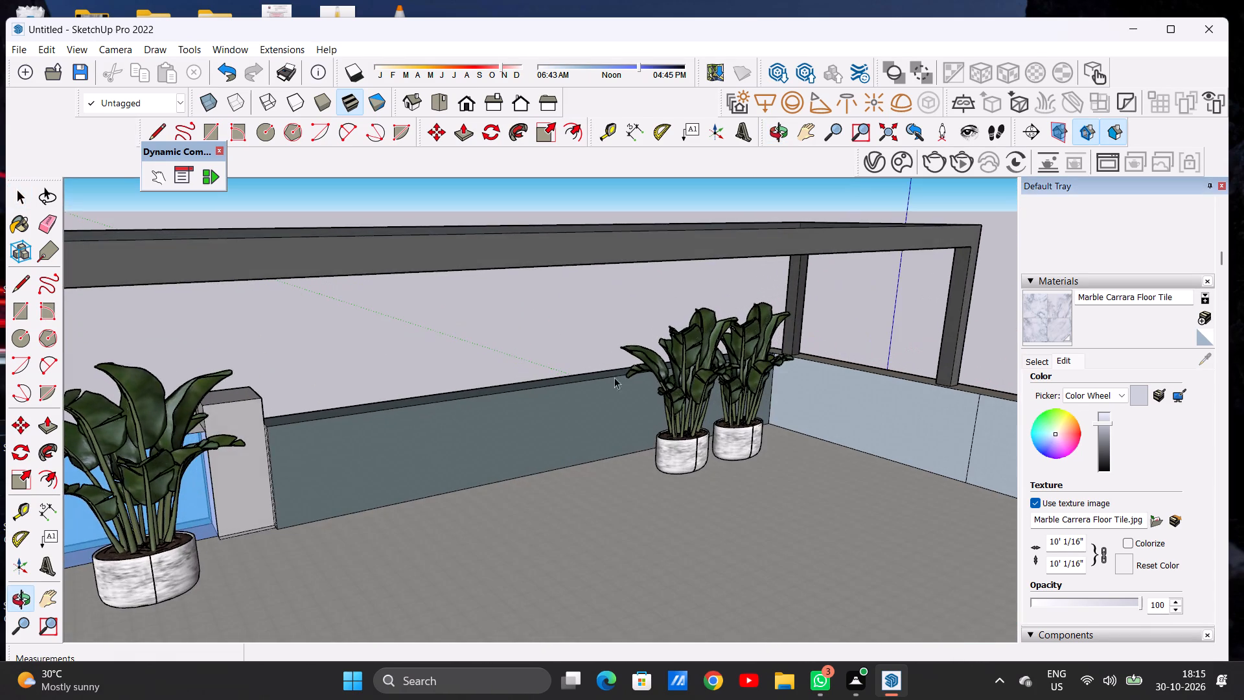
# Move the second plant slightly farther from the corner plant along the parapet, and deselect it.
pyautogui.scroll(5, 712, 452)
pyautogui.click(684, 459)
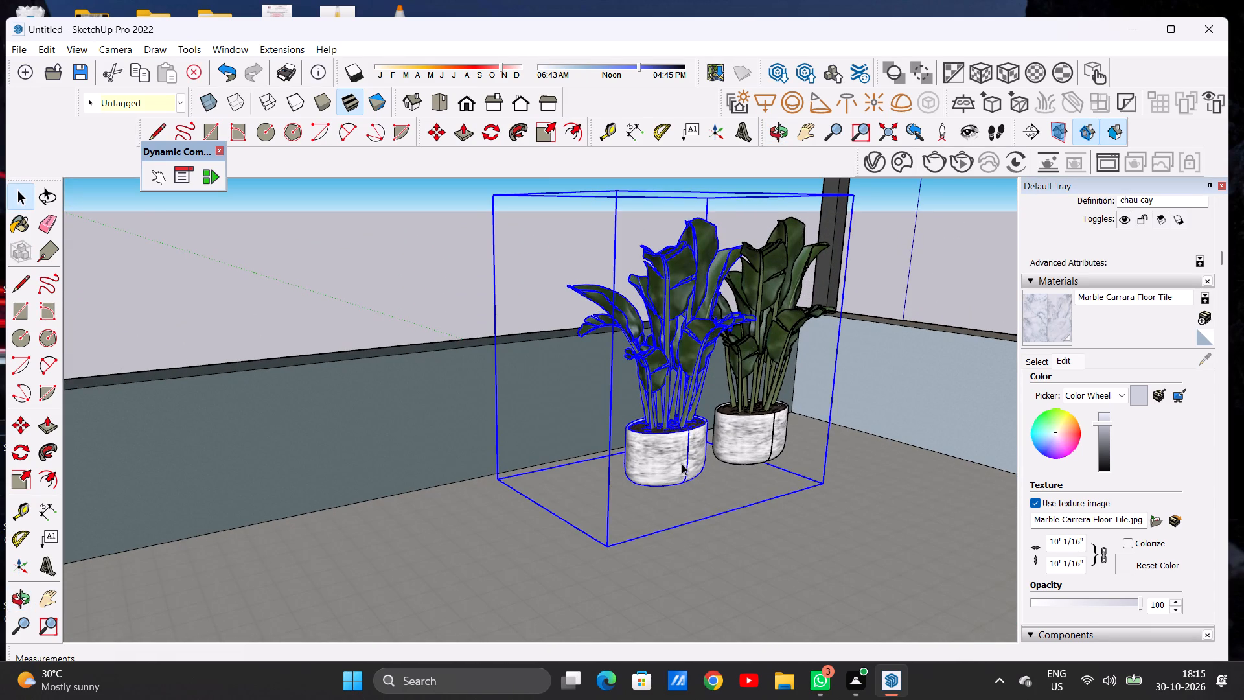
pyautogui.press('m')
pyautogui.click(613, 547)
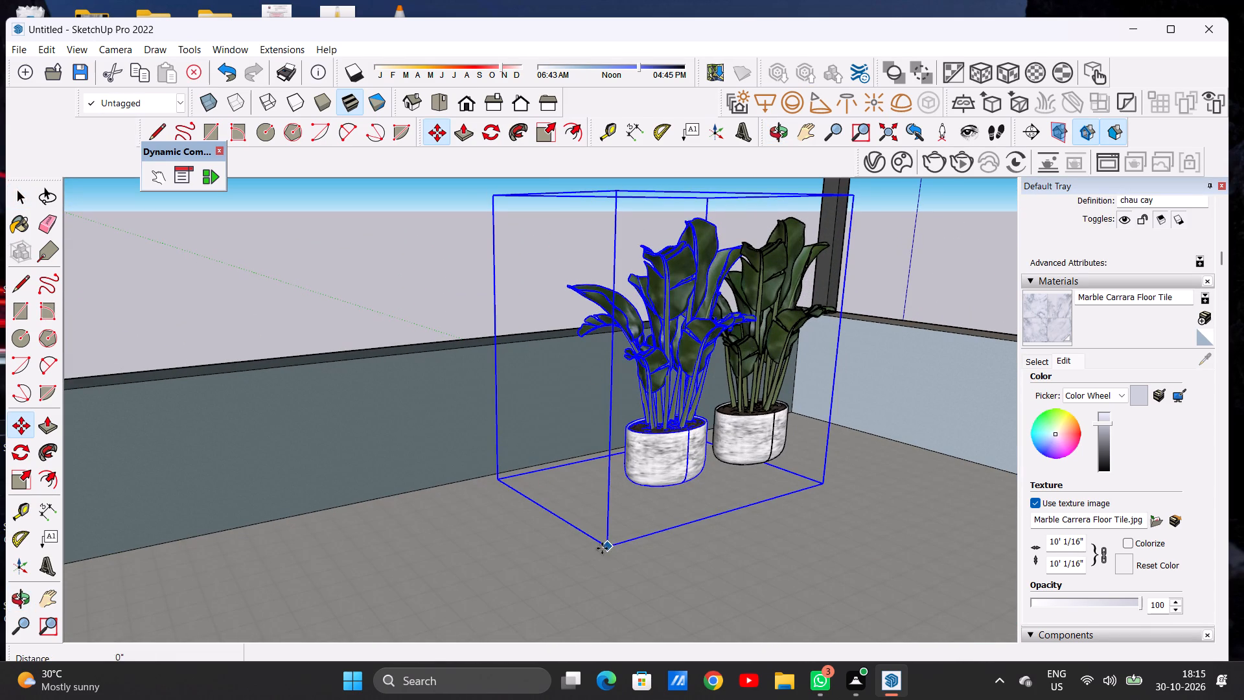
pyautogui.click(570, 557)
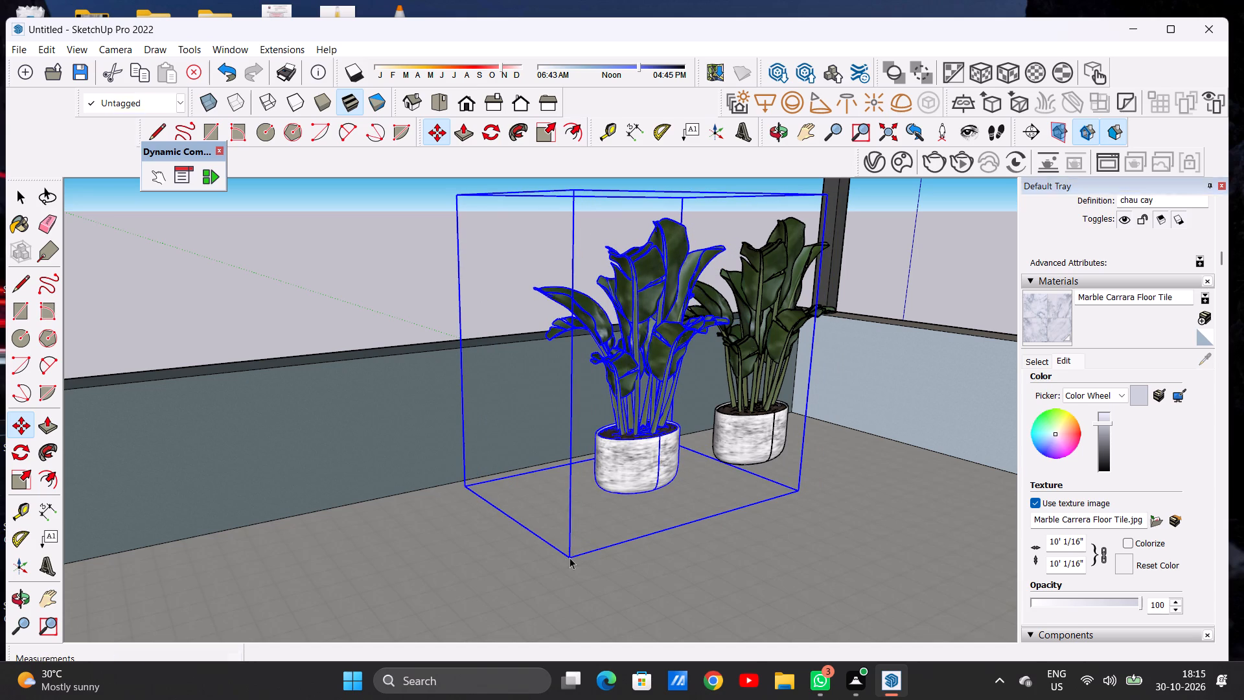
pyautogui.press('space')
pyautogui.click(390, 290)
# Examine the rooftop plants behind the parapet and glass railing from the front elevation and from behind.
pyautogui.click(461, 106)
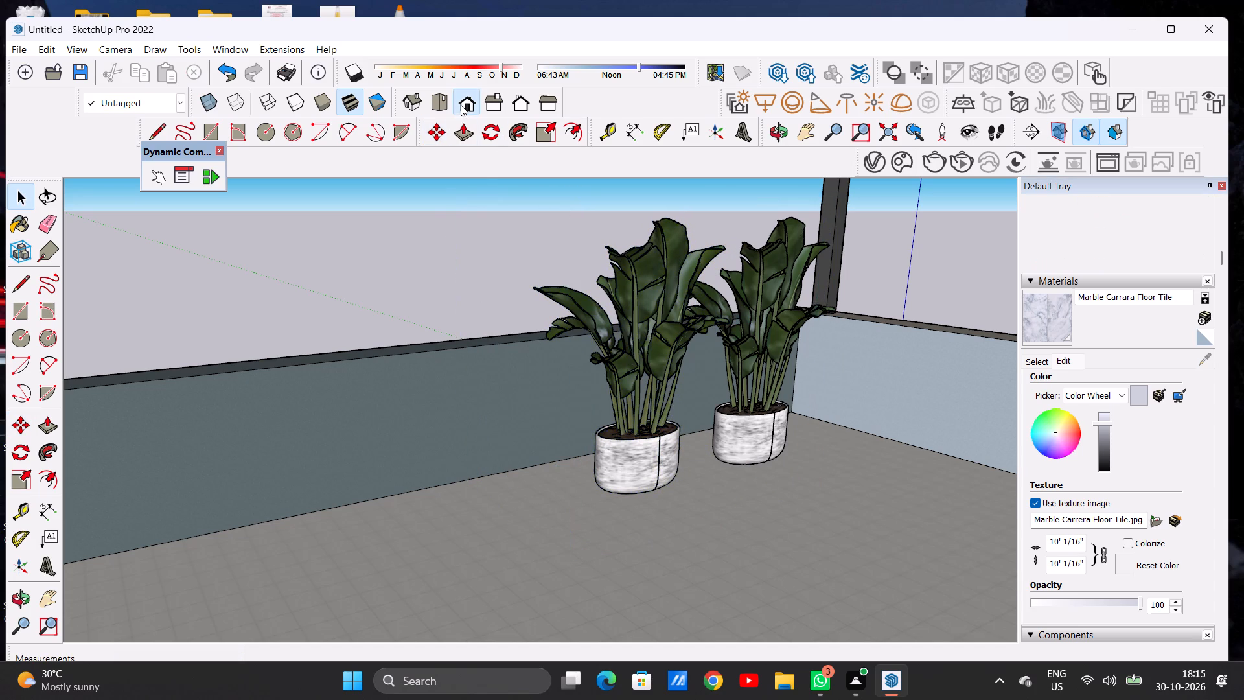
pyautogui.scroll(-8, 479, 356)
pyautogui.scroll(-13, 359, 382)
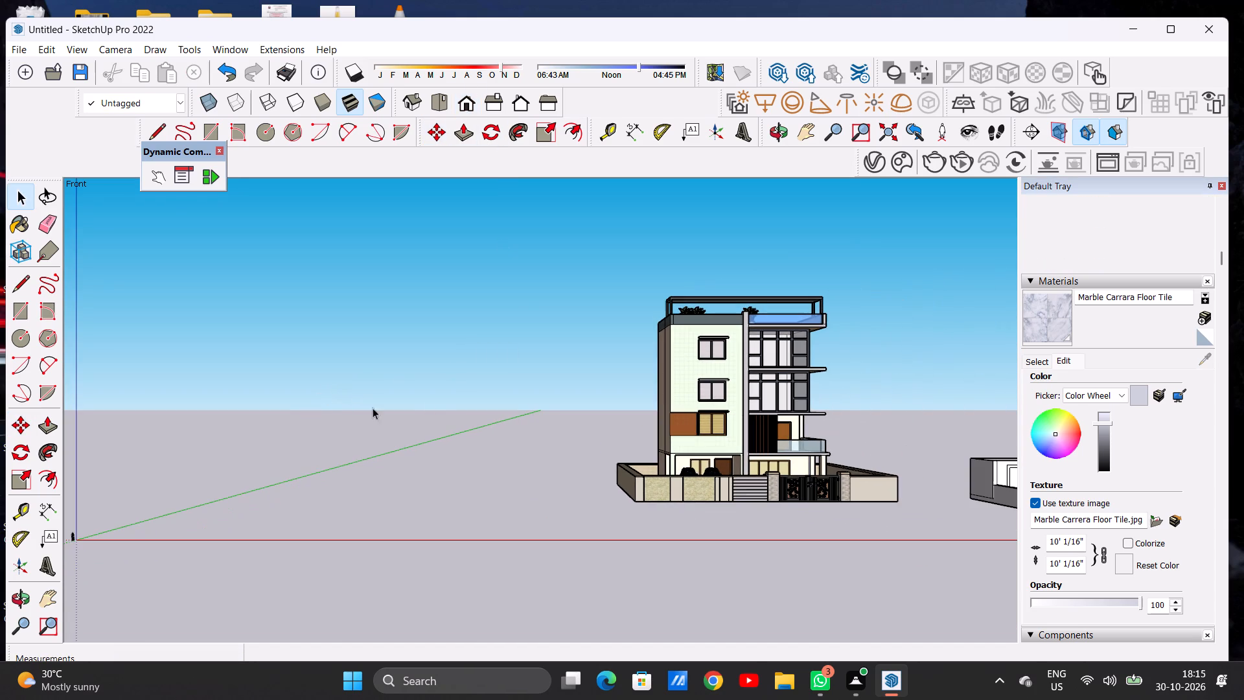
pyautogui.scroll(19, 769, 301)
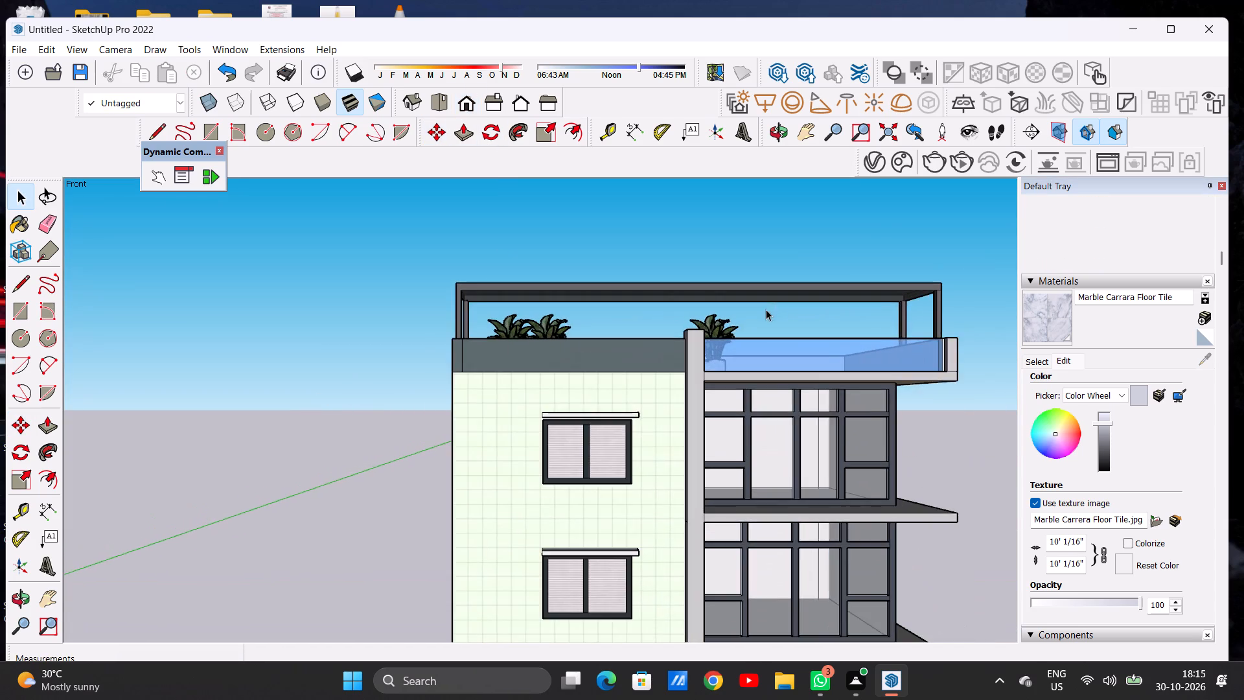
pyautogui.moveTo(765, 321); pyautogui.dragTo(708, 331, button='middle')
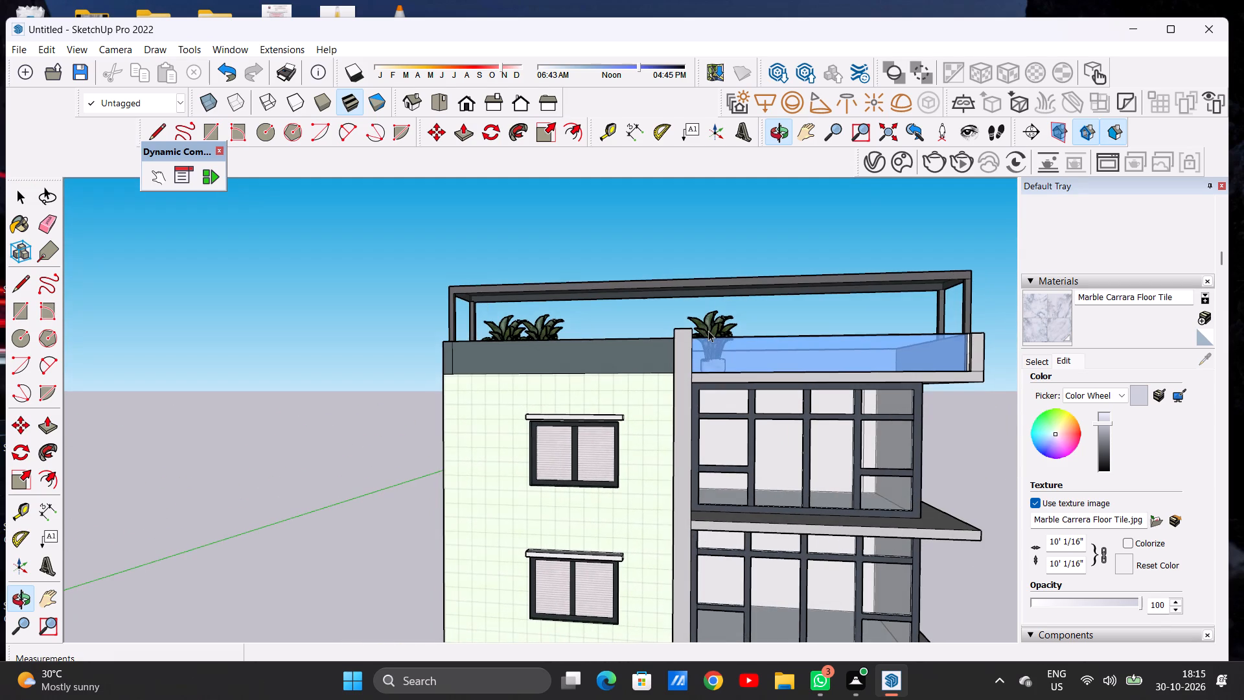
pyautogui.moveTo(708, 331); pyautogui.dragTo(708, 331, button='middle')
pyautogui.scroll(-4, 555, 403)
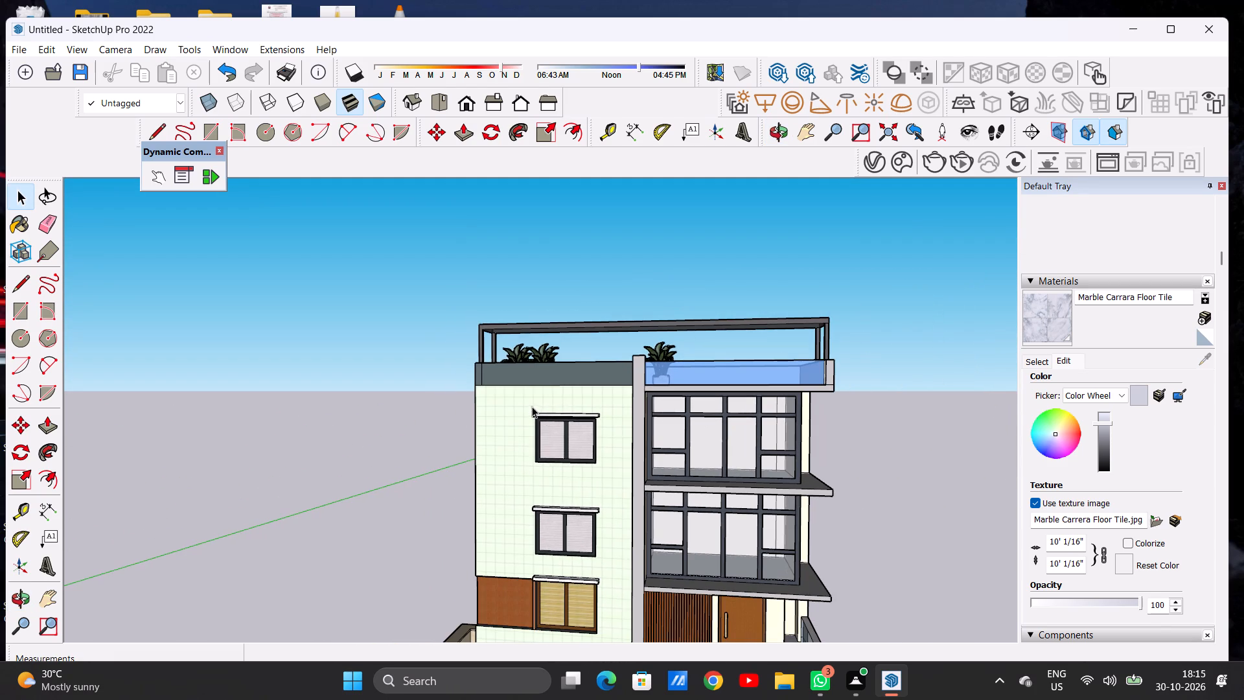
pyautogui.scroll(7, 772, 364)
pyautogui.moveTo(675, 370); pyautogui.dragTo(568, 384, button='middle')
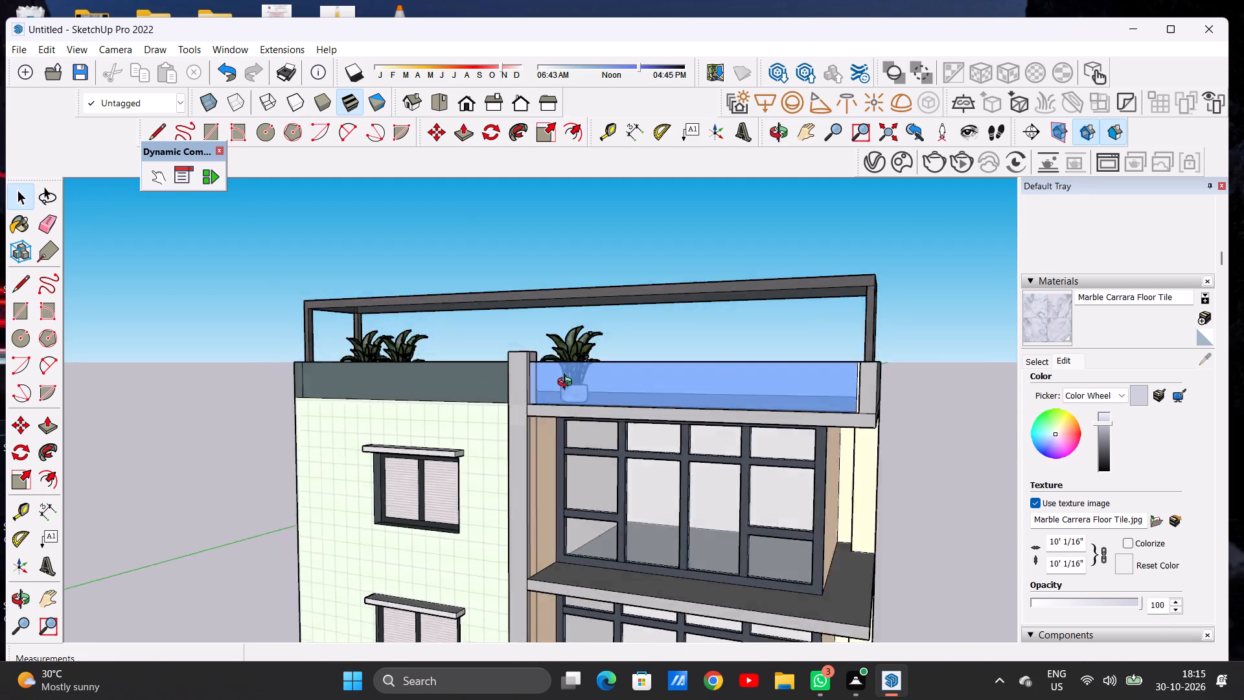
pyautogui.moveTo(568, 384); pyautogui.dragTo(299, 401, button='middle')
pyautogui.moveTo(661, 379); pyautogui.dragTo(300, 422, button='middle')
pyautogui.moveTo(636, 398); pyautogui.dragTo(534, 408, button='middle')
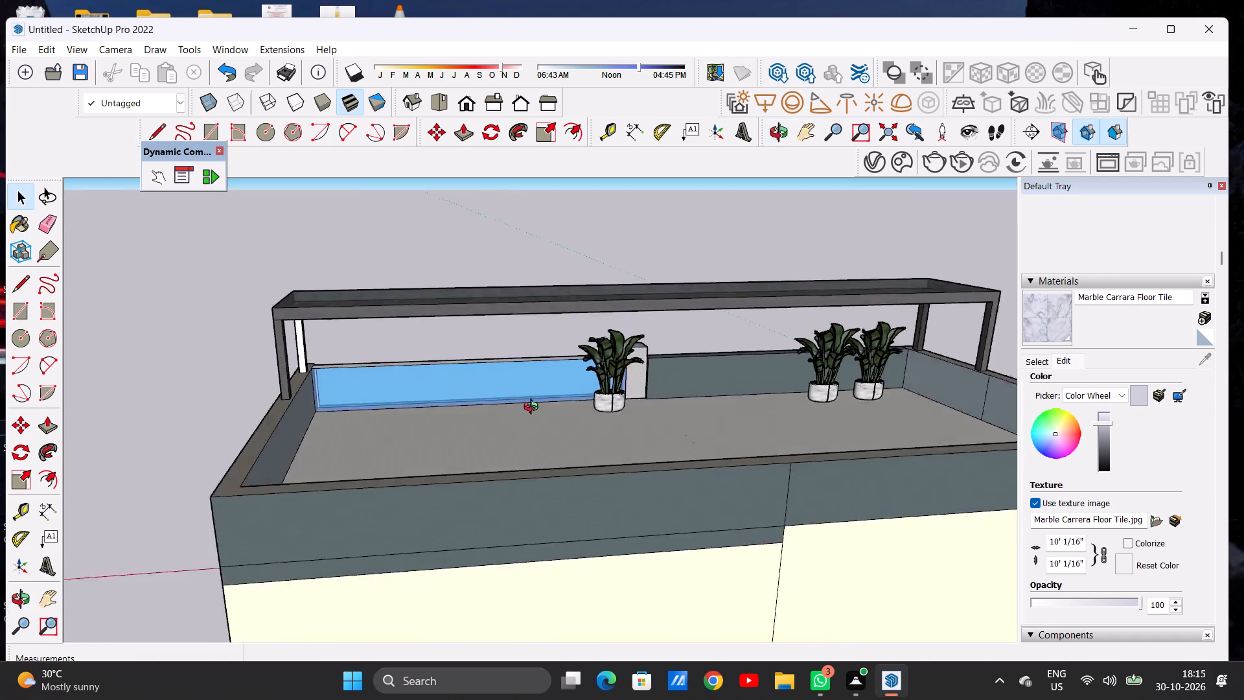
pyautogui.moveTo(534, 408); pyautogui.dragTo(480, 474, button='middle')
# Scale the plant near the glass railing's pillar by 1.30 along the green axis, and deselect it.
pyautogui.scroll(5, 614, 422)
pyautogui.scroll(-1, 613, 422)
pyautogui.scroll(7, 613, 422)
pyautogui.click(598, 410)
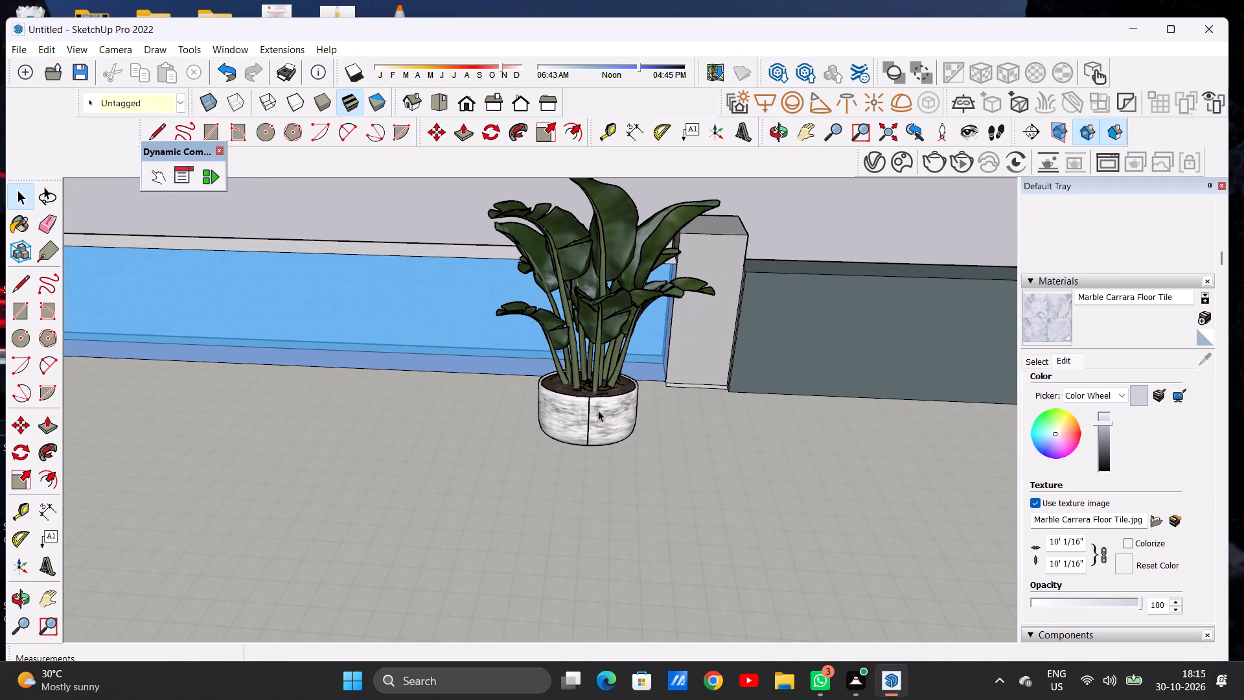
pyautogui.click(542, 132)
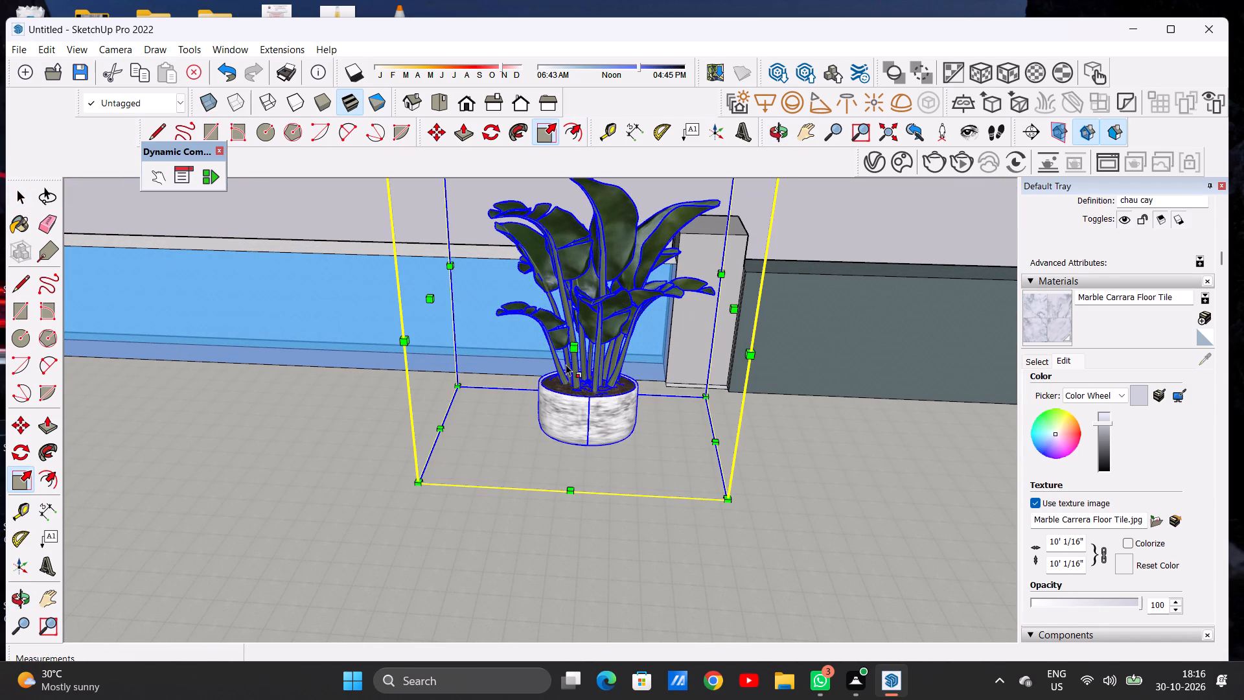
pyautogui.click(573, 352)
pyautogui.click(566, 380)
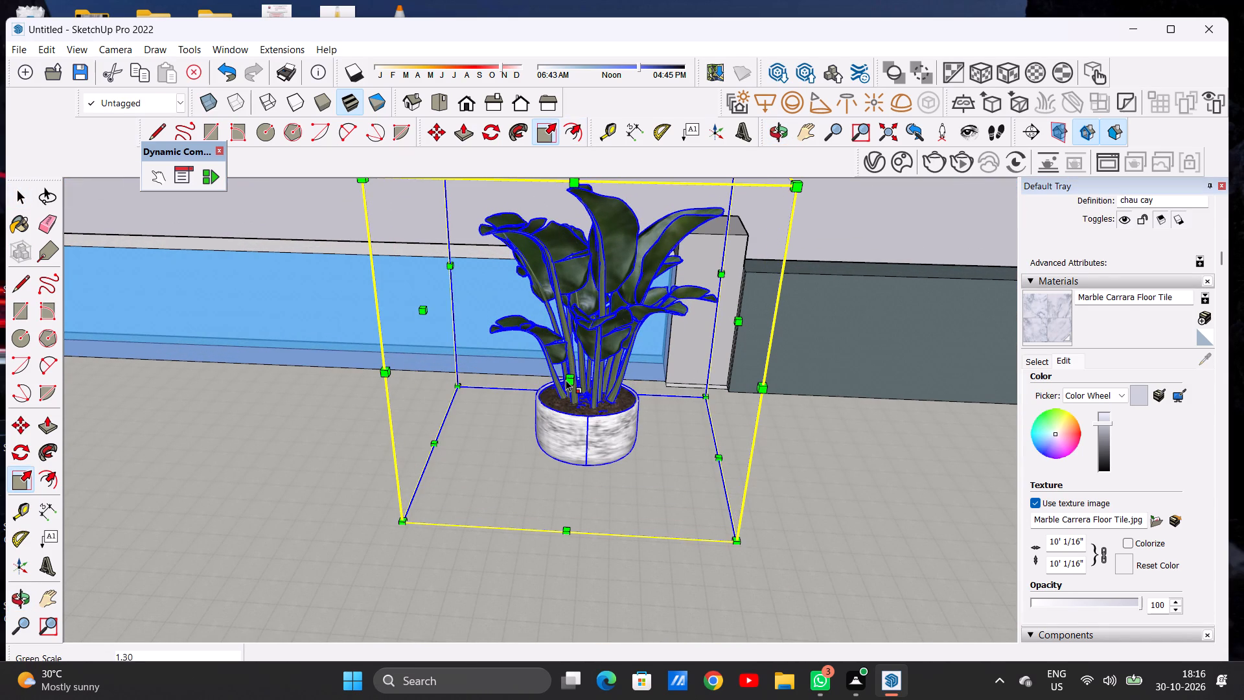
pyautogui.press('space')
pyautogui.click(835, 236)
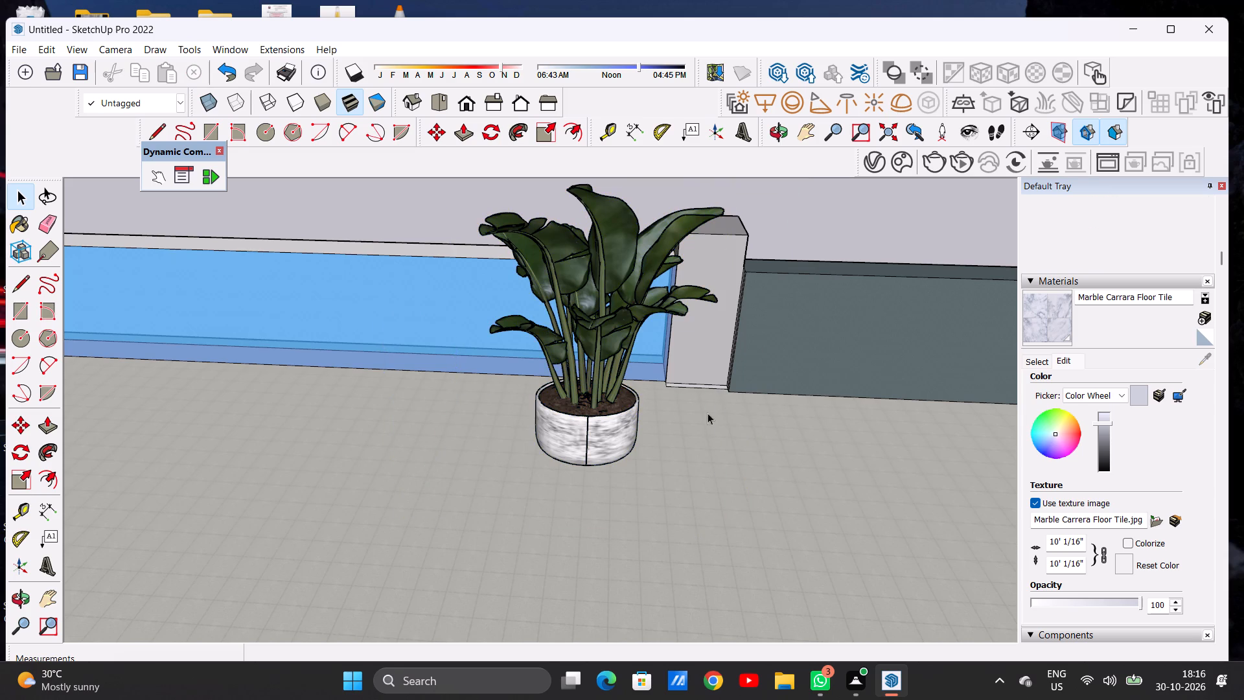
# Move the scaled plant about 4' 7 1/4" across the terrace floor toward the pillar at the glass railing's end, and deselect it.
pyautogui.moveTo(700, 418); pyautogui.dragTo(508, 430, button='middle')
pyautogui.click(533, 444)
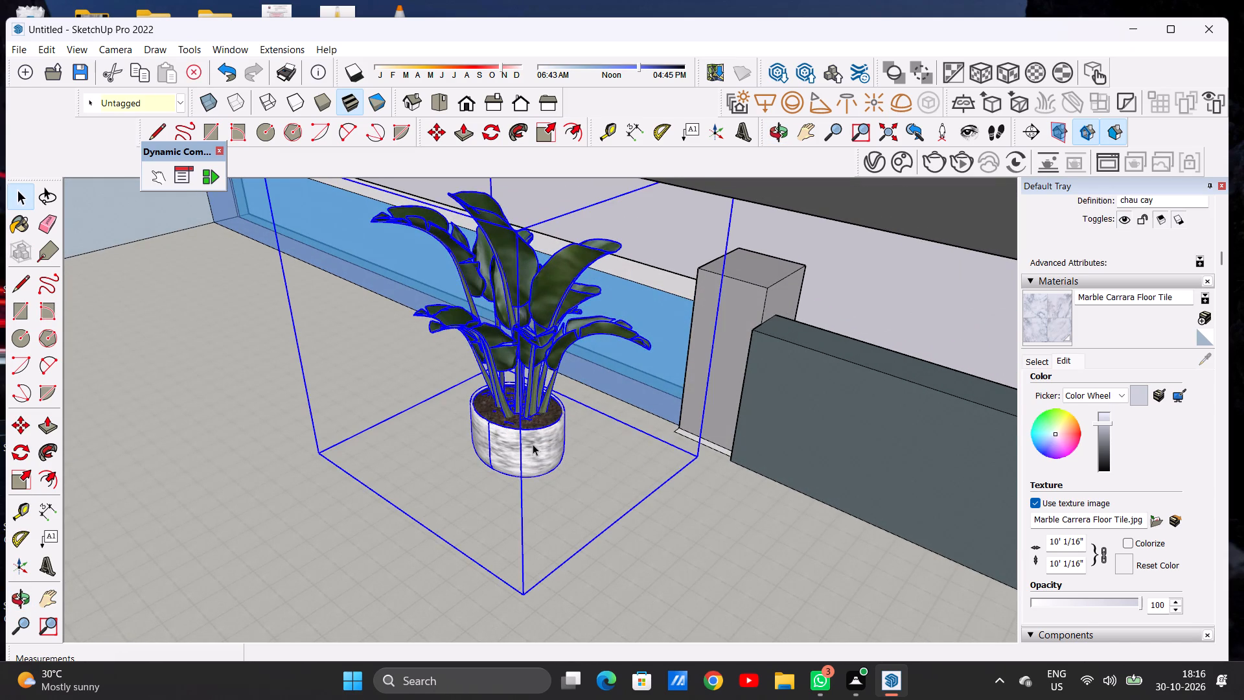
pyautogui.press('m')
pyautogui.click(697, 459)
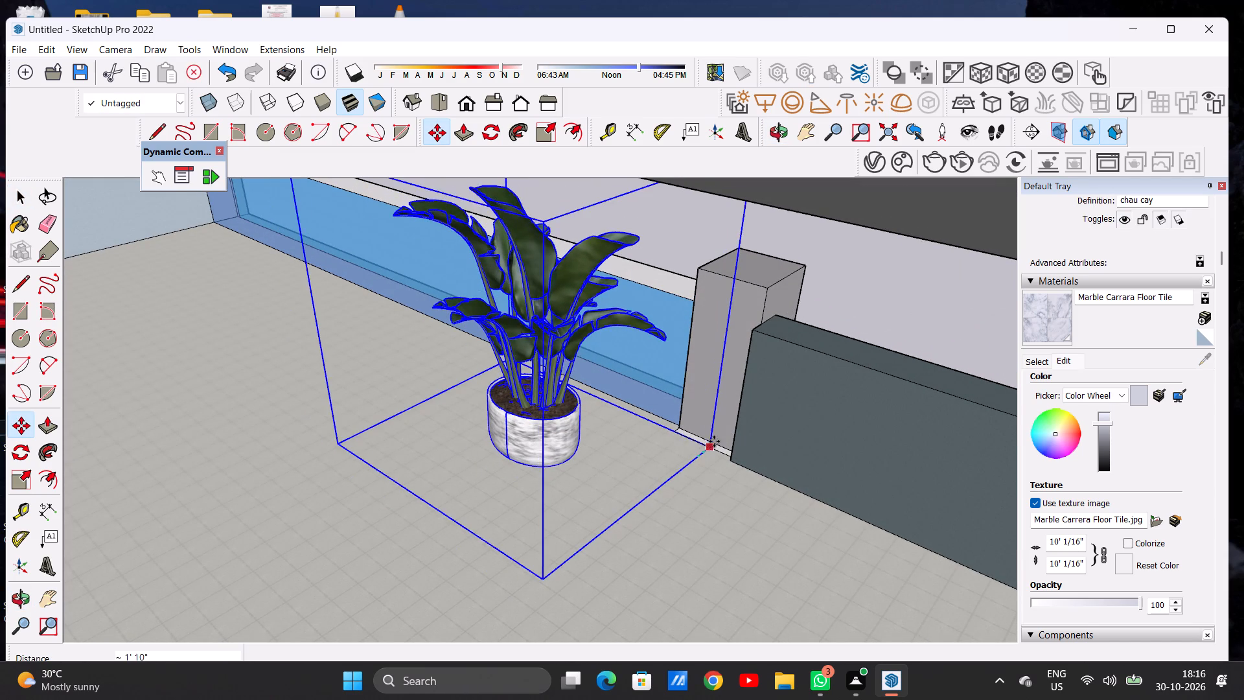
pyautogui.press('space')
pyautogui.write('M')
pyautogui.click(520, 598)
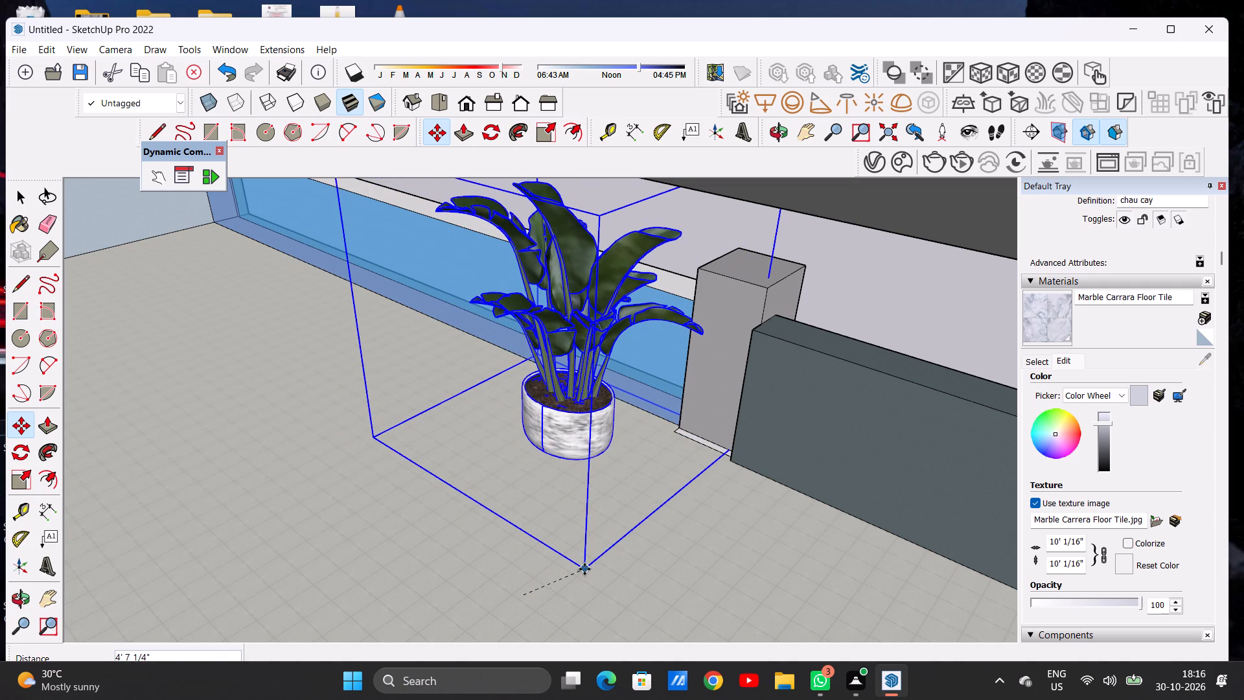
pyautogui.click(584, 569)
pyautogui.press('space')
pyautogui.click(916, 305)
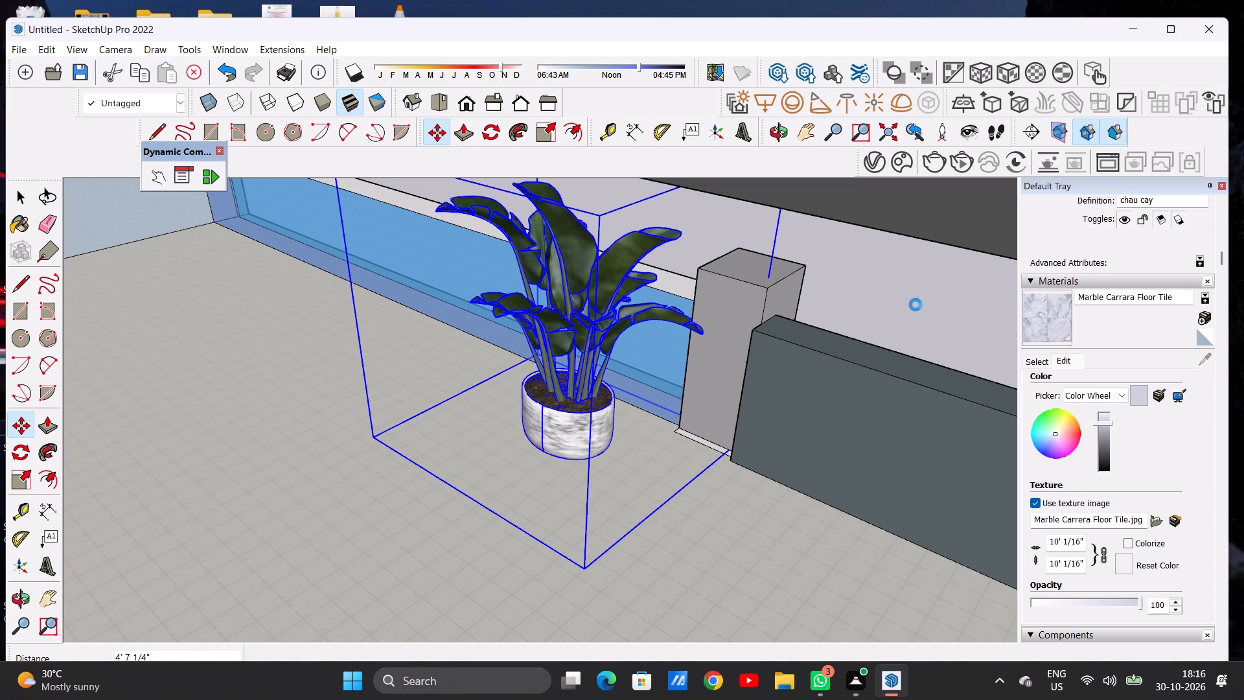
# Copy the plant beside the glass railing's pillar about 62' 7" along the railing to its far end.
pyautogui.moveTo(750, 412); pyautogui.dragTo(724, 349, button='middle')
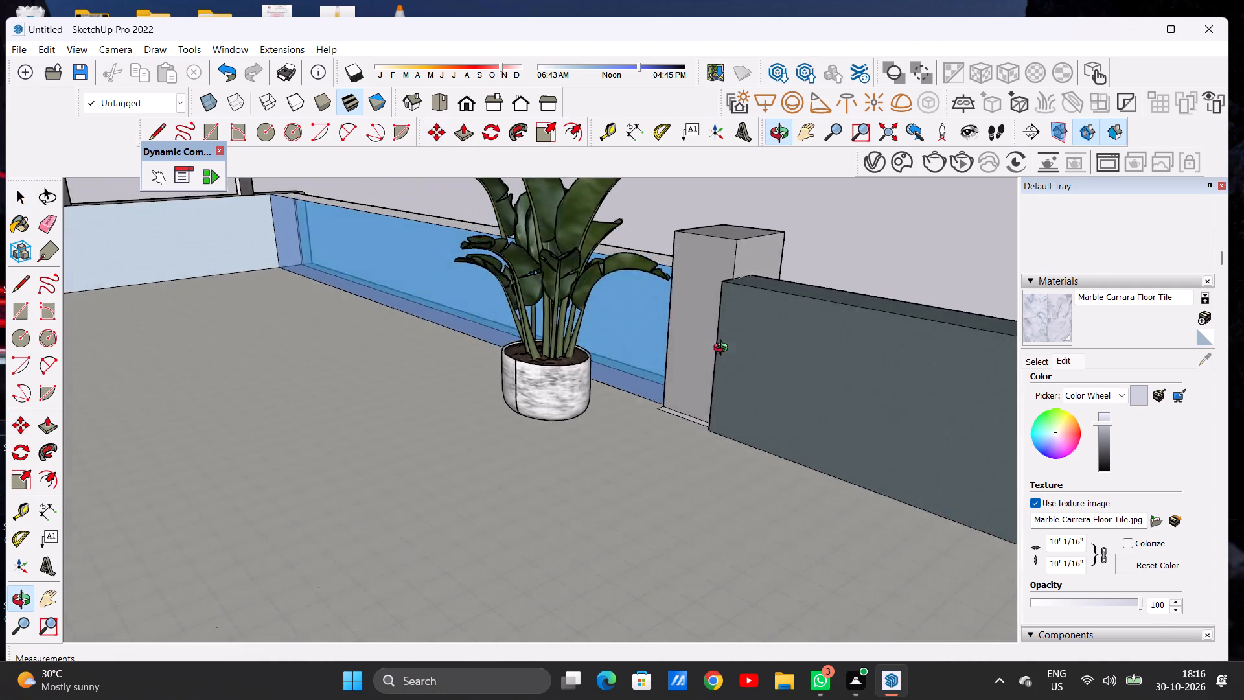
pyautogui.moveTo(724, 349); pyautogui.dragTo(874, 332, button='middle')
pyautogui.moveTo(605, 351); pyautogui.dragTo(658, 351, button='middle')
pyautogui.scroll(-10, 658, 377)
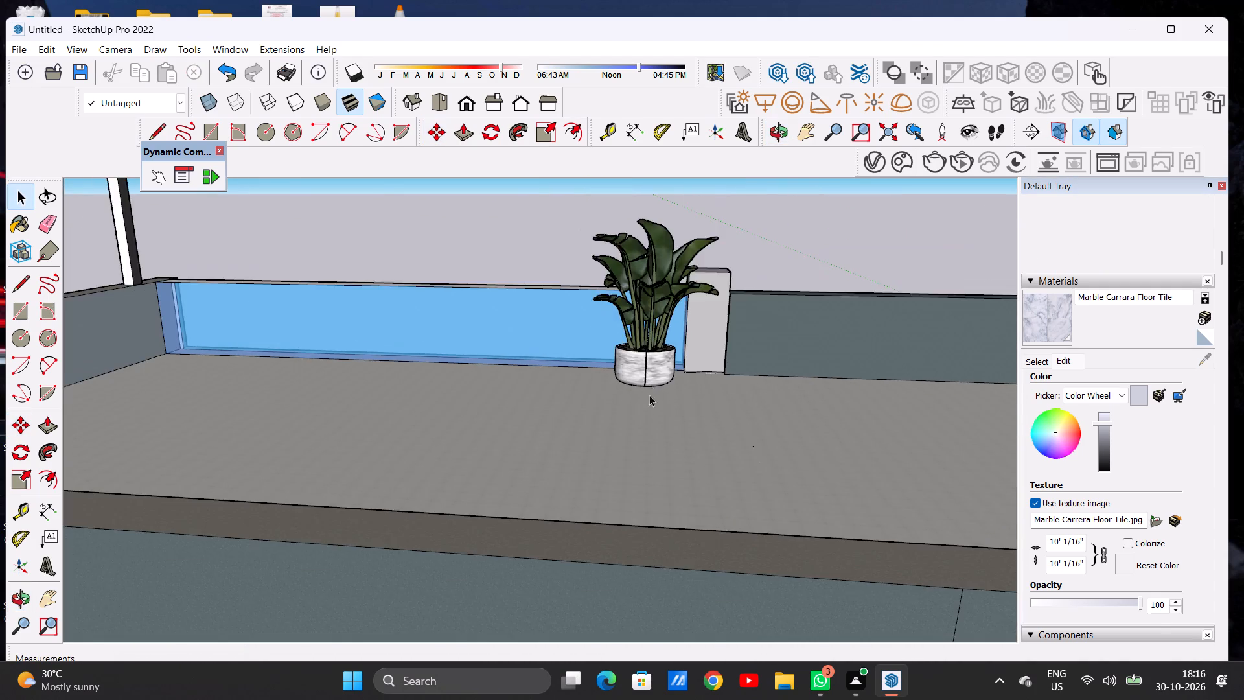
pyautogui.scroll(-10, 649, 395)
pyautogui.moveTo(629, 383); pyautogui.dragTo(642, 430, button='middle')
pyautogui.scroll(6, 657, 399)
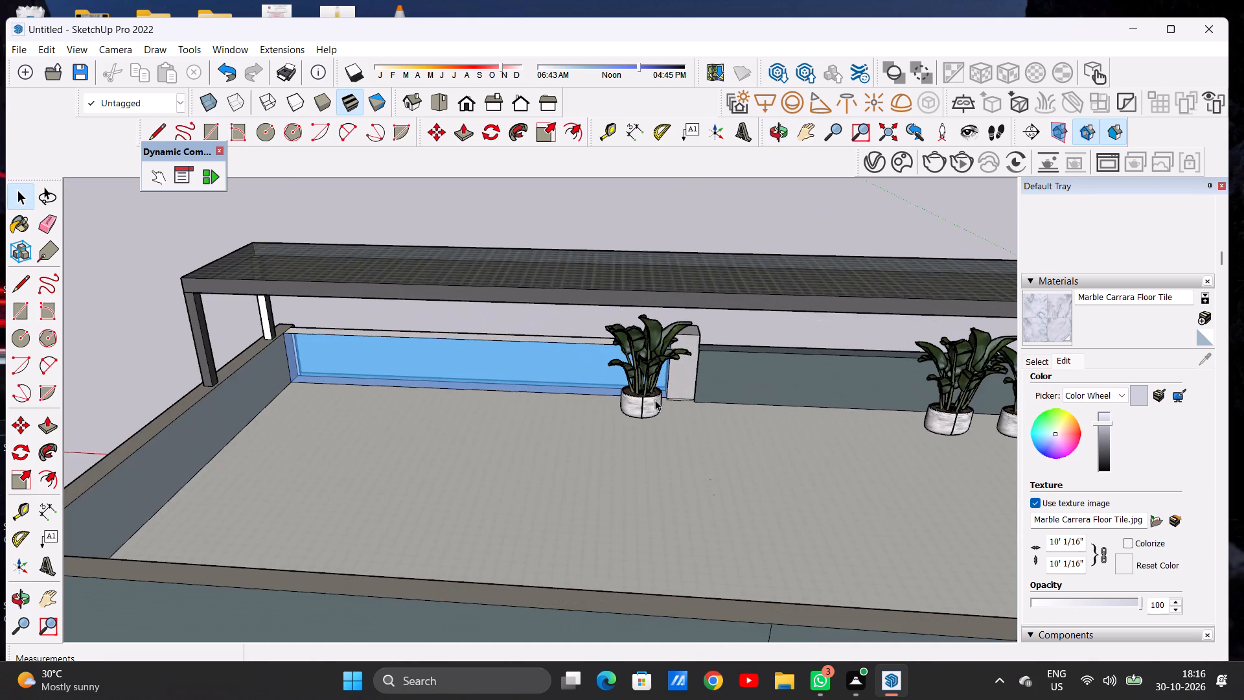
pyautogui.scroll(5, 655, 400)
pyautogui.scroll(-1, 647, 406)
pyautogui.click(647, 406)
pyautogui.press('m')
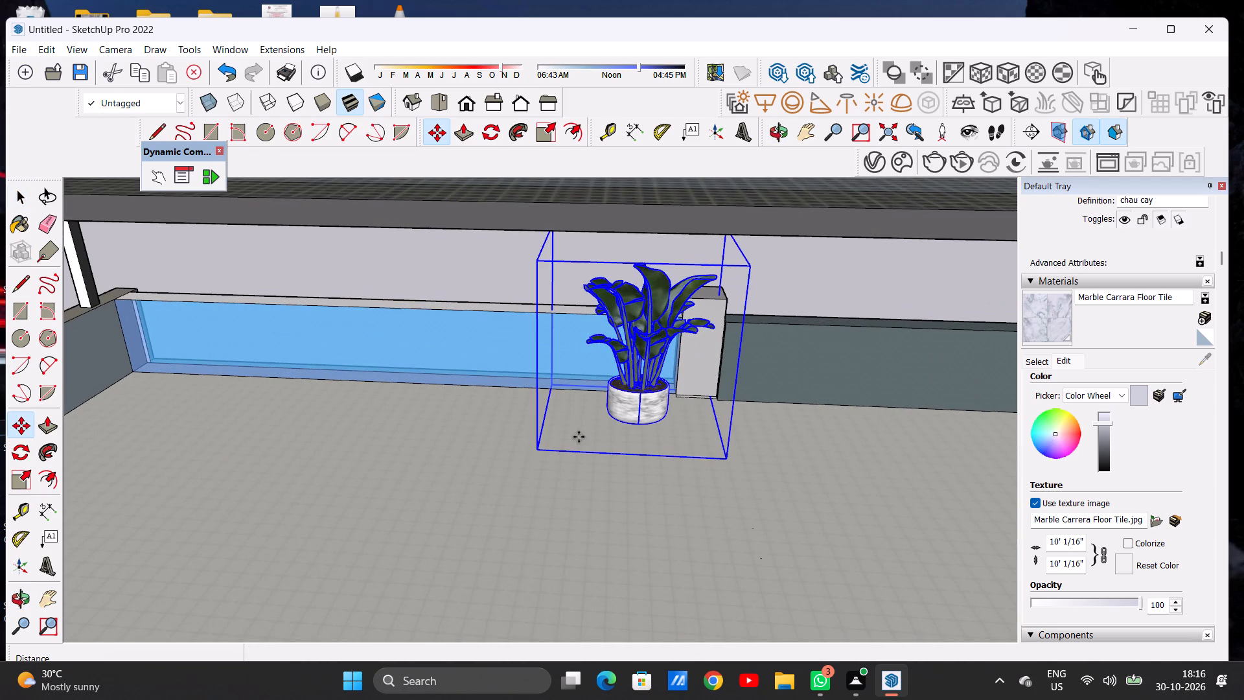
pyautogui.click(540, 448)
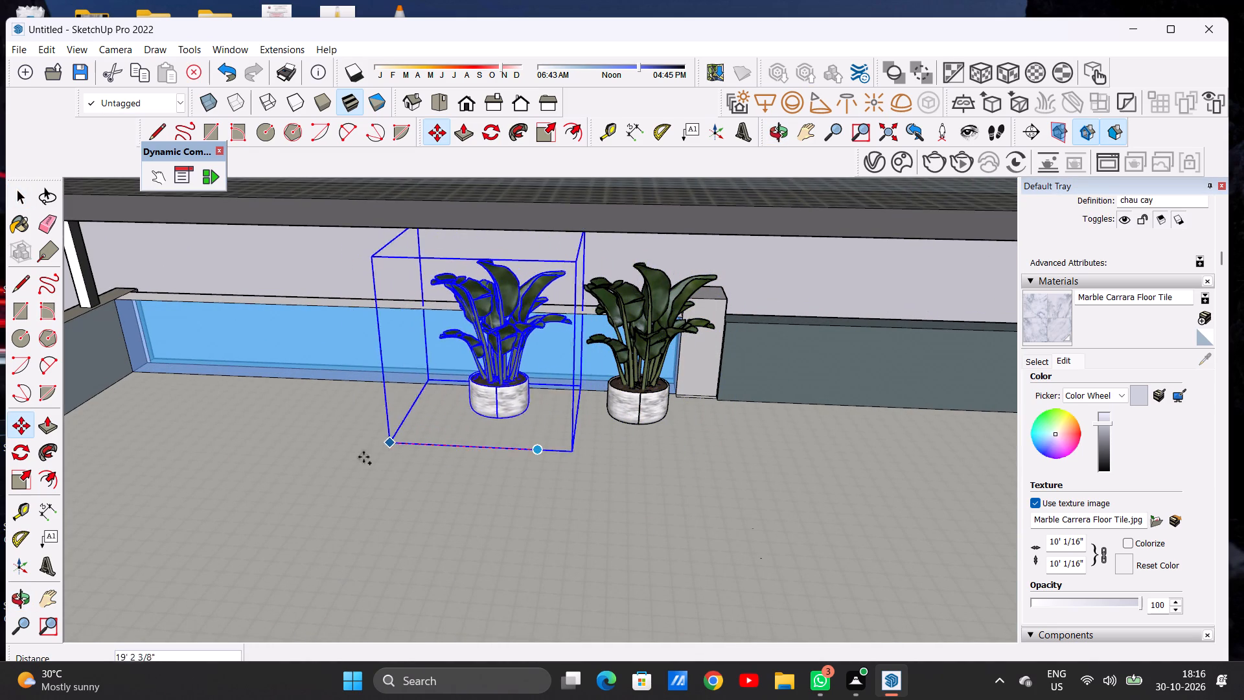
pyautogui.scroll(-5, 383, 445)
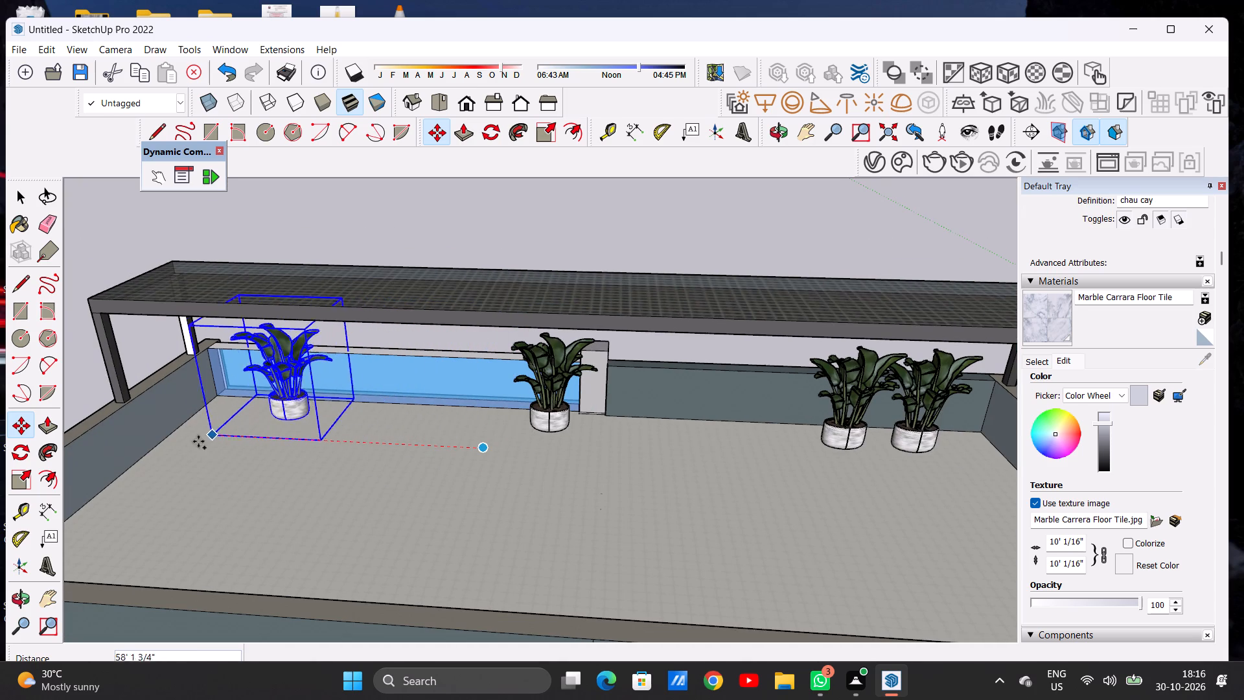
pyautogui.scroll(4, 182, 431)
pyautogui.scroll(-1, 182, 431)
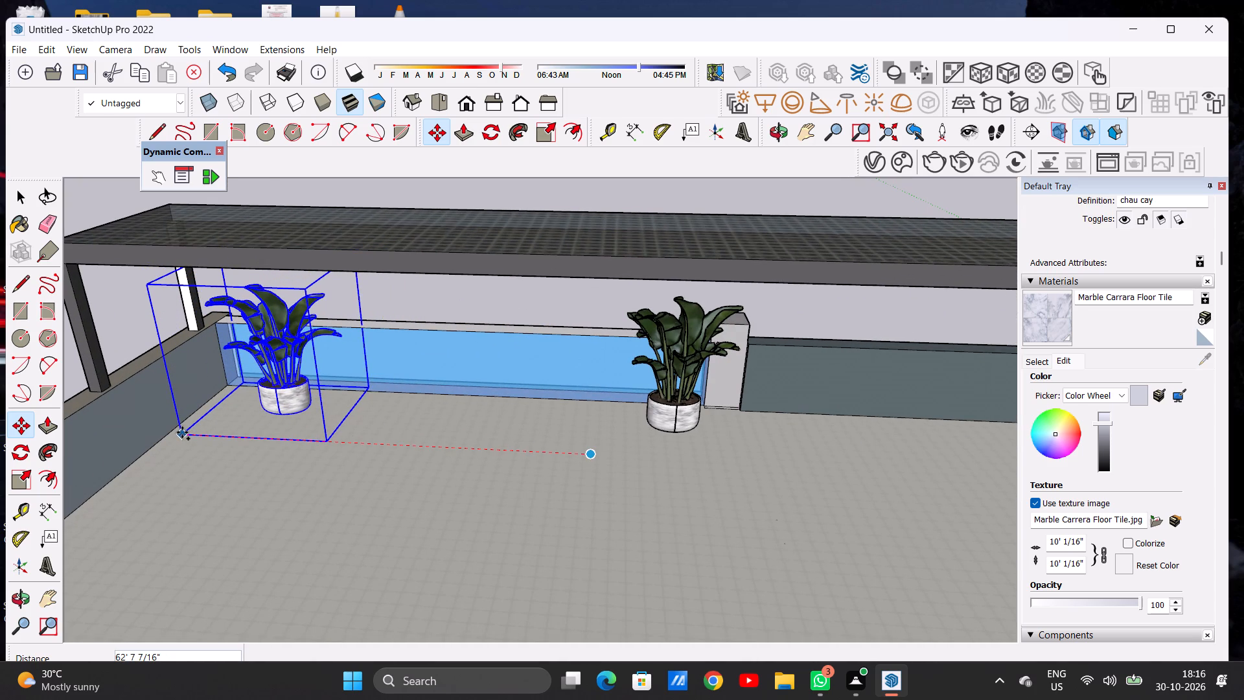
pyautogui.click(182, 432)
pyautogui.press('space')
# Move the copied plant about 7' 11" farther along the glass railing toward the terrace's side parapet, and deselect it.
pyautogui.scroll(-7, 516, 388)
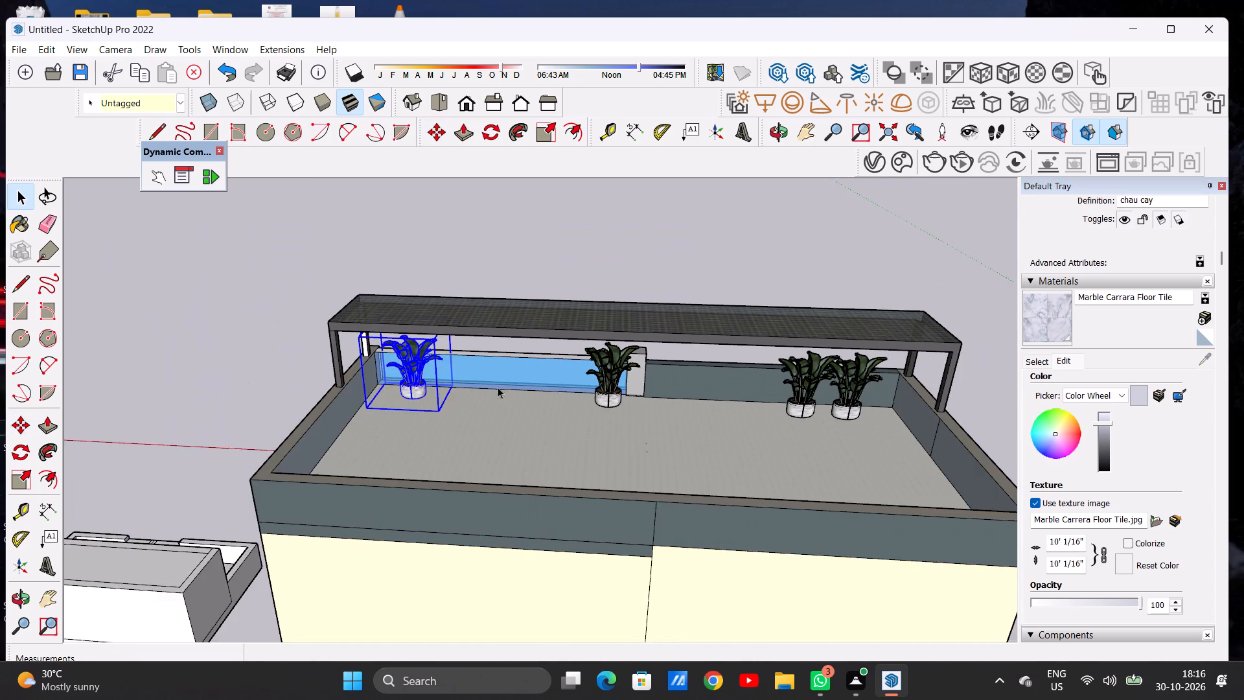
pyautogui.moveTo(448, 391); pyautogui.dragTo(617, 388, button='middle')
pyautogui.scroll(6, 507, 414)
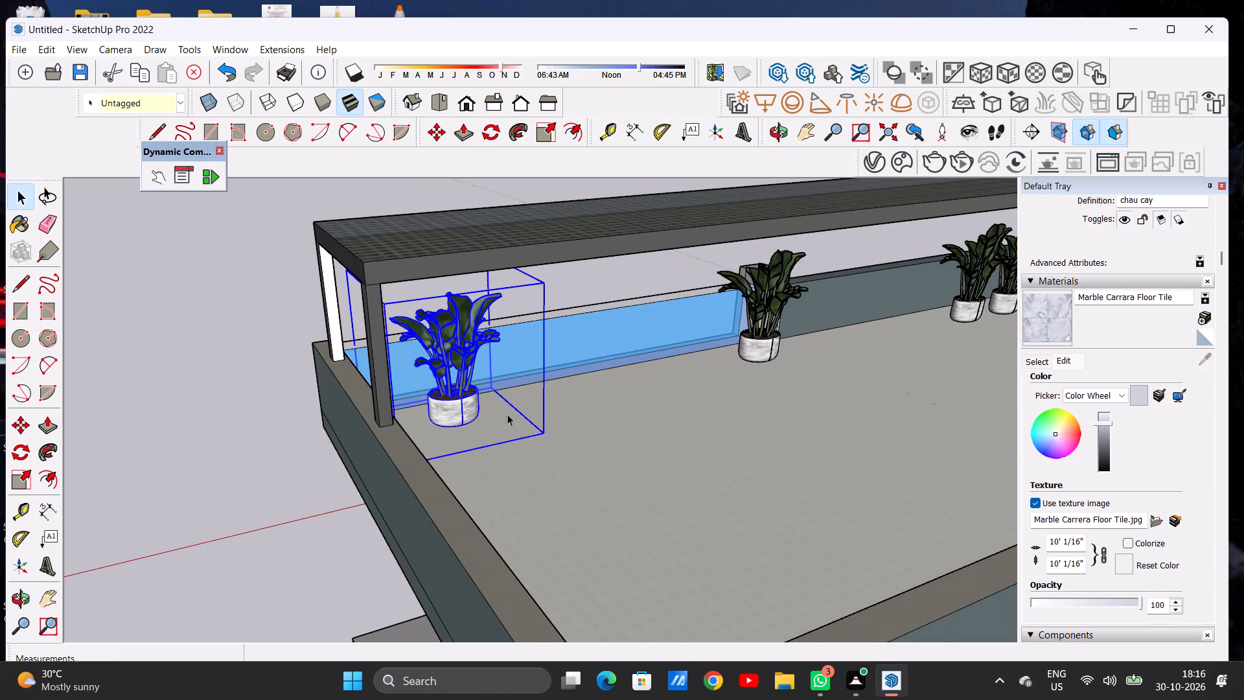
pyautogui.press('m')
pyautogui.scroll(4, 557, 434)
pyautogui.click(539, 434)
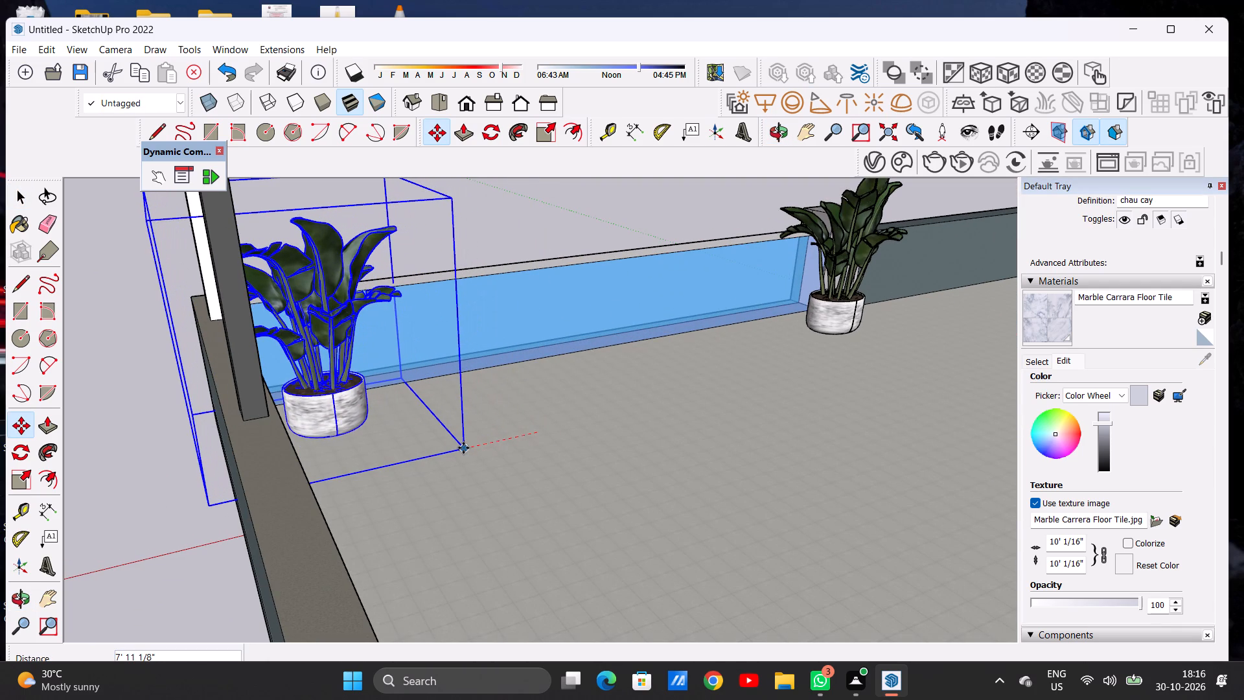
pyautogui.click(463, 448)
pyautogui.press('space')
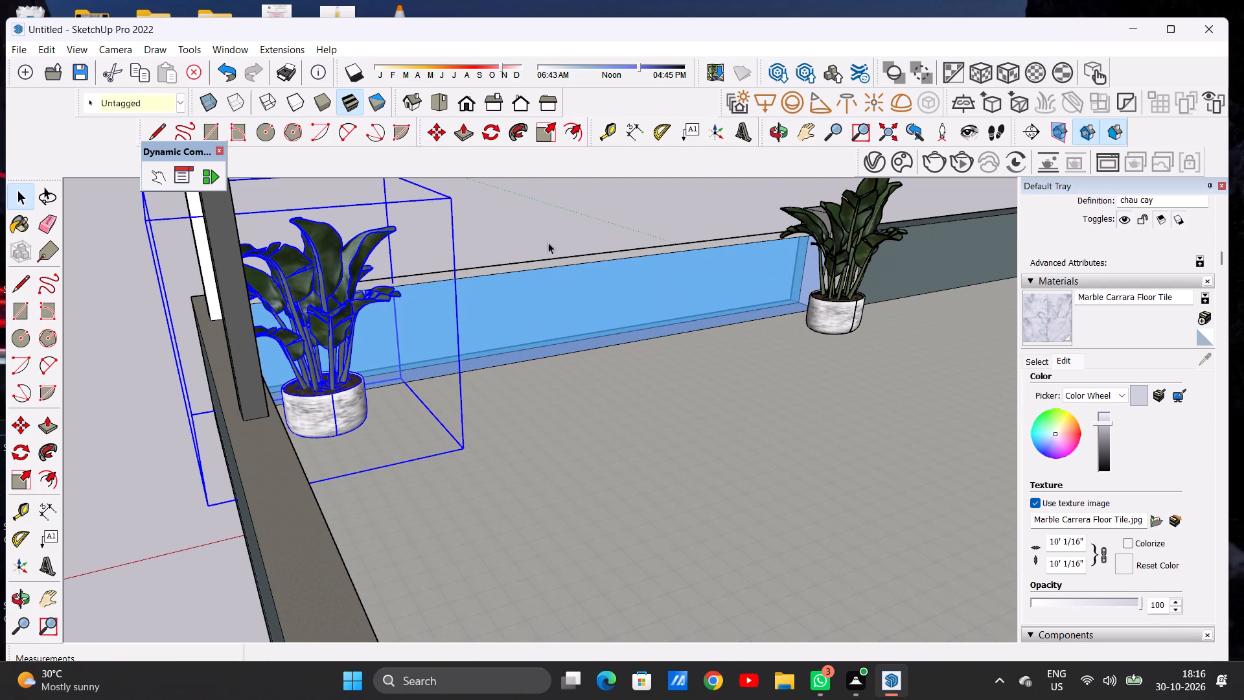
pyautogui.click(540, 226)
# Examine the rooftop plant arrangement and the whole house from the front elevation and from raised front views.
pyautogui.click(464, 104)
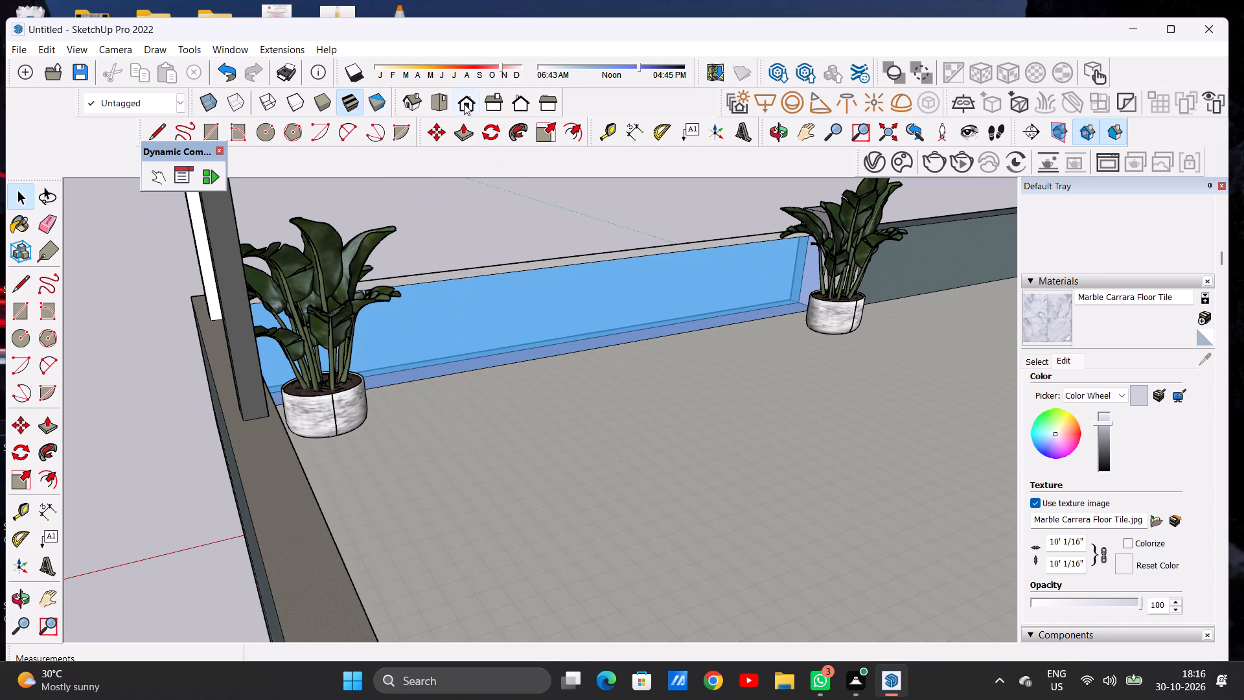
pyautogui.scroll(-7, 479, 415)
pyautogui.scroll(-4, 442, 487)
pyautogui.scroll(1, 446, 515)
pyautogui.scroll(-1, 447, 516)
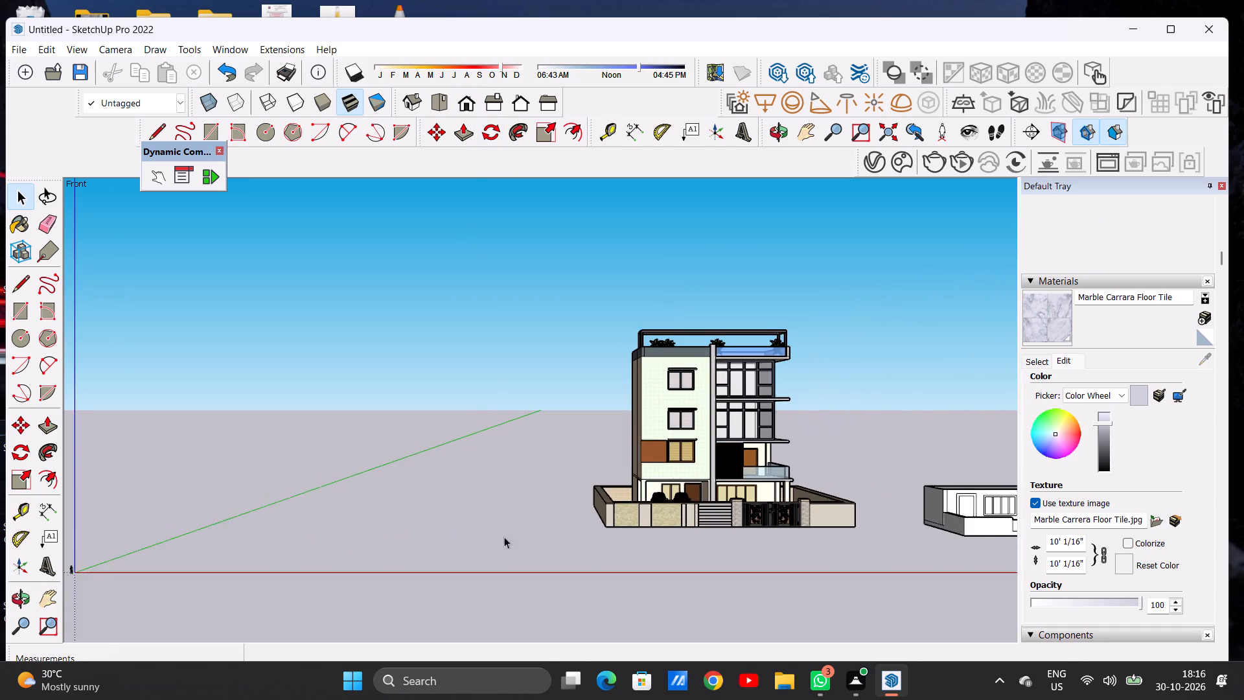
pyautogui.scroll(7, 750, 347)
pyautogui.scroll(-1, 726, 355)
pyautogui.scroll(8, 726, 355)
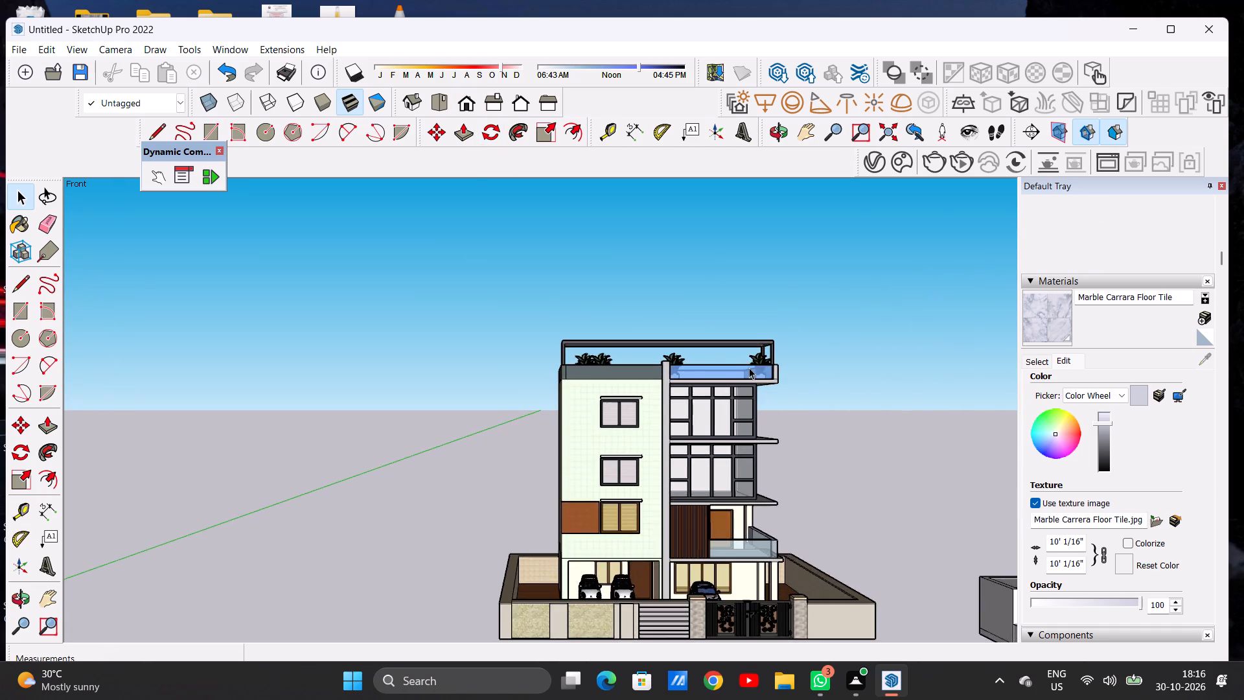
pyautogui.scroll(10, 749, 367)
pyautogui.scroll(-1, 774, 367)
pyautogui.scroll(9, 774, 367)
pyautogui.moveTo(737, 362); pyautogui.dragTo(717, 456, button='middle')
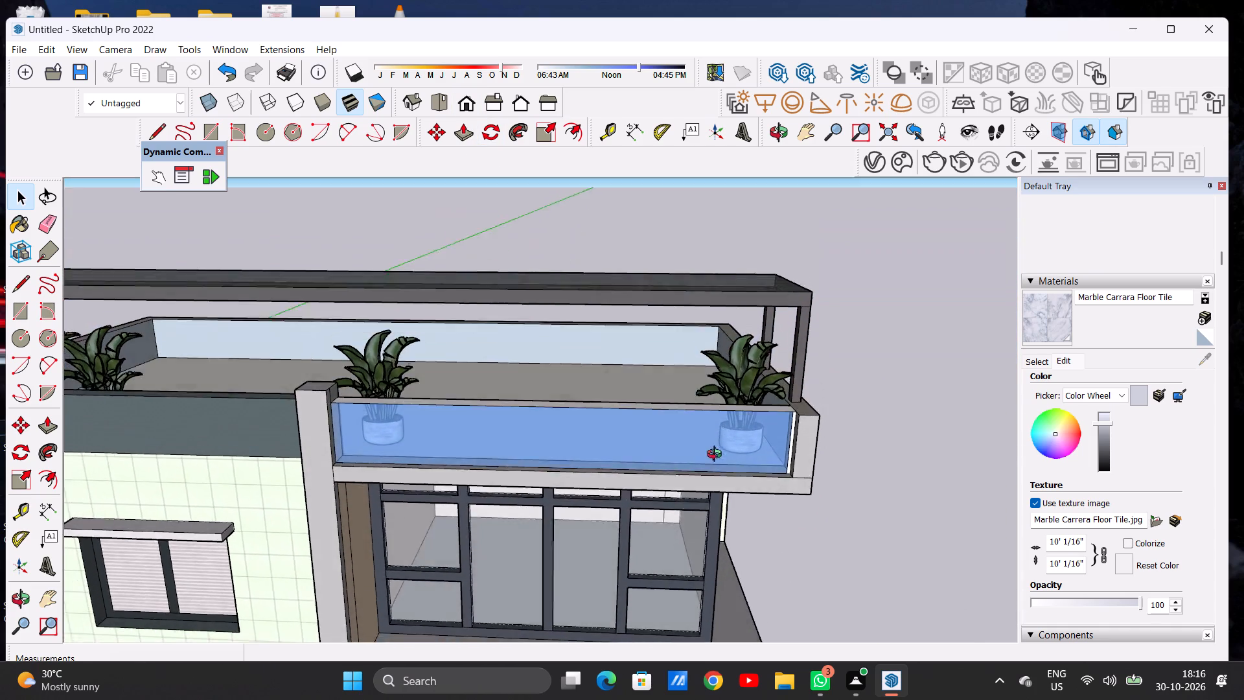
pyautogui.moveTo(717, 456); pyautogui.dragTo(739, 460, button='middle')
pyautogui.scroll(-12, 739, 423)
pyautogui.scroll(-5, 628, 400)
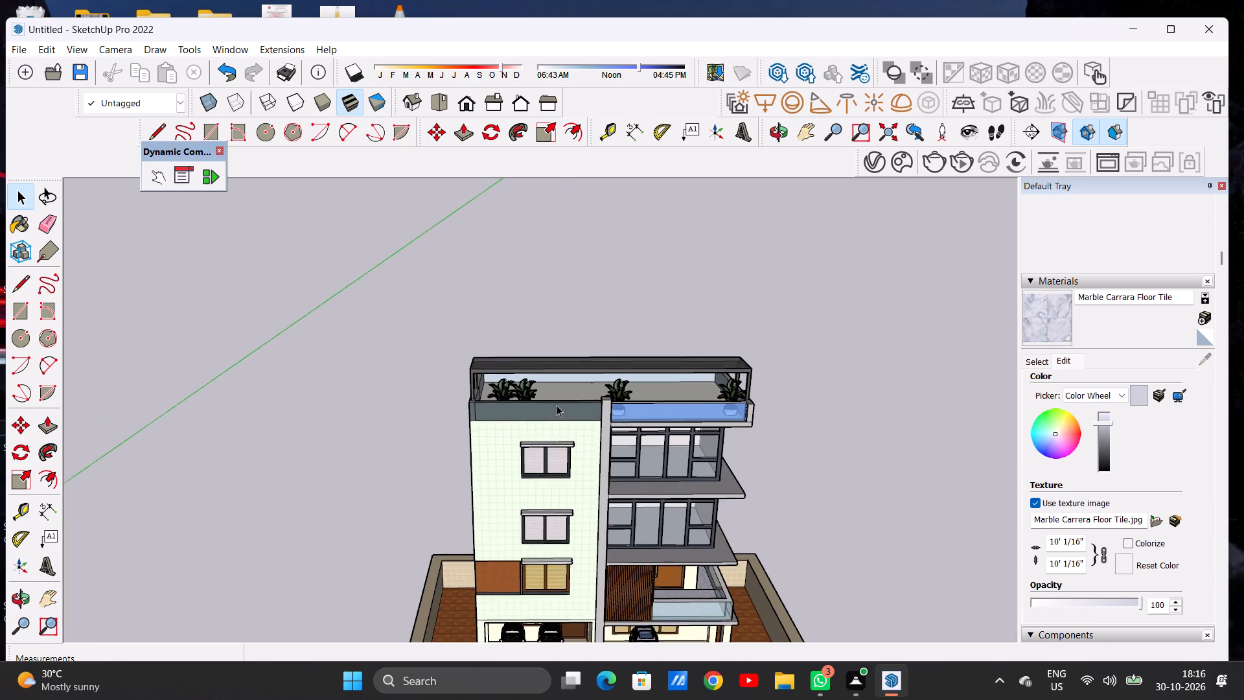
pyautogui.scroll(7, 731, 395)
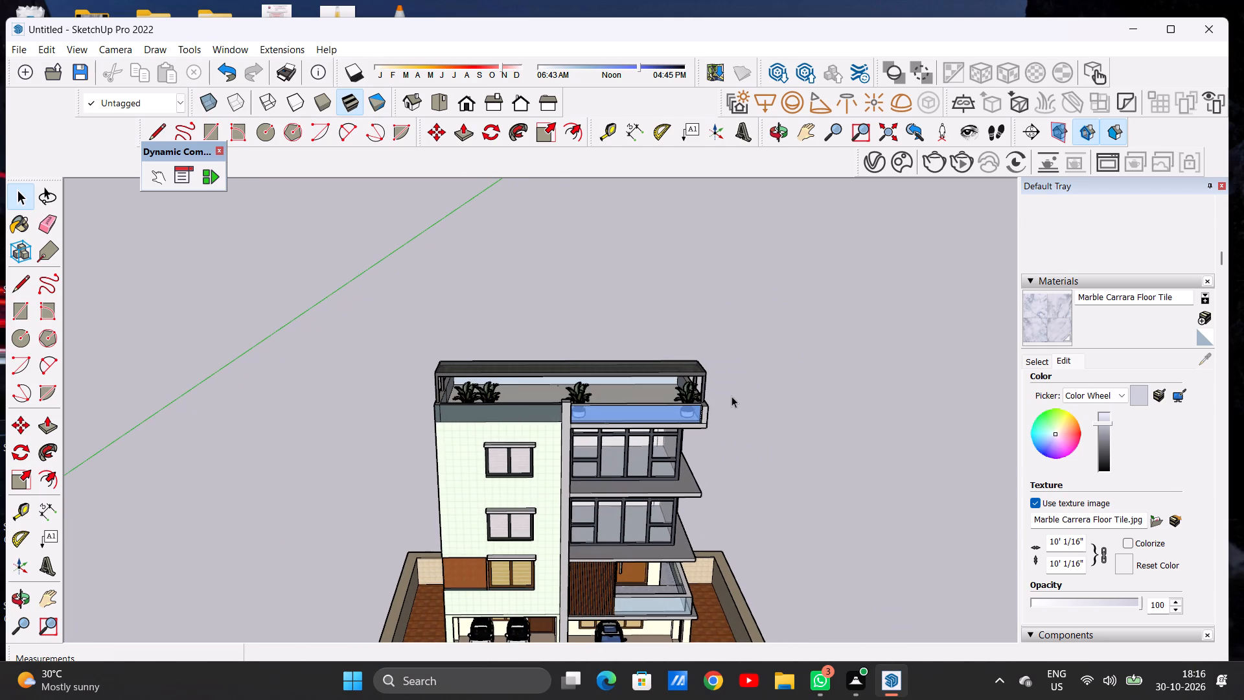
pyautogui.moveTo(612, 437); pyautogui.dragTo(588, 359, button='middle')
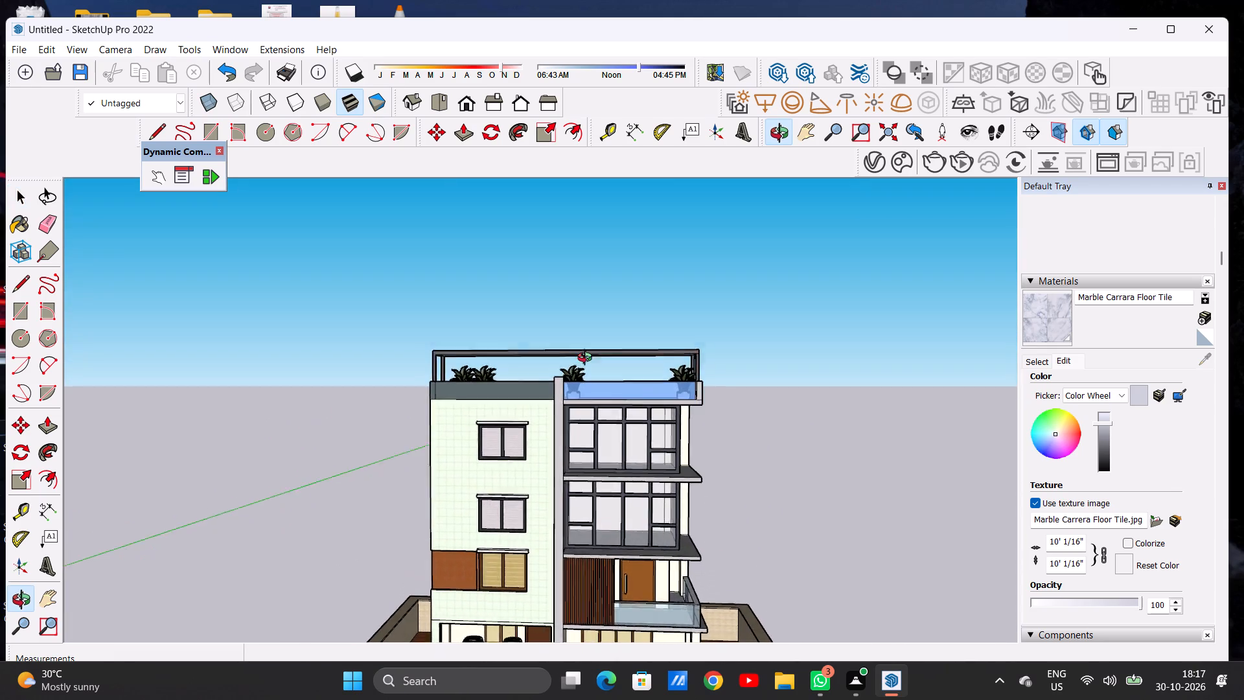
pyautogui.moveTo(588, 359); pyautogui.dragTo(618, 375, button='middle')
pyautogui.scroll(-2, 572, 399)
pyautogui.scroll(1, 571, 401)
pyautogui.scroll(-9, 571, 401)
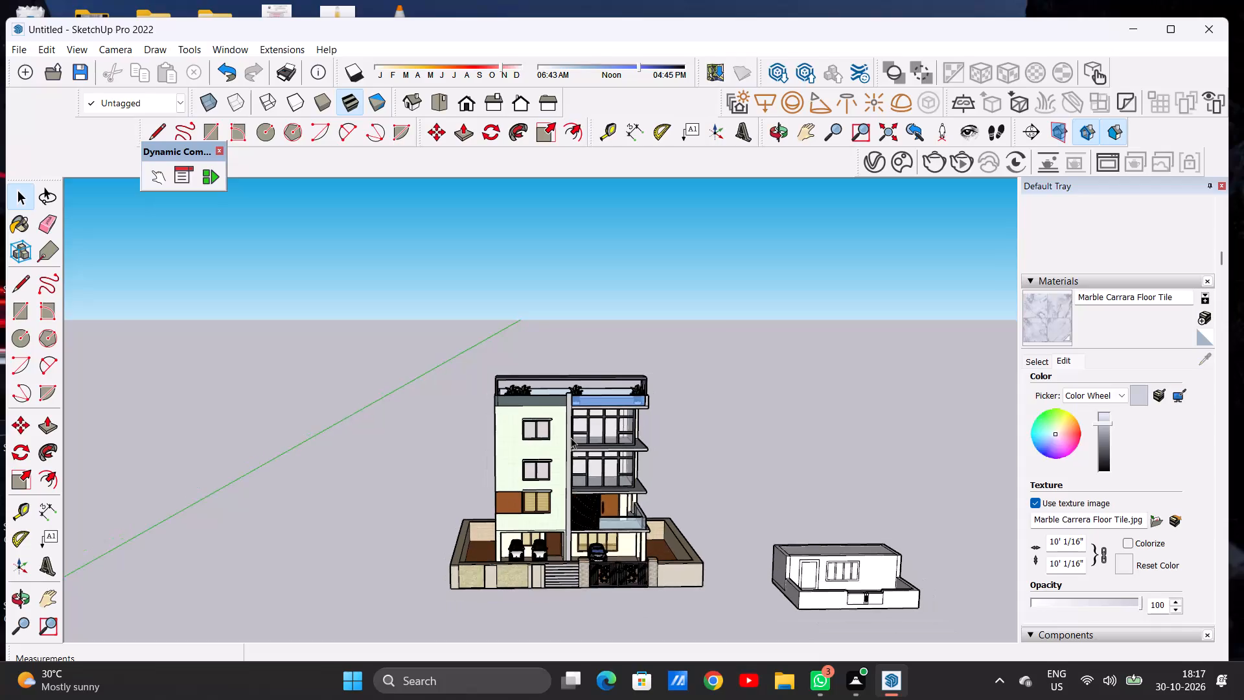
pyautogui.scroll(-5, 571, 437)
pyautogui.scroll(9, 544, 447)
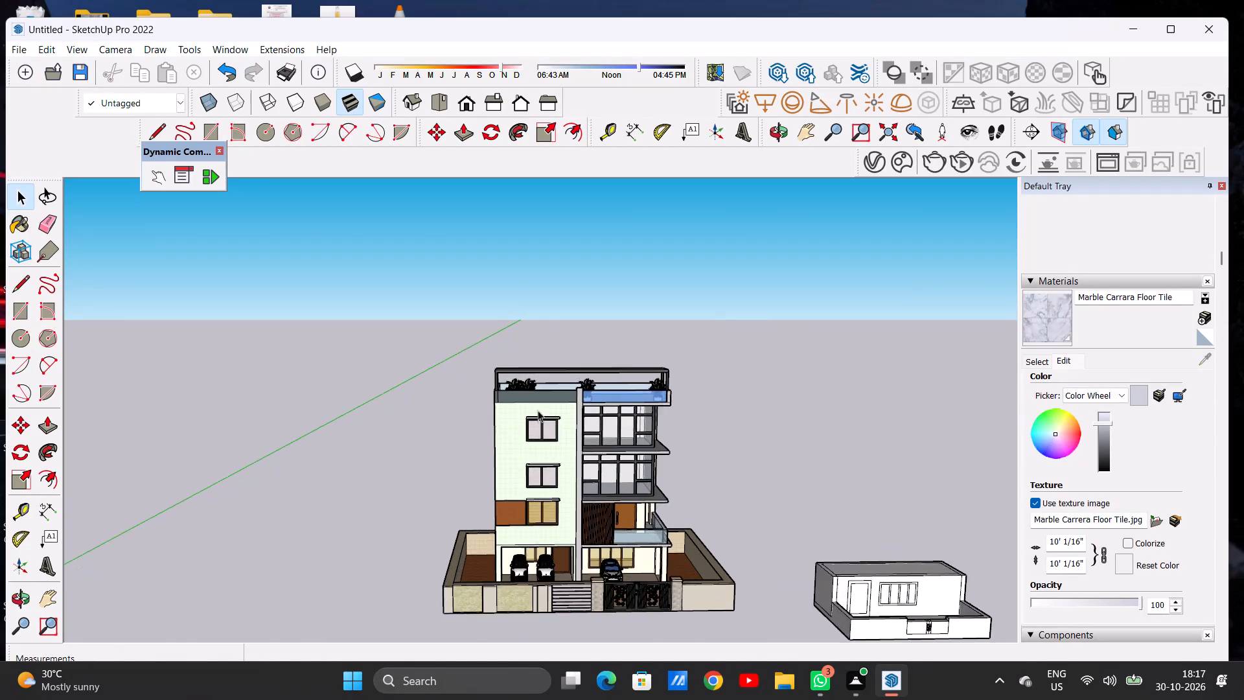
pyautogui.scroll(15, 538, 410)
pyautogui.middleClick(616, 376)
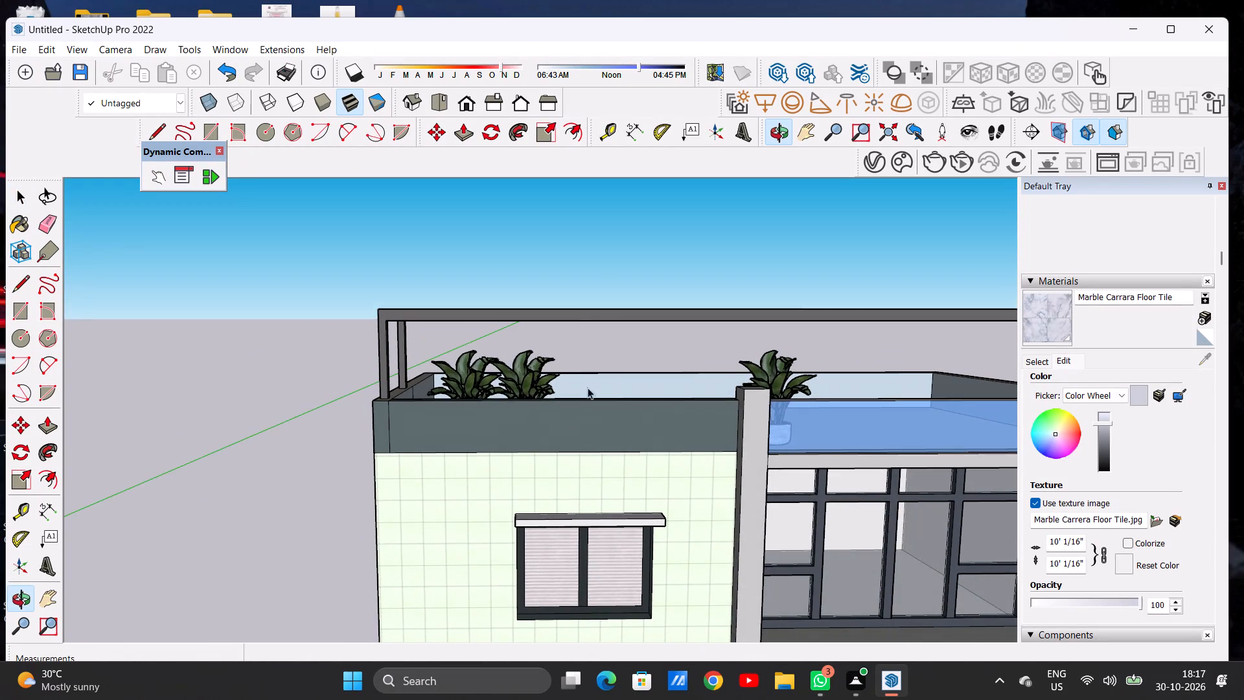
pyautogui.scroll(-8, 512, 403)
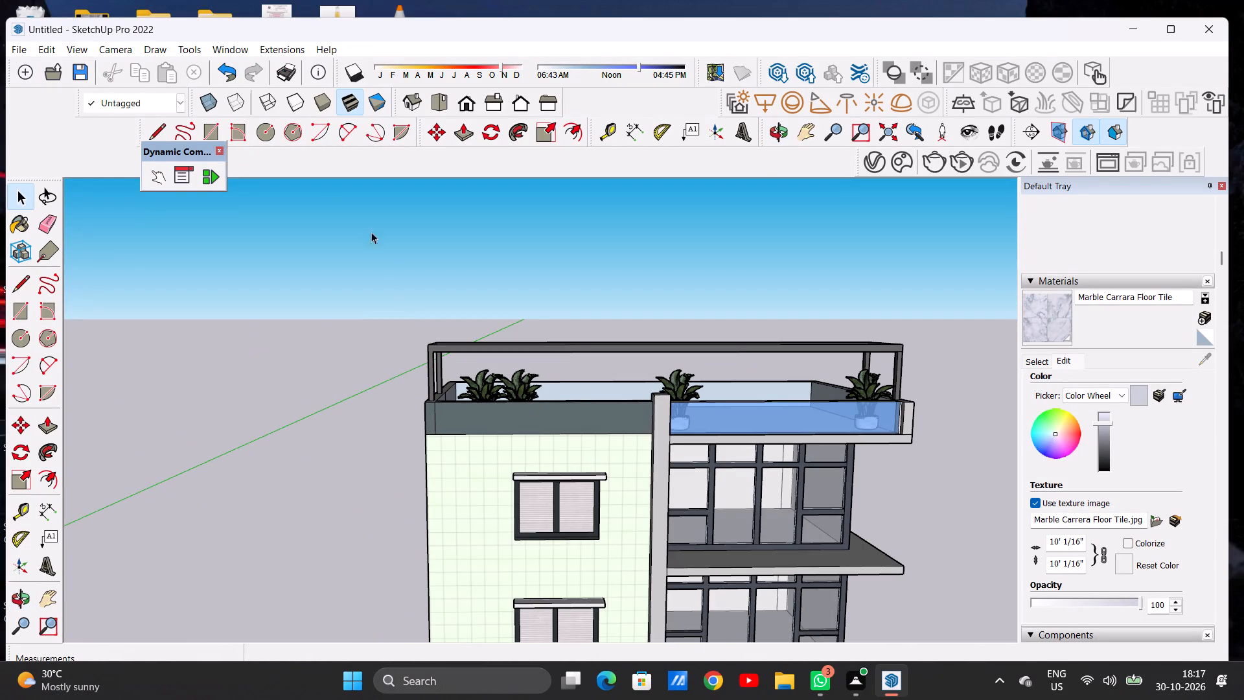
# Import the Sem+nome model from the Downloads folder, accepting the import despite its newer file version.
pyautogui.click(19, 46)
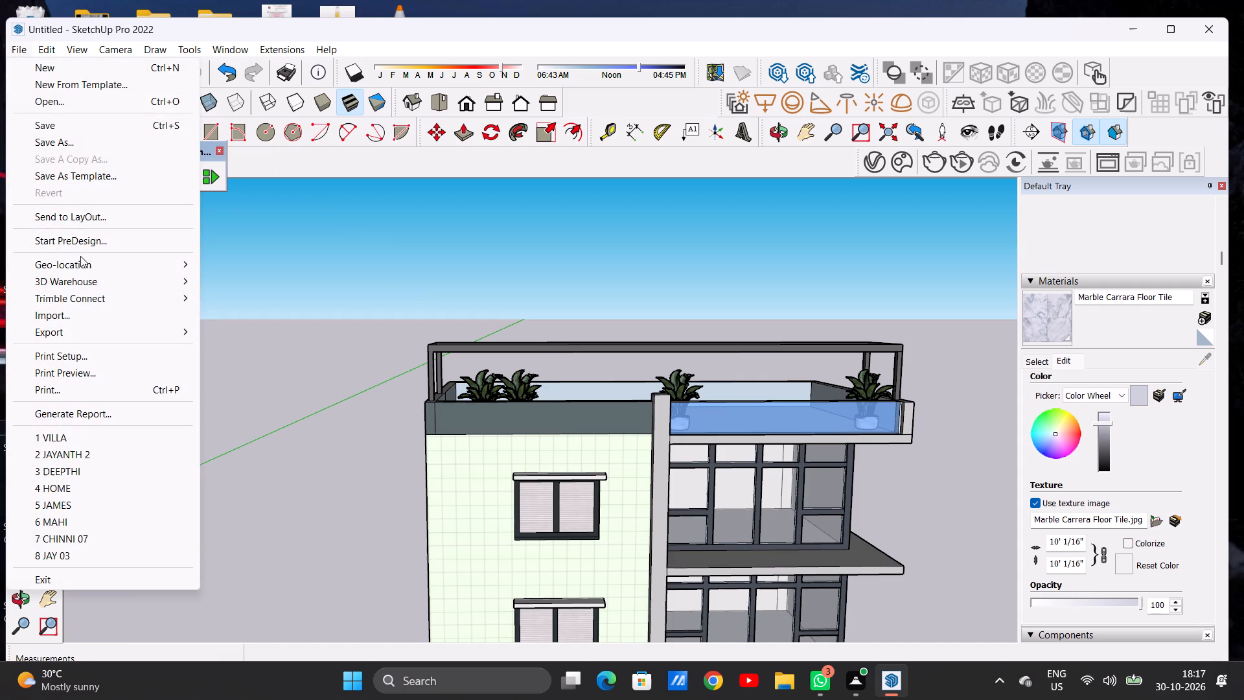
pyautogui.click(92, 316)
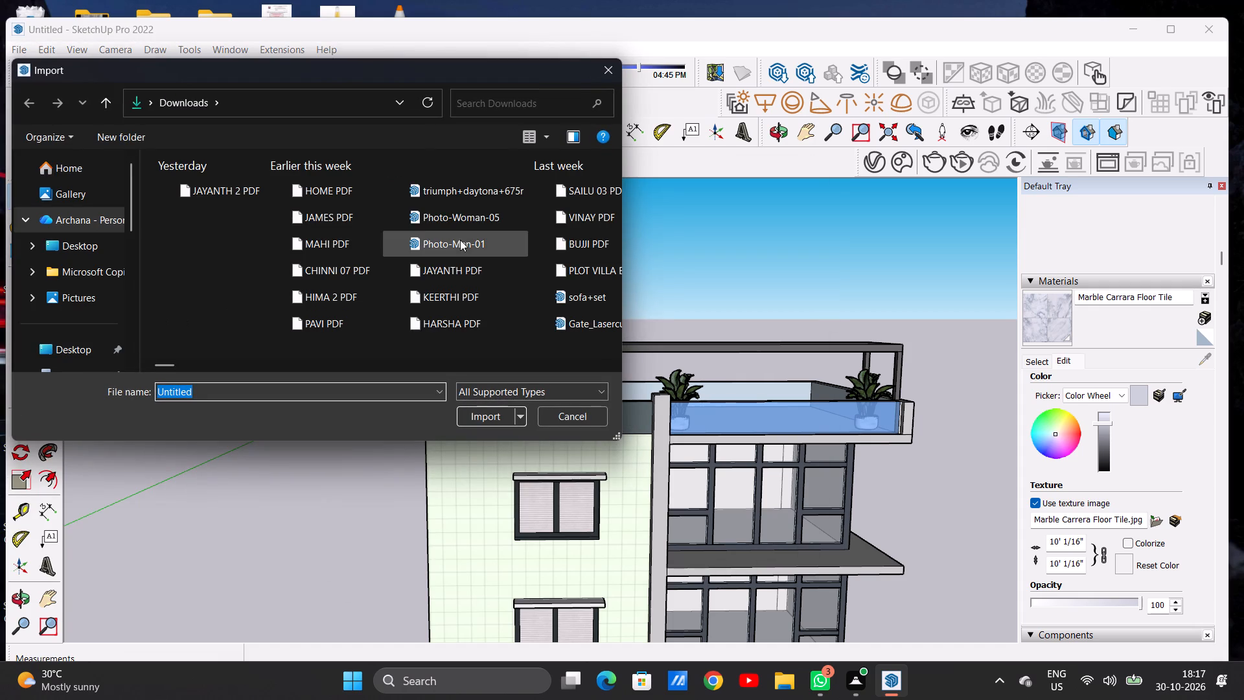
pyautogui.click(612, 366)
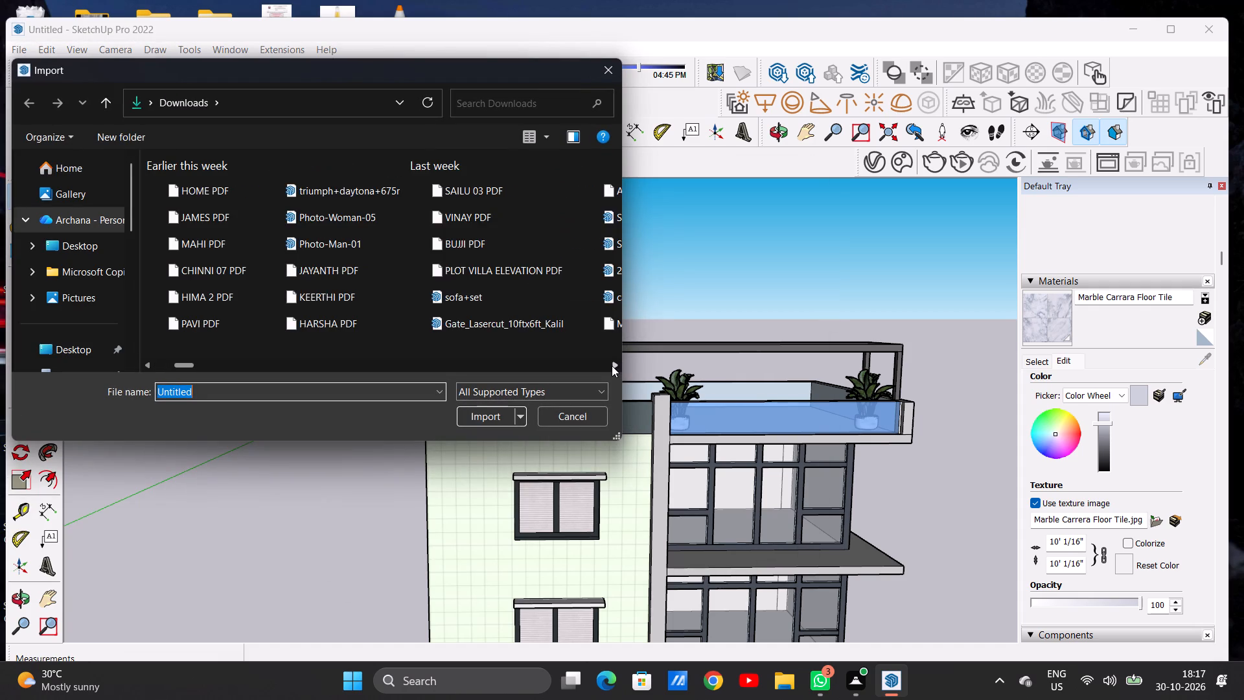
pyautogui.click(612, 366)
pyautogui.click(612, 366)
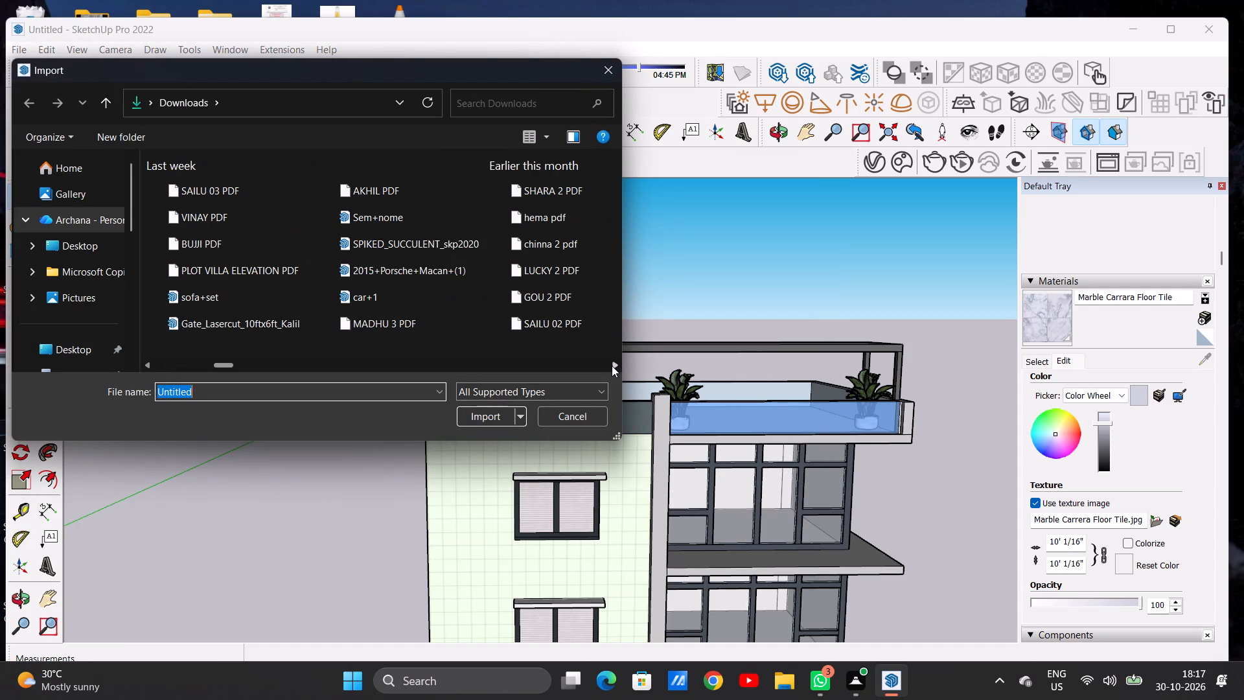
pyautogui.click(612, 366)
pyautogui.click(612, 366)
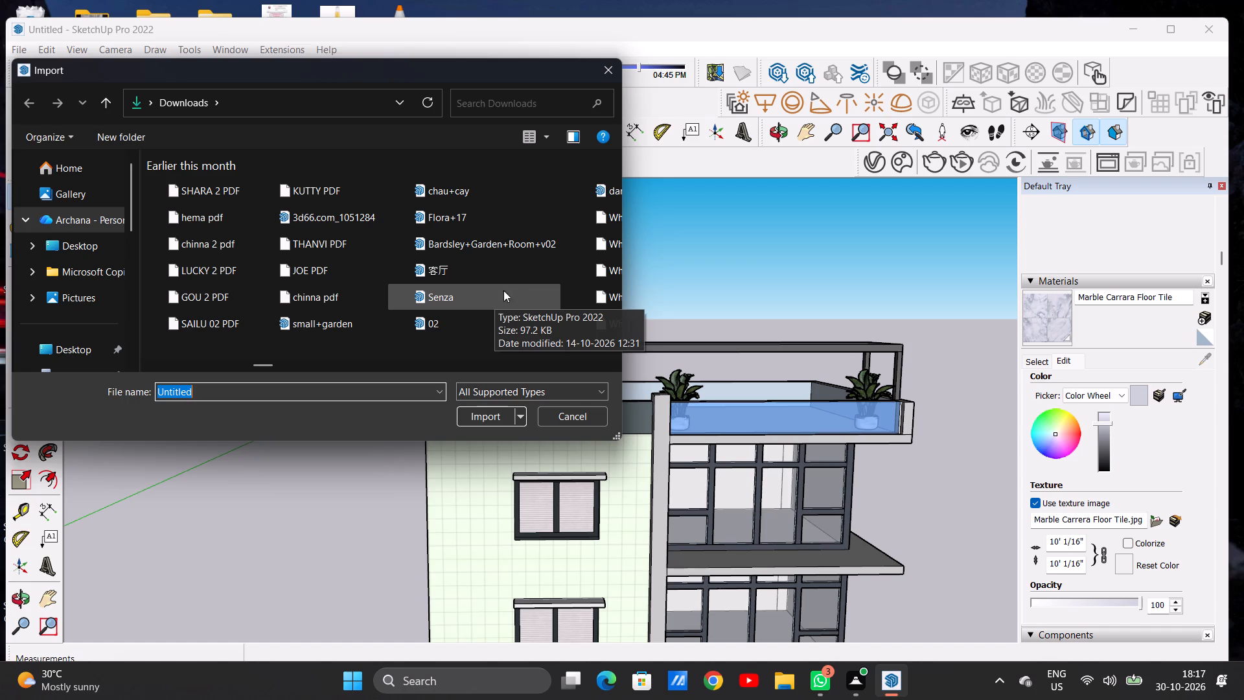
pyautogui.click(617, 364)
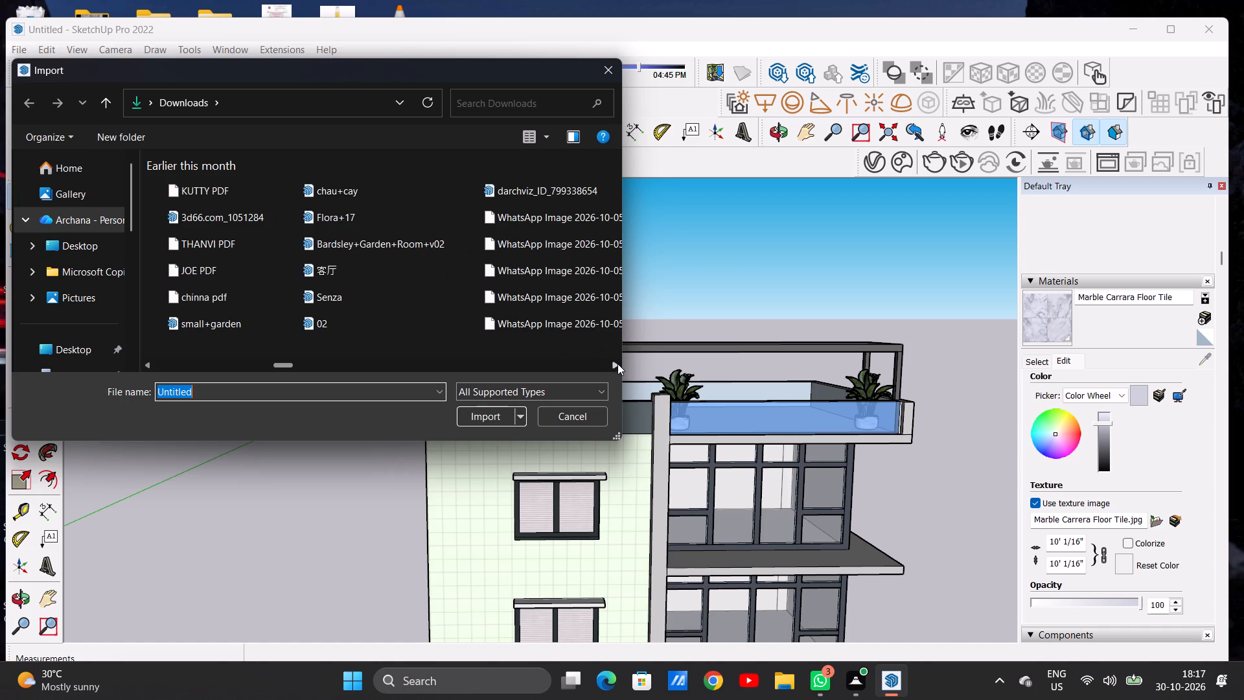
pyautogui.click(617, 364)
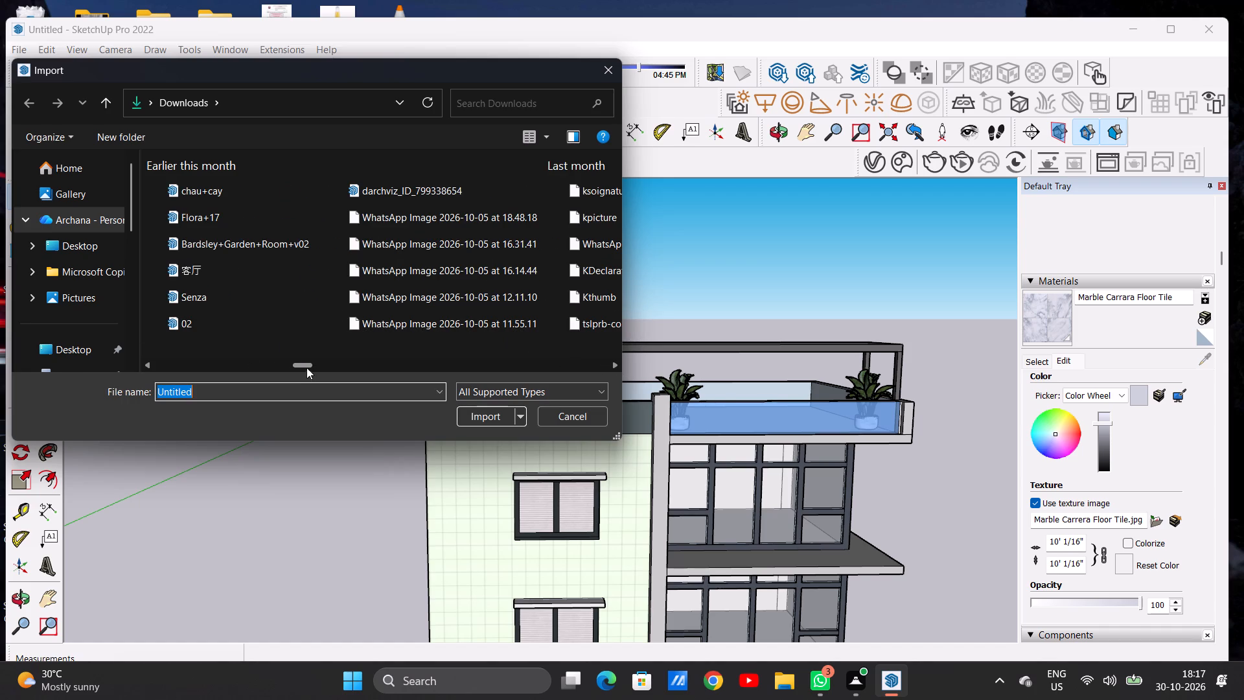
pyautogui.click(152, 364)
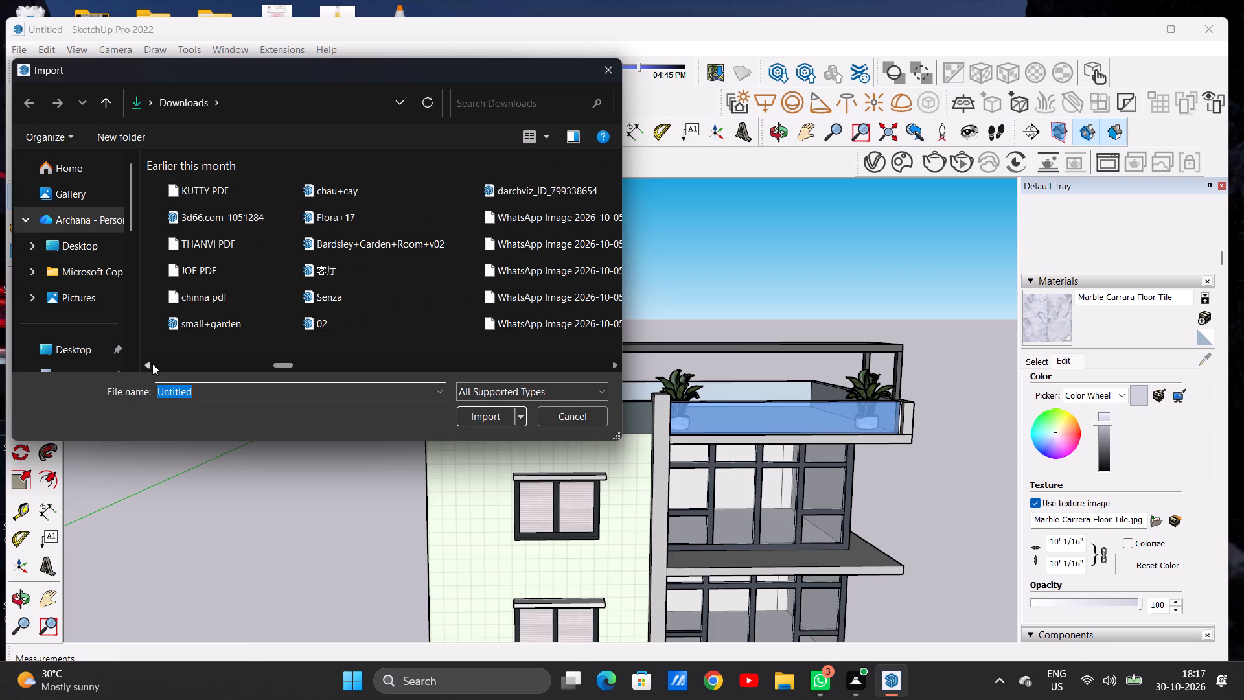
pyautogui.click(152, 364)
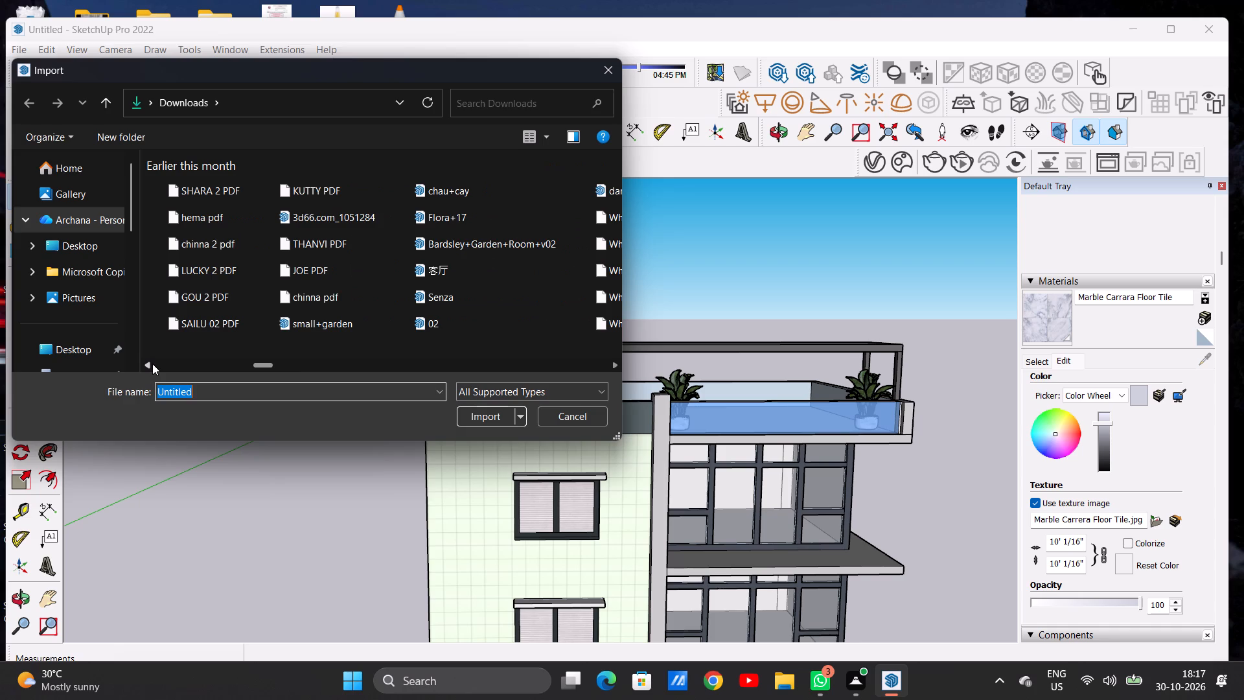
pyautogui.click(152, 364)
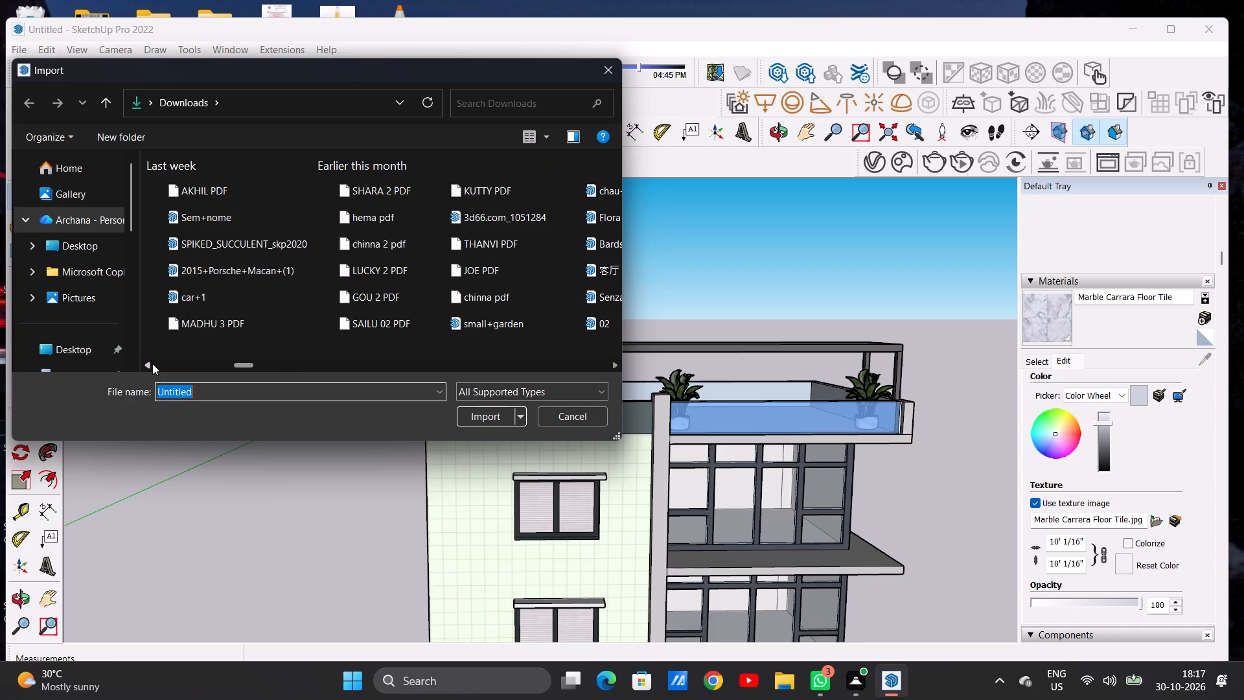
pyautogui.click(152, 364)
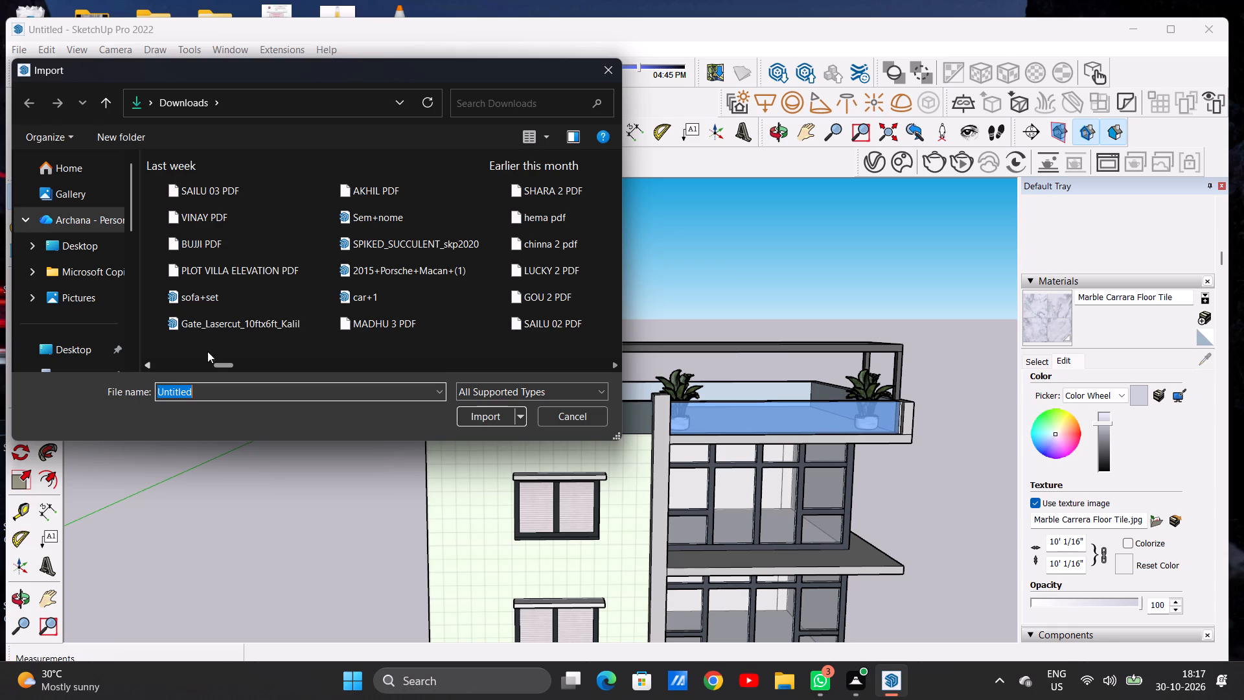
pyautogui.doubleClick(411, 215)
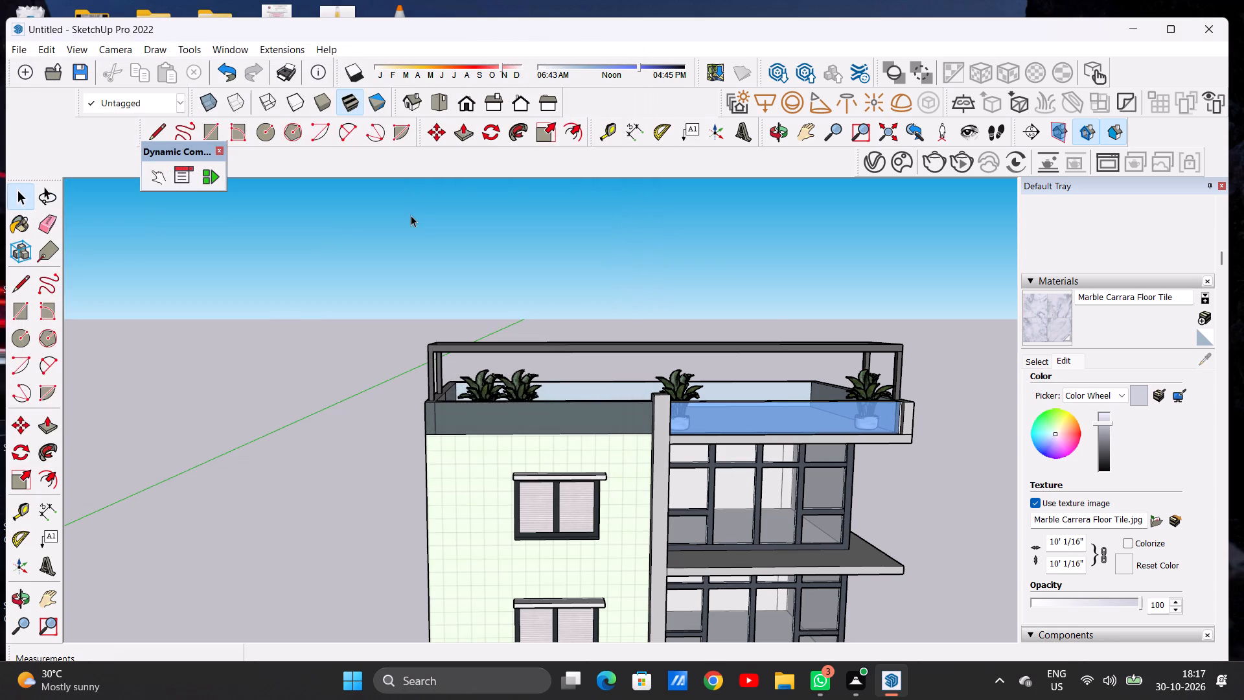
pyautogui.click(757, 426)
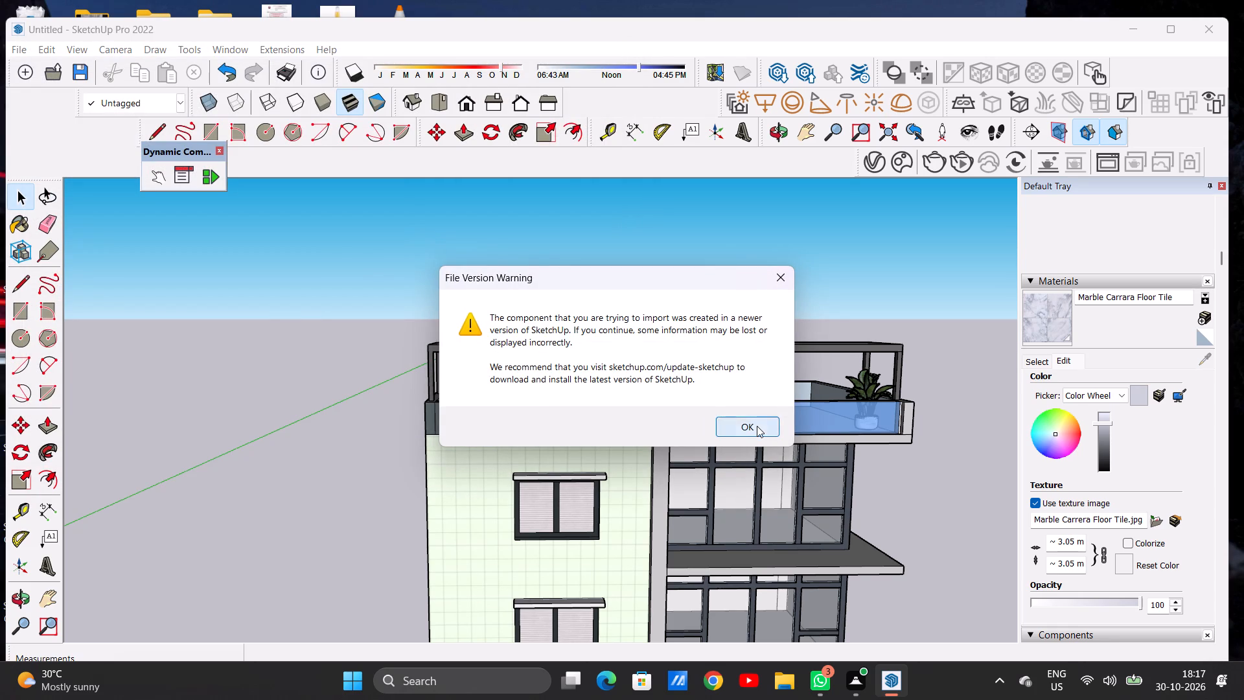
# Place the imported terracotta-potted plant on the rooftop terrace floor near the parapet, beside the pair of large white-potted plants.
pyautogui.moveTo(788, 382); pyautogui.dragTo(774, 384, button='middle')
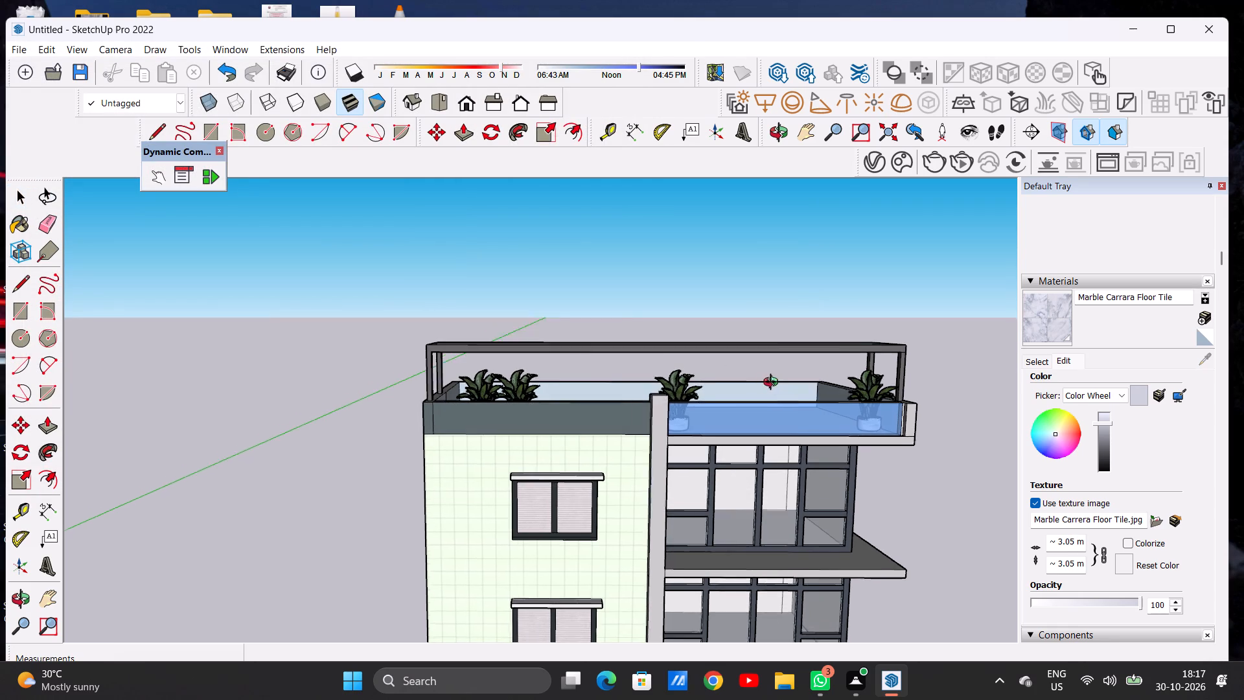
pyautogui.moveTo(774, 384); pyautogui.dragTo(448, 395, button='middle')
pyautogui.moveTo(761, 398); pyautogui.dragTo(500, 410, button='middle')
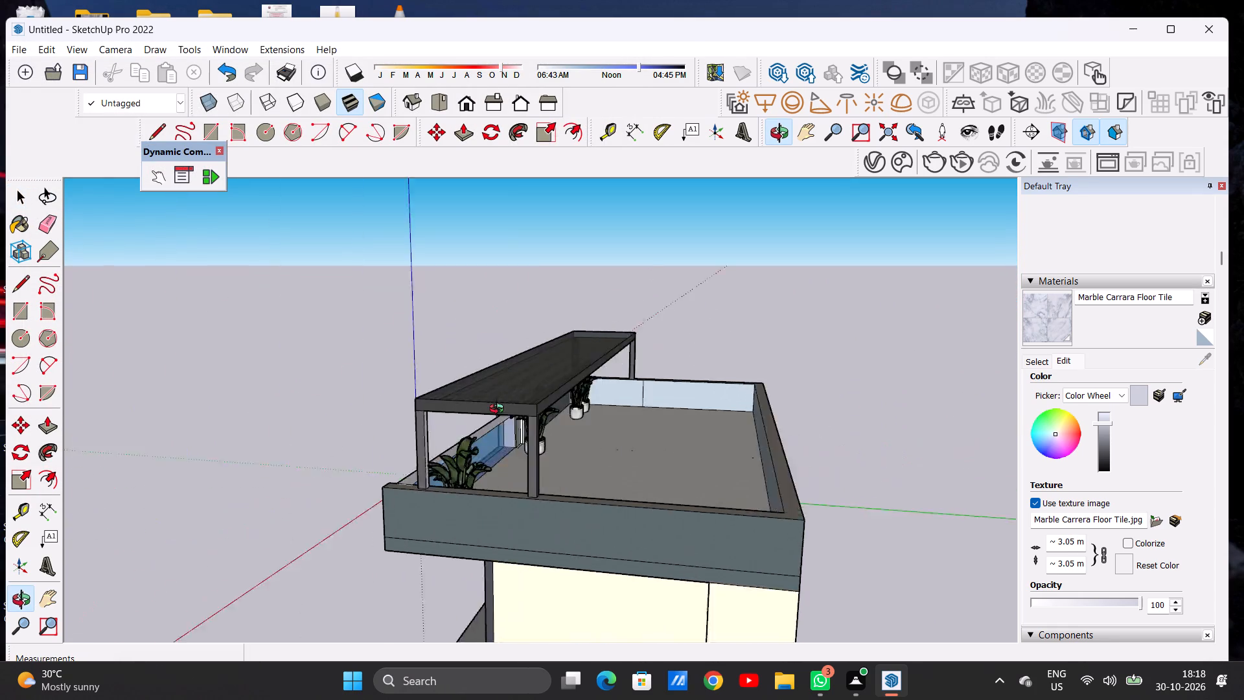
pyautogui.moveTo(500, 410); pyautogui.dragTo(437, 419, button='middle')
pyautogui.moveTo(553, 430); pyautogui.dragTo(361, 452, button='middle')
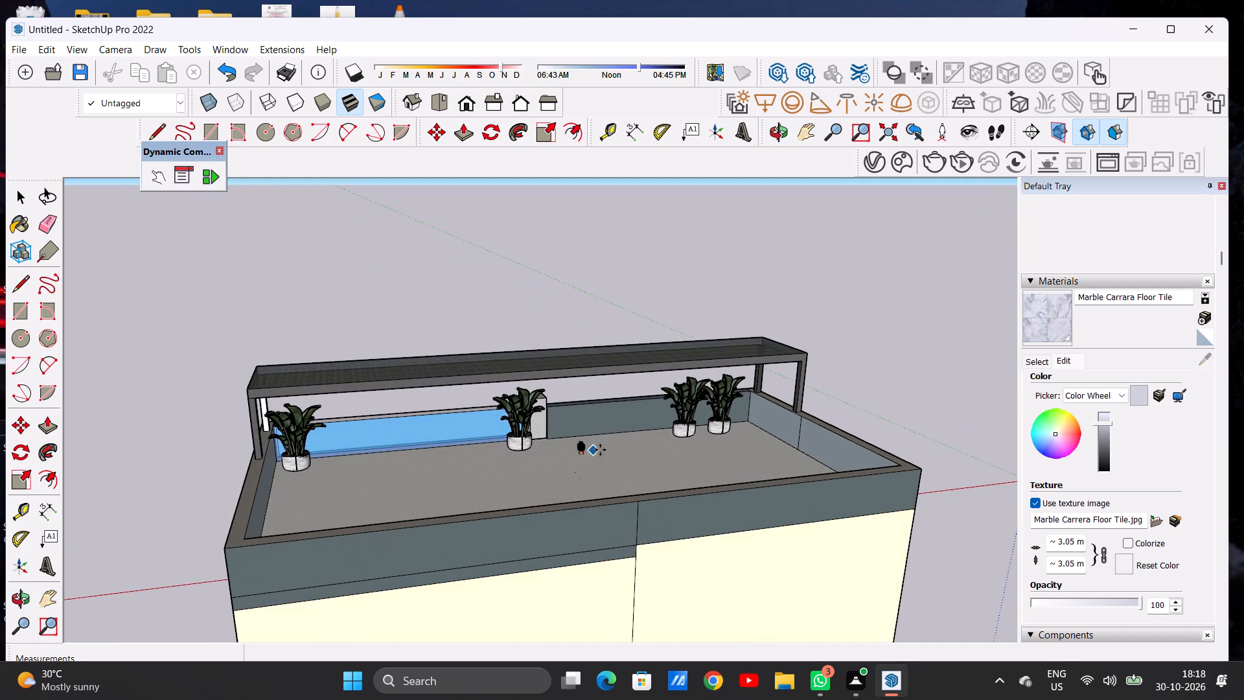
pyautogui.scroll(19, 678, 441)
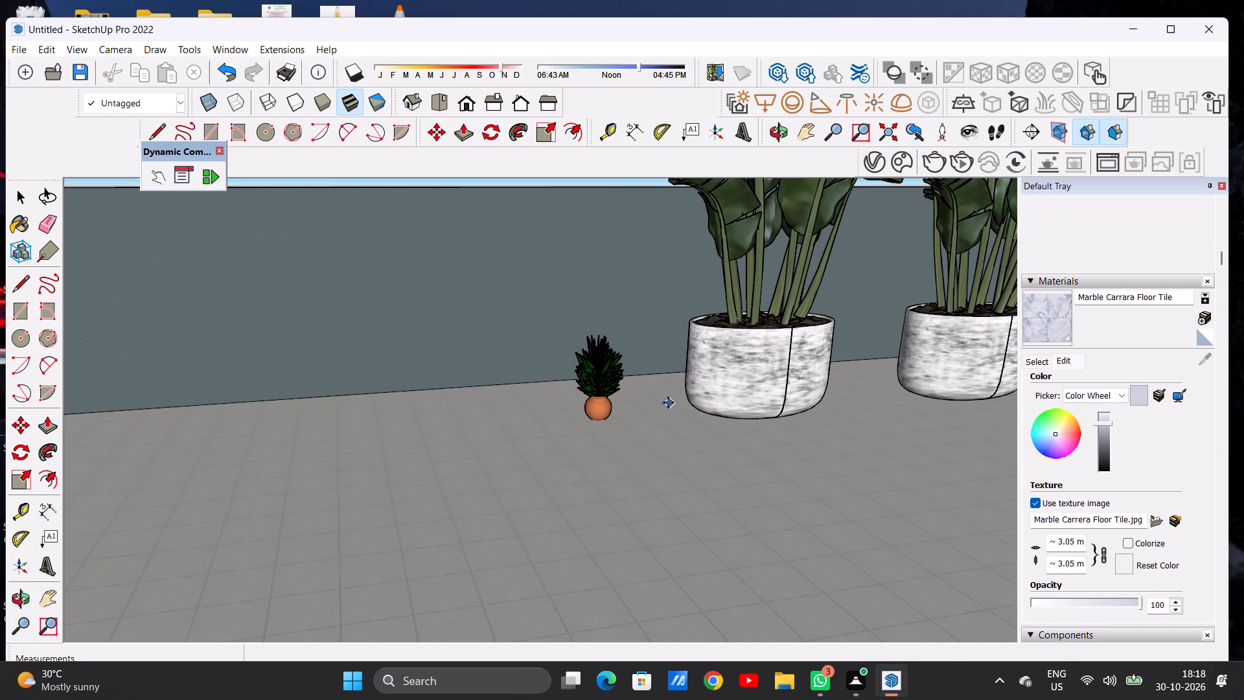
pyautogui.click(653, 406)
pyautogui.press('space')
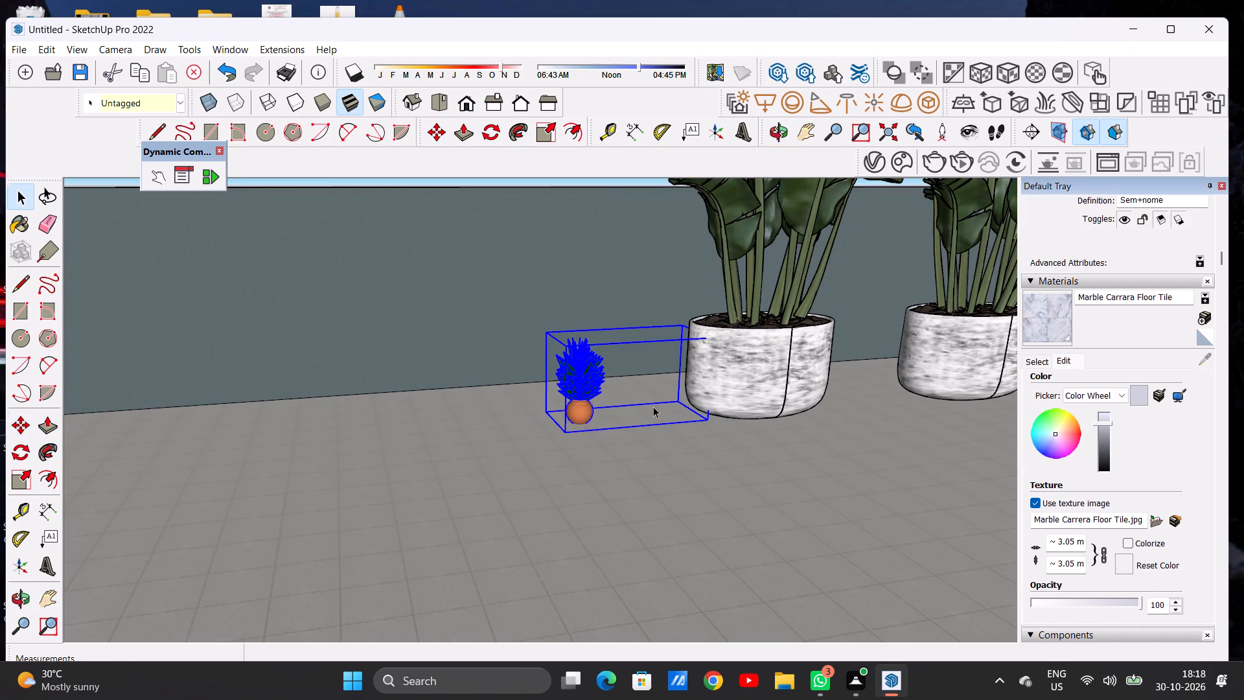
# Scale the terracotta-potted plant to about 2.3 times its height, and by about 2.28 along the red axis.
pyautogui.click(550, 135)
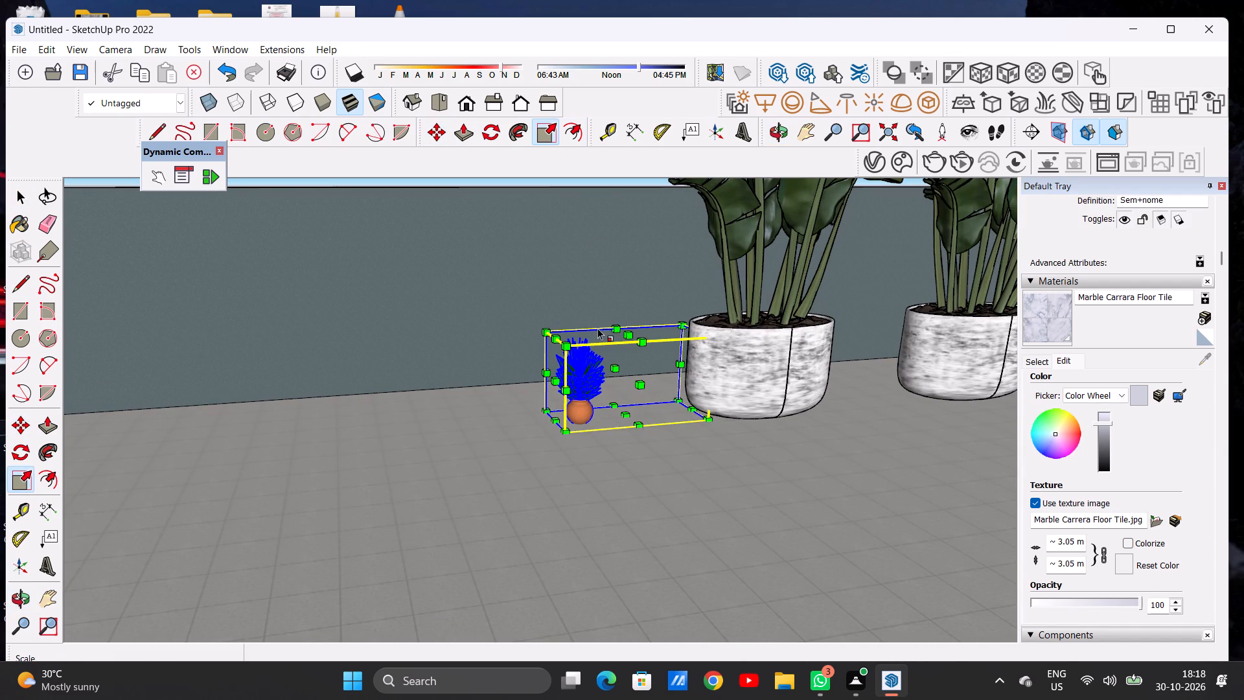
pyautogui.click(626, 330)
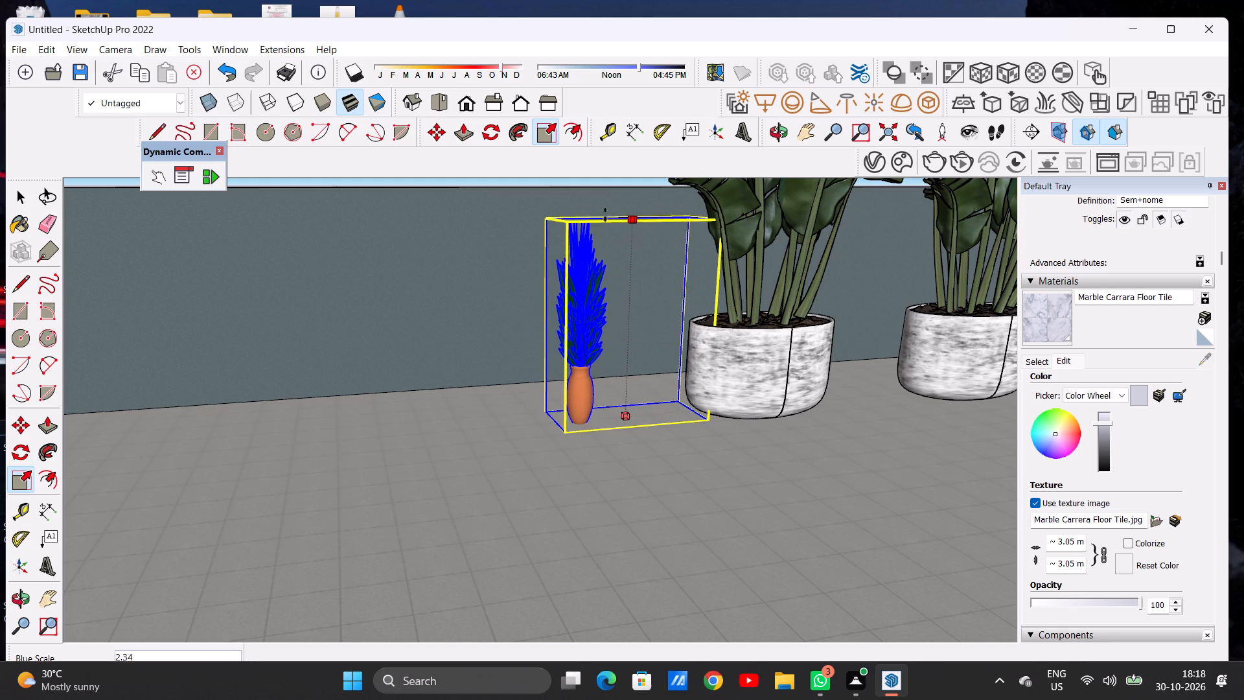
pyautogui.click(605, 212)
pyautogui.click(559, 323)
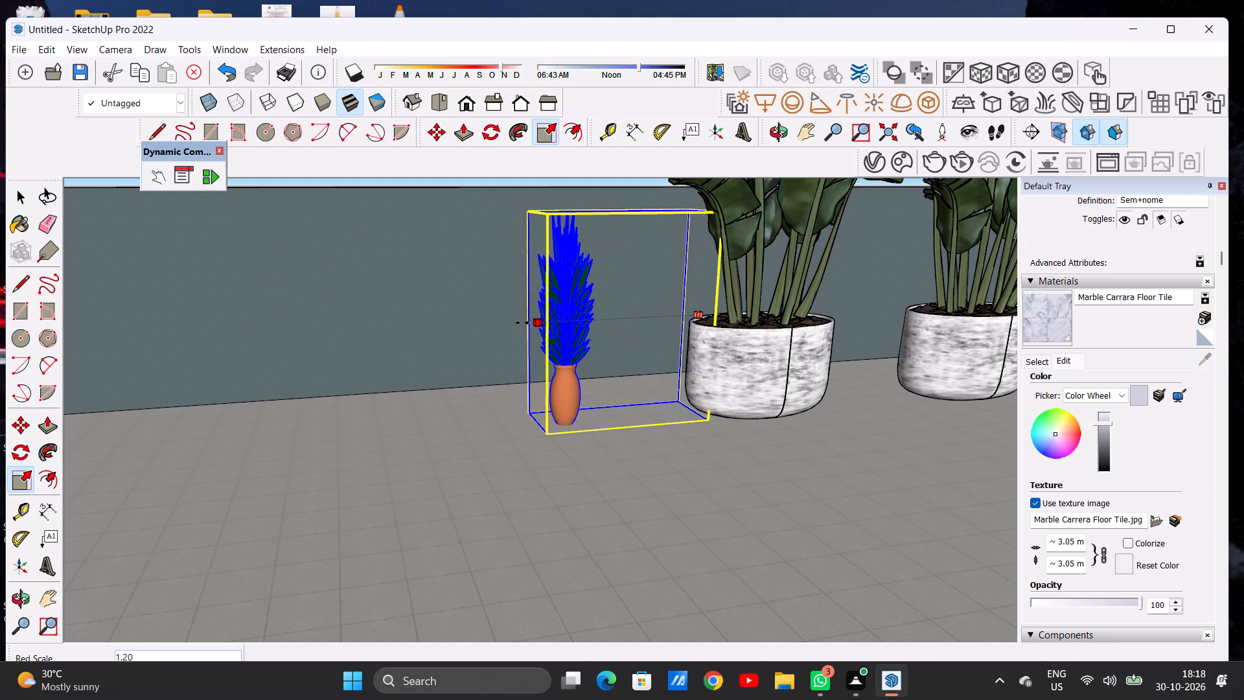
pyautogui.click(350, 318)
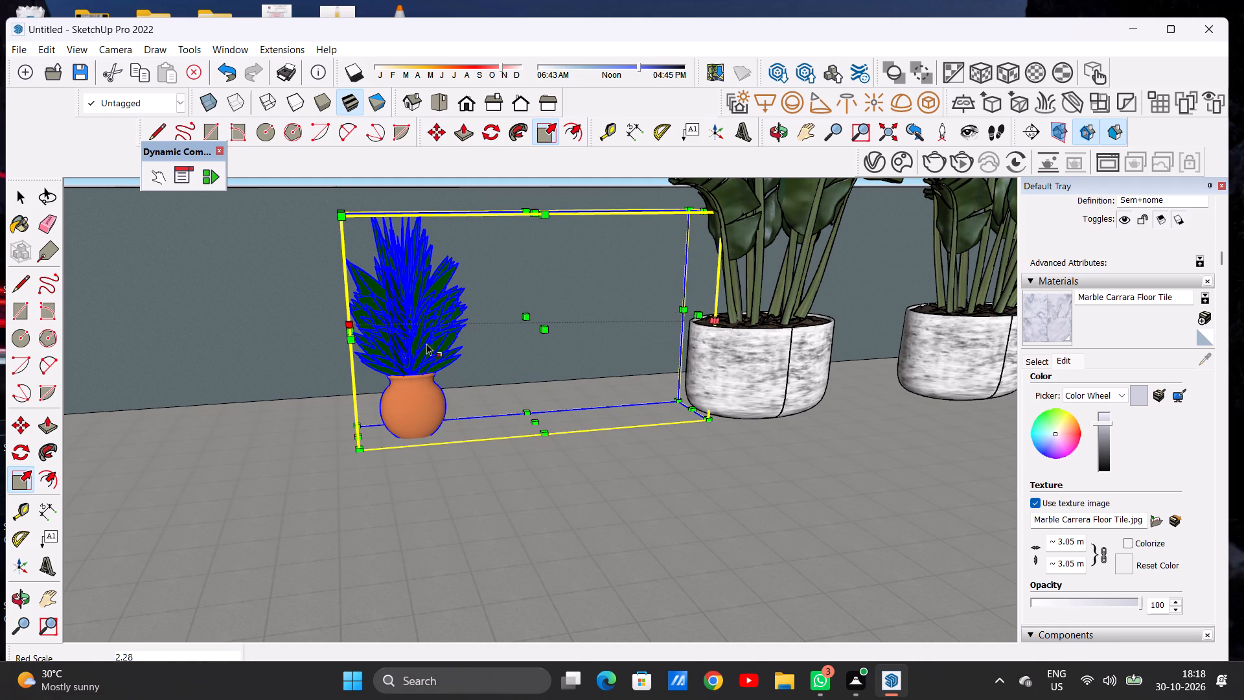
# Enlarge the terracotta-potted plant further, by about 1.60 in height, 5.28 along green and 1.25 along red, and deselect it.
pyautogui.scroll(-5, 446, 374)
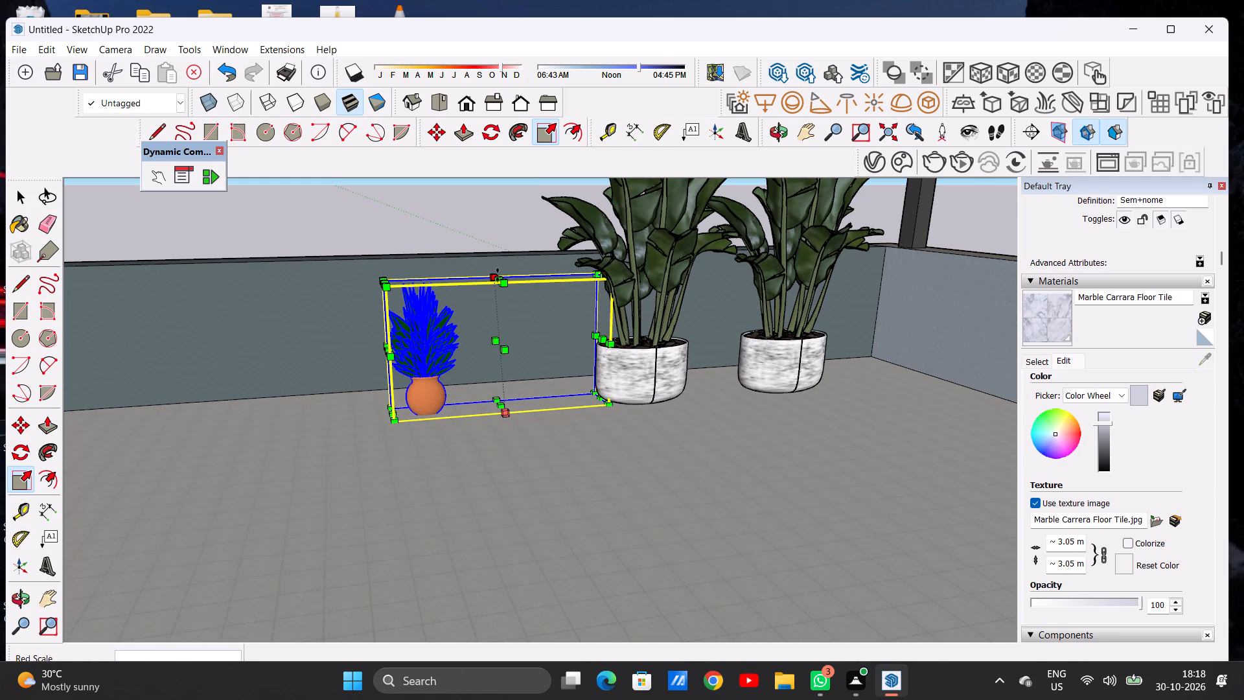
pyautogui.click(498, 276)
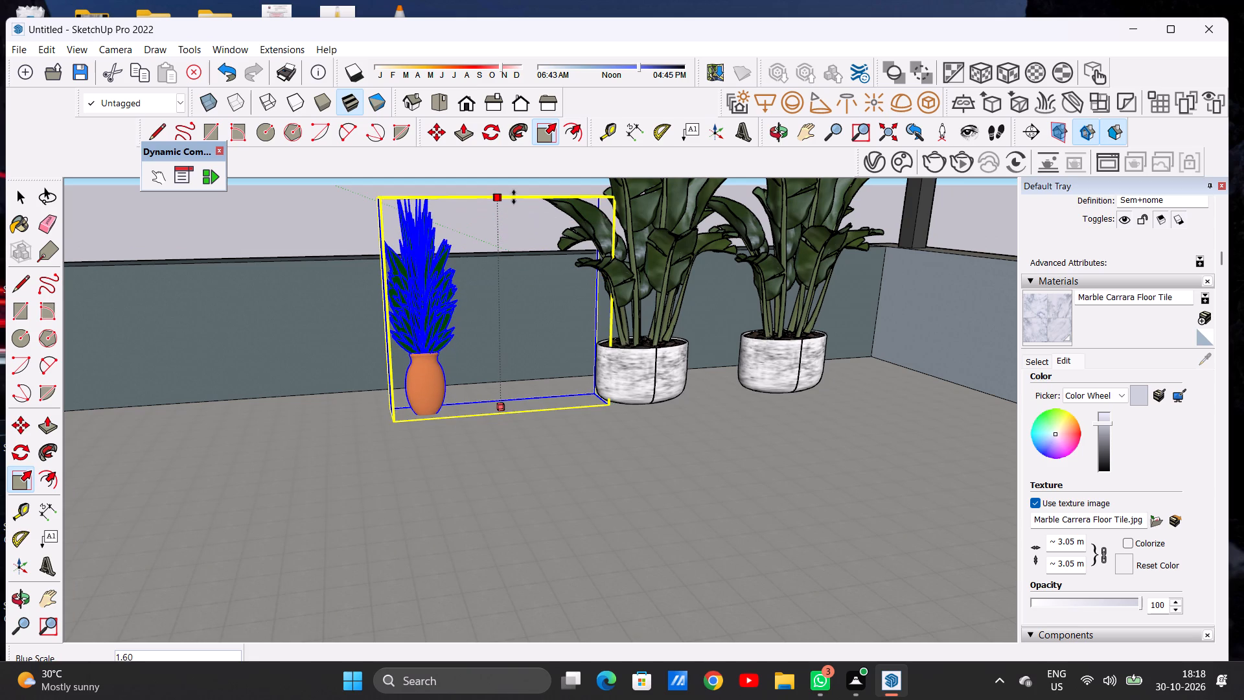
pyautogui.click(514, 197)
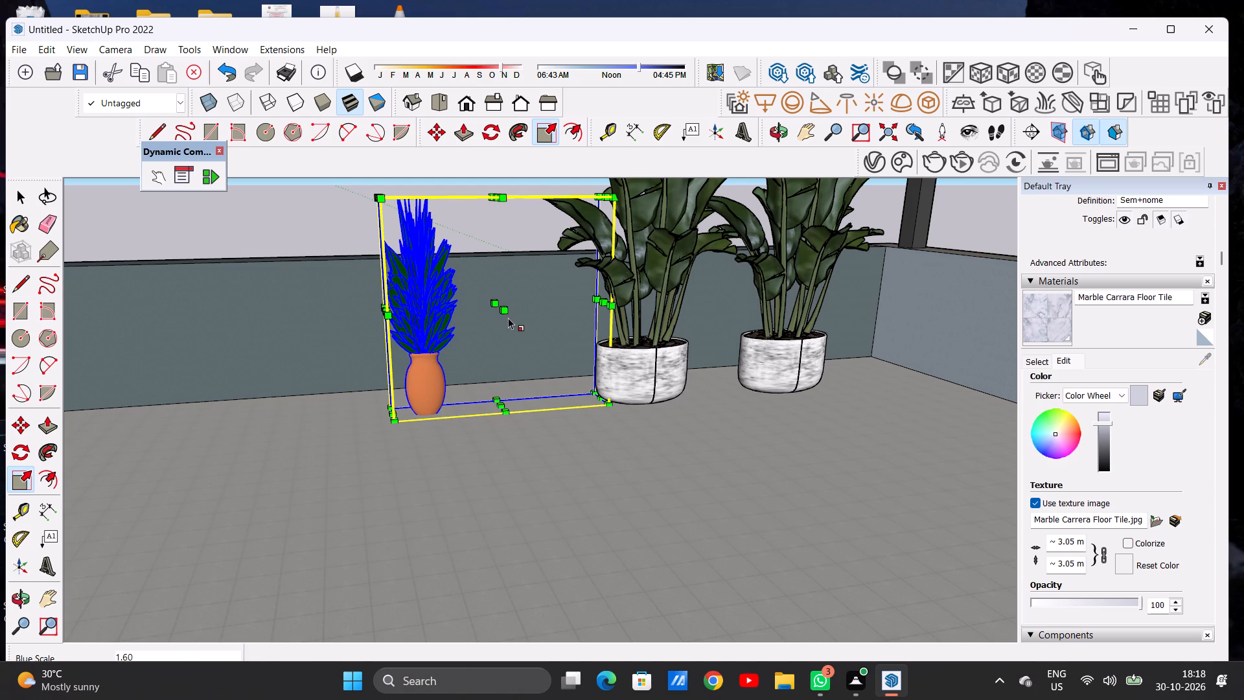
pyautogui.click(507, 316)
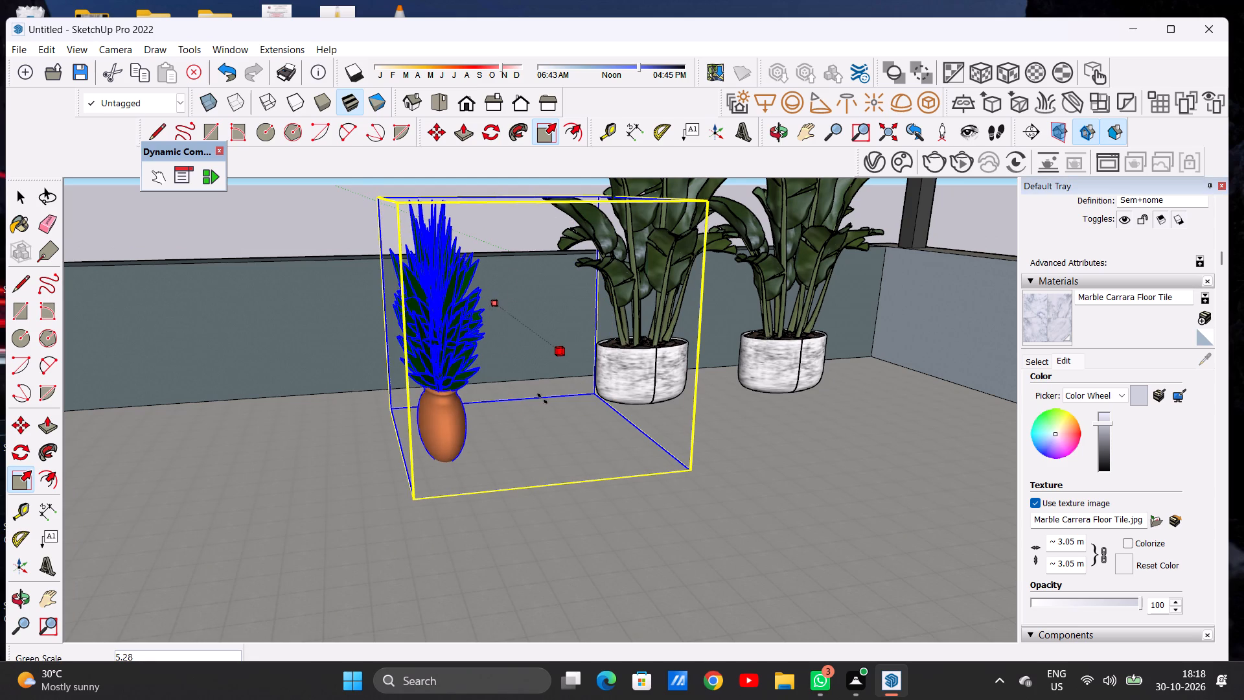
pyautogui.click(542, 399)
pyautogui.click(394, 335)
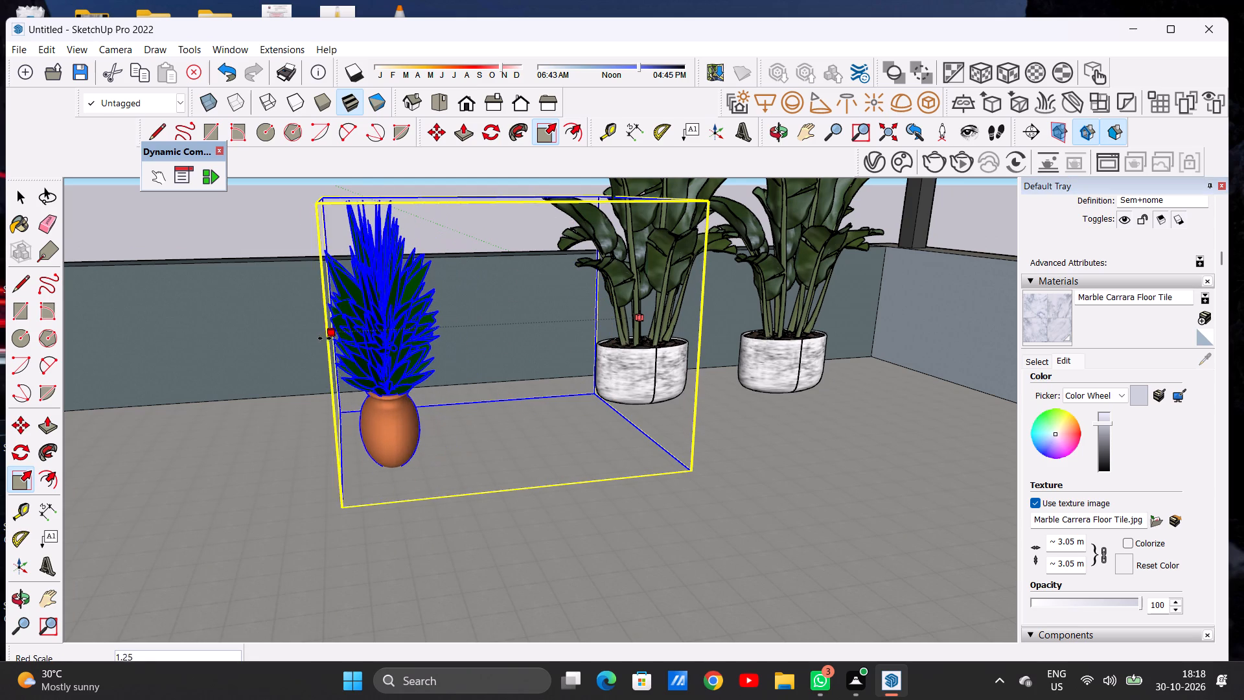
pyautogui.click(317, 338)
pyautogui.press('space')
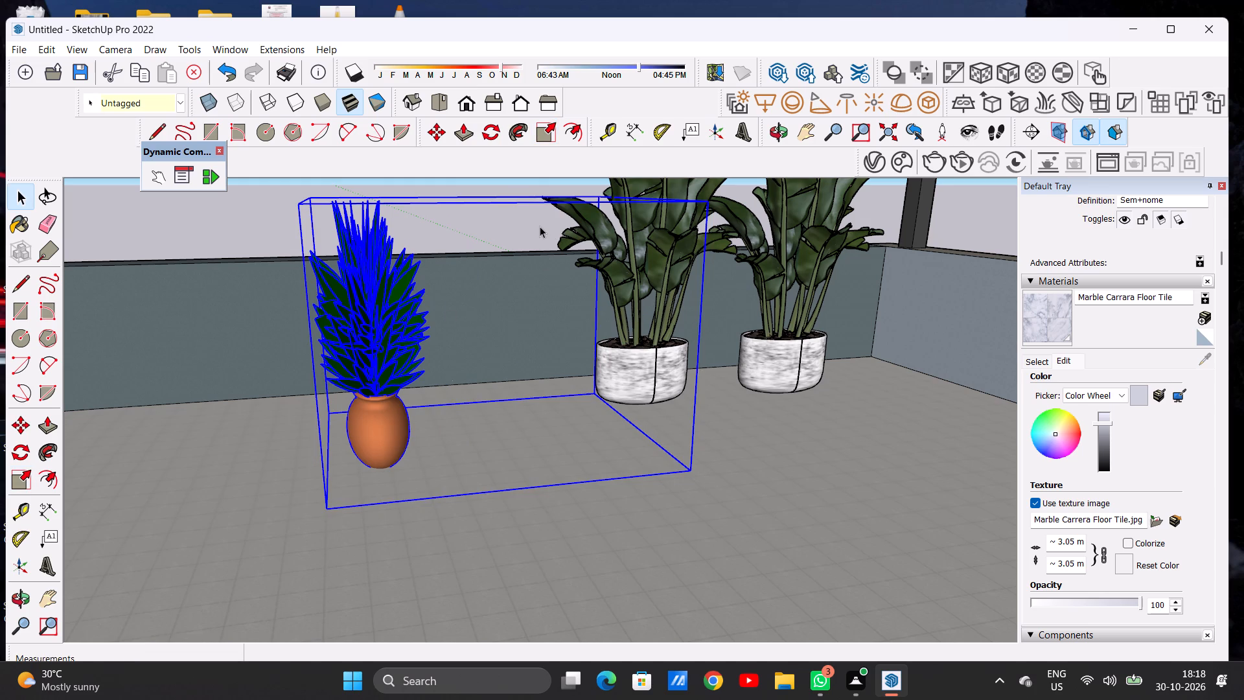
pyautogui.click(540, 226)
# Move the terracotta-potted plant about 8' along the red axis toward the pair of white-potted plants.
pyautogui.scroll(-4, 527, 297)
pyautogui.moveTo(461, 370); pyautogui.dragTo(430, 413, button='middle')
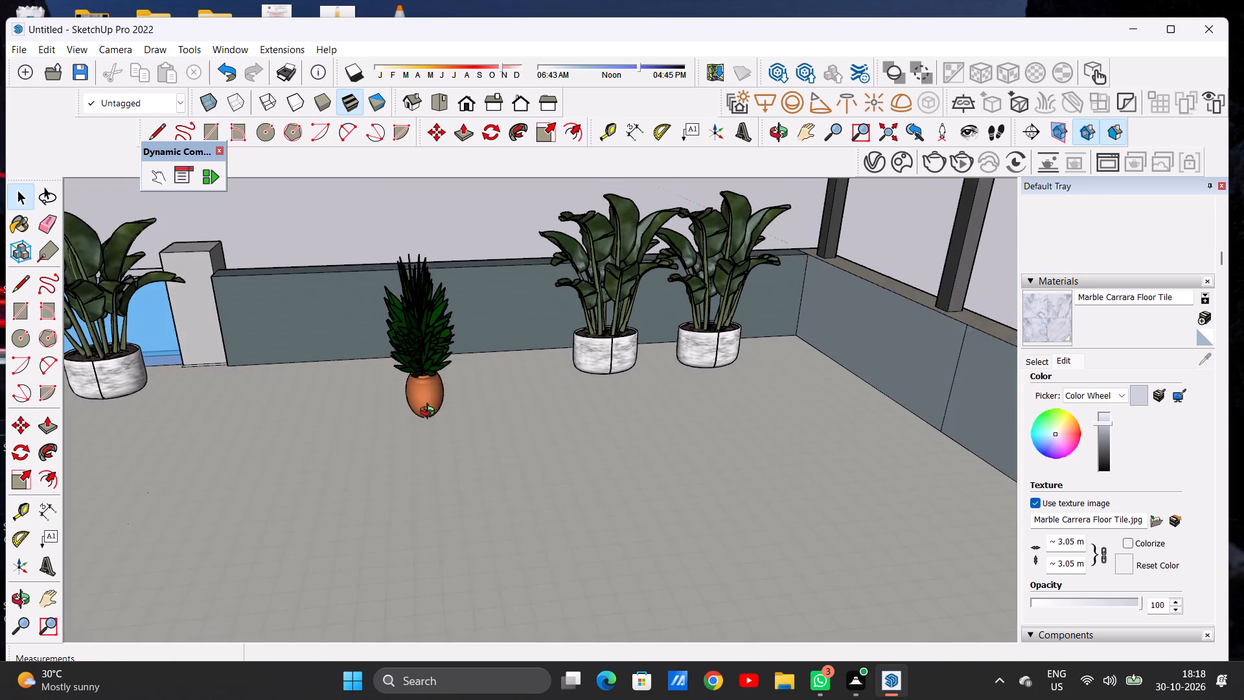
pyautogui.moveTo(430, 413); pyautogui.dragTo(432, 430, button='middle')
pyautogui.click(428, 417)
pyautogui.press('m')
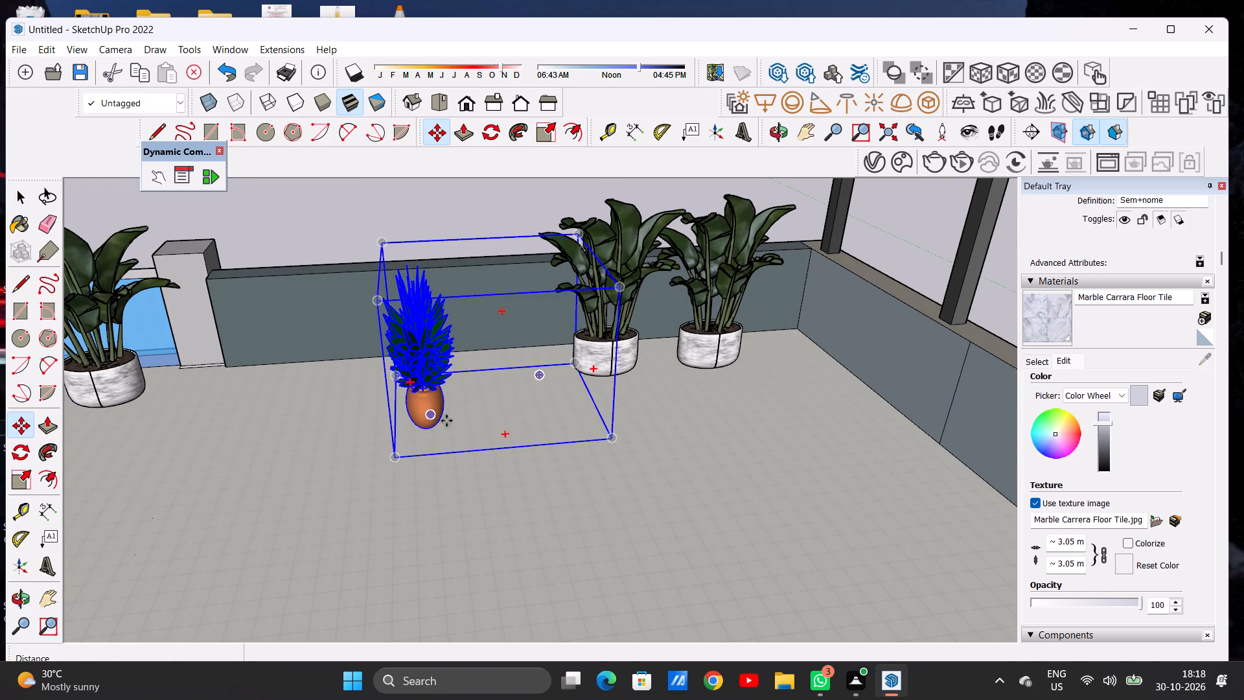
pyautogui.click(396, 461)
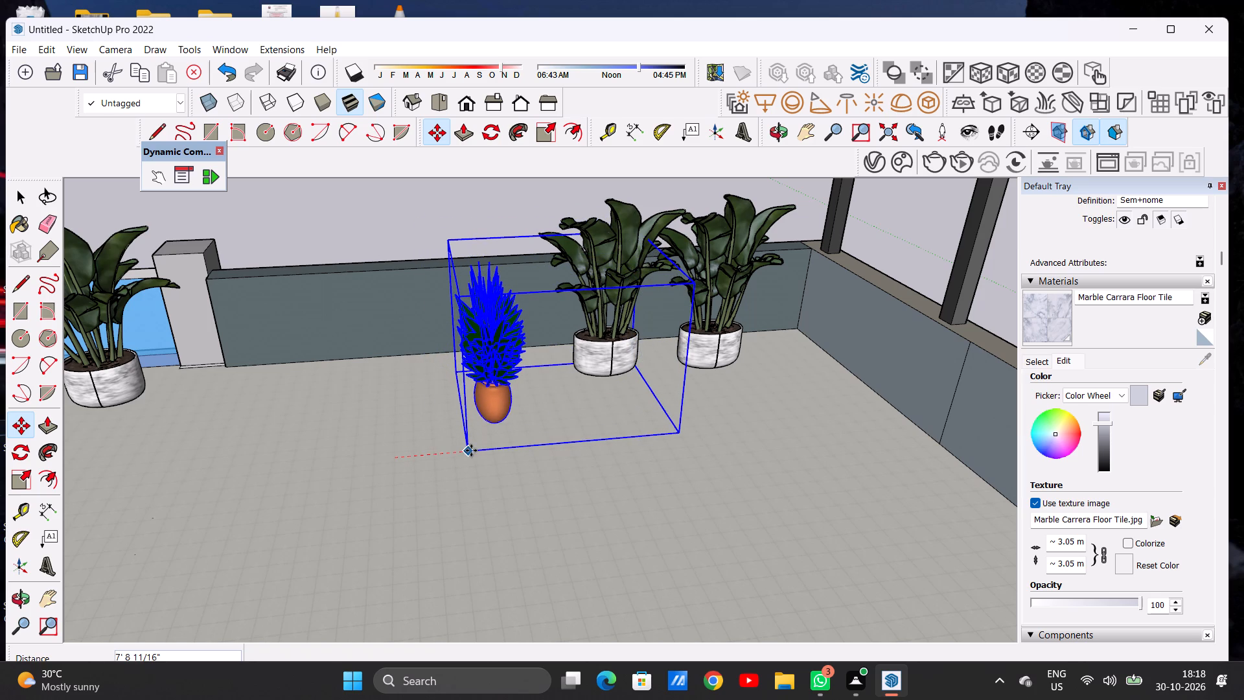
pyautogui.click(471, 450)
# Move the terracotta-potted plant about 10' 1" along the green axis toward the grey parapet behind it, and deselect it.
pyautogui.press('m')
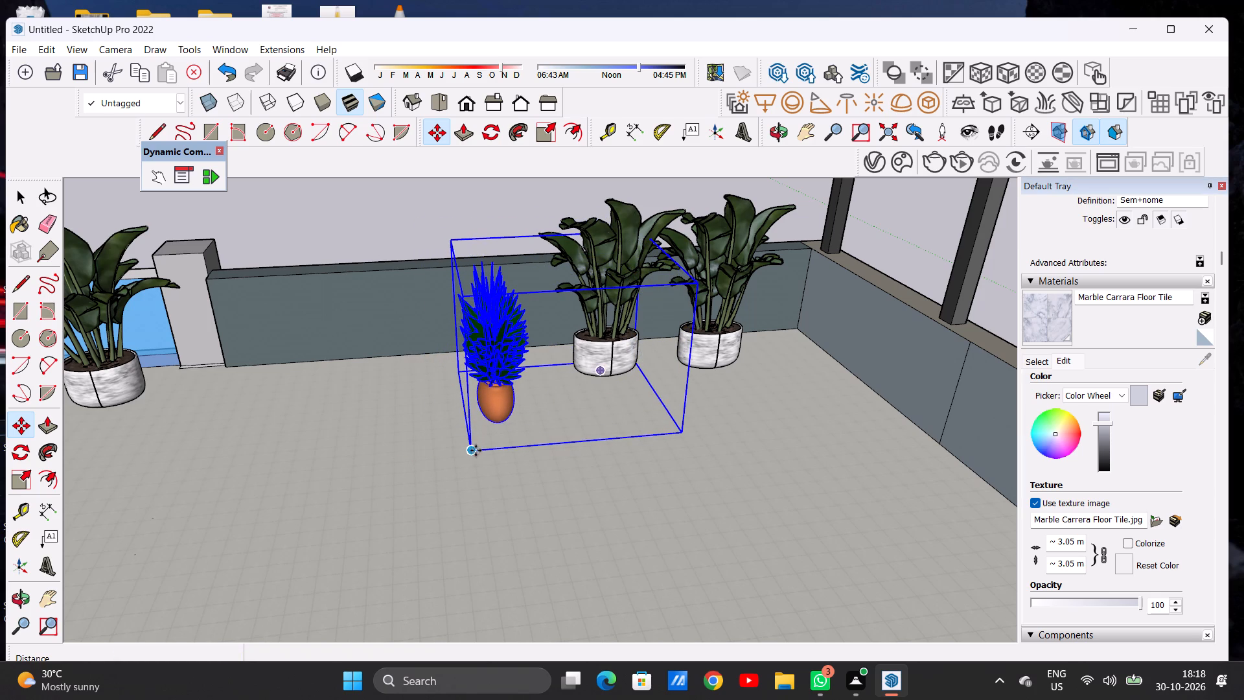
pyautogui.click(470, 453)
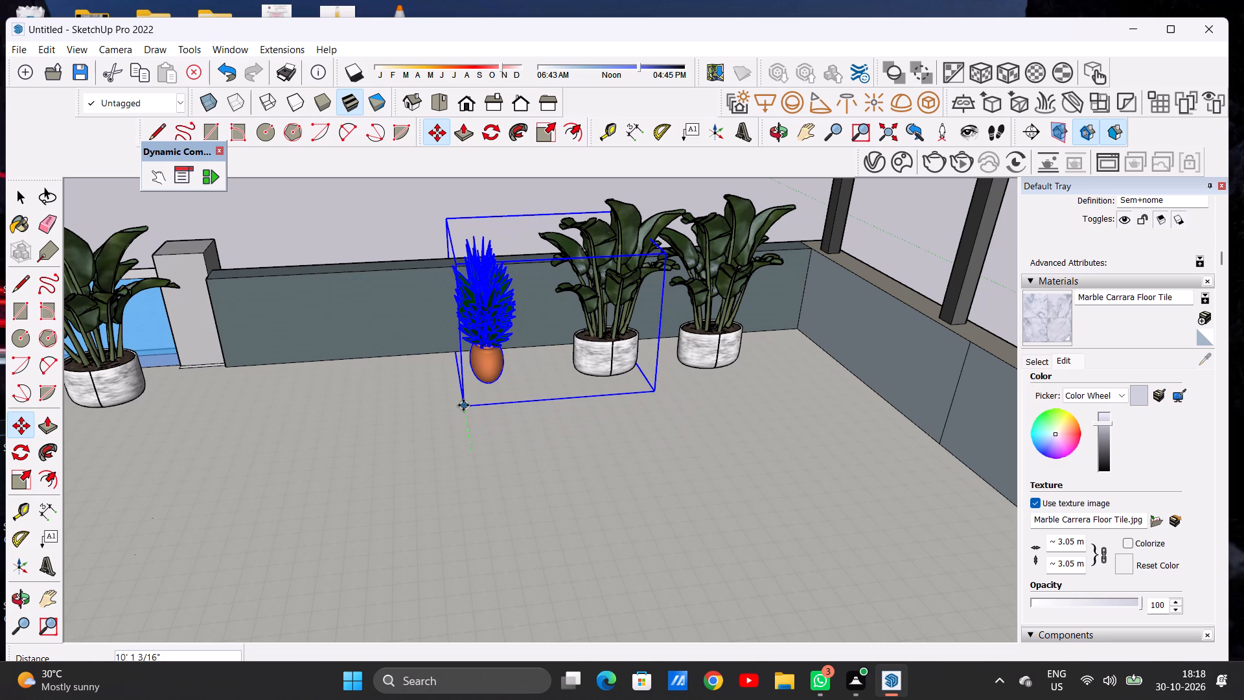
pyautogui.click(463, 405)
pyautogui.press('space')
pyautogui.scroll(-1, 500, 410)
pyautogui.scroll(1, 500, 410)
pyautogui.scroll(-13, 501, 411)
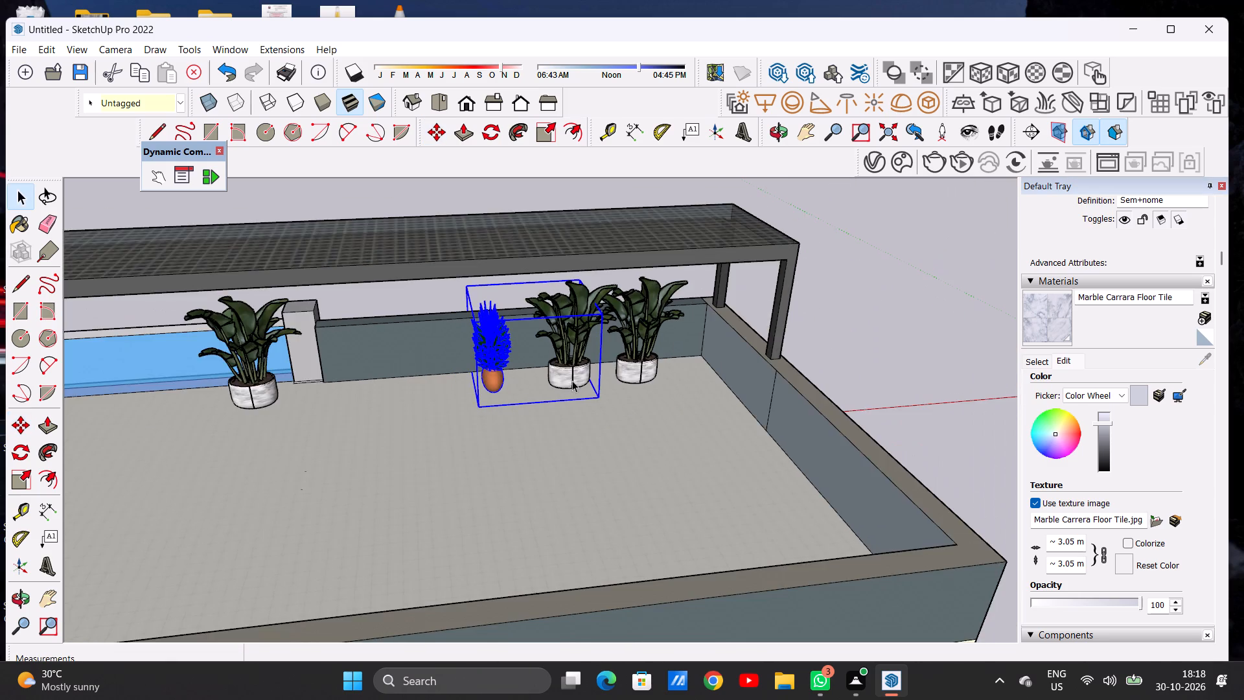
pyautogui.click(573, 224)
pyautogui.moveTo(457, 395); pyautogui.dragTo(699, 364, button='middle')
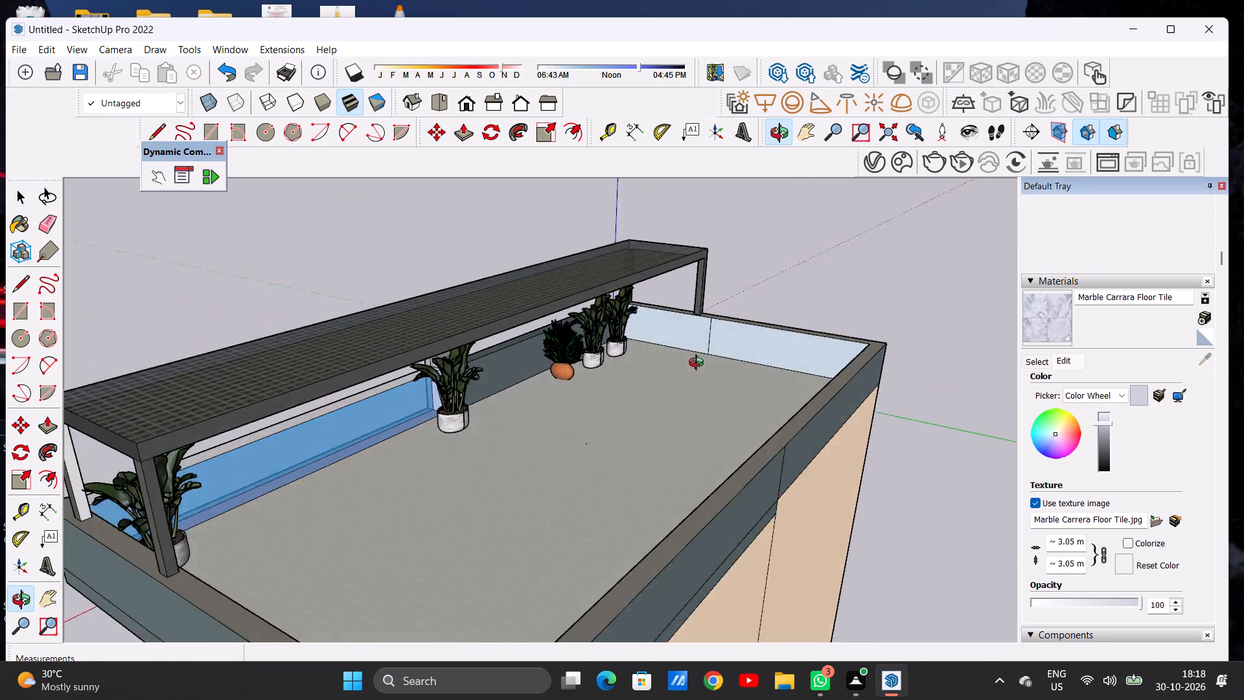
# Examine the rooftop plants from the terrace and the building's front to judge the terracotta-potted plant's size.
pyautogui.moveTo(699, 364); pyautogui.dragTo(835, 337, button='middle')
pyautogui.moveTo(459, 378); pyautogui.dragTo(701, 384, button='middle')
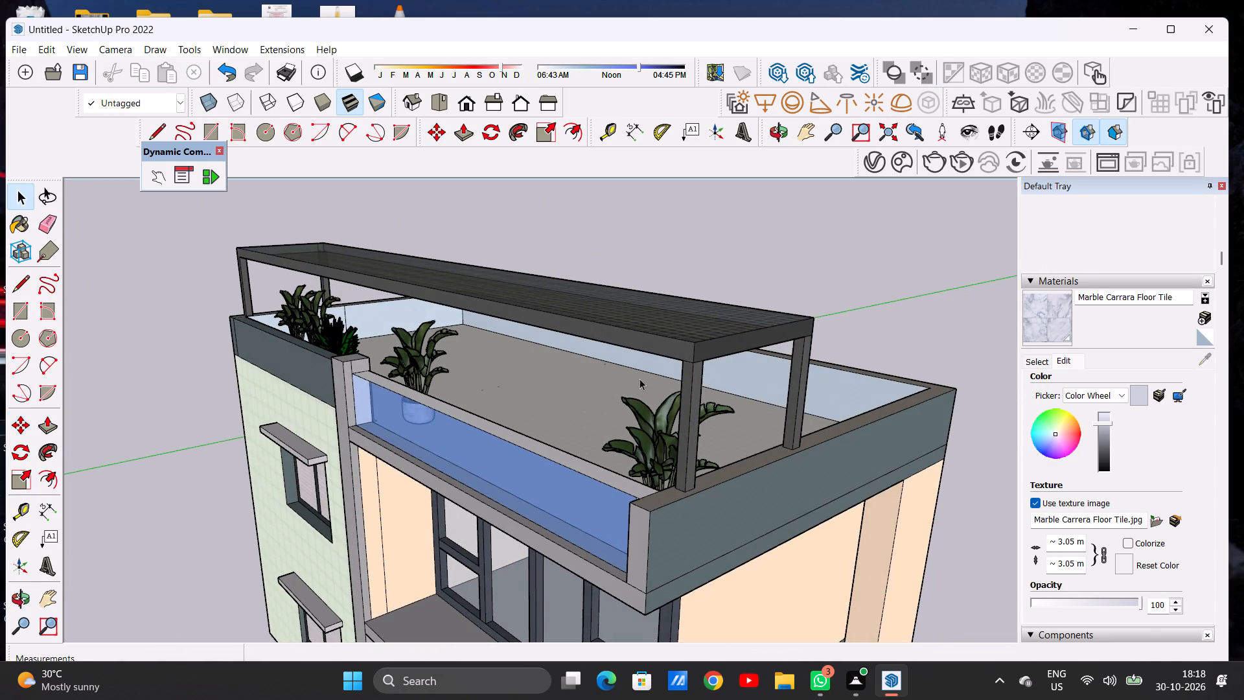
pyautogui.scroll(-1, 588, 402)
pyautogui.scroll(1, 588, 404)
pyautogui.scroll(-4, 588, 405)
pyautogui.moveTo(431, 391); pyautogui.dragTo(669, 400, button='middle')
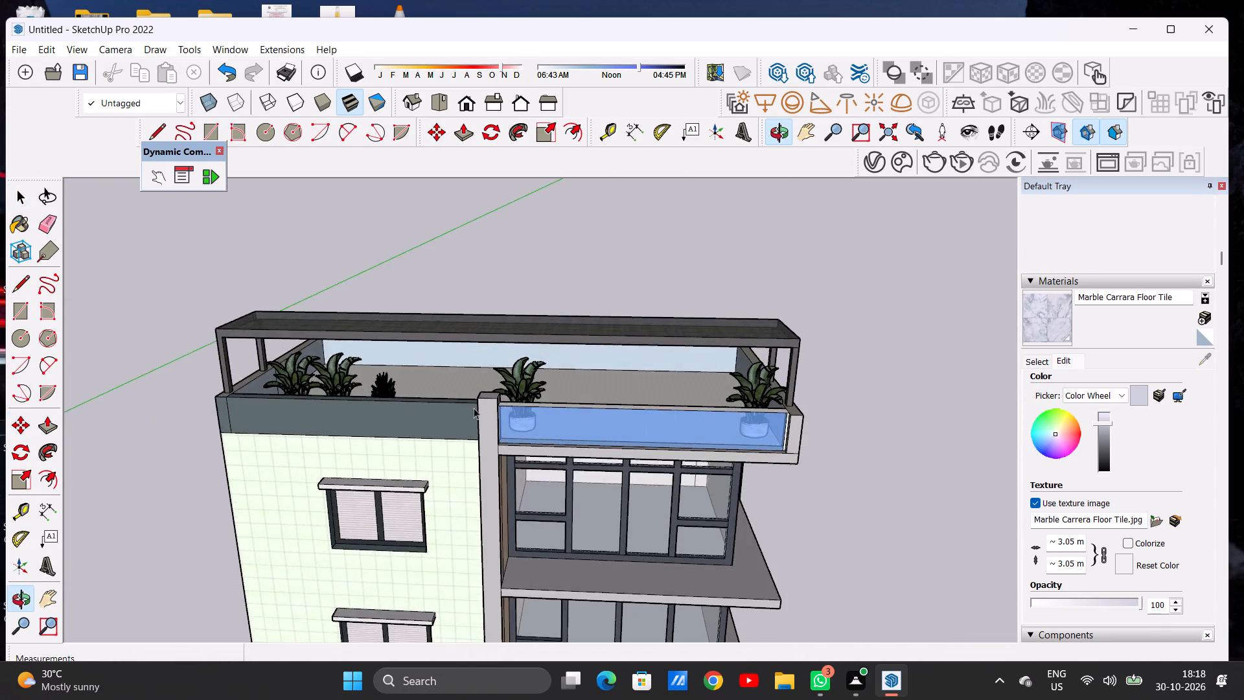
pyautogui.scroll(14, 417, 393)
pyautogui.scroll(-8, 391, 393)
pyautogui.scroll(1, 413, 378)
pyautogui.scroll(-3, 413, 378)
pyautogui.moveTo(387, 421); pyautogui.dragTo(471, 415, button='middle')
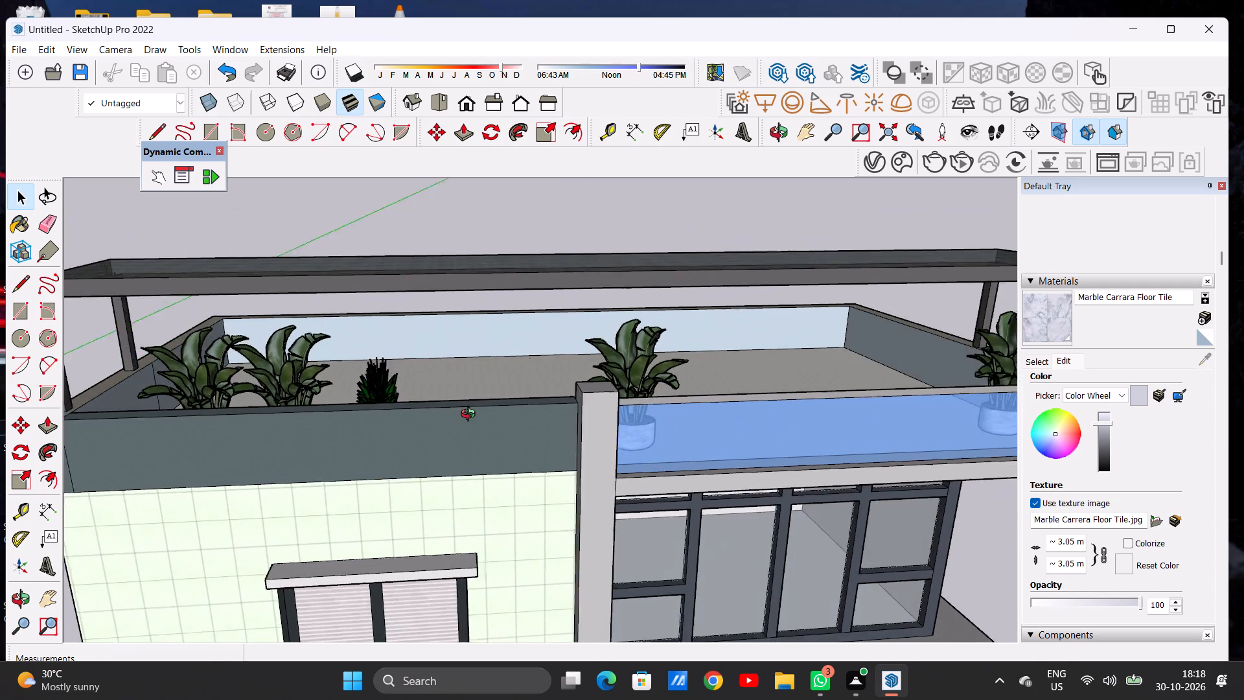
pyautogui.moveTo(471, 415); pyautogui.dragTo(478, 414, button='middle')
pyautogui.scroll(12, 408, 389)
# Scale the terracotta-potted plant by about 1.23 along the red axis.
pyautogui.click(379, 397)
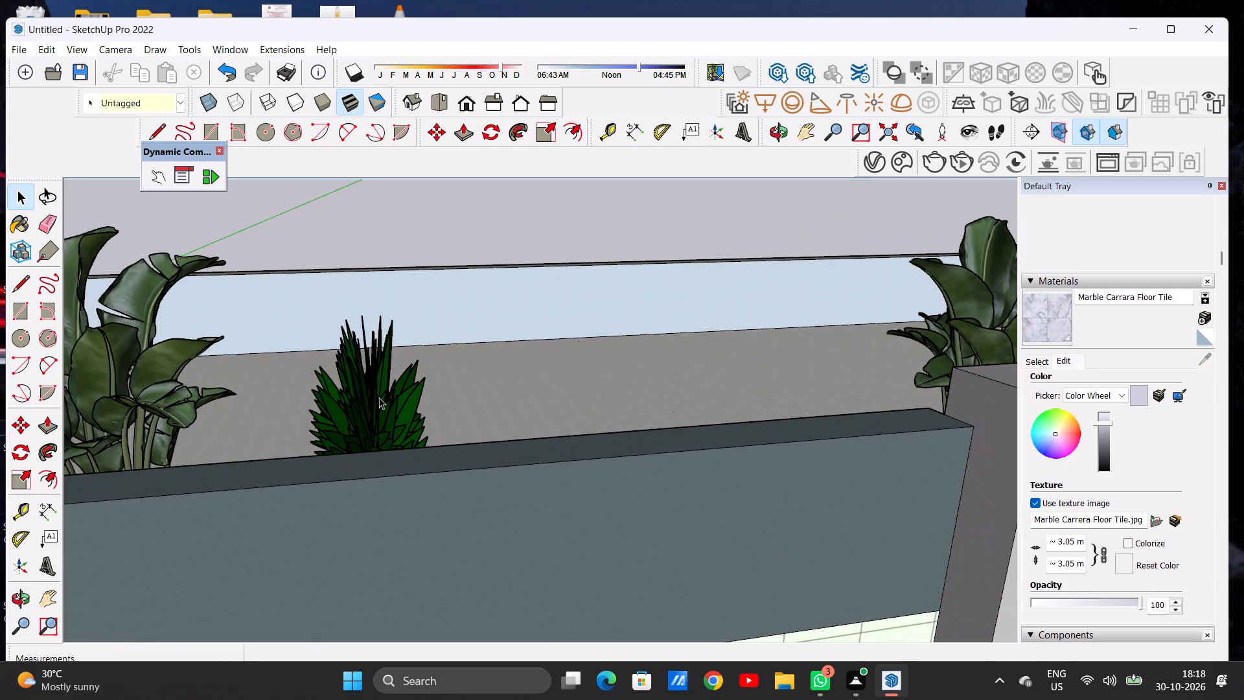
pyautogui.scroll(-5, 357, 360)
pyautogui.moveTo(427, 377); pyautogui.dragTo(215, 407, button='middle')
pyautogui.moveTo(490, 391); pyautogui.dragTo(399, 391, button='middle')
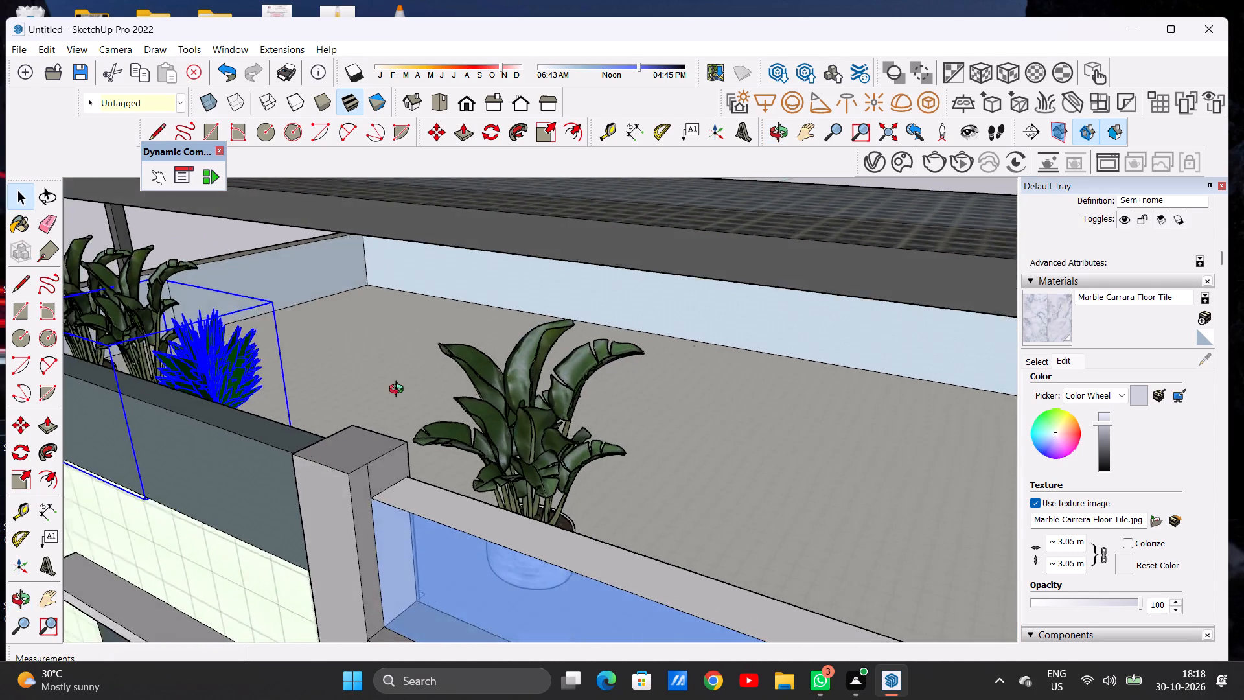
pyautogui.moveTo(399, 391); pyautogui.dragTo(198, 396, button='middle')
pyautogui.moveTo(479, 367); pyautogui.dragTo(224, 367, button='middle')
pyautogui.moveTo(572, 391); pyautogui.dragTo(546, 358, button='middle')
pyautogui.scroll(-17, 546, 360)
pyautogui.scroll(14, 844, 421)
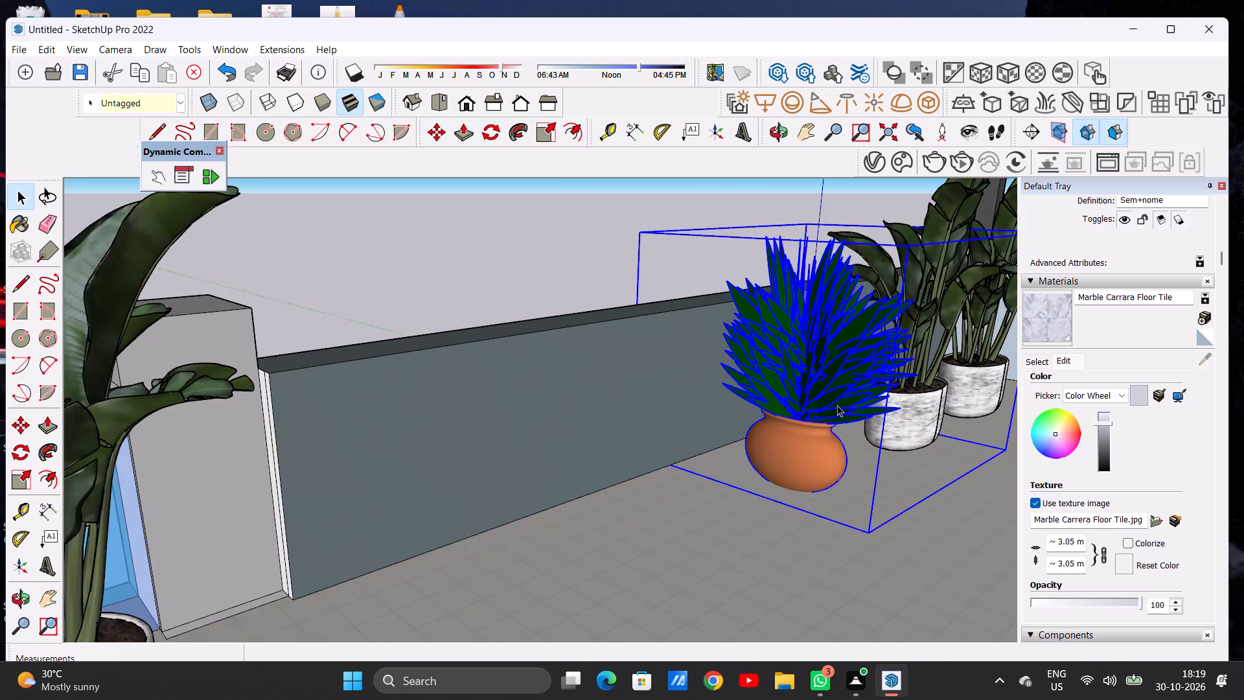
pyautogui.moveTo(814, 394); pyautogui.dragTo(628, 417, button='middle')
pyautogui.scroll(-6, 577, 410)
pyautogui.moveTo(731, 419); pyautogui.dragTo(699, 413, button='middle')
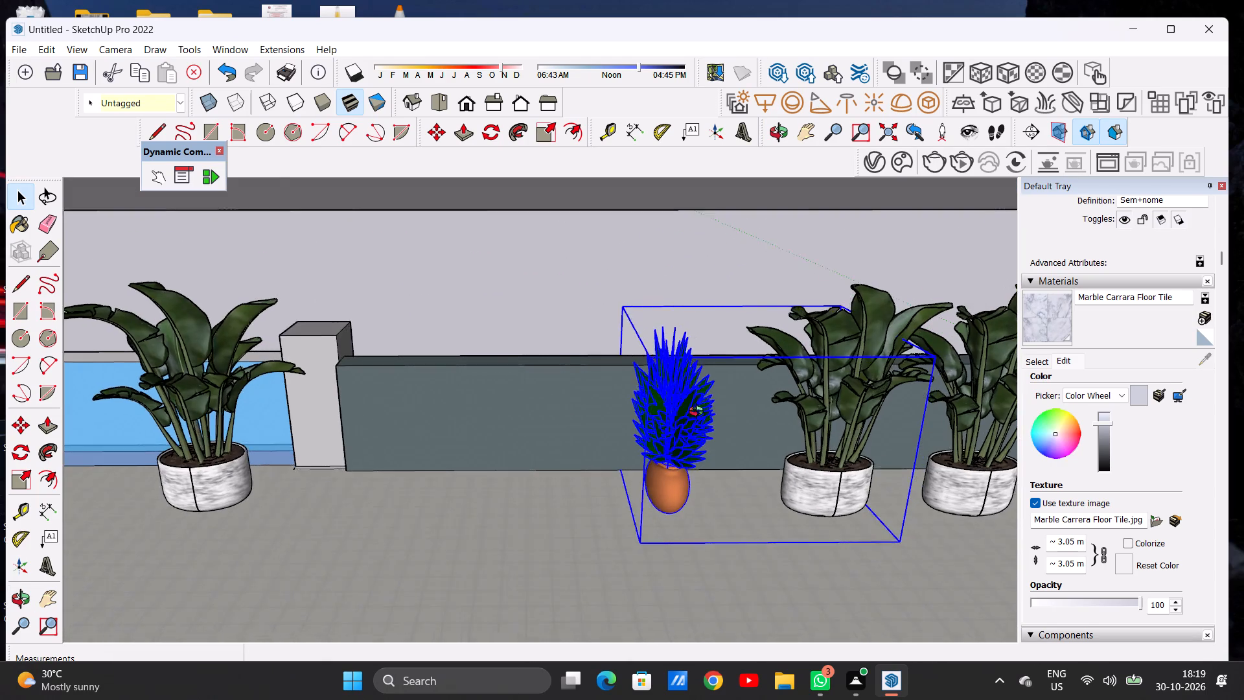
pyautogui.moveTo(699, 413); pyautogui.dragTo(666, 418, button='middle')
pyautogui.click(542, 133)
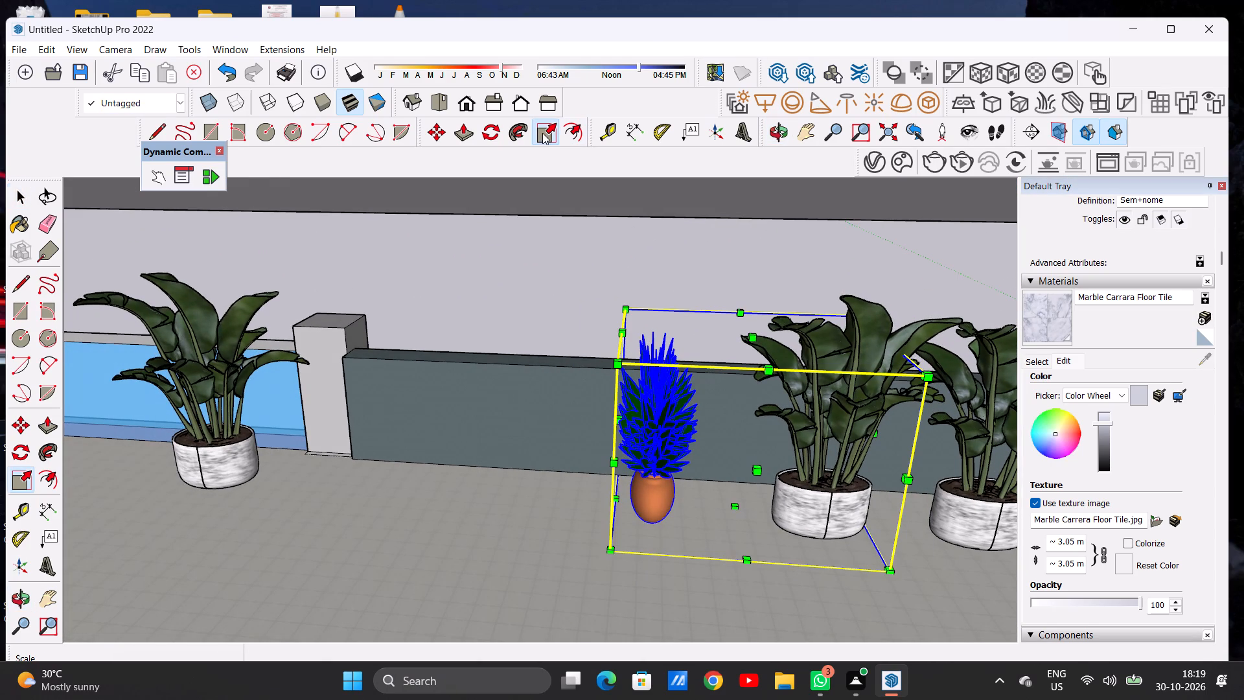
pyautogui.click(623, 418)
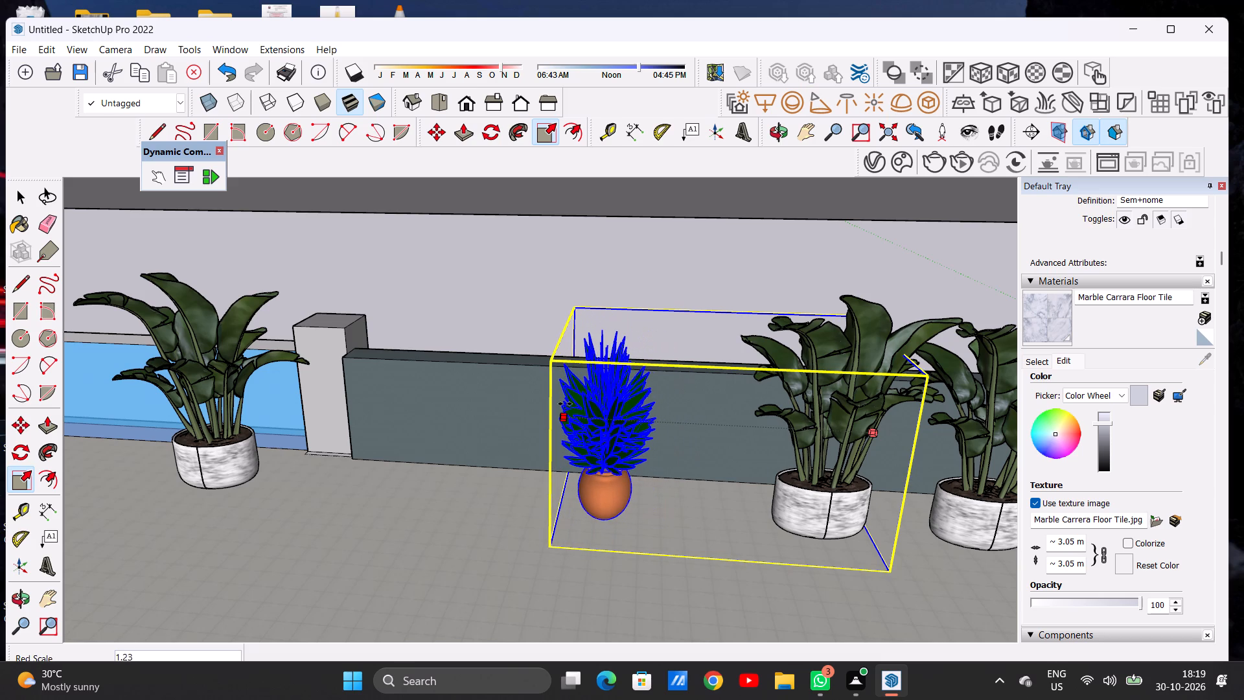
pyautogui.click(565, 404)
pyautogui.press('space')
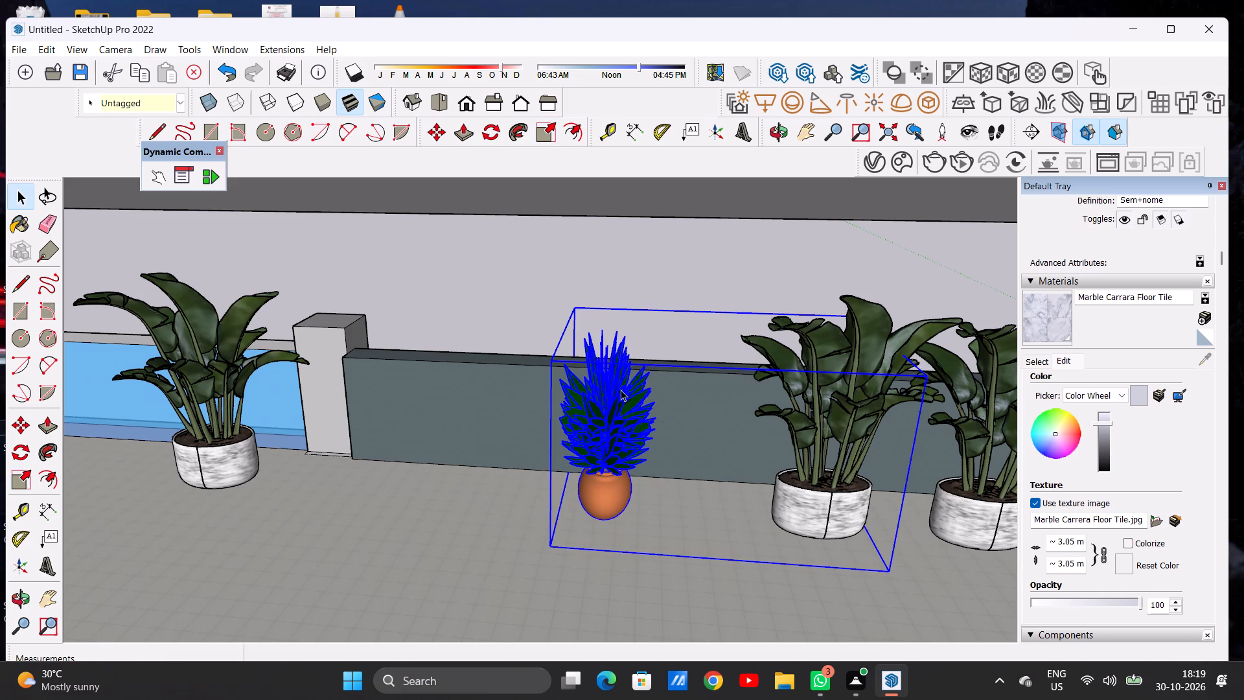
# Enlarge the terracotta-potted plant by about 1.33 in height and another 1.18 along the red axis, and deselect it.
pyautogui.click(553, 131)
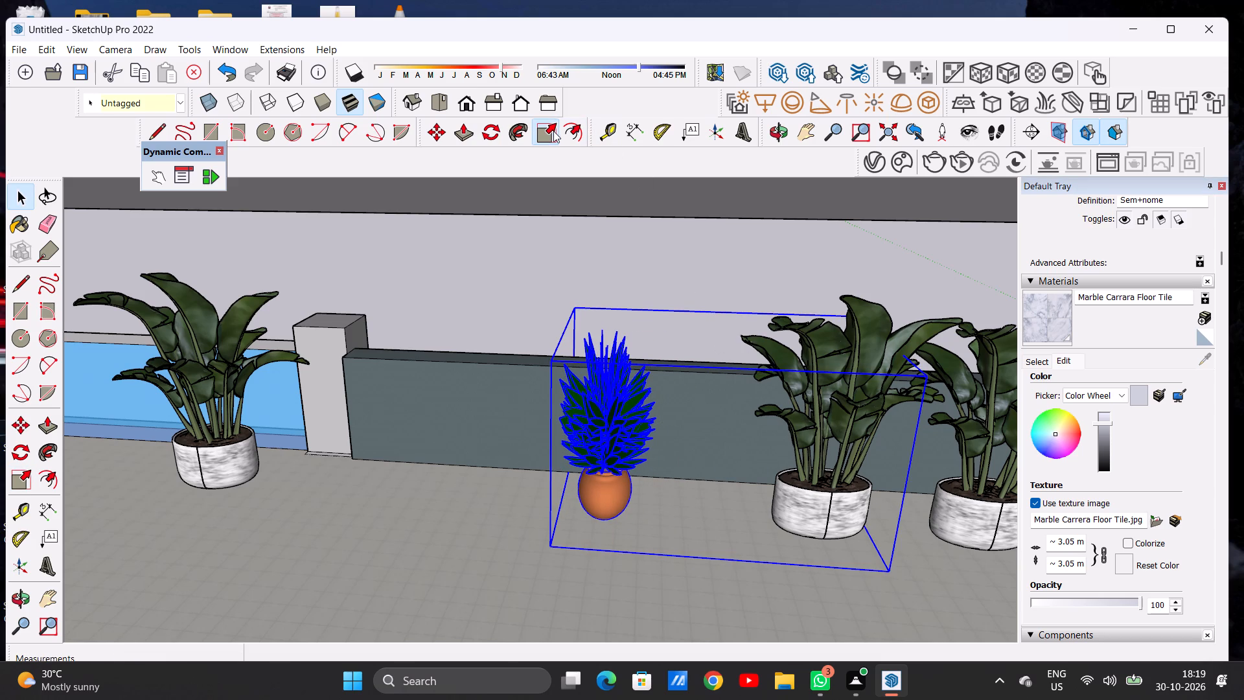
pyautogui.click(726, 335)
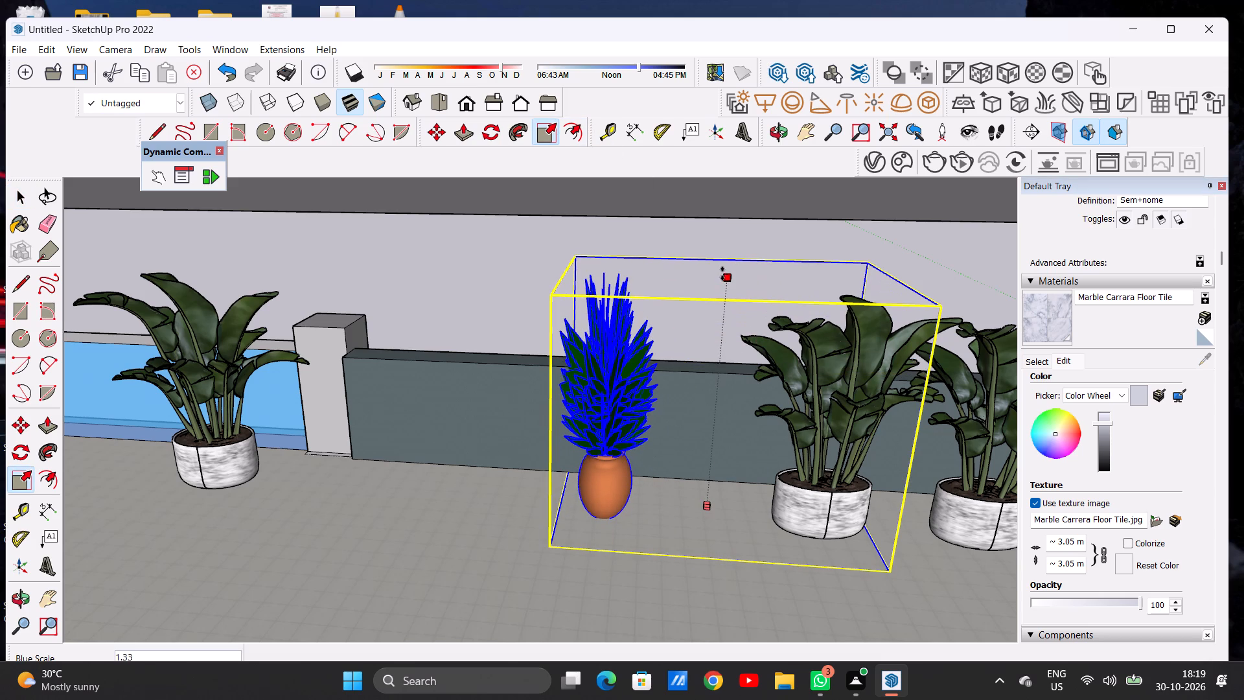
pyautogui.click(722, 274)
pyautogui.press('space')
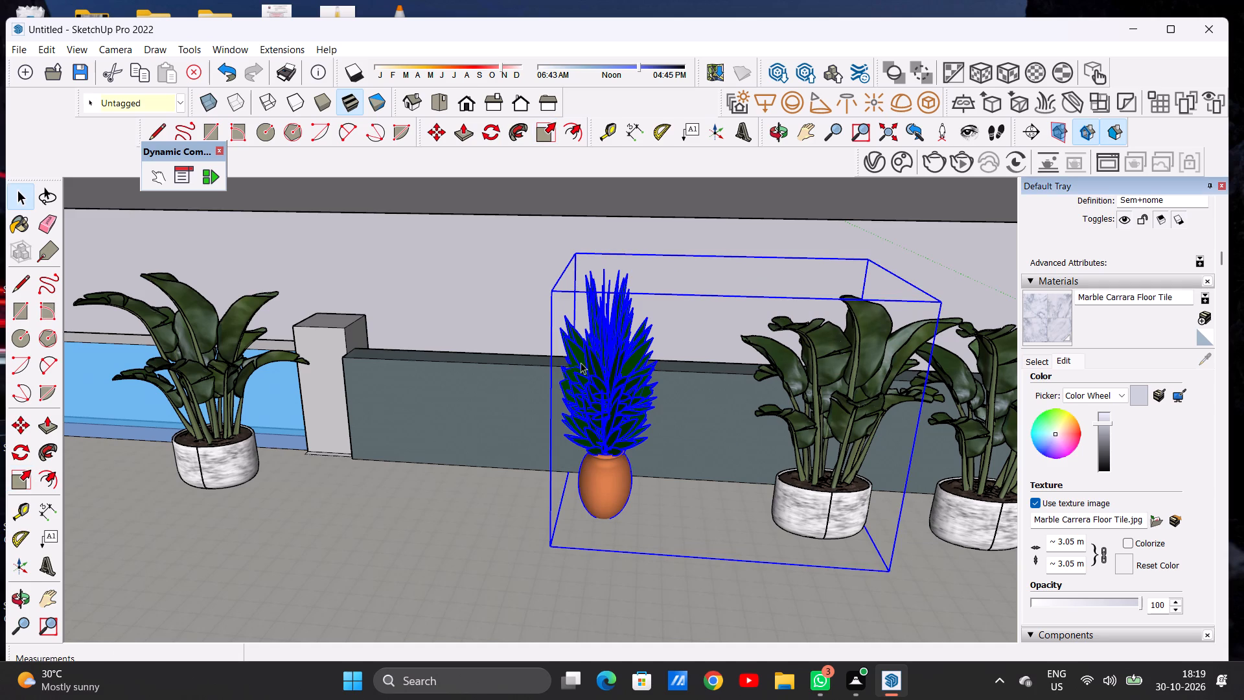
pyautogui.click(546, 132)
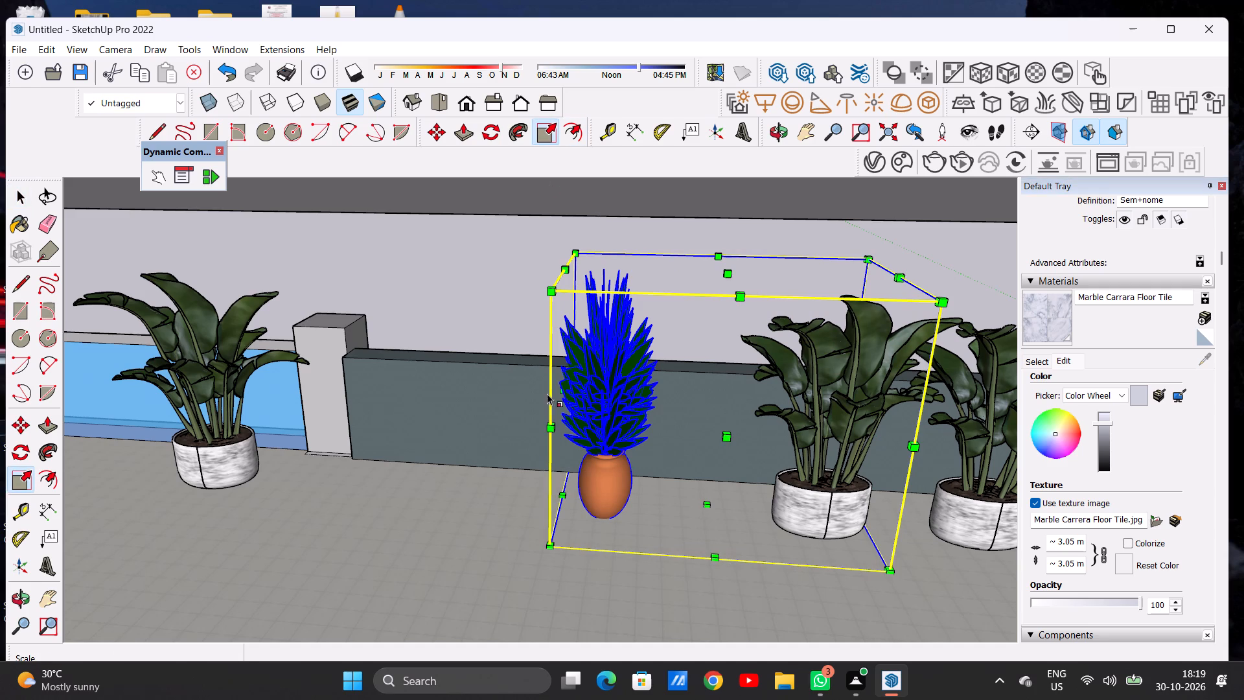
pyautogui.moveTo(544, 445); pyautogui.dragTo(704, 452, button='middle')
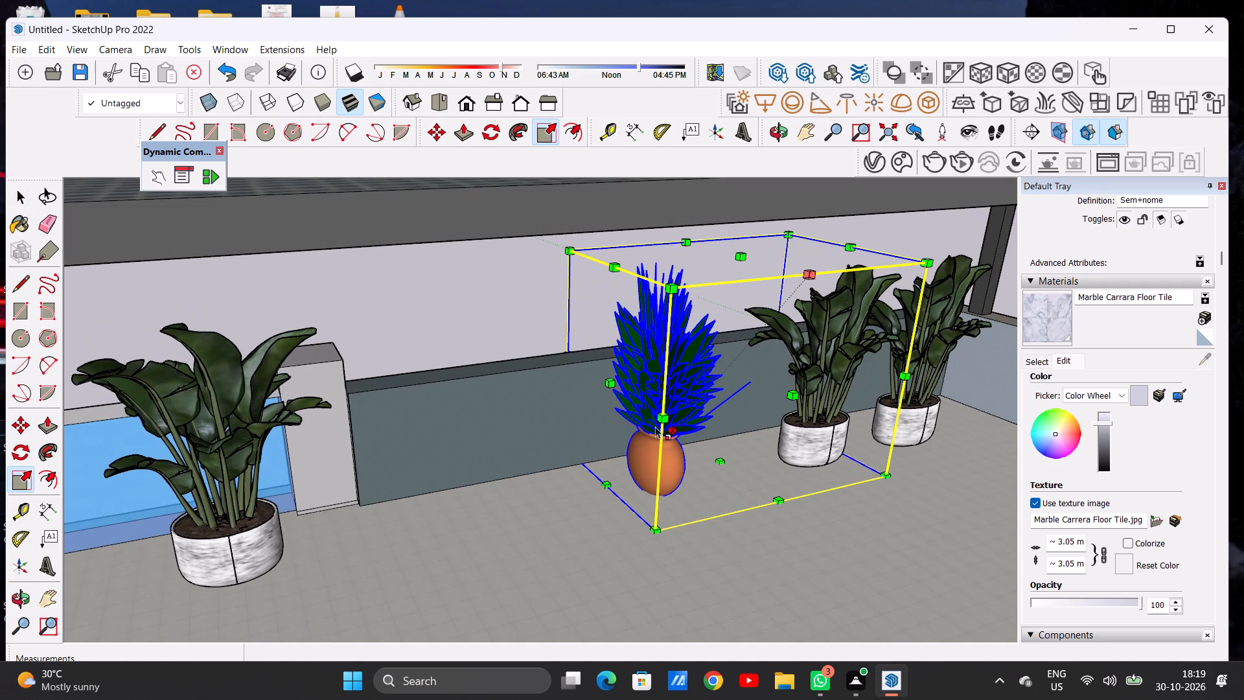
pyautogui.click(610, 380)
pyautogui.click(562, 389)
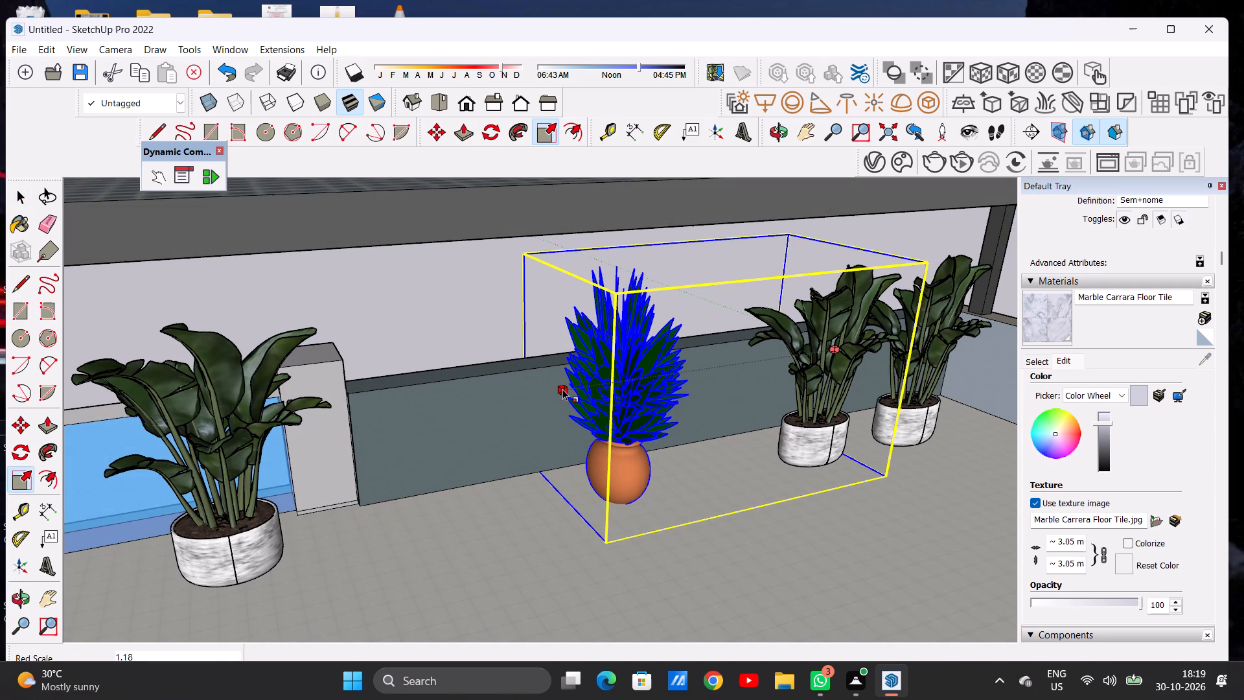
pyautogui.press('space')
pyautogui.click(463, 311)
# Copy the terracotta-potted plant about 10' 11 7/8" along the red axis toward the pair of white-potted plants.
pyautogui.scroll(-5, 459, 412)
pyautogui.scroll(-4, 554, 418)
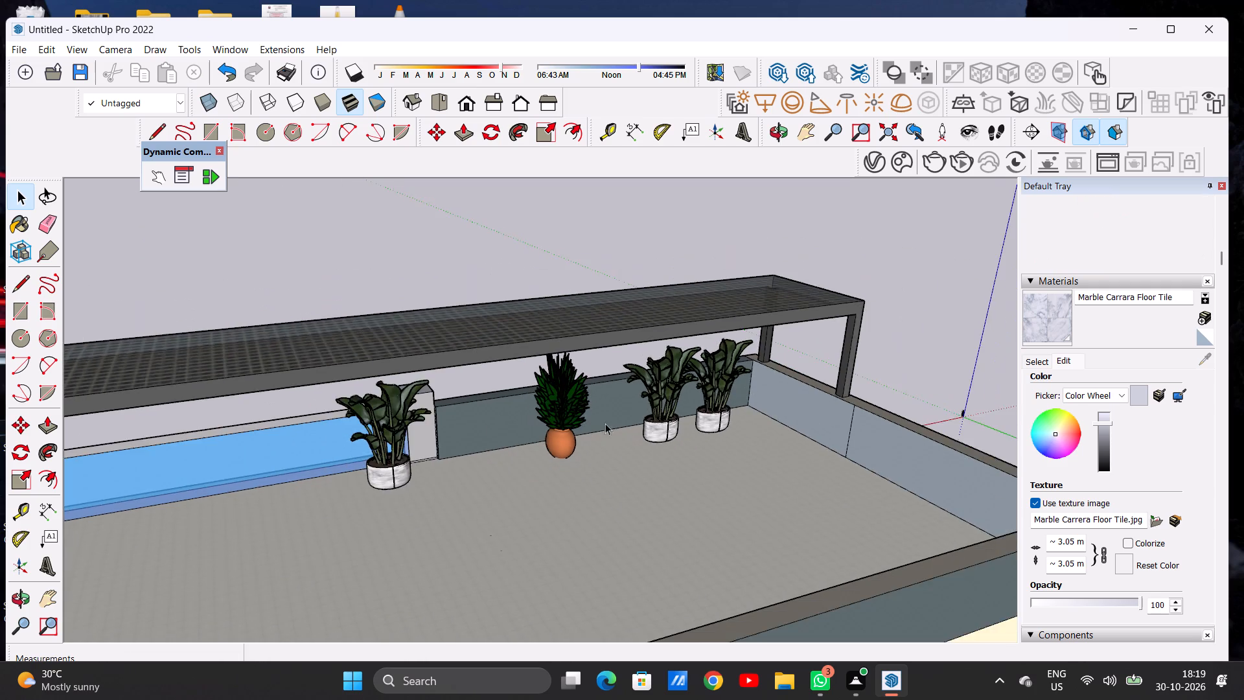
pyautogui.moveTo(617, 440); pyautogui.dragTo(512, 445, button='middle')
pyautogui.scroll(6, 579, 445)
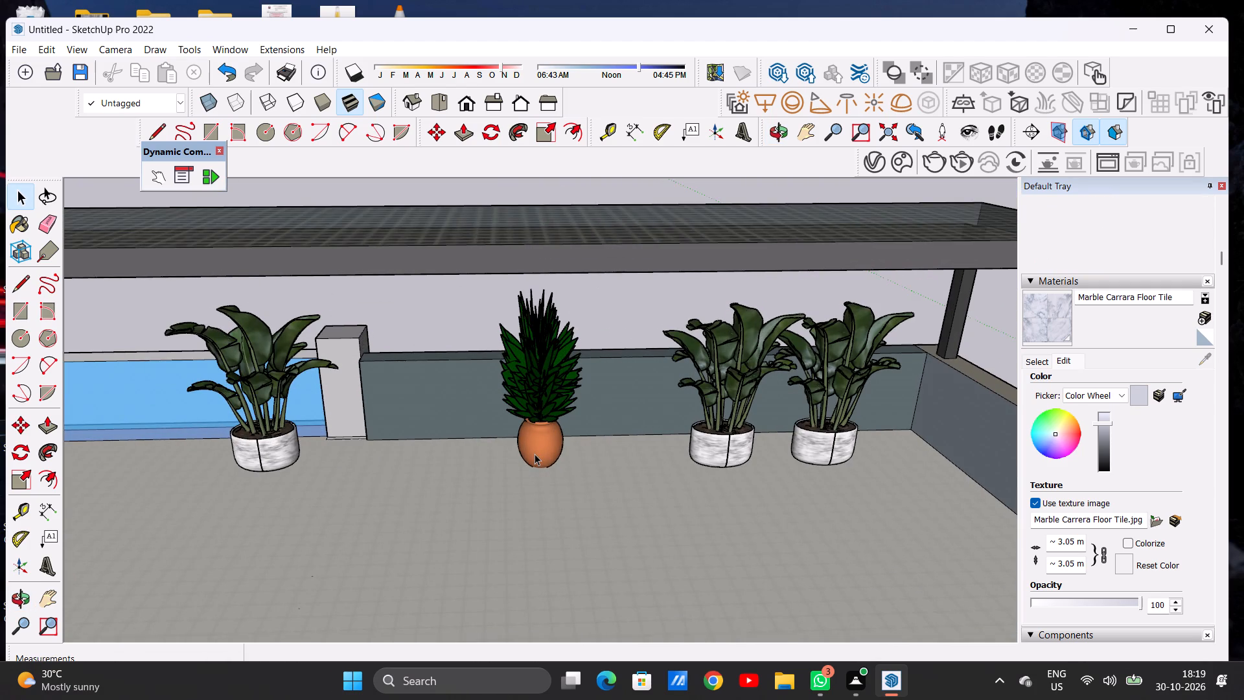
pyautogui.click(534, 454)
pyautogui.moveTo(545, 458); pyautogui.dragTo(560, 442, button='middle')
pyautogui.press('m')
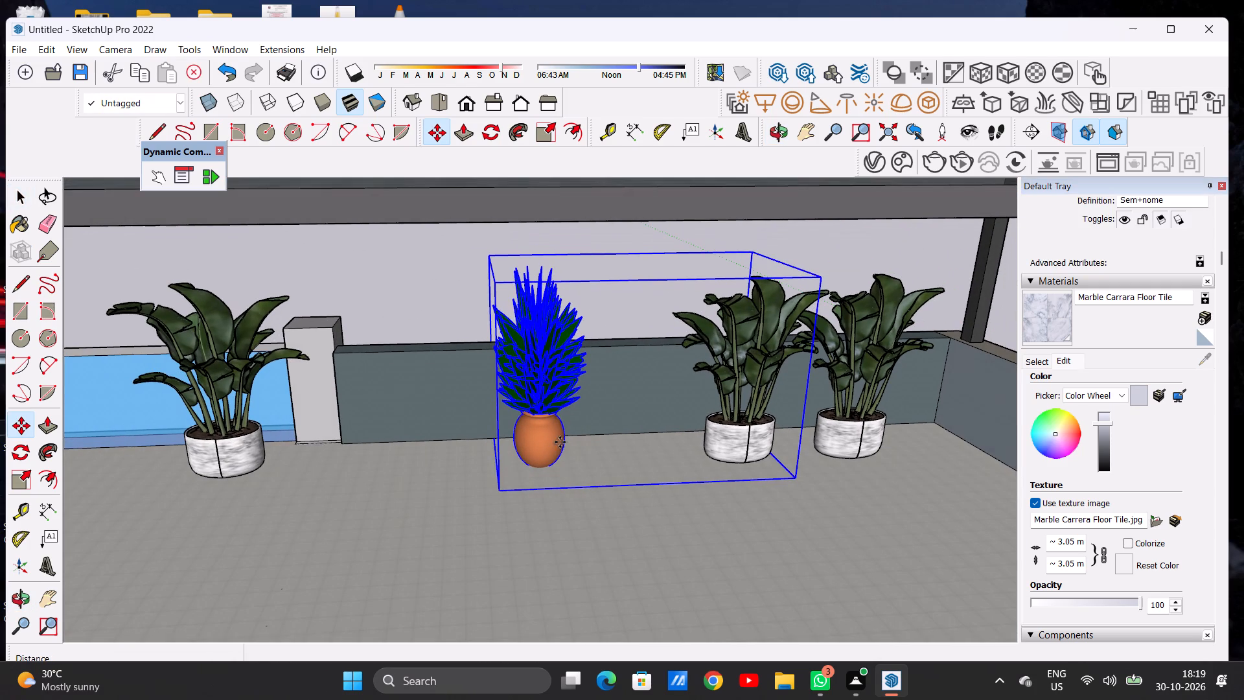
pyautogui.click(500, 496)
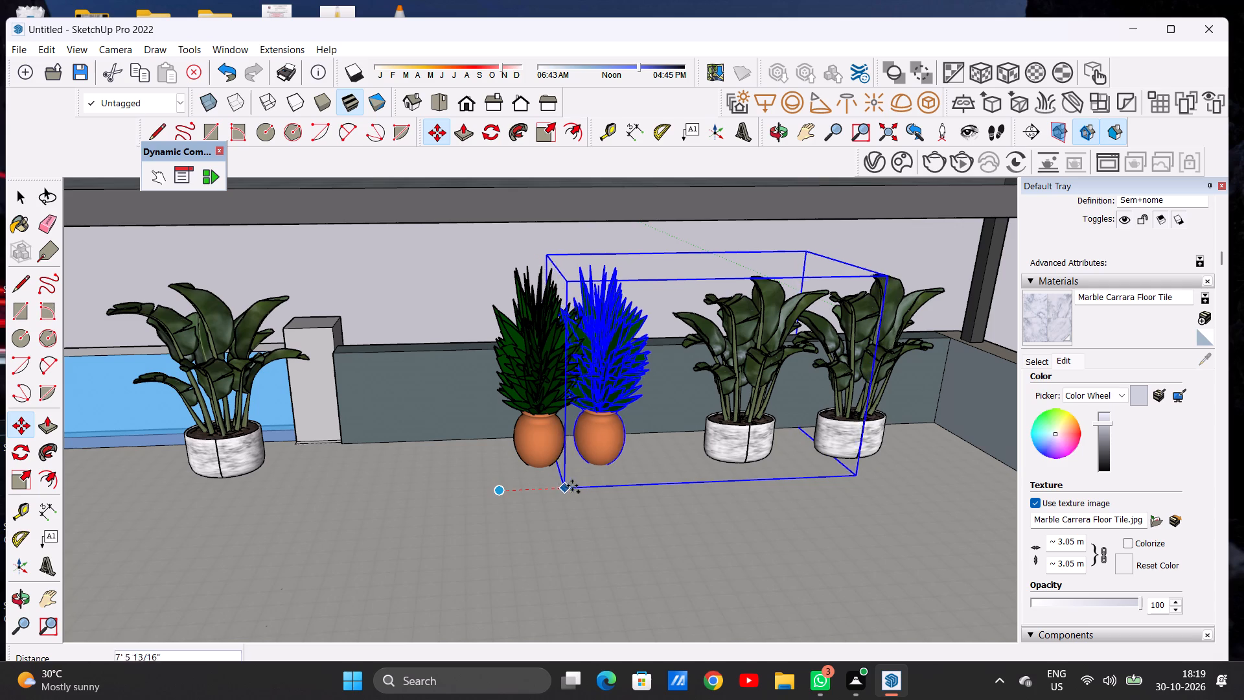
pyautogui.click(601, 488)
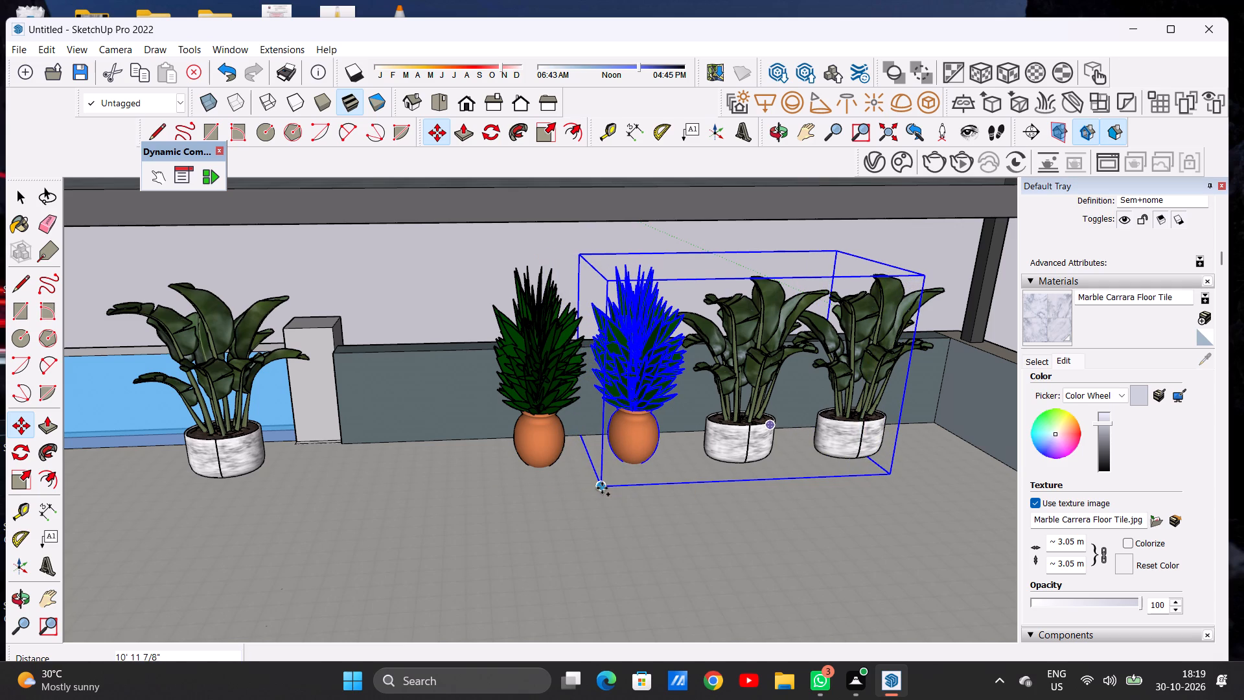
# Copy the terracotta-potted plant about 56' 7 3/4" along the red axis, past the white-potted plant near the pillar, and deselect it.
pyautogui.click(602, 488)
pyautogui.scroll(-10, 622, 494)
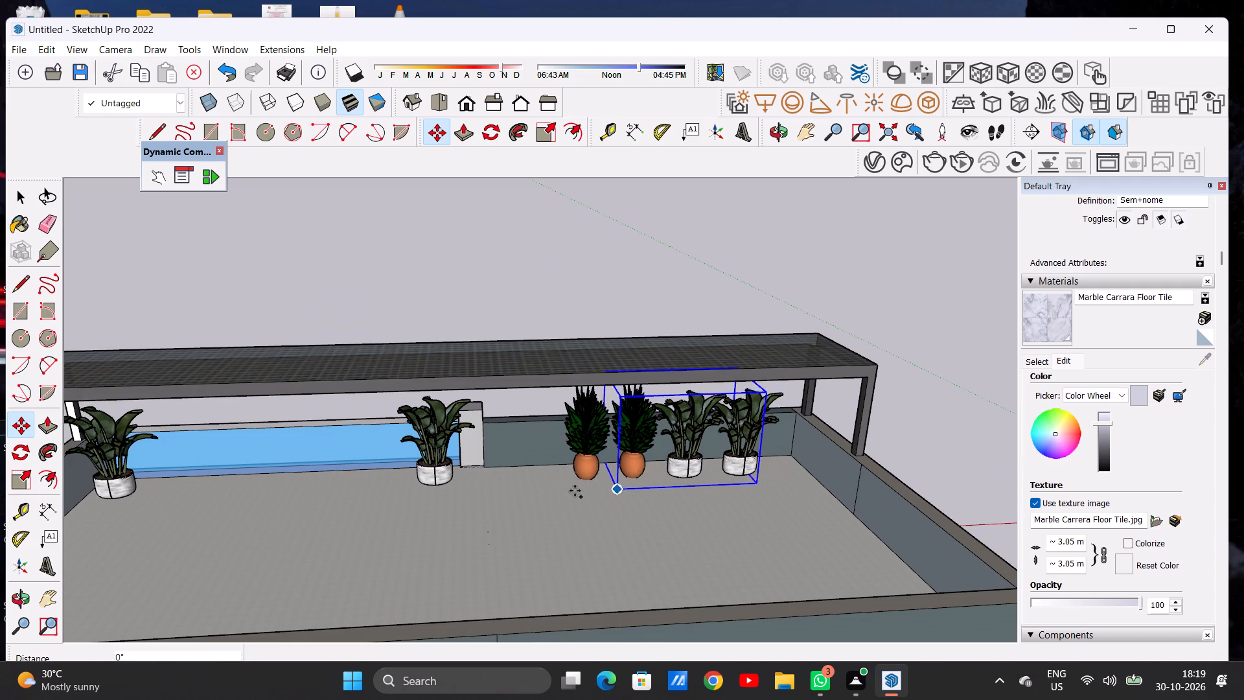
pyautogui.scroll(11, 420, 484)
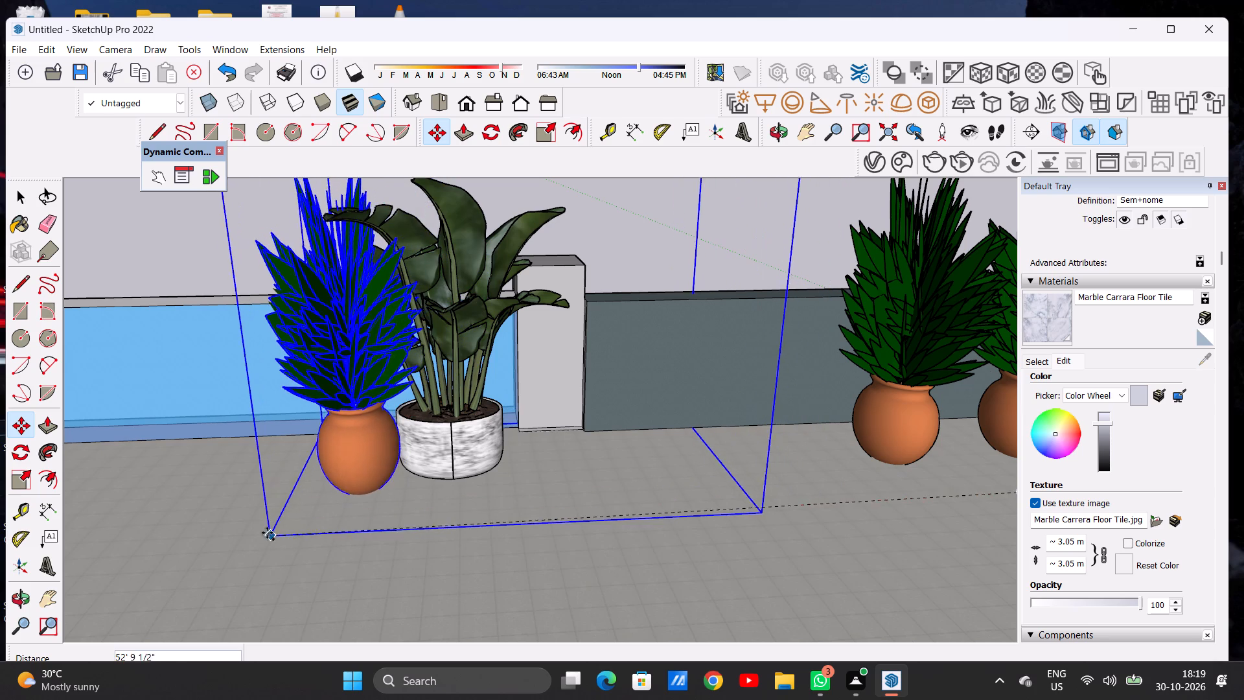
pyautogui.click(214, 523)
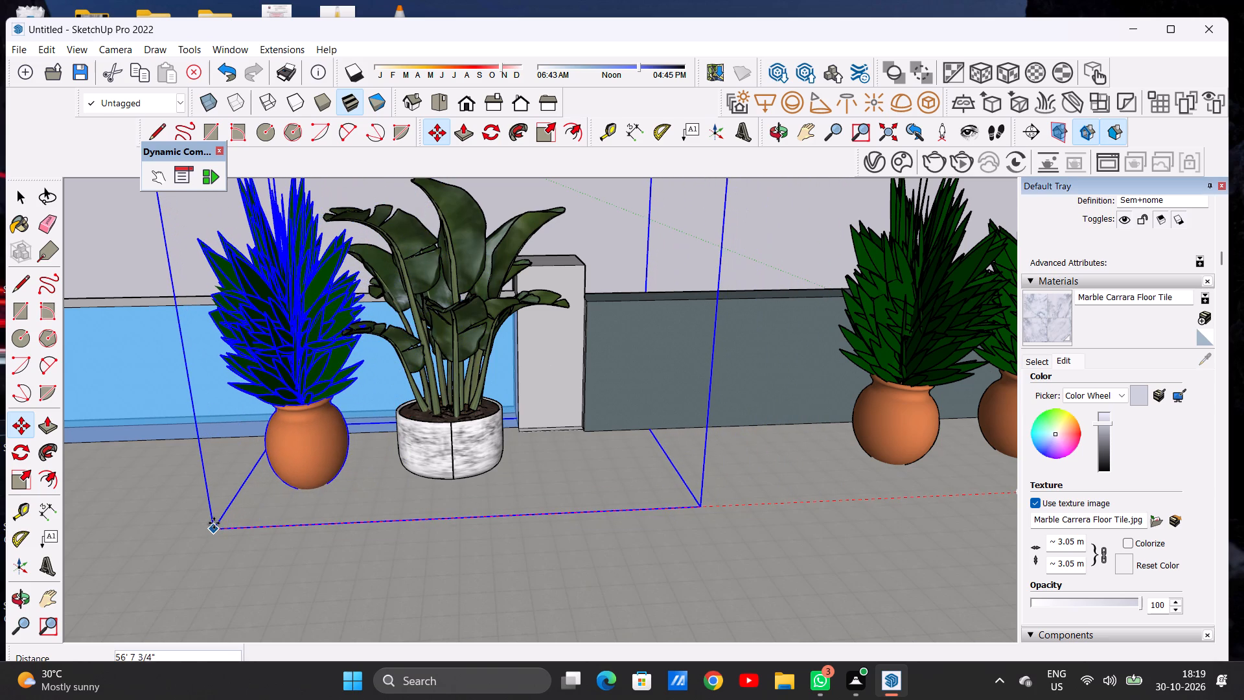
pyautogui.press('space')
pyautogui.scroll(-6, 306, 490)
pyautogui.scroll(-12, 387, 484)
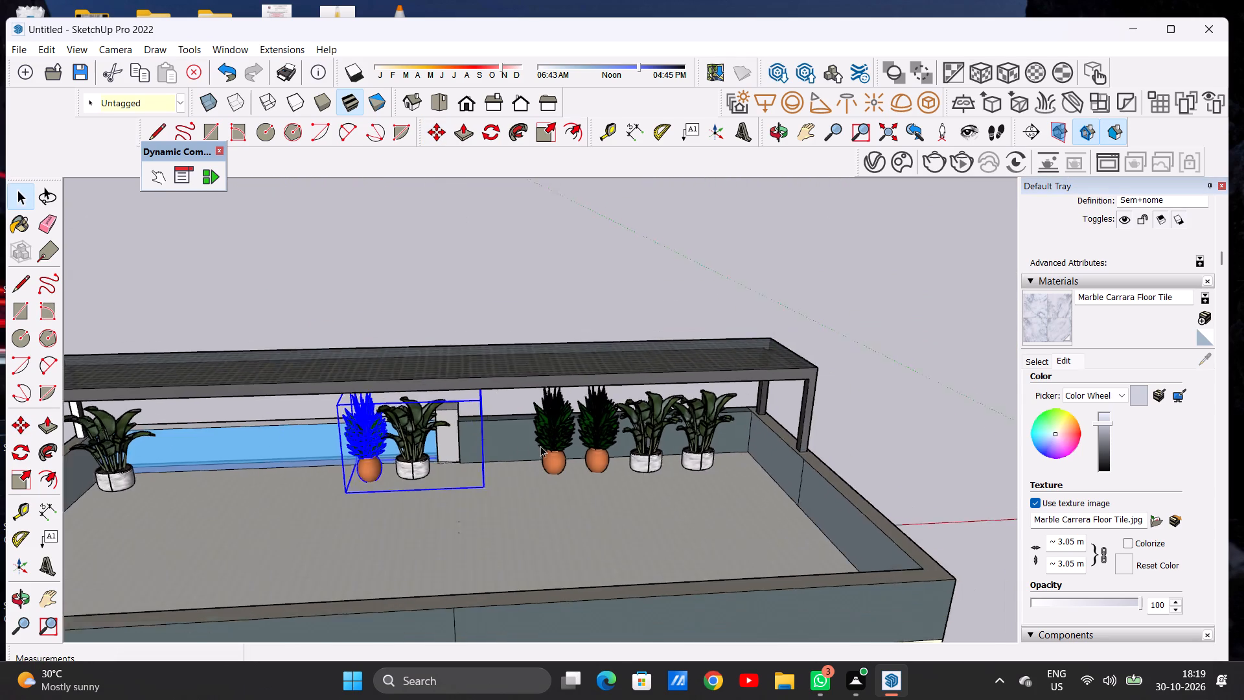
pyautogui.scroll(-2, 540, 446)
pyautogui.click(562, 342)
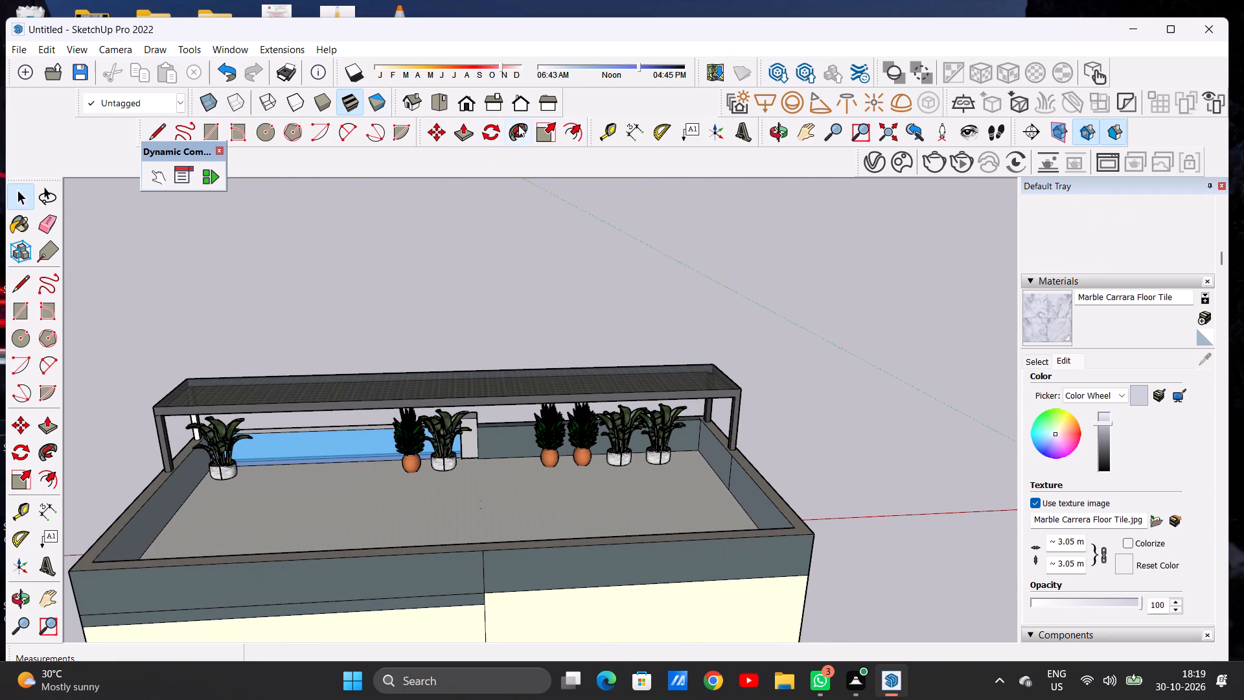
# Examine the rooftop plant arrangement from the front of the building.
pyautogui.click(464, 100)
pyautogui.scroll(-2, 463, 351)
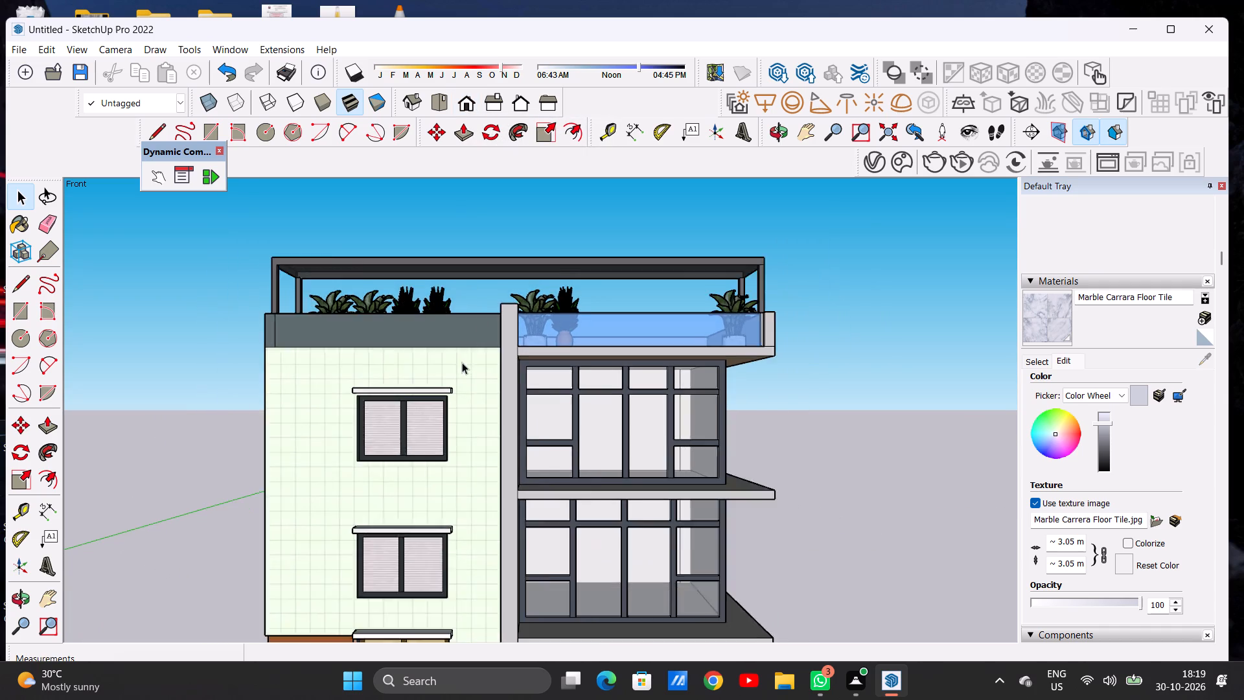
pyautogui.scroll(-3, 462, 362)
pyautogui.moveTo(577, 355); pyautogui.dragTo(581, 441, button='middle')
pyautogui.scroll(5, 496, 349)
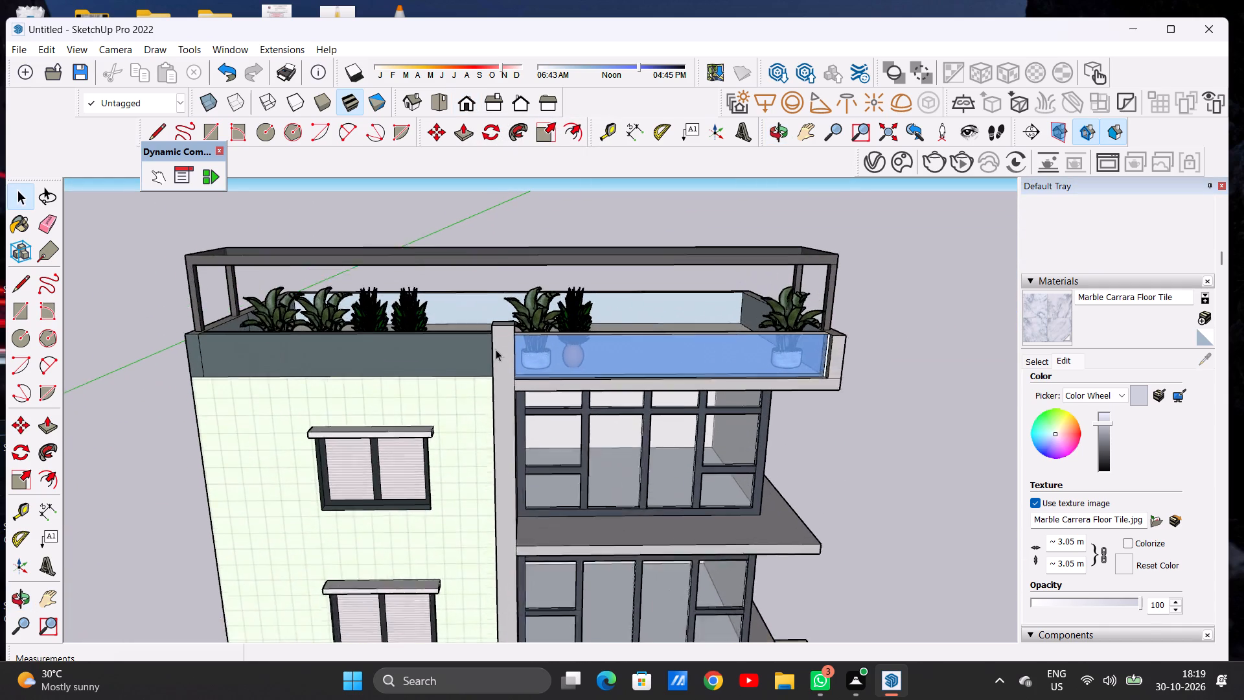
pyautogui.scroll(-5, 366, 348)
pyautogui.scroll(6, 322, 316)
pyautogui.scroll(-7, 332, 324)
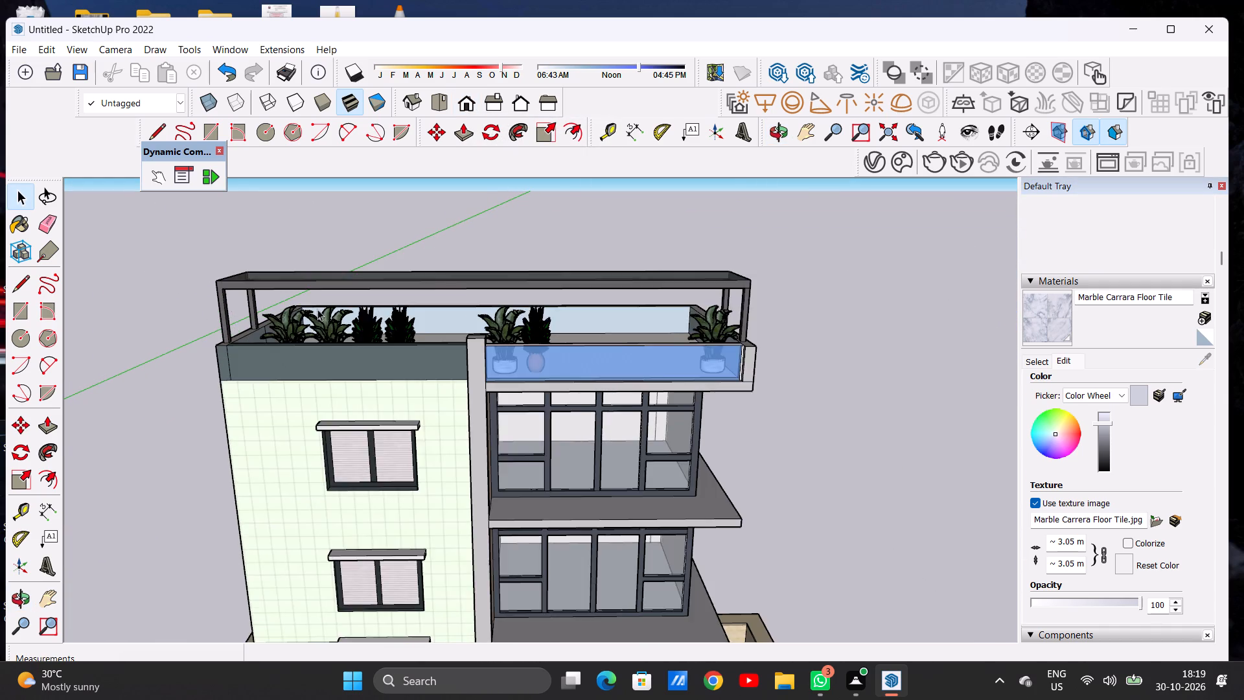
pyautogui.scroll(-4, 316, 309)
pyautogui.scroll(8, 490, 335)
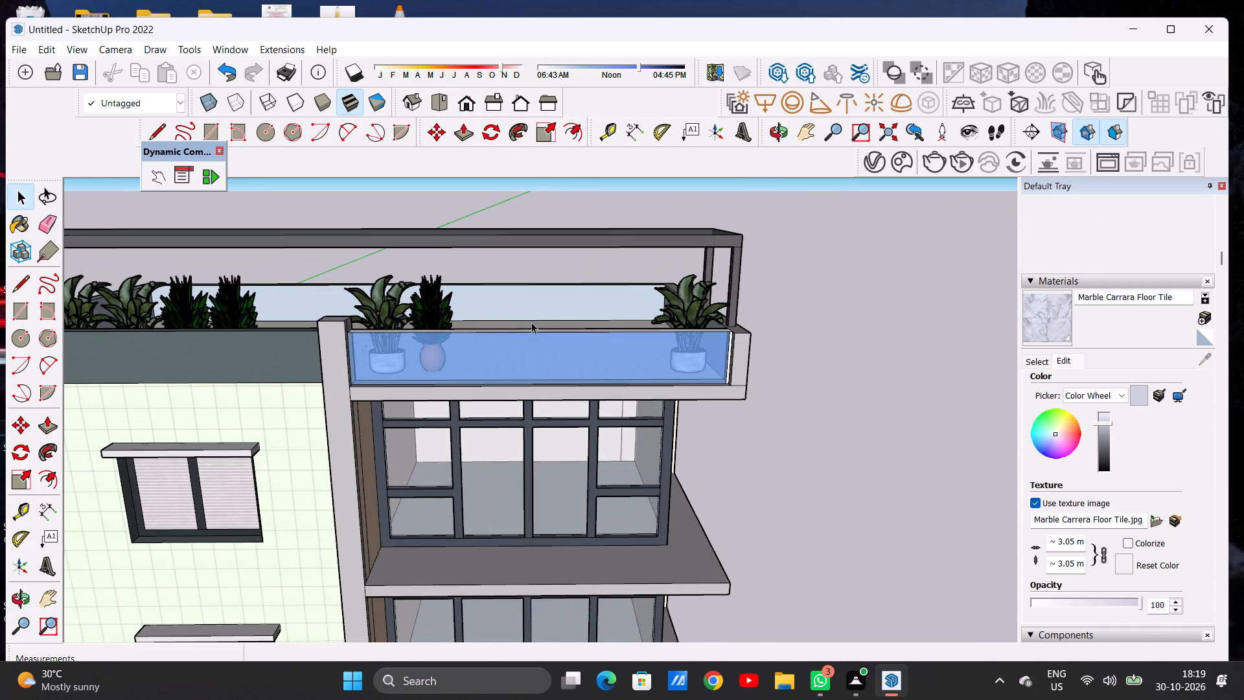
# Move the terracotta-potted plant by the glass parapet about 5' along the red axis, away from its white-potted neighbour.
pyautogui.moveTo(494, 343); pyautogui.dragTo(329, 379, button='middle')
pyautogui.moveTo(573, 355); pyautogui.dragTo(362, 339, button='middle')
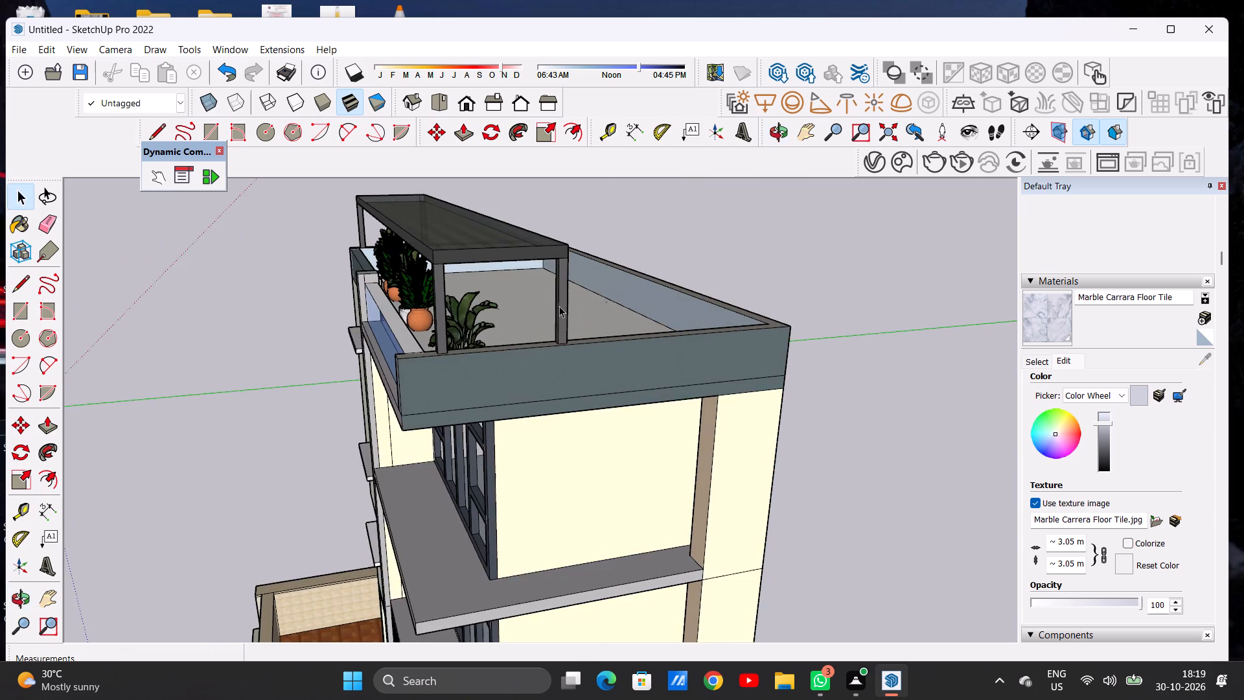
pyautogui.moveTo(550, 307); pyautogui.dragTo(349, 369, button='middle')
pyautogui.scroll(13, 433, 303)
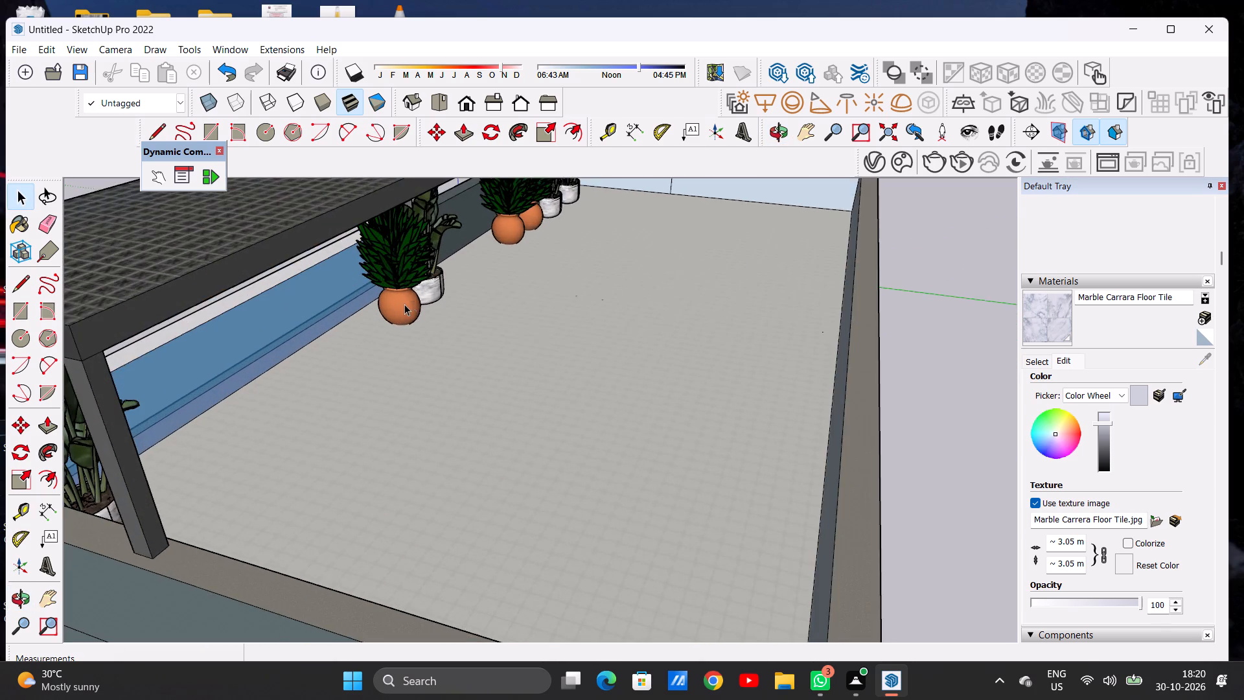
pyautogui.scroll(4, 404, 304)
pyautogui.click(399, 307)
pyautogui.press('m')
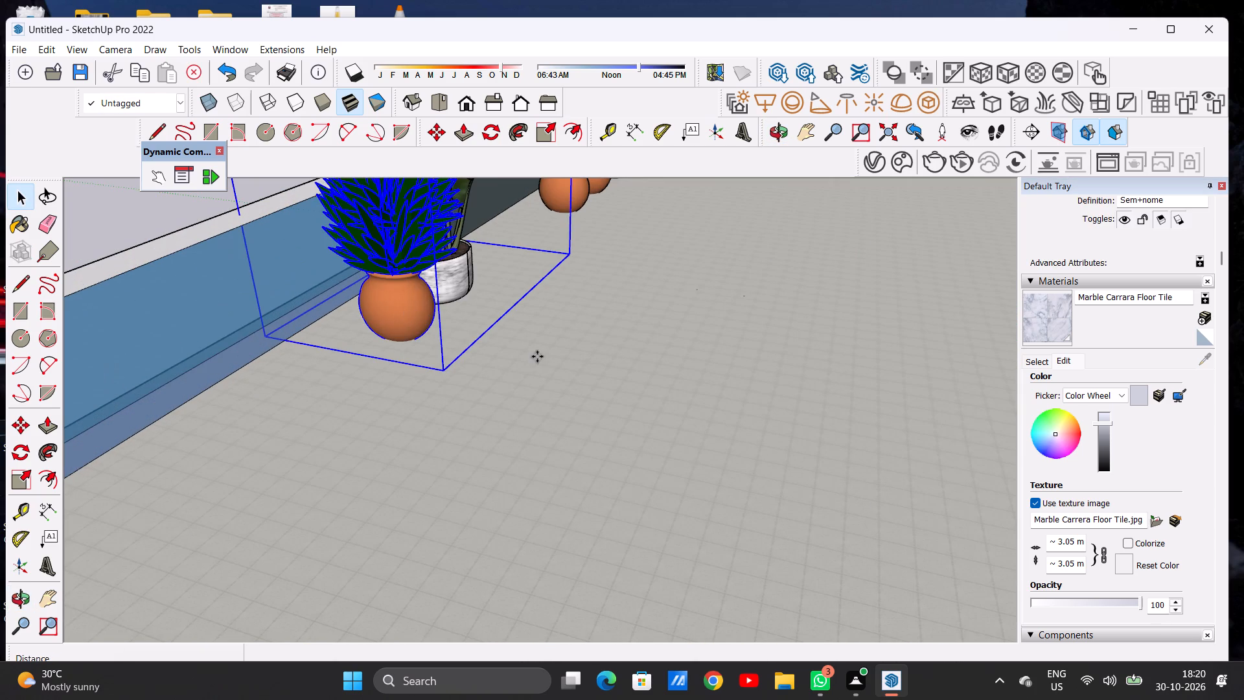
pyautogui.click(452, 372)
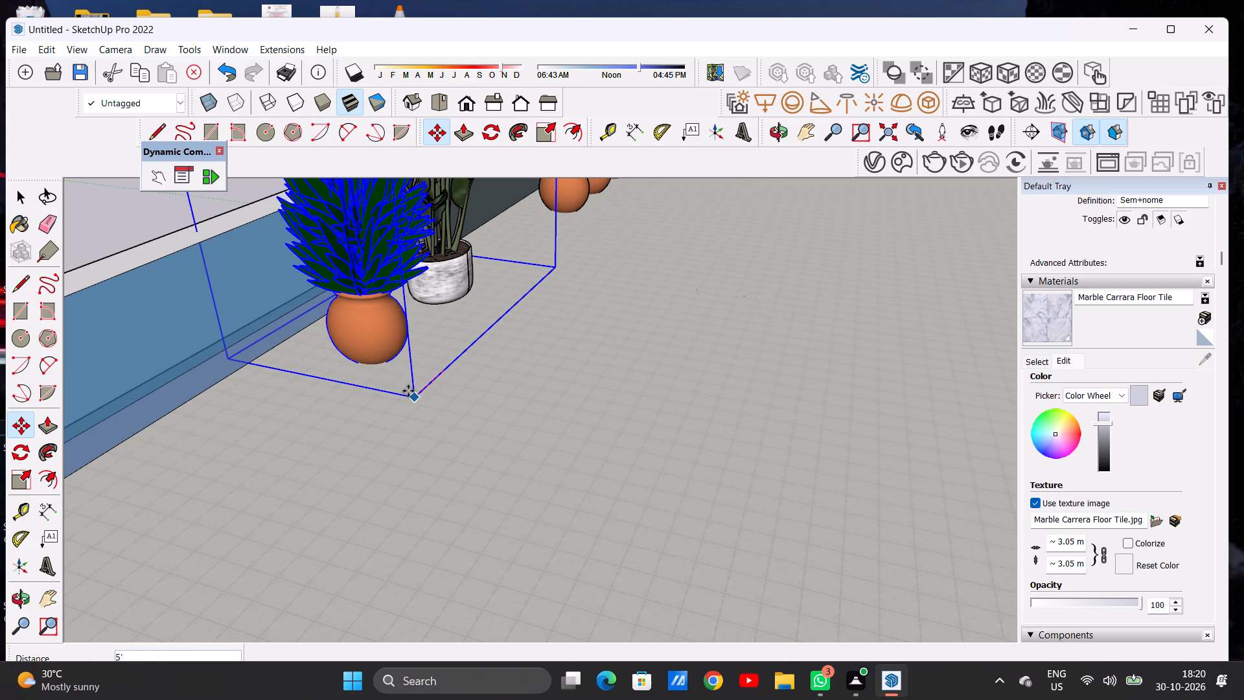
pyautogui.click(408, 391)
pyautogui.press('space')
pyautogui.scroll(-17, 447, 373)
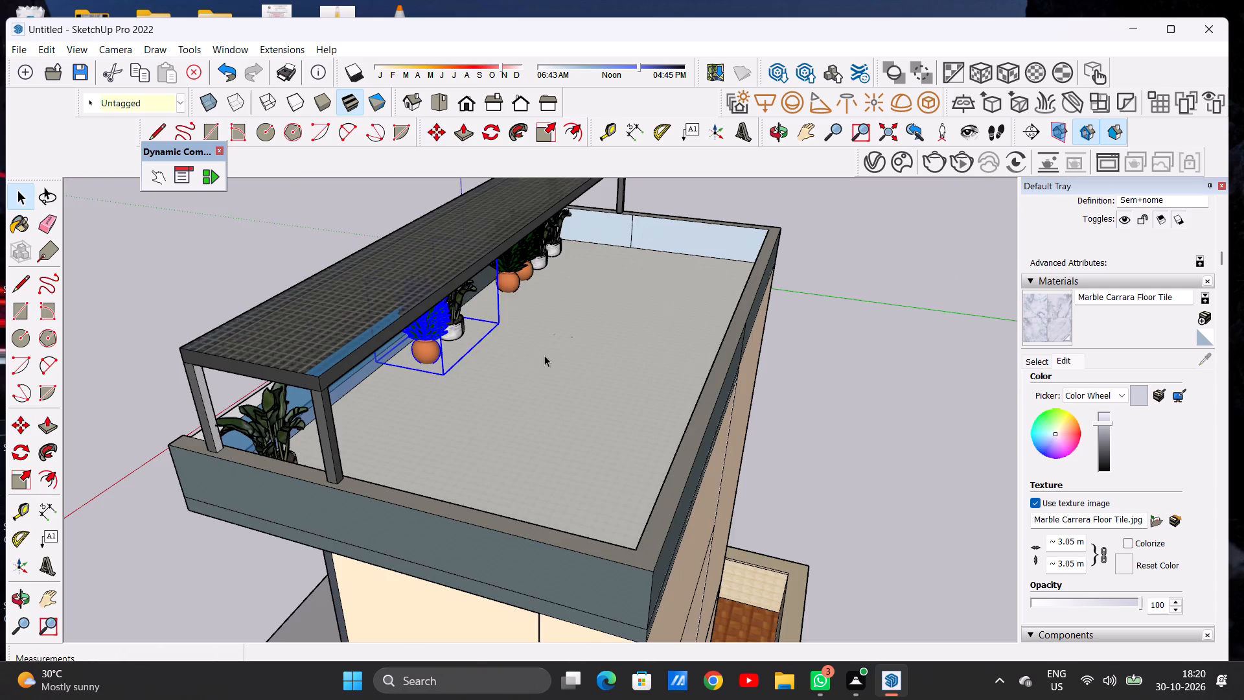
# Copy the selected terracotta-potted plant about 46' 5" along the red axis, beside the white-potted plant at the terrace corner.
pyautogui.moveTo(542, 362); pyautogui.dragTo(302, 355, button='middle')
pyautogui.scroll(-12, 661, 371)
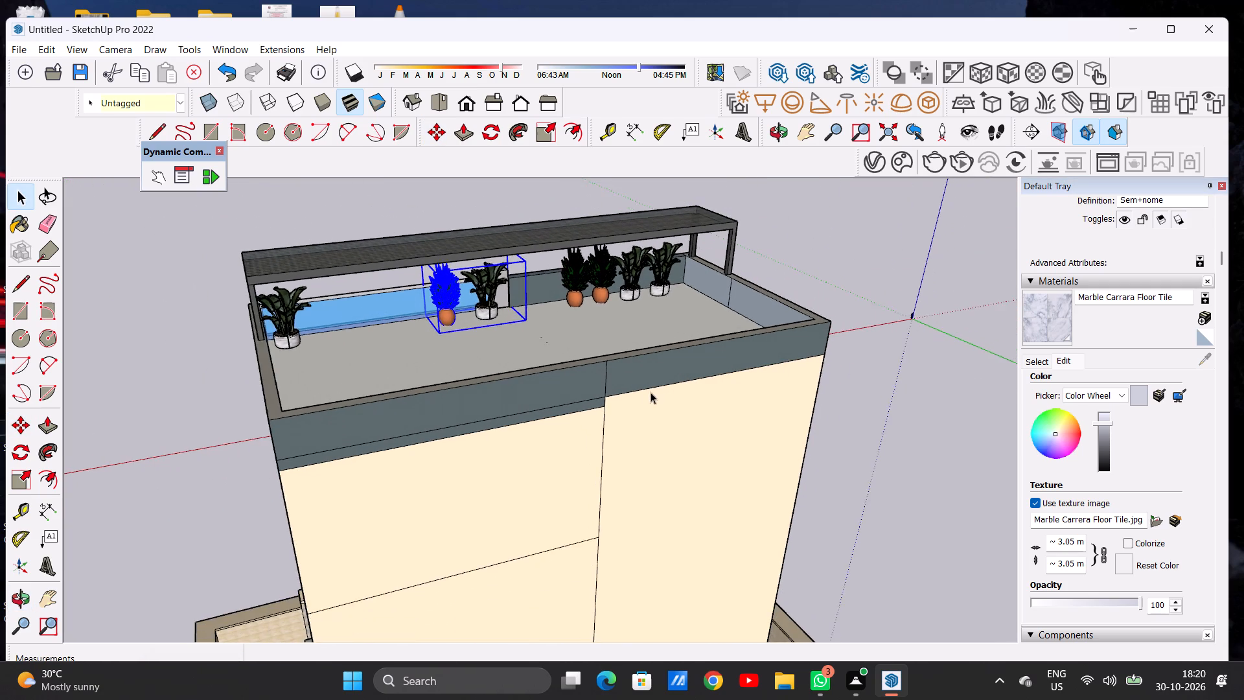
pyautogui.scroll(-2, 651, 392)
pyautogui.moveTo(623, 378); pyautogui.dragTo(443, 365, button='middle')
pyautogui.scroll(-4, 751, 443)
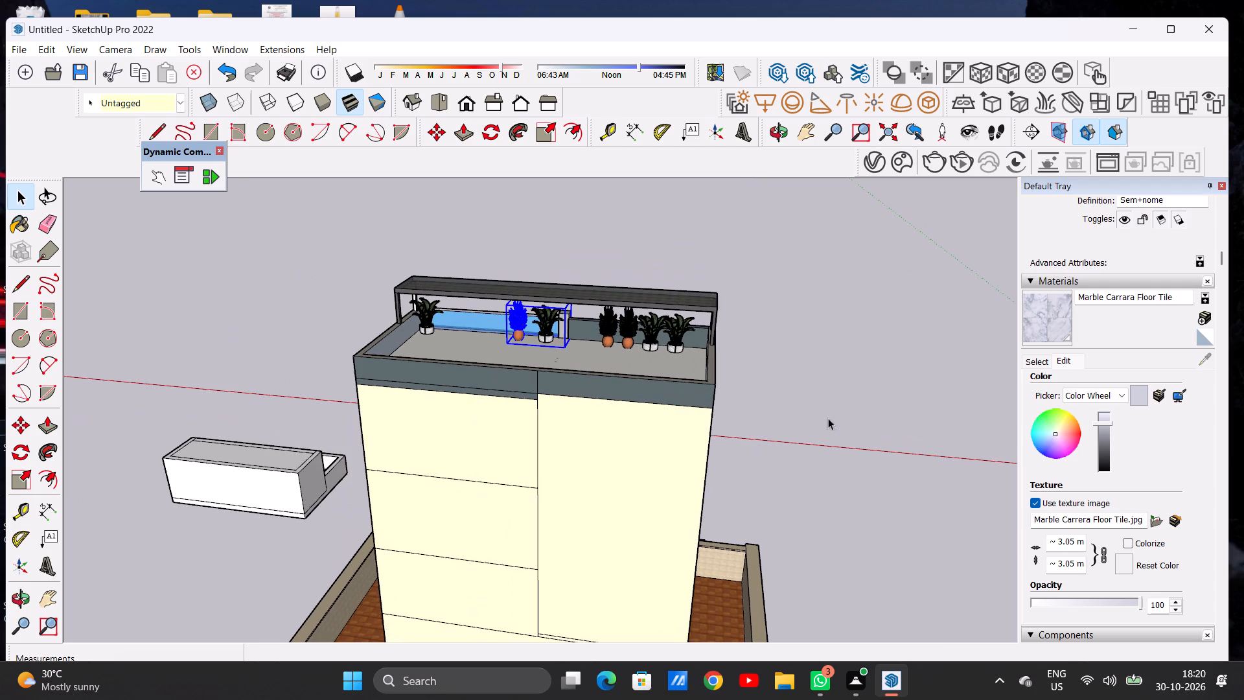
pyautogui.scroll(10, 405, 310)
pyautogui.scroll(-1, 448, 347)
pyautogui.scroll(1, 451, 349)
pyautogui.moveTo(467, 370); pyautogui.dragTo(478, 373, button='middle')
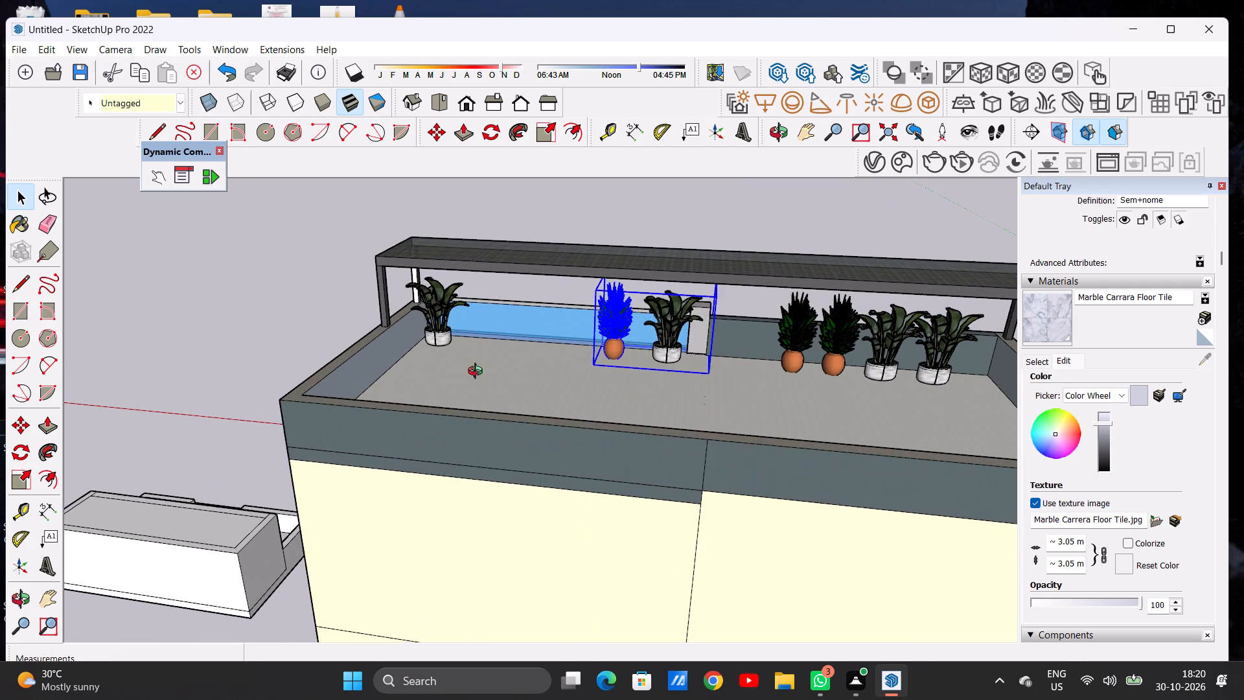
pyautogui.moveTo(478, 373); pyautogui.dragTo(527, 401, button='middle')
pyautogui.scroll(7, 564, 386)
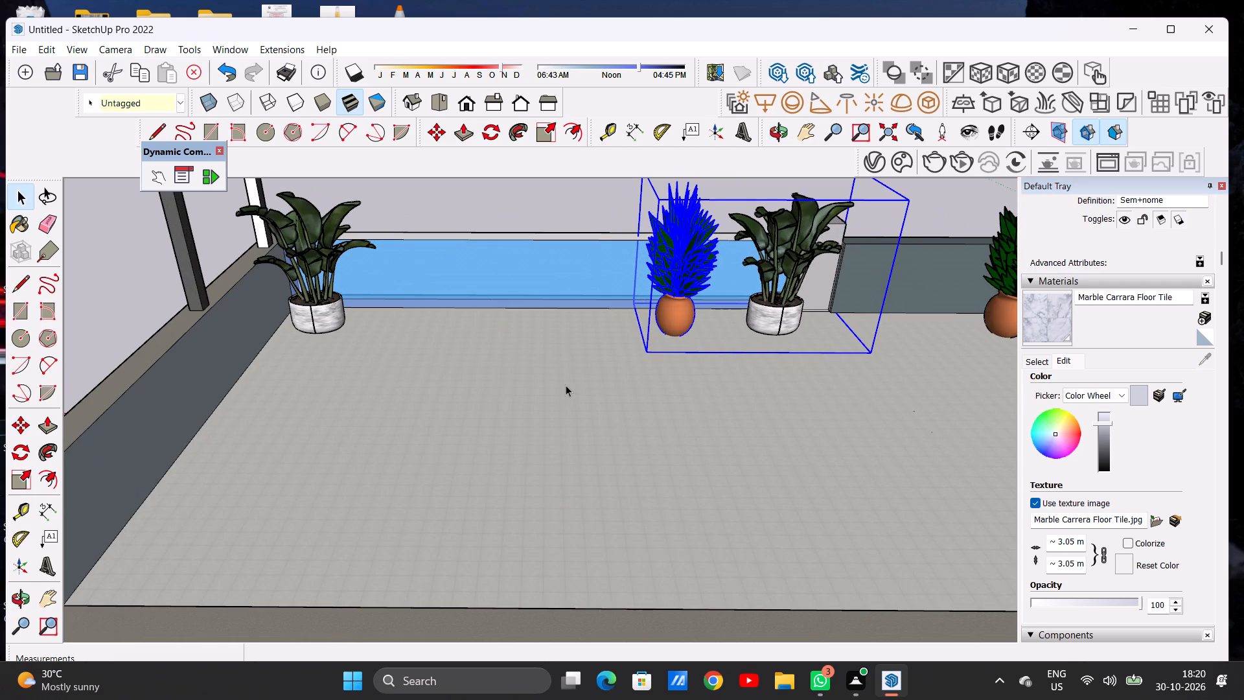
pyautogui.press('m')
pyautogui.click(649, 353)
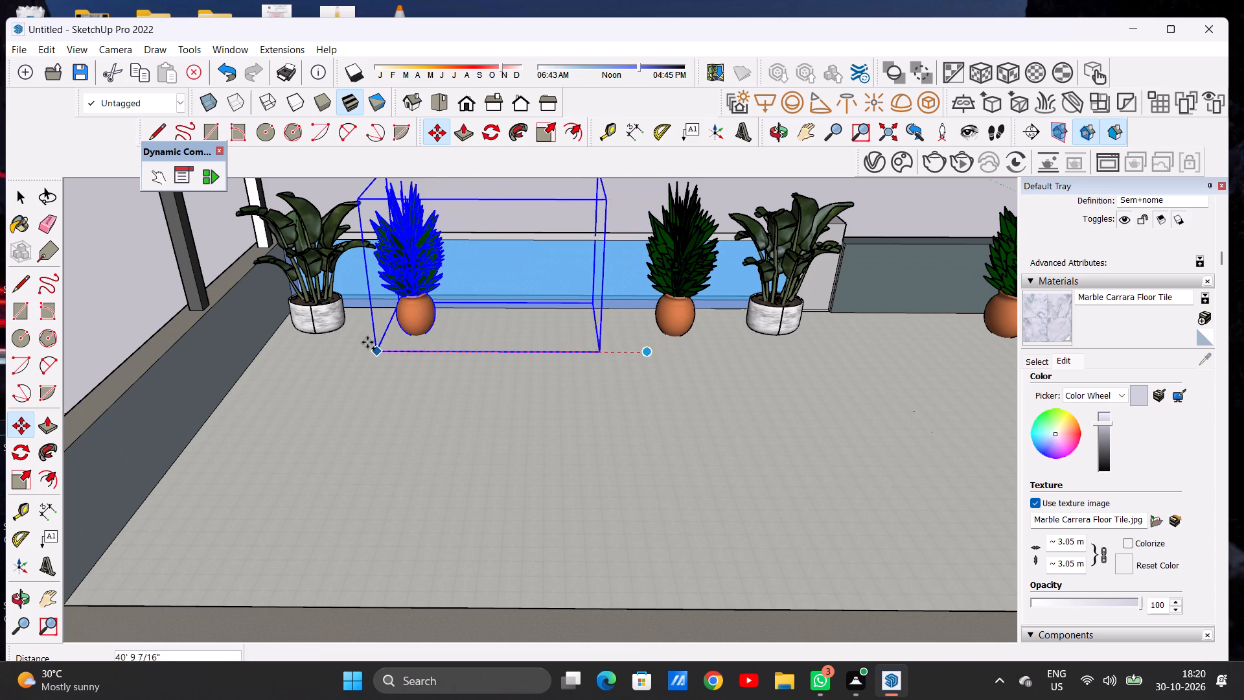
pyautogui.click(330, 350)
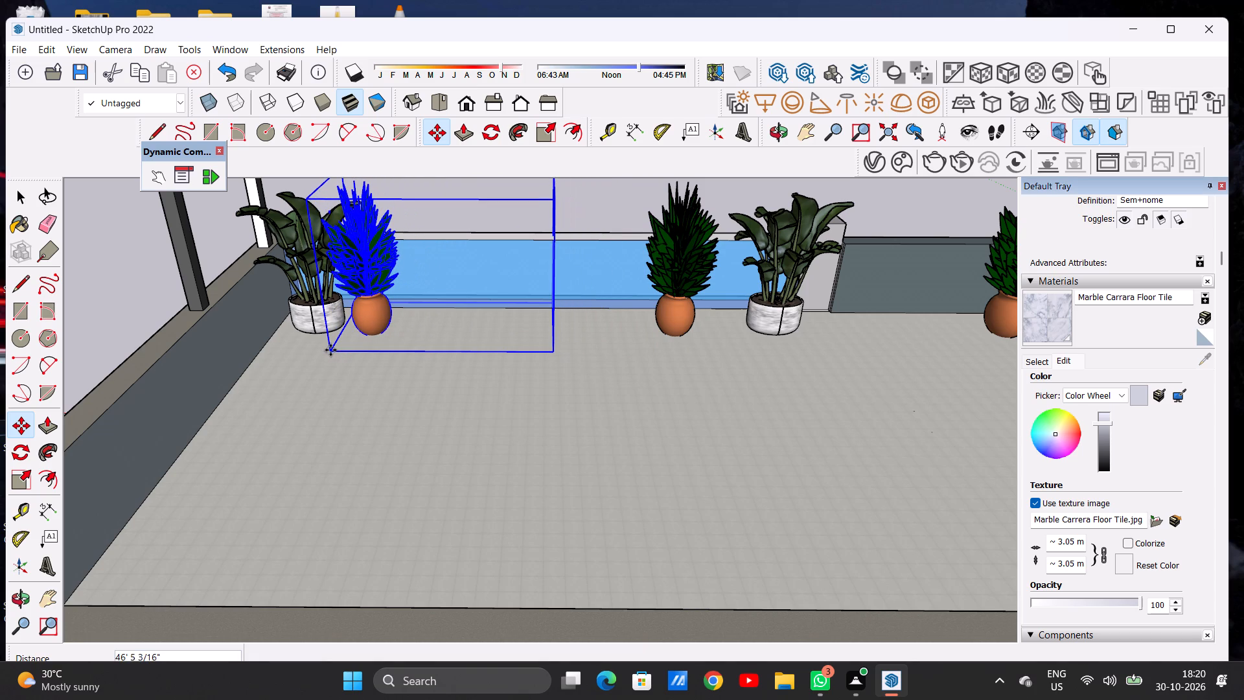
# Nudge the copied terracotta-potted plant slightly along the red axis, away from the corner white-potted plant, and deselect it.
pyautogui.press('m')
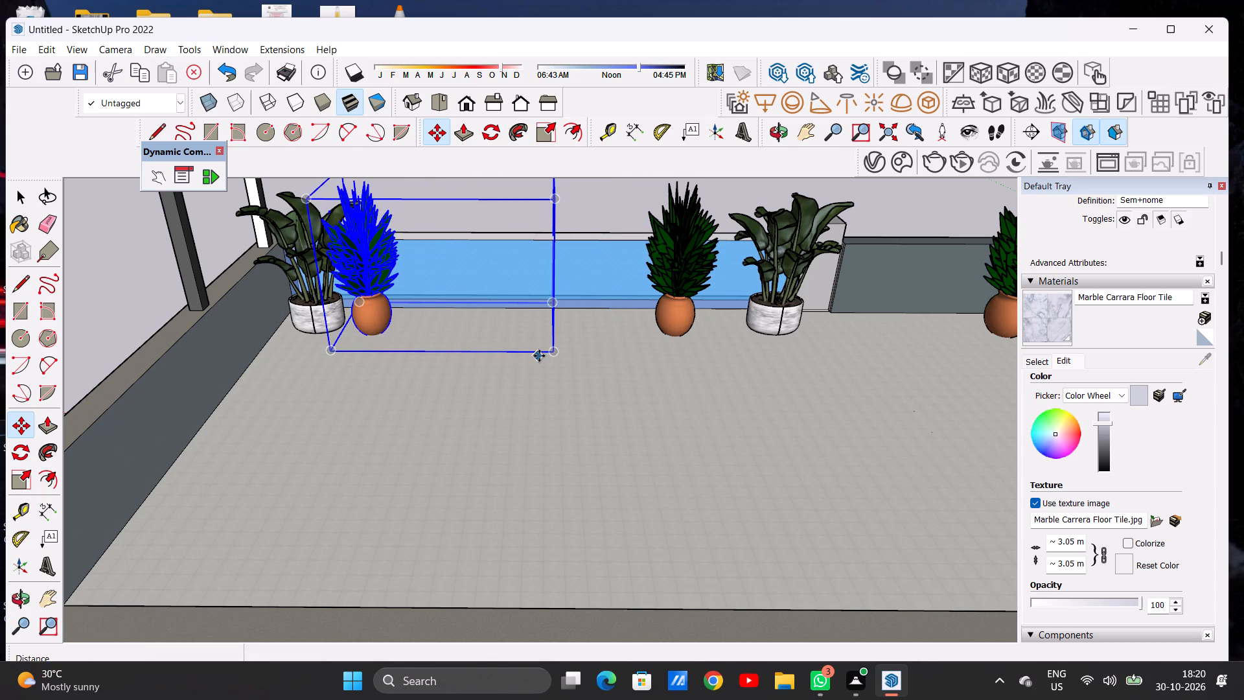
pyautogui.click(558, 353)
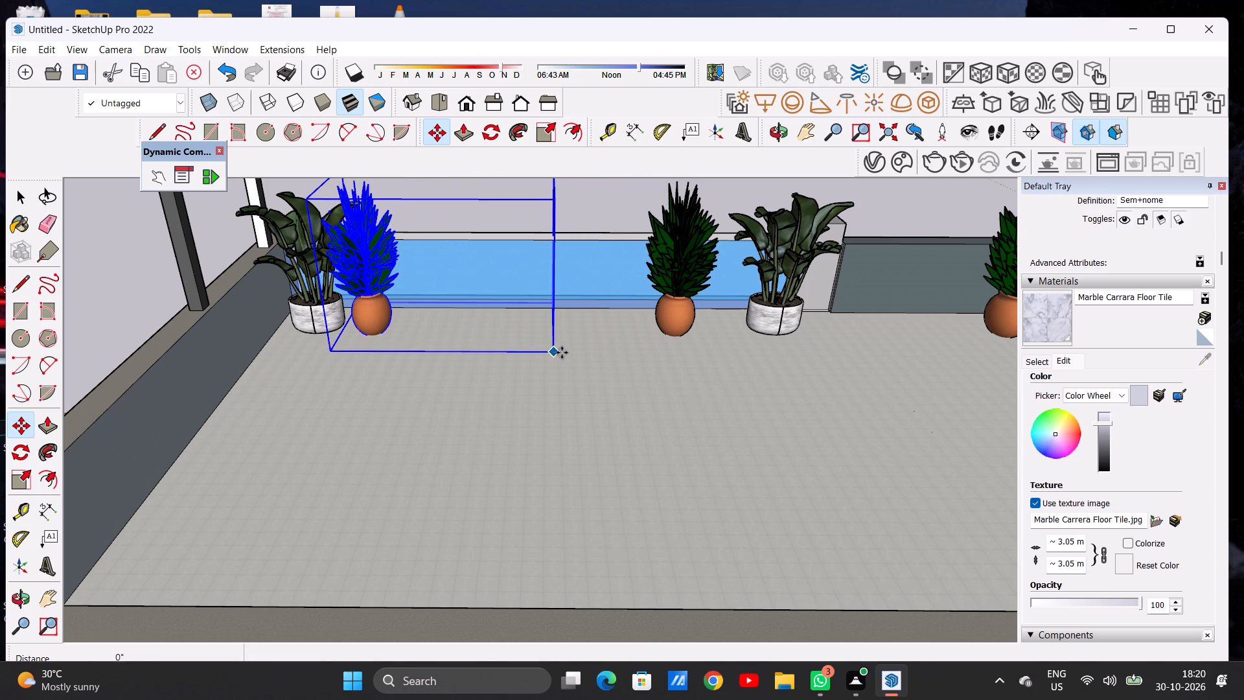
pyautogui.click(564, 354)
pyautogui.press('space')
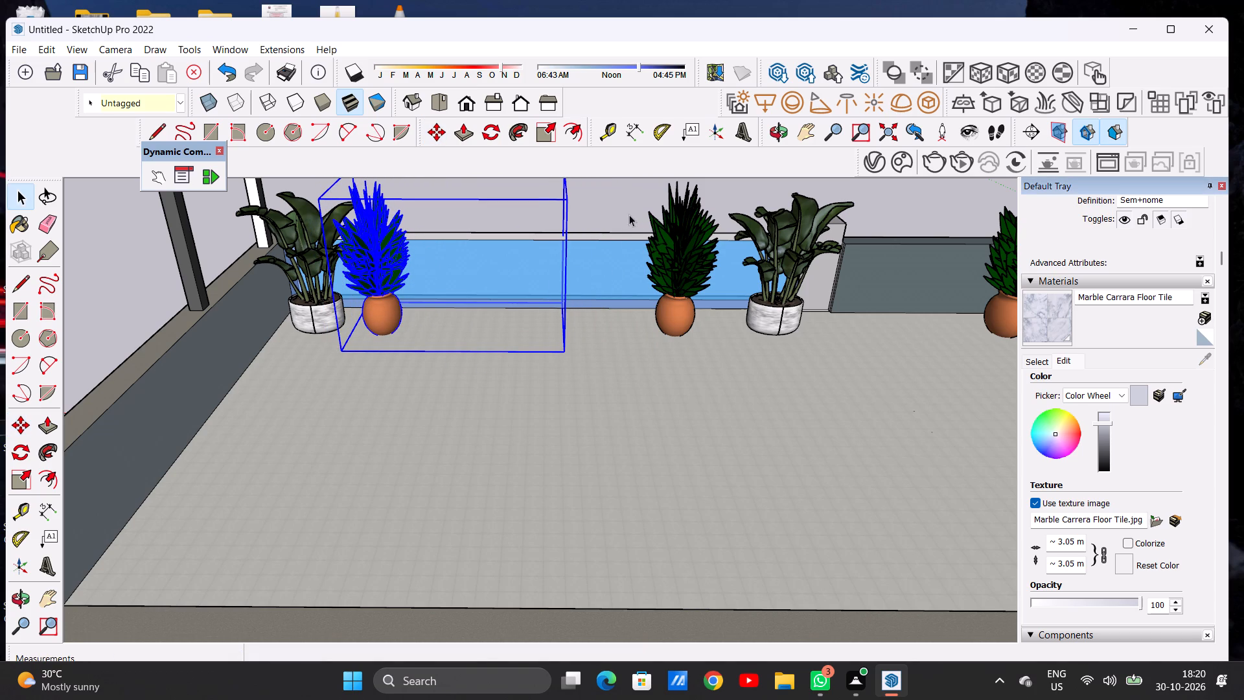
pyautogui.click(628, 213)
# Examine the rooftop plant arrangement behind the glass parapet, starting from the standard front view.
pyautogui.click(470, 104)
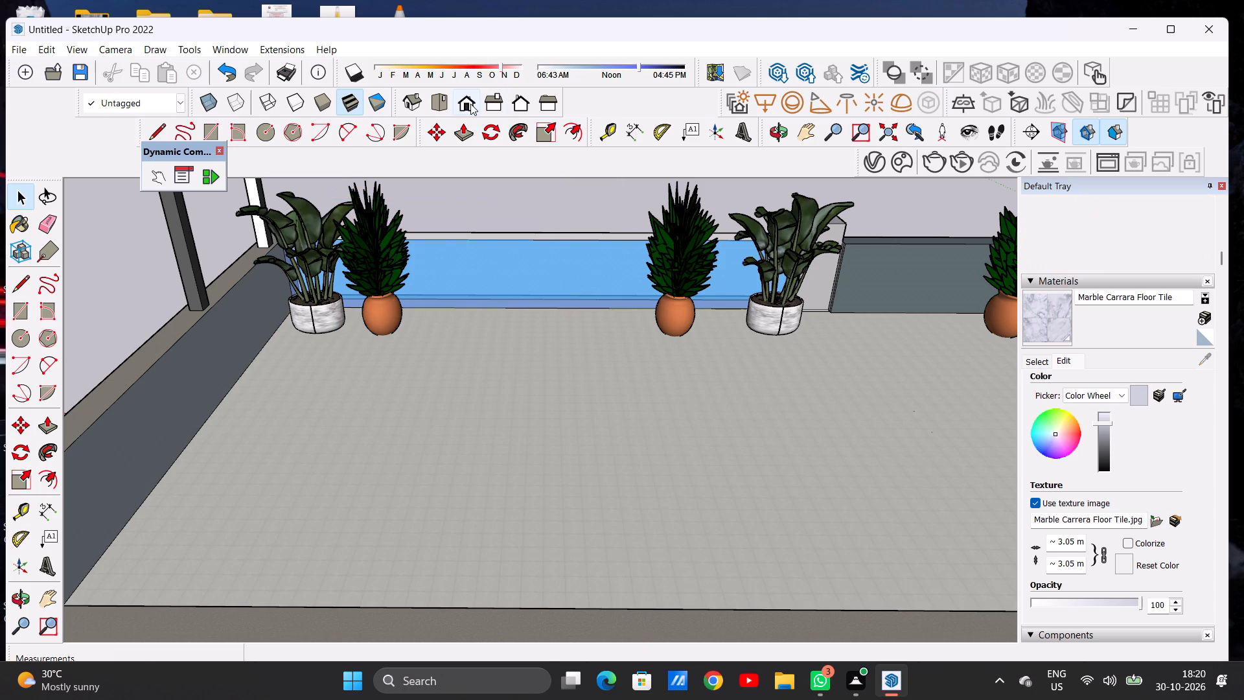
pyautogui.scroll(-7, 548, 373)
pyautogui.scroll(-10, 494, 442)
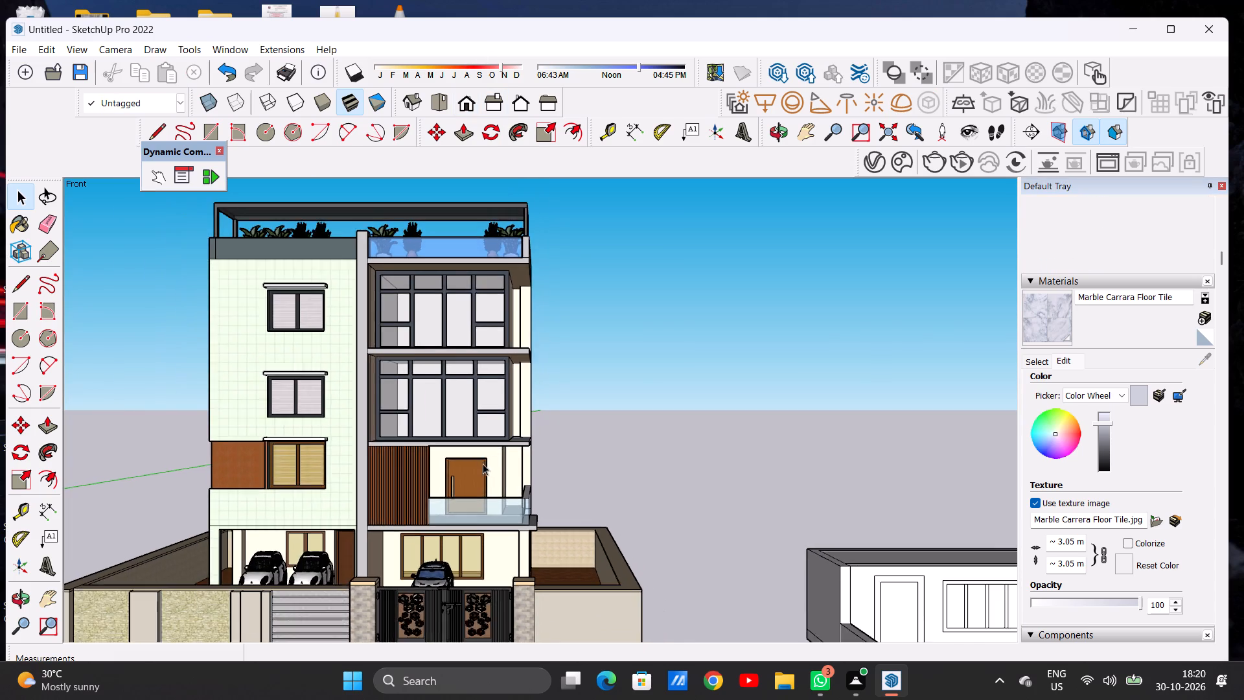
pyautogui.scroll(-10, 483, 463)
pyautogui.scroll(5, 412, 316)
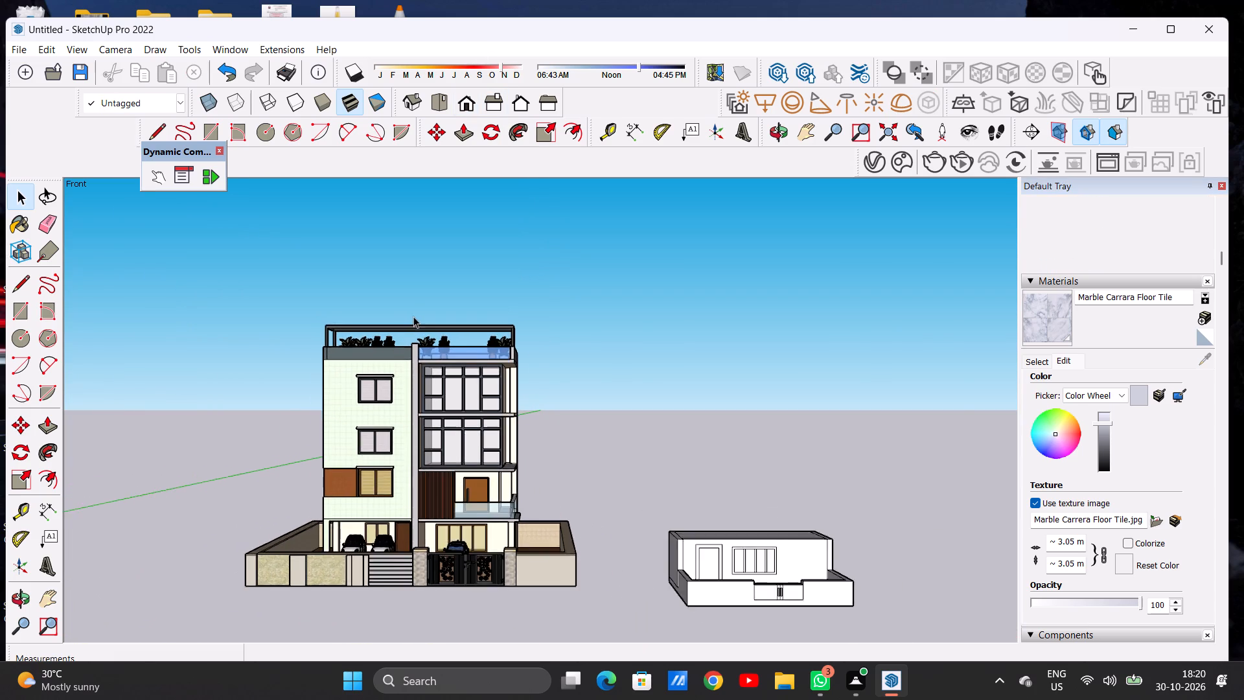
pyautogui.scroll(15, 413, 316)
pyautogui.scroll(-7, 461, 363)
pyautogui.moveTo(479, 360); pyautogui.dragTo(481, 371, button='middle')
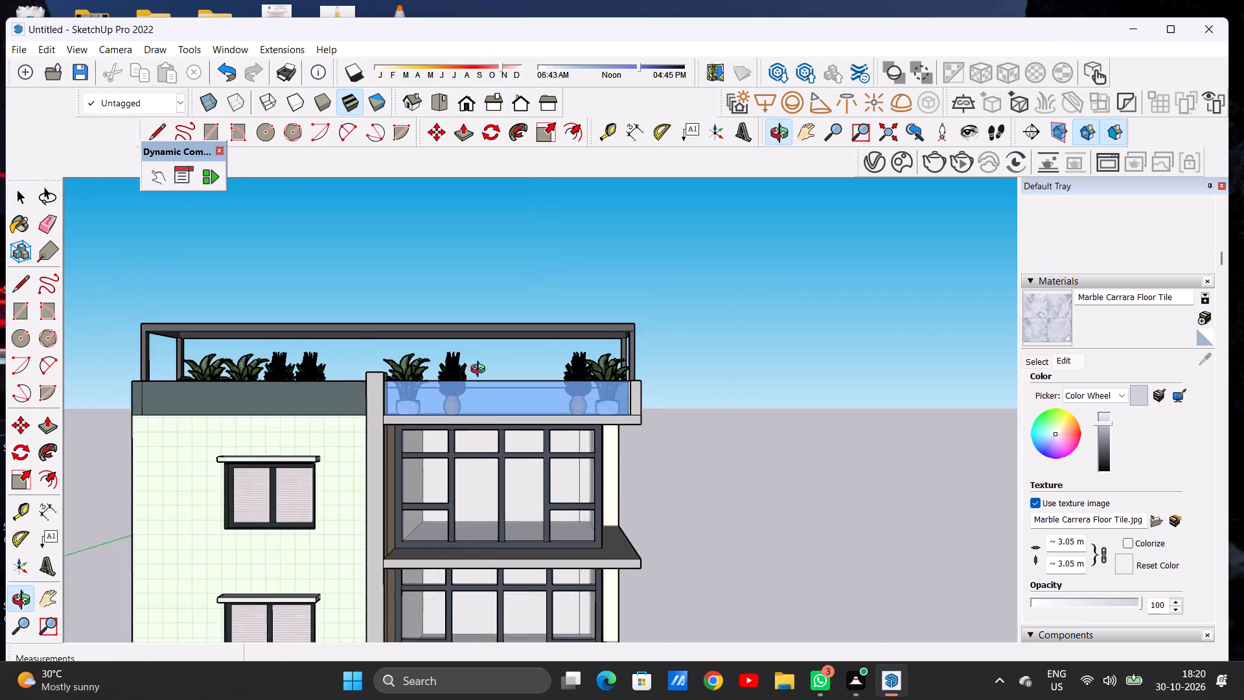
pyautogui.moveTo(481, 371); pyautogui.dragTo(463, 405, button='middle')
pyautogui.scroll(6, 462, 388)
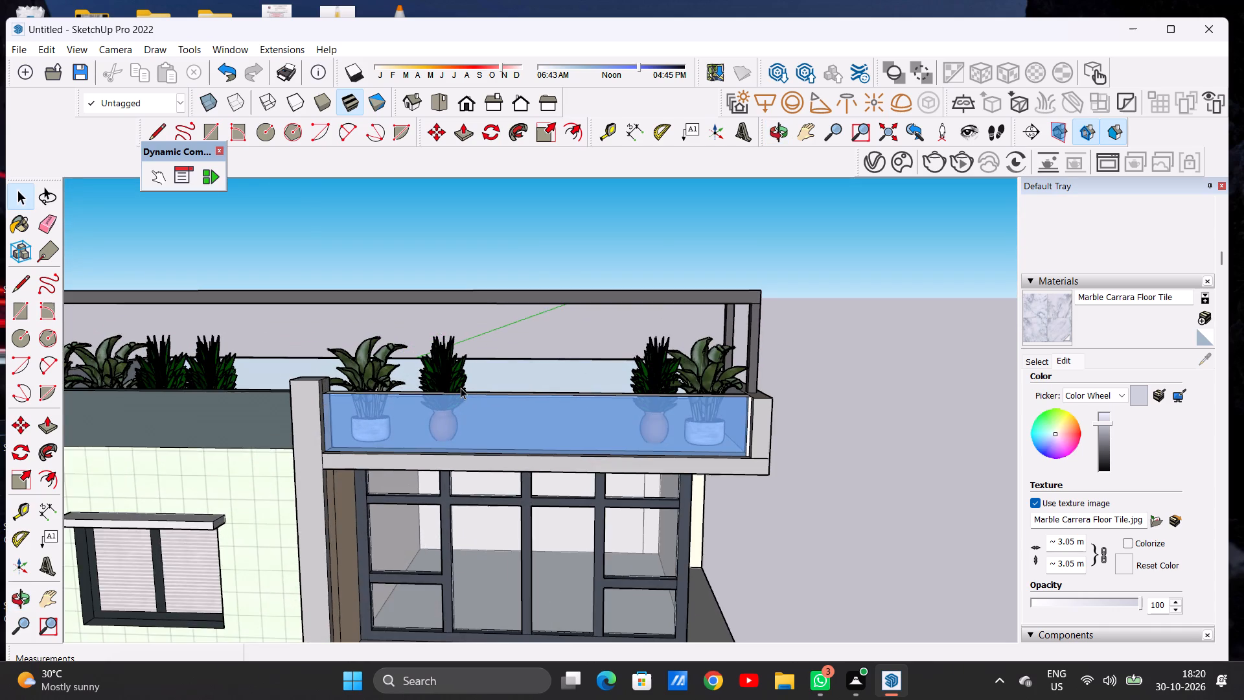
pyautogui.scroll(-3, 477, 410)
pyautogui.scroll(1, 488, 417)
pyautogui.scroll(-2, 488, 417)
pyautogui.scroll(-6, 604, 401)
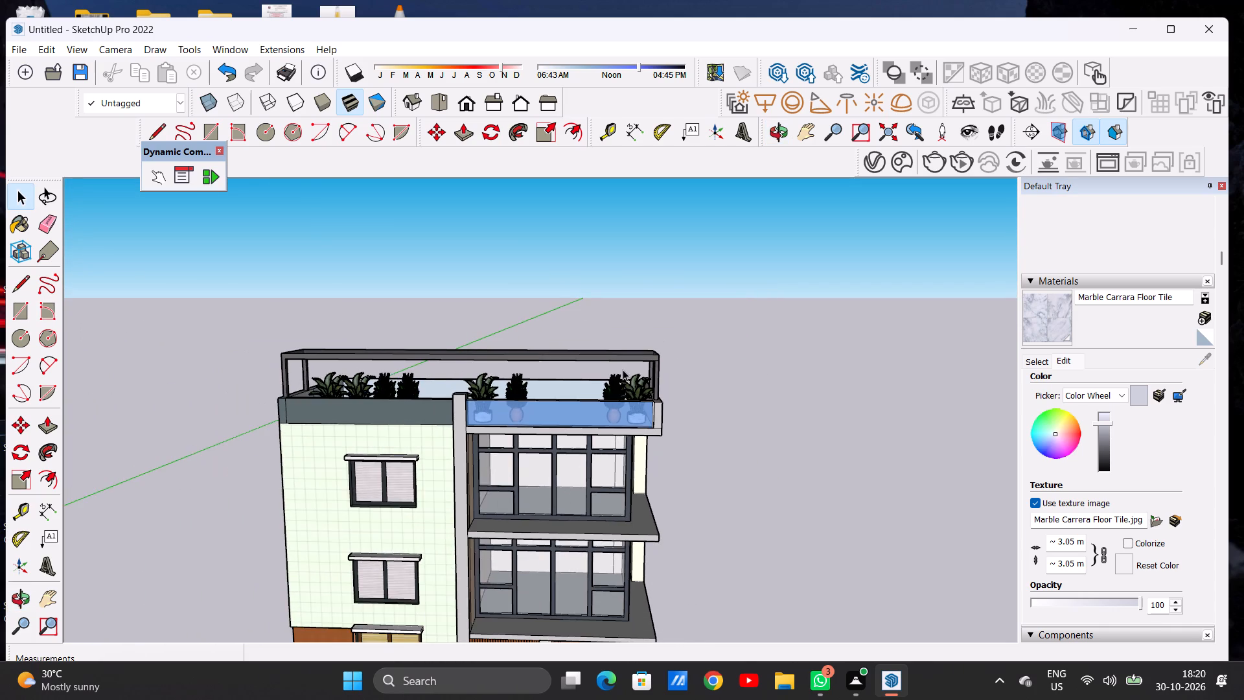
# Examine the house's full front façade and its side walls from several angles.
pyautogui.scroll(-2, 623, 369)
pyautogui.scroll(1, 623, 369)
pyautogui.scroll(-5, 623, 369)
pyautogui.scroll(-5, 479, 376)
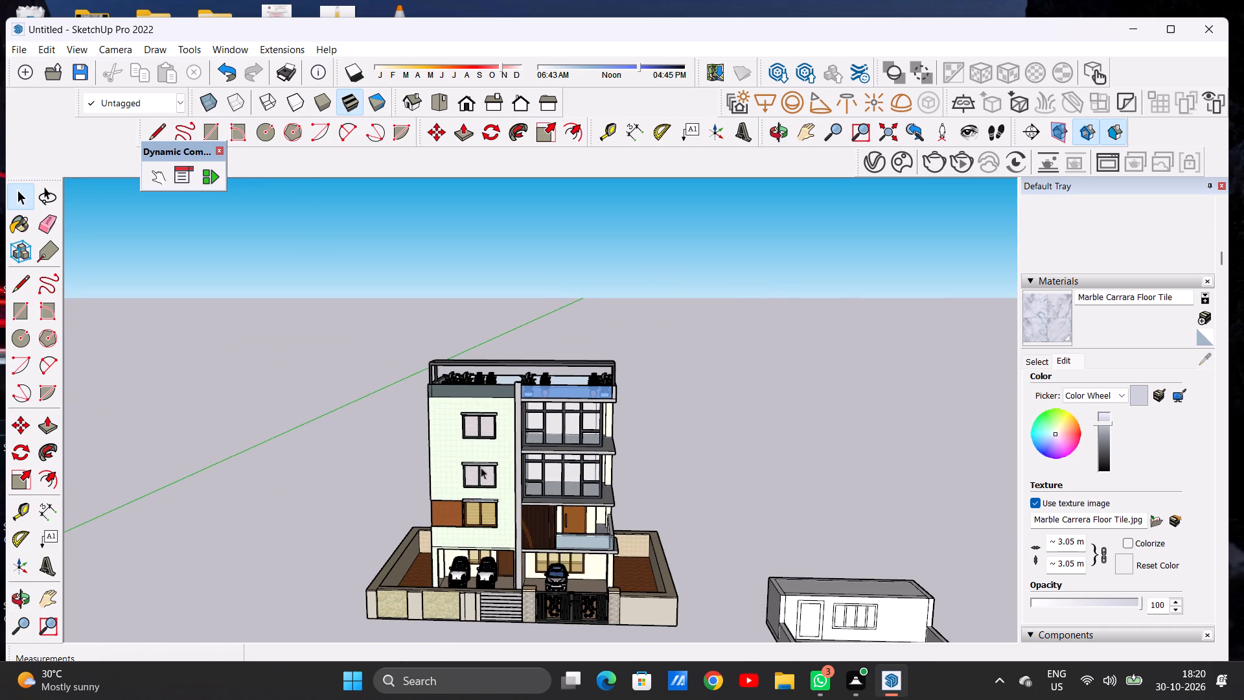
pyautogui.scroll(1, 540, 526)
pyautogui.scroll(-1, 540, 526)
pyautogui.scroll(4, 540, 526)
pyautogui.scroll(-1, 555, 500)
pyautogui.scroll(16, 555, 500)
pyautogui.scroll(-1, 557, 493)
pyautogui.scroll(2, 557, 493)
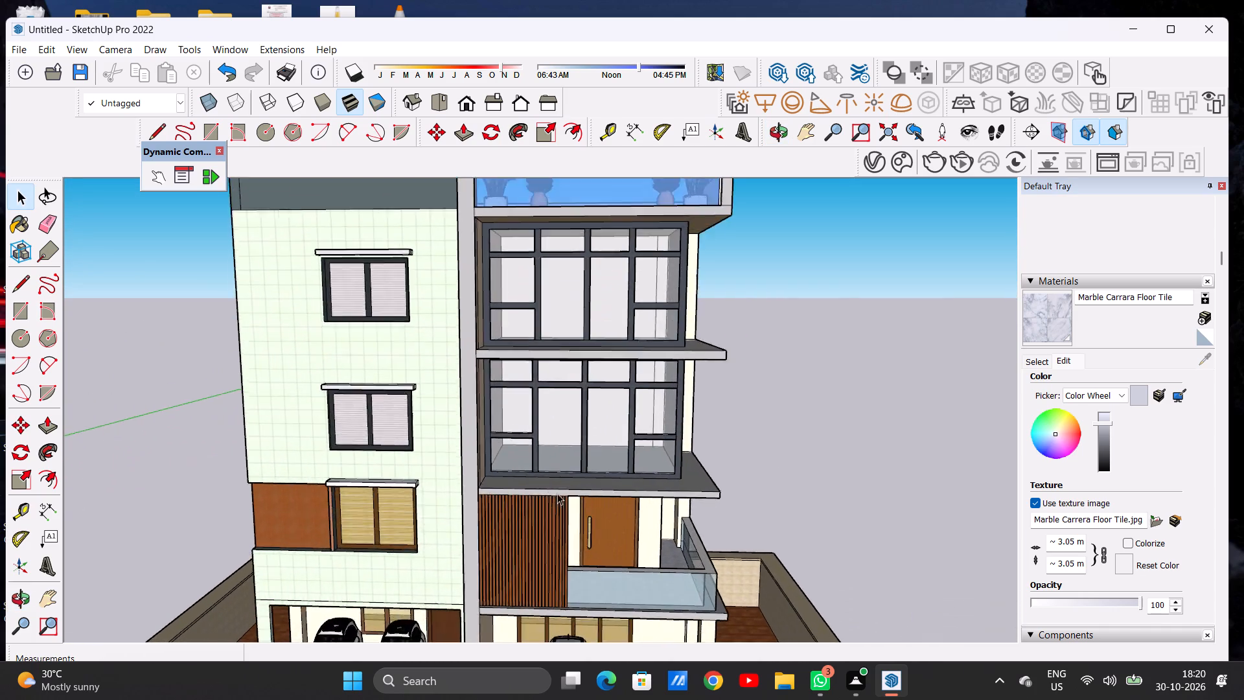
pyautogui.scroll(5, 557, 493)
pyautogui.scroll(-18, 577, 462)
pyautogui.moveTo(689, 460); pyautogui.dragTo(584, 450, button='middle')
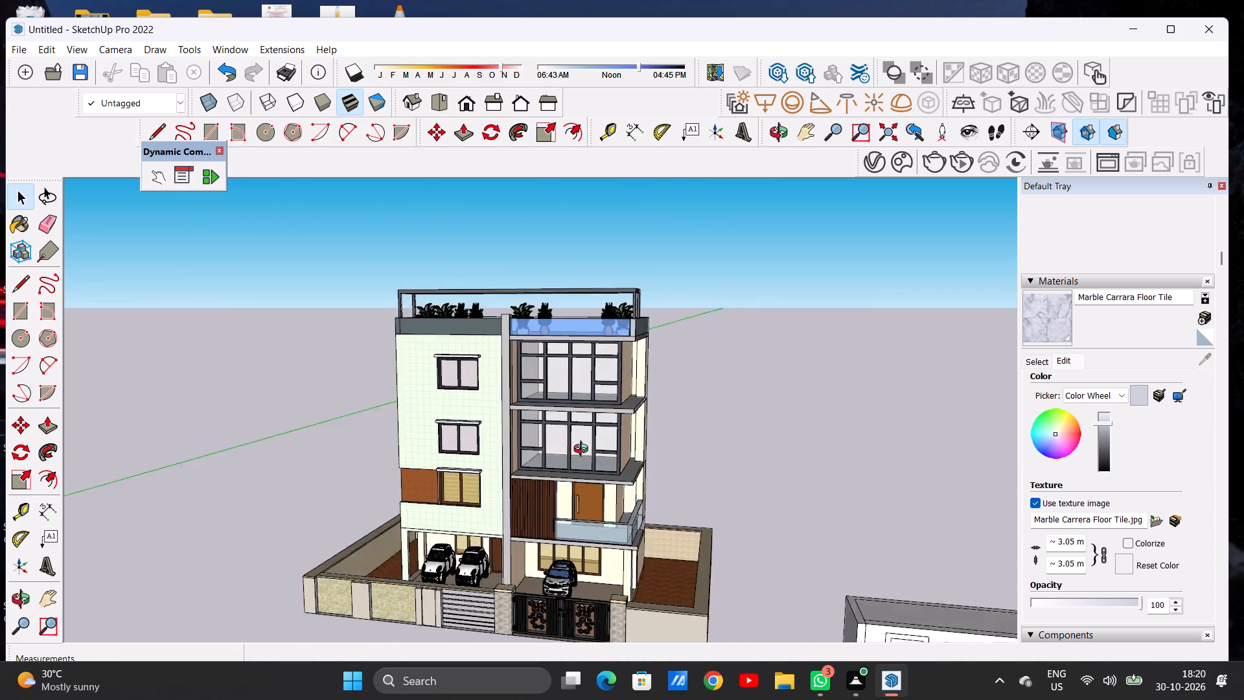
pyautogui.moveTo(584, 450); pyautogui.dragTo(931, 408, button='middle')
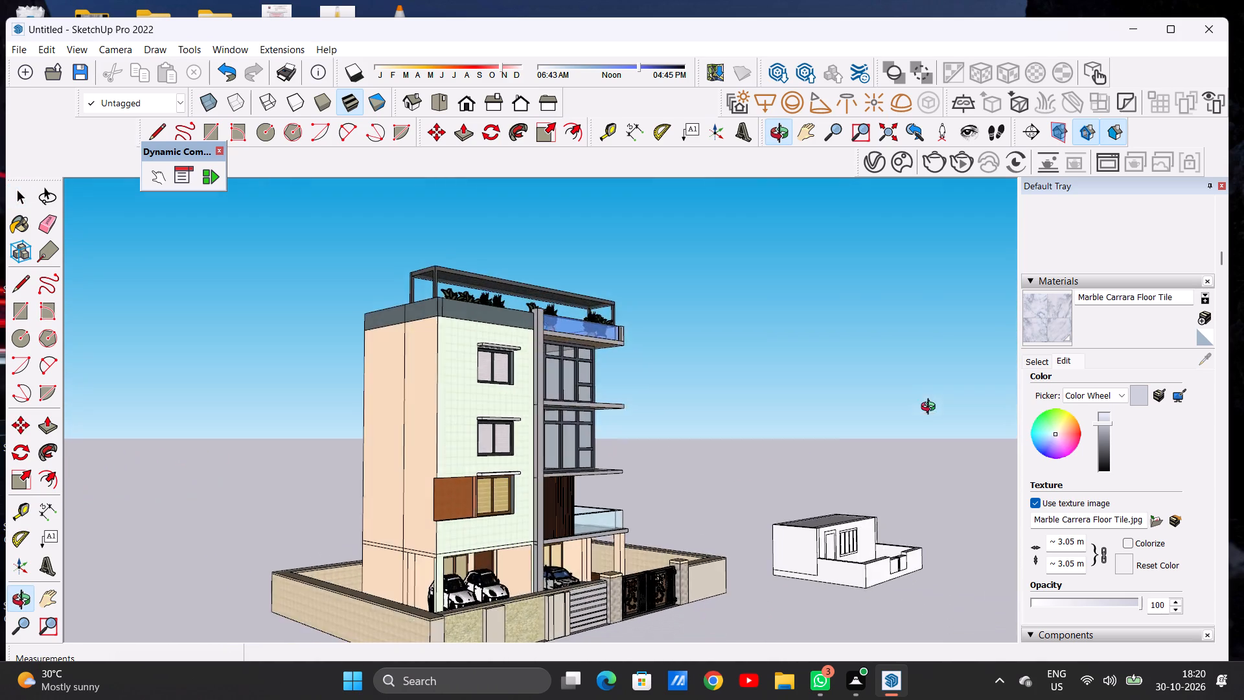
pyautogui.moveTo(931, 408); pyautogui.dragTo(668, 451, button='middle')
pyautogui.scroll(-6, 663, 447)
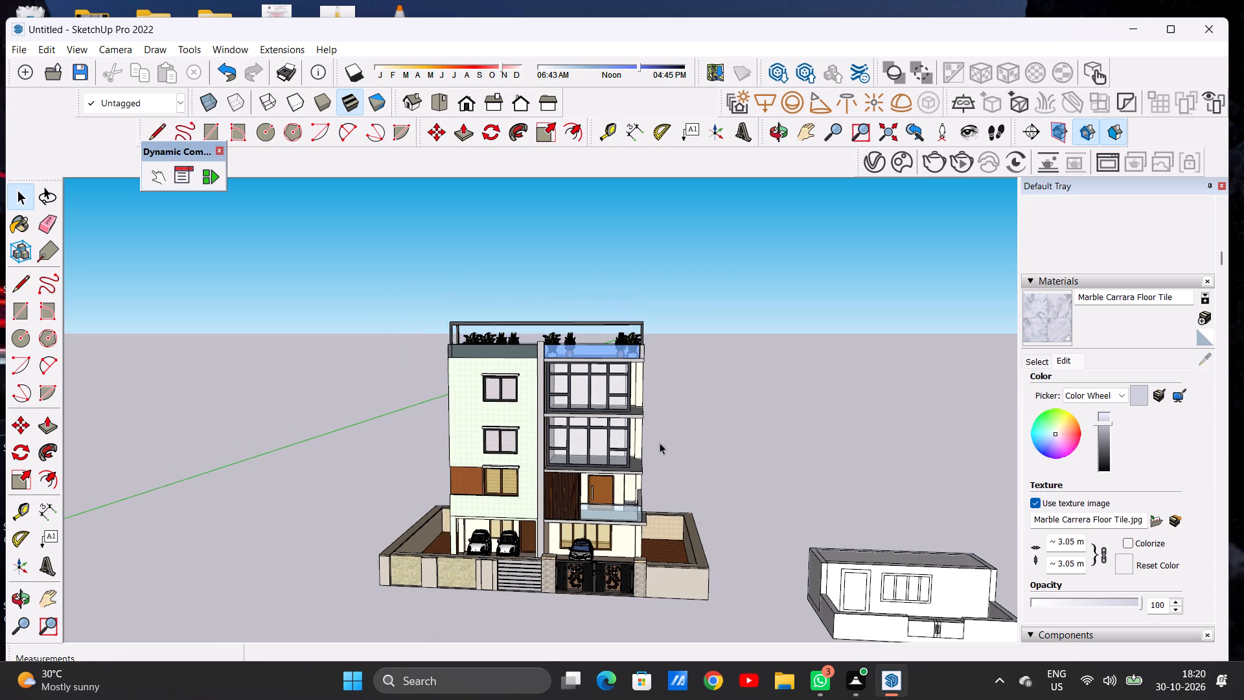
pyautogui.moveTo(632, 439); pyautogui.dragTo(665, 454, button='middle')
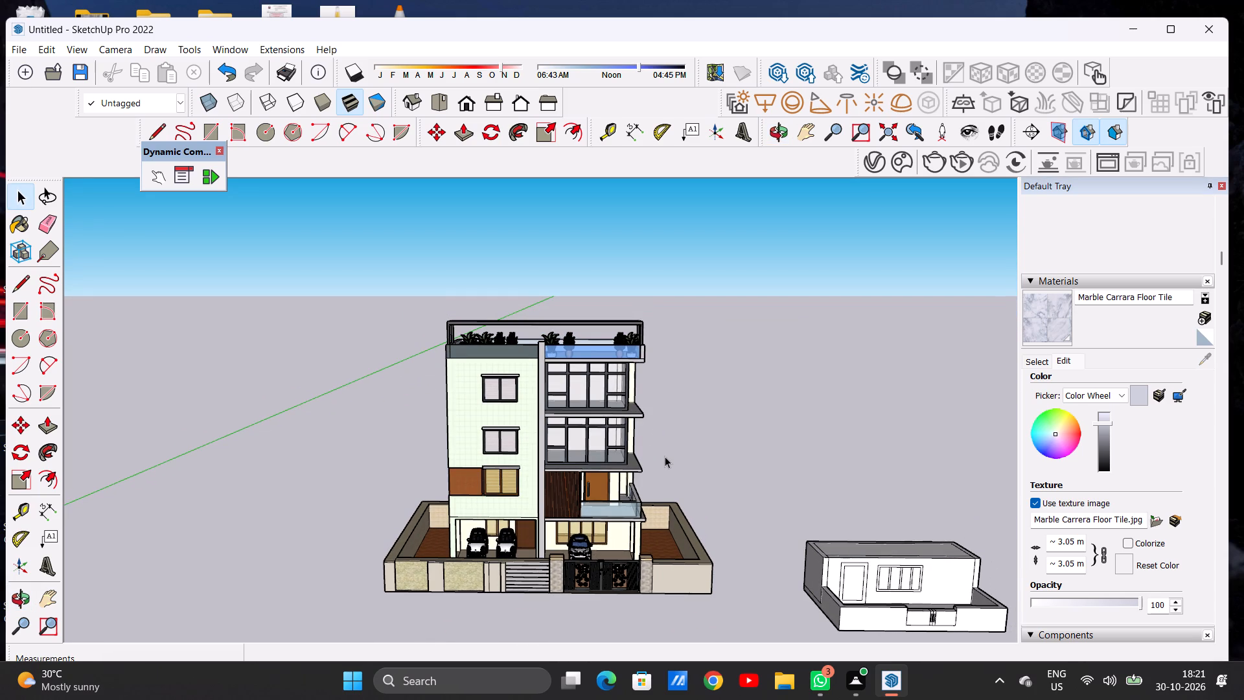
# Examine the parked cars, ground-floor porches and first-floor glass balcony up close.
pyautogui.scroll(20, 630, 559)
pyautogui.scroll(7, 630, 559)
pyautogui.moveTo(609, 509); pyautogui.dragTo(656, 539, button='middle')
pyautogui.scroll(-2, 556, 543)
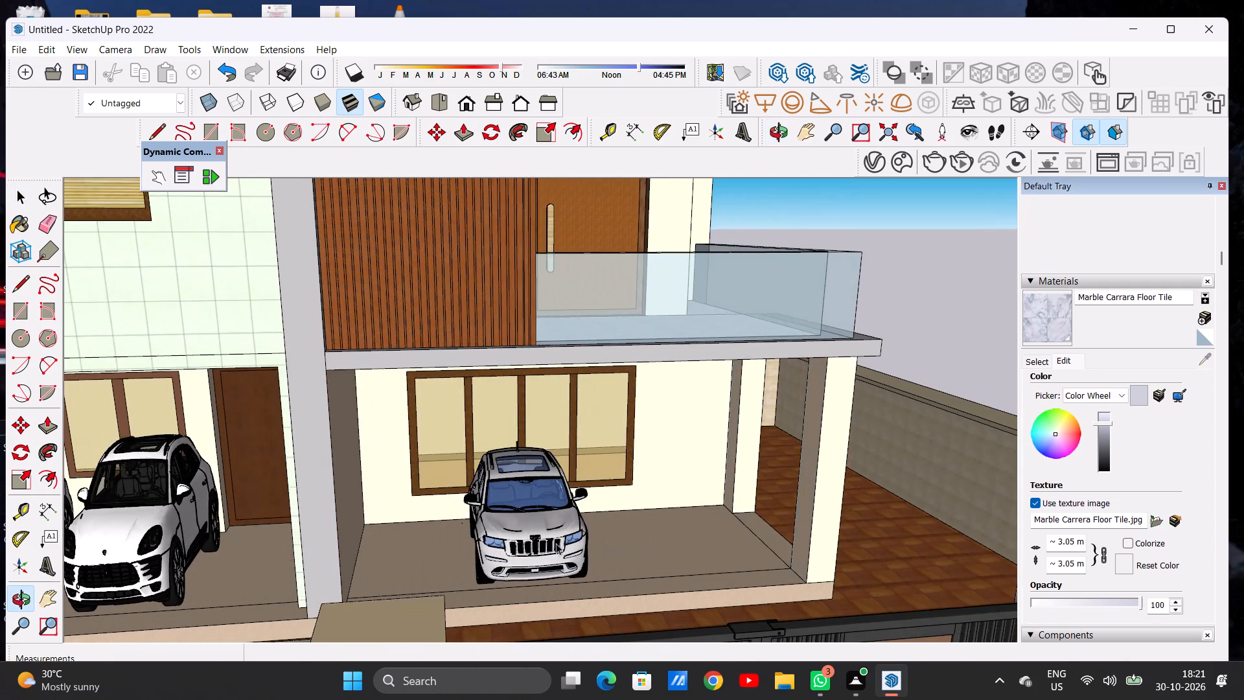
pyautogui.scroll(-3, 556, 543)
pyautogui.scroll(-9, 487, 542)
pyautogui.scroll(-14, 424, 527)
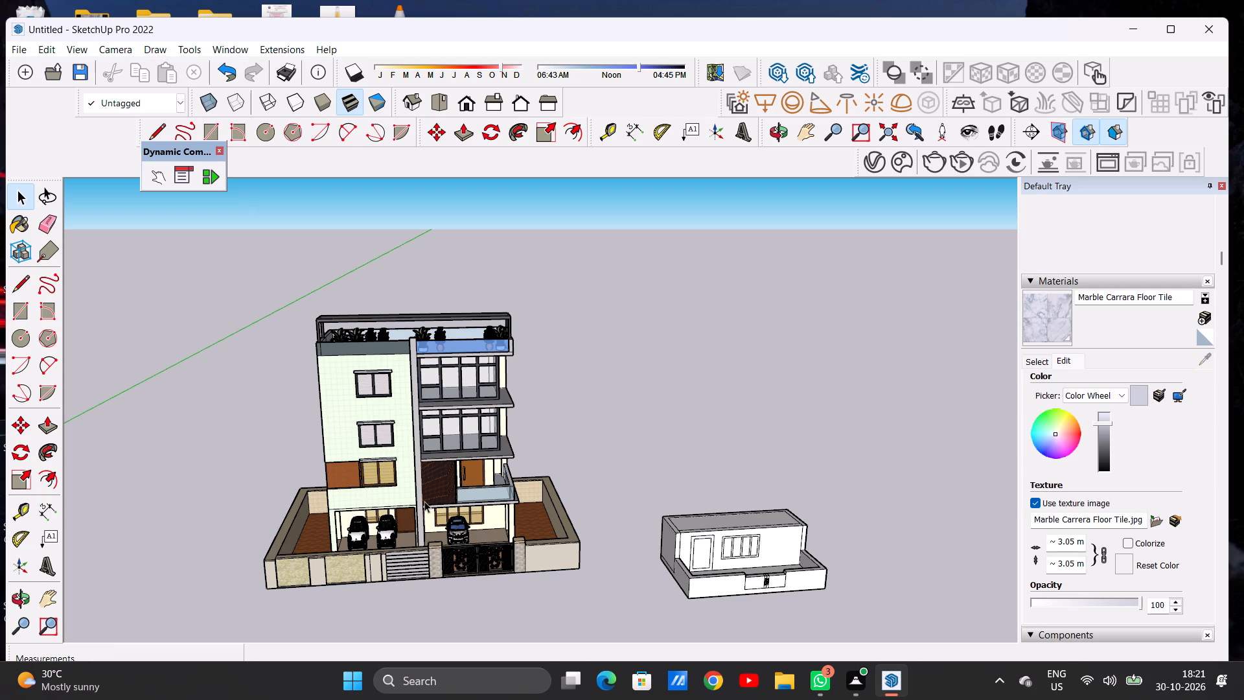
pyautogui.scroll(2, 384, 528)
pyautogui.scroll(-1, 384, 532)
pyautogui.scroll(15, 384, 535)
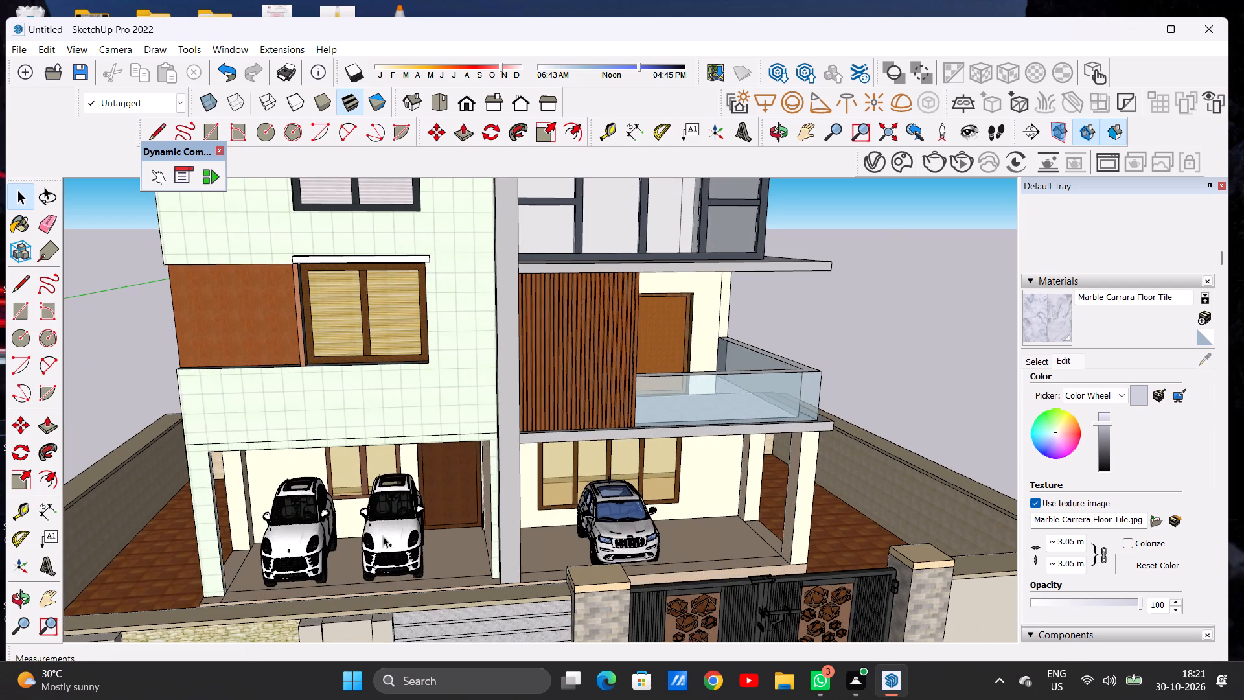
pyautogui.scroll(3, 383, 536)
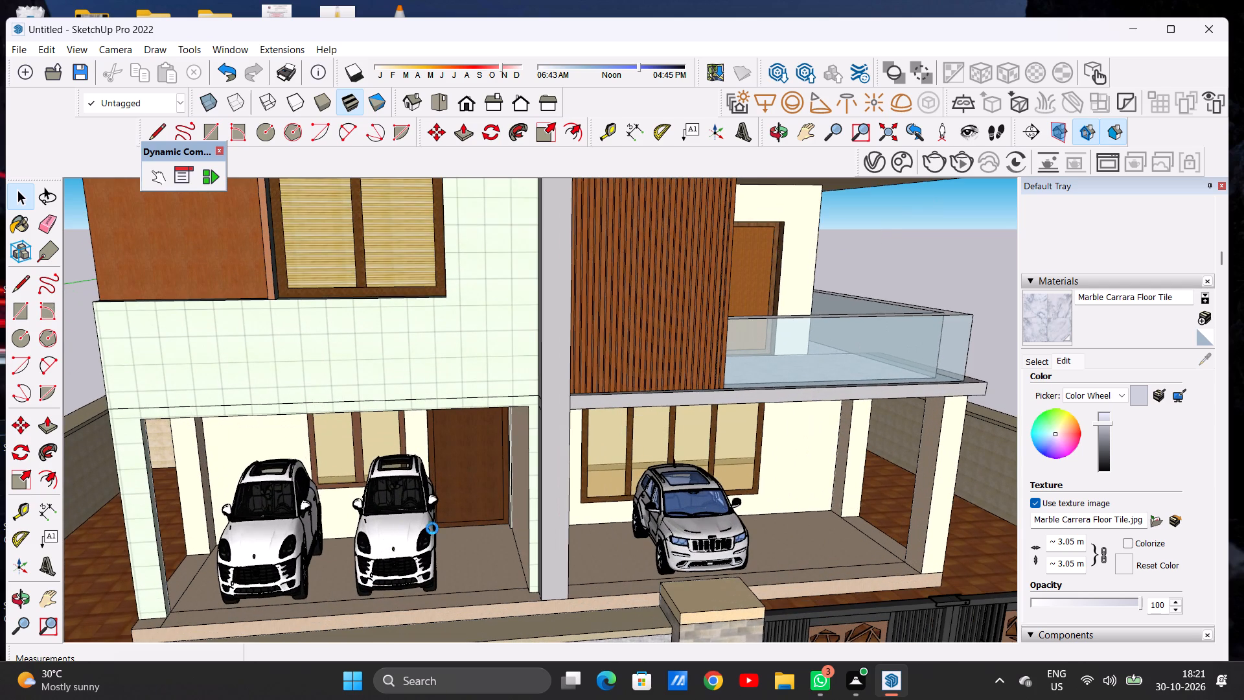
pyautogui.moveTo(474, 522); pyautogui.dragTo(451, 524, button='middle')
pyautogui.moveTo(485, 524); pyautogui.dragTo(343, 521, button='middle')
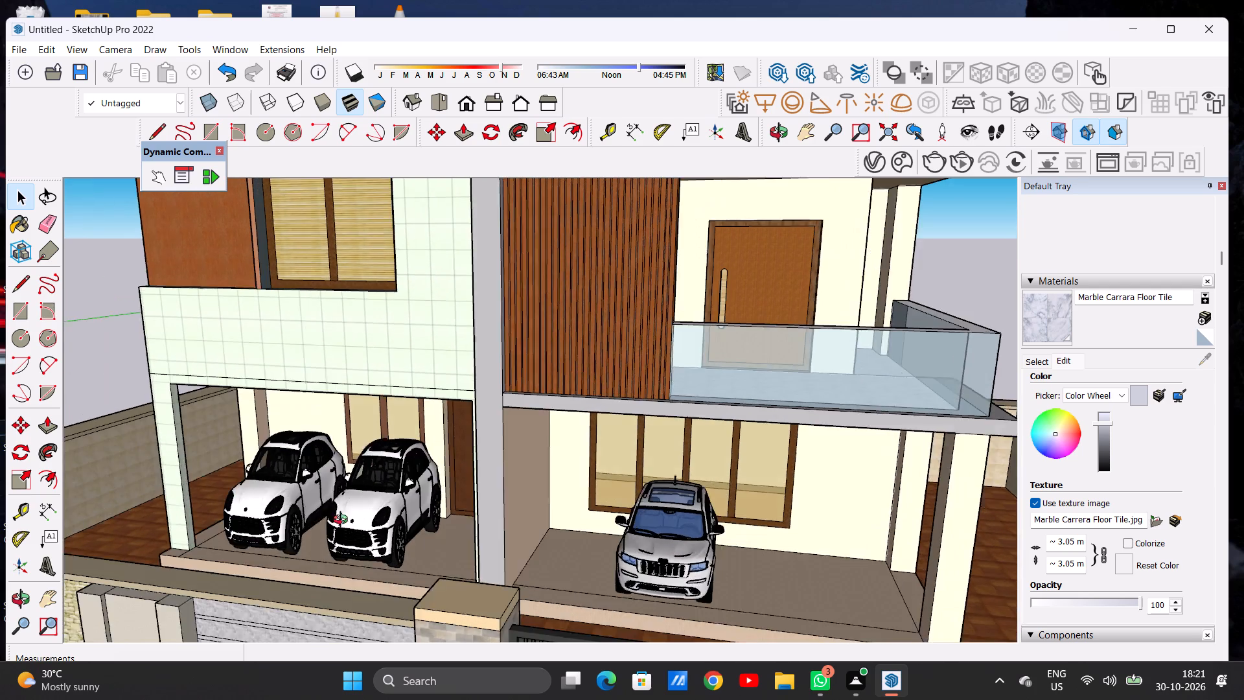
pyautogui.moveTo(343, 521); pyautogui.dragTo(460, 505, button='middle')
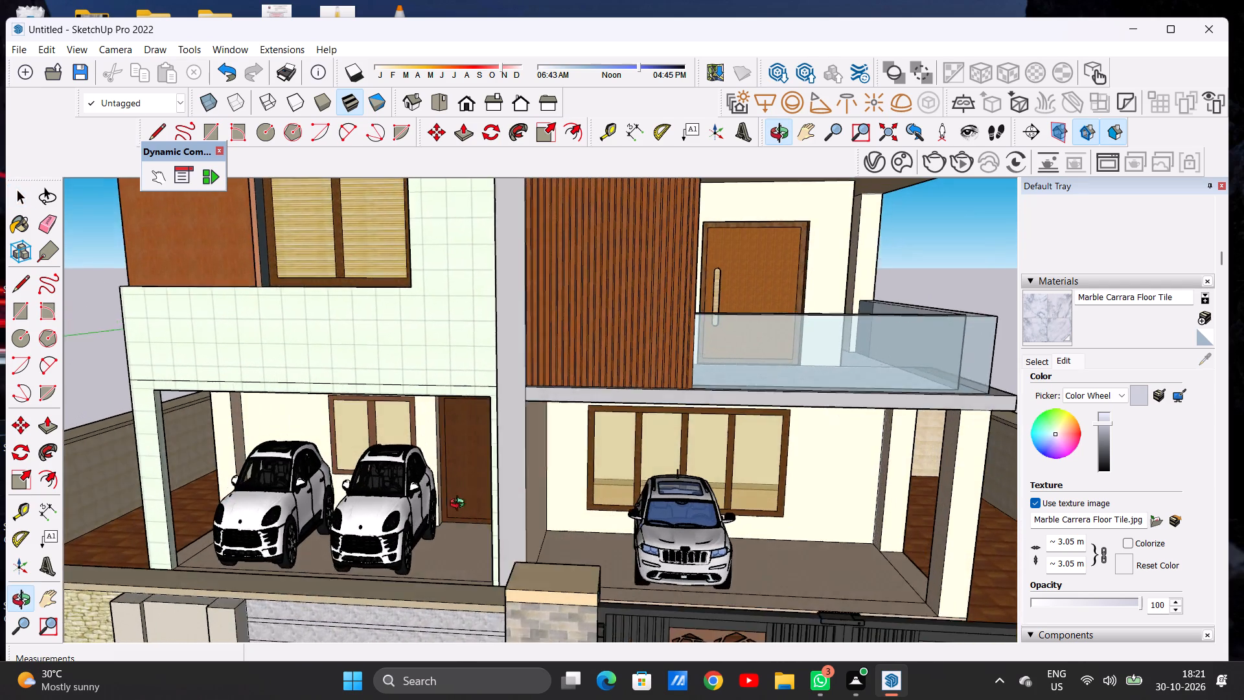
pyautogui.moveTo(460, 505); pyautogui.dragTo(480, 505, button='middle')
# Examine the whole house with its boundary wall and gate from the front, side and above.
pyautogui.scroll(-16, 471, 507)
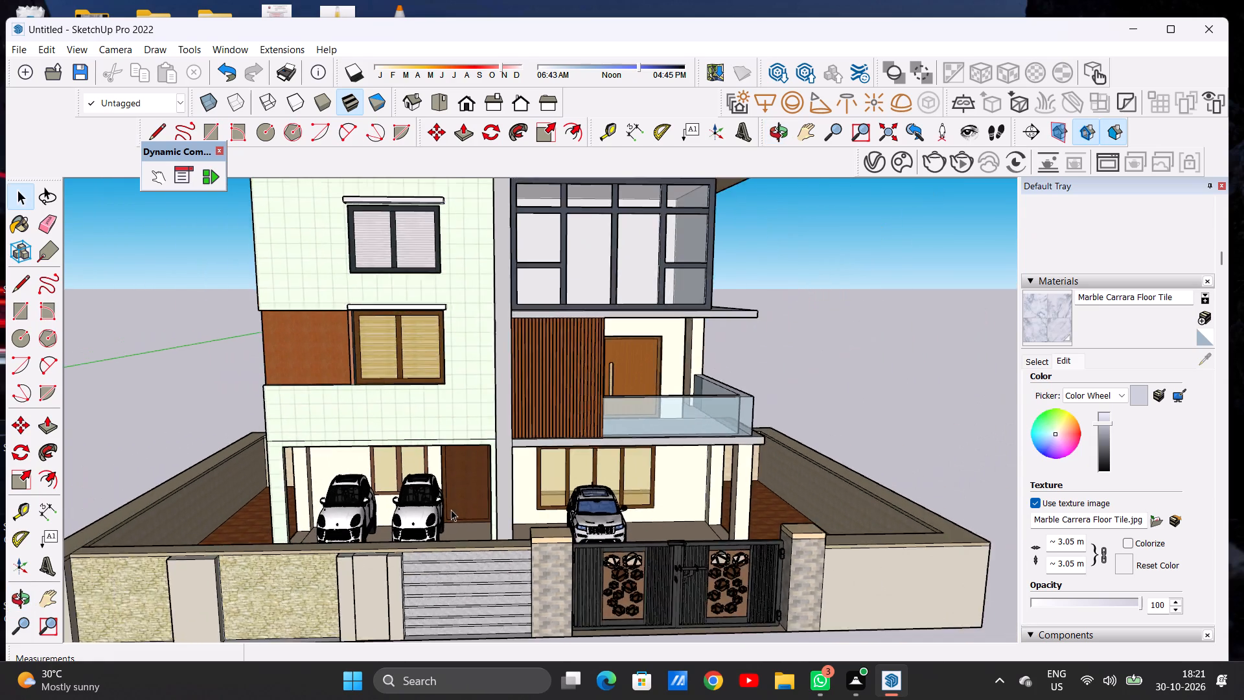
pyautogui.scroll(-16, 451, 509)
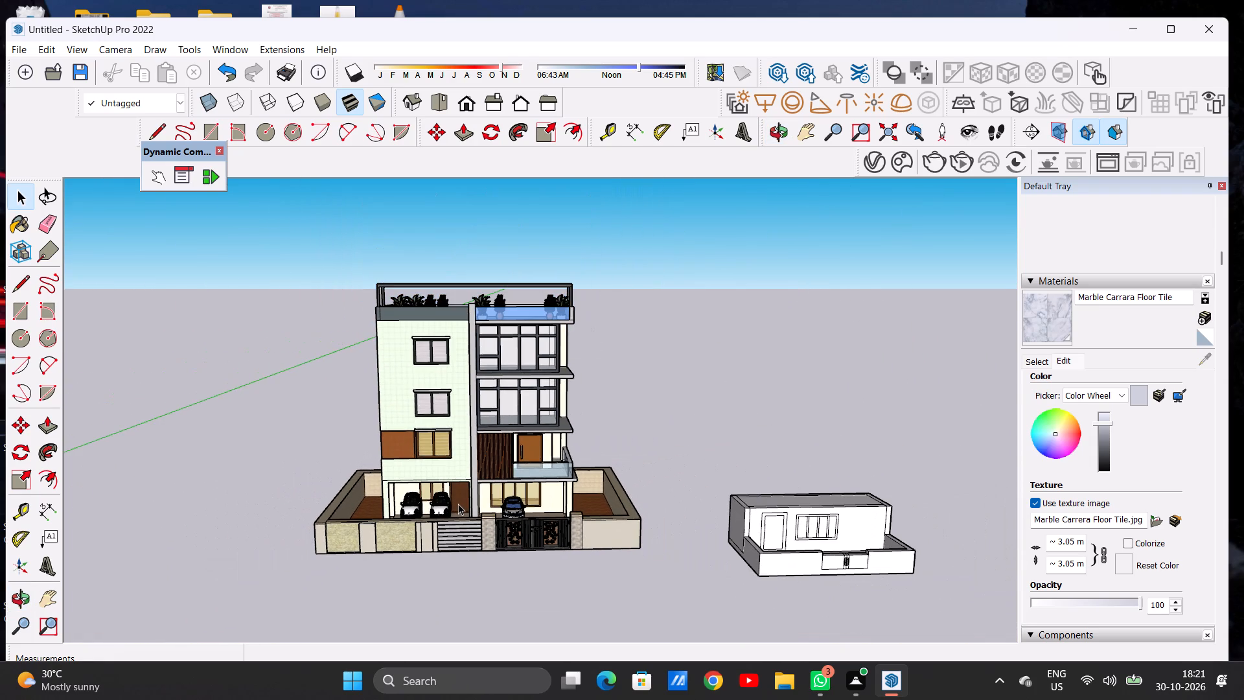
pyautogui.scroll(7, 460, 524)
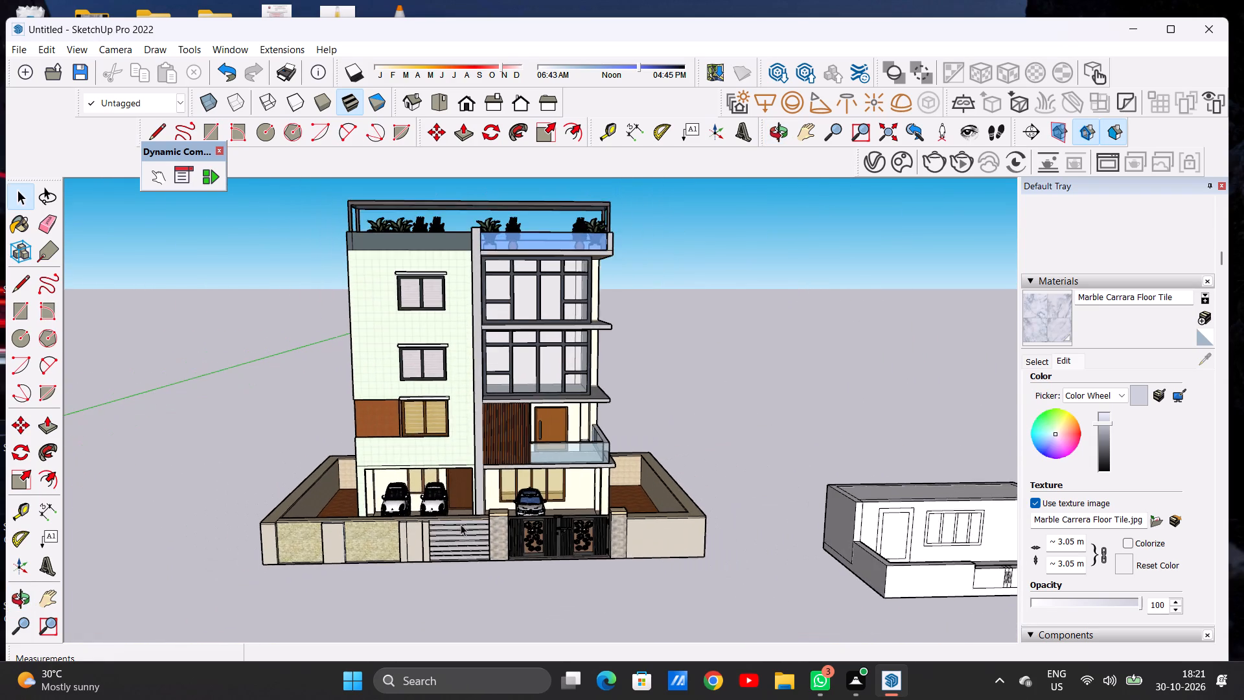
pyautogui.moveTo(775, 417); pyautogui.dragTo(748, 430, button='middle')
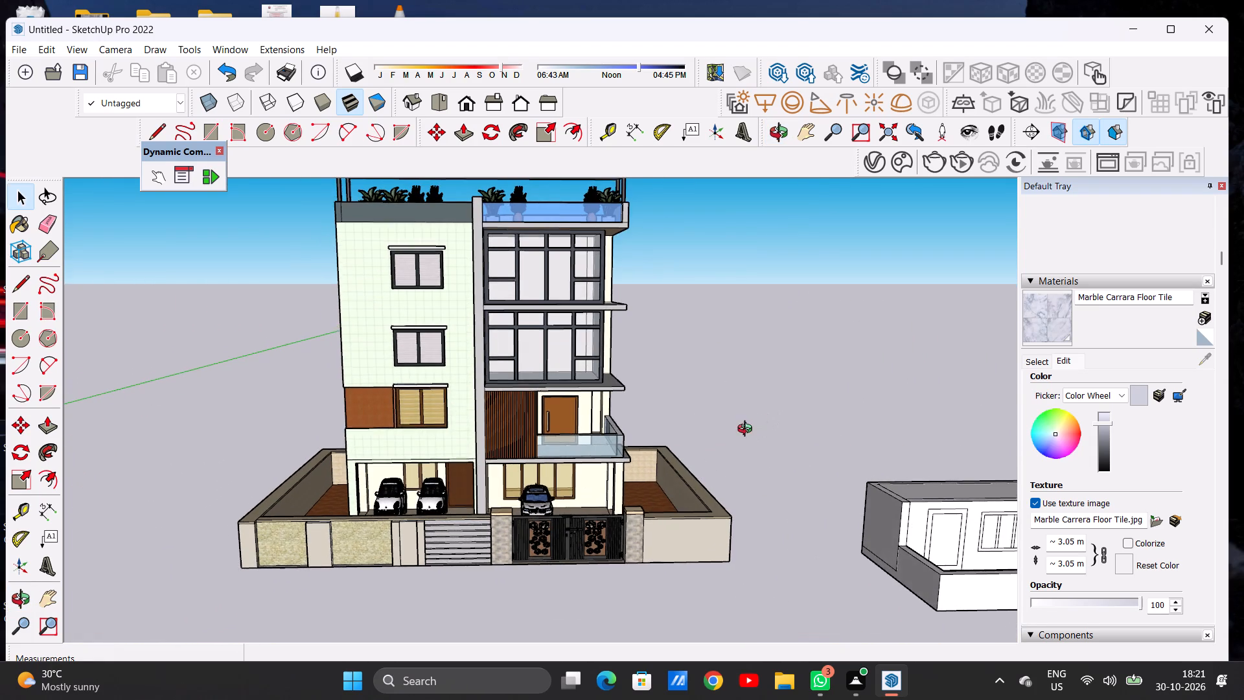
pyautogui.moveTo(748, 430); pyautogui.dragTo(378, 454, button='middle')
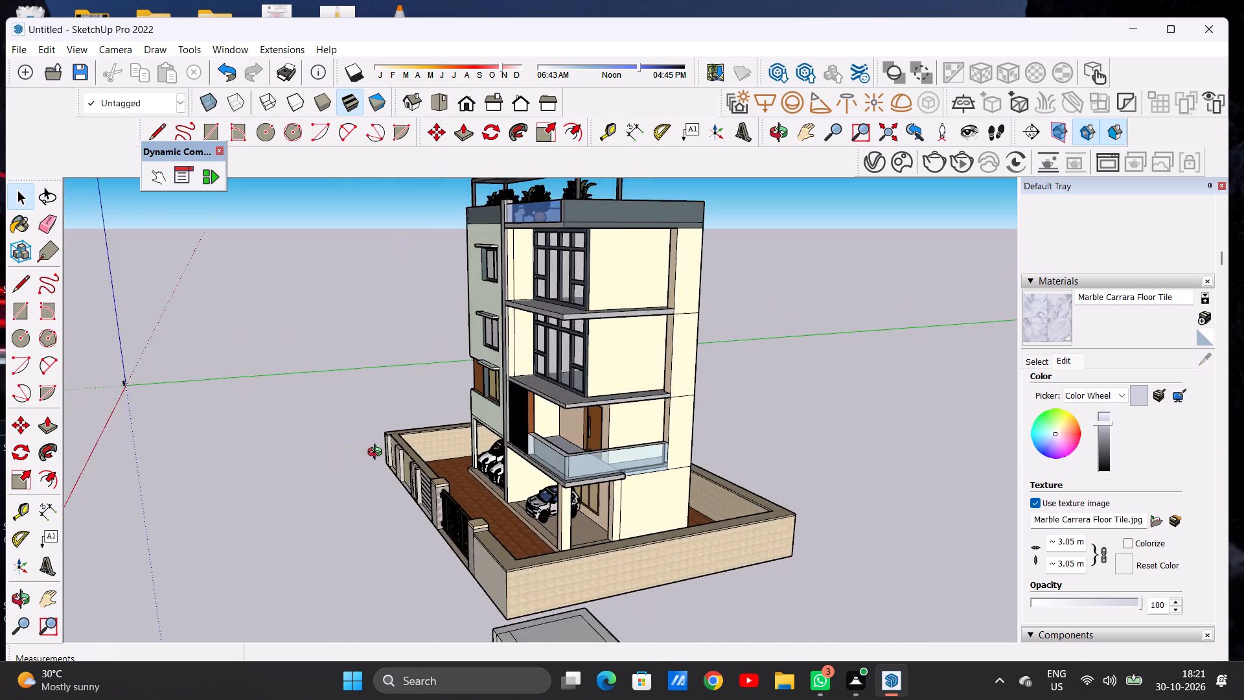
pyautogui.moveTo(378, 454); pyautogui.dragTo(667, 540, button='middle')
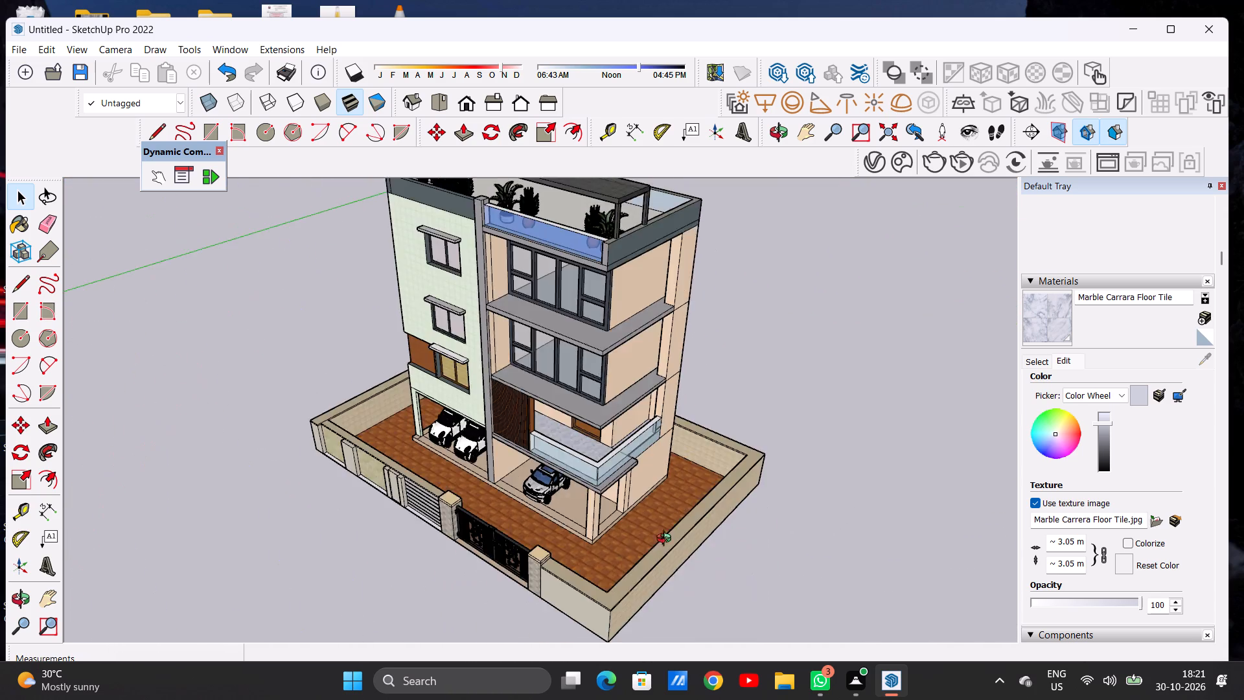
pyautogui.moveTo(667, 540); pyautogui.dragTo(737, 504, button='middle')
pyautogui.middleClick(737, 504)
pyautogui.scroll(-7, 588, 513)
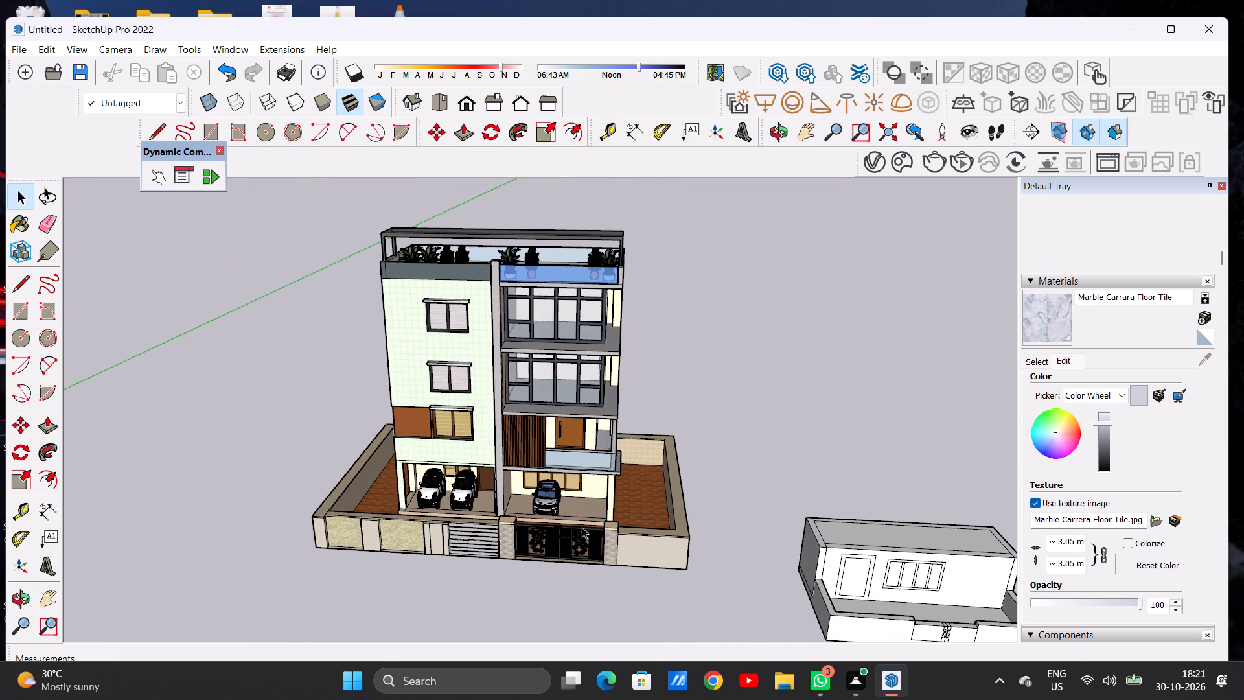
pyautogui.moveTo(564, 545); pyautogui.dragTo(576, 483, button='middle')
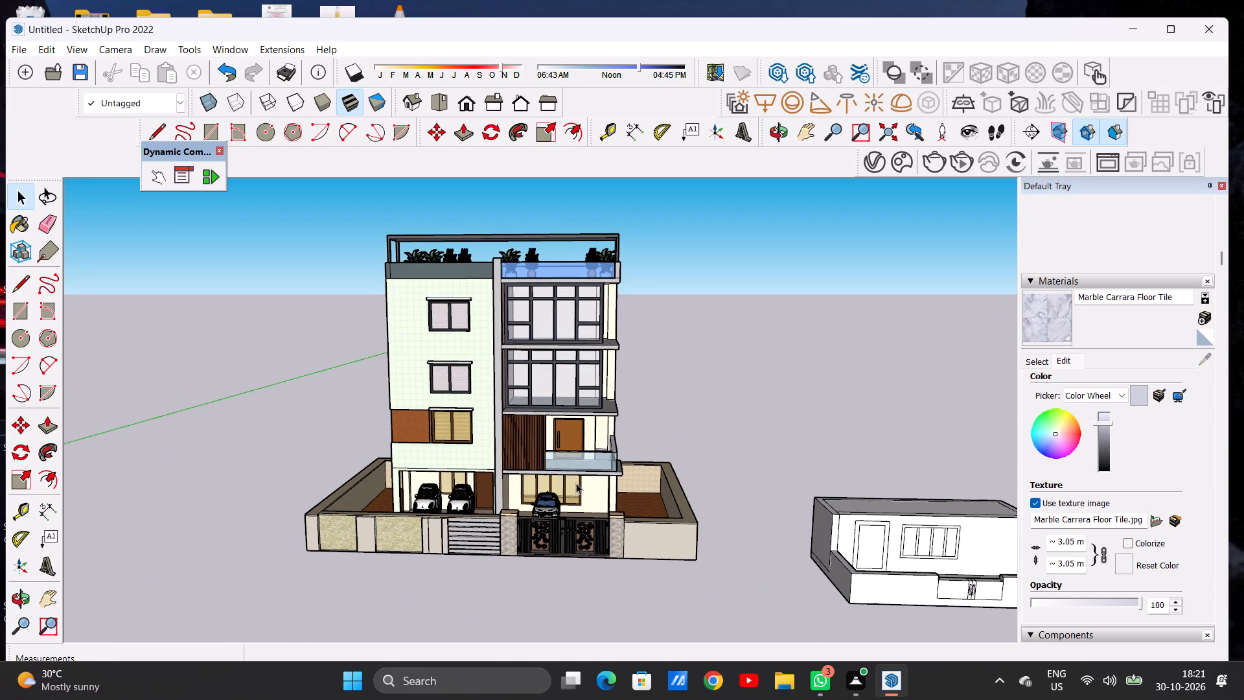
# Examine the whole house front with its boundary wall and the separate unpainted model beside it.
pyautogui.scroll(-4, 523, 489)
pyautogui.scroll(5, 552, 347)
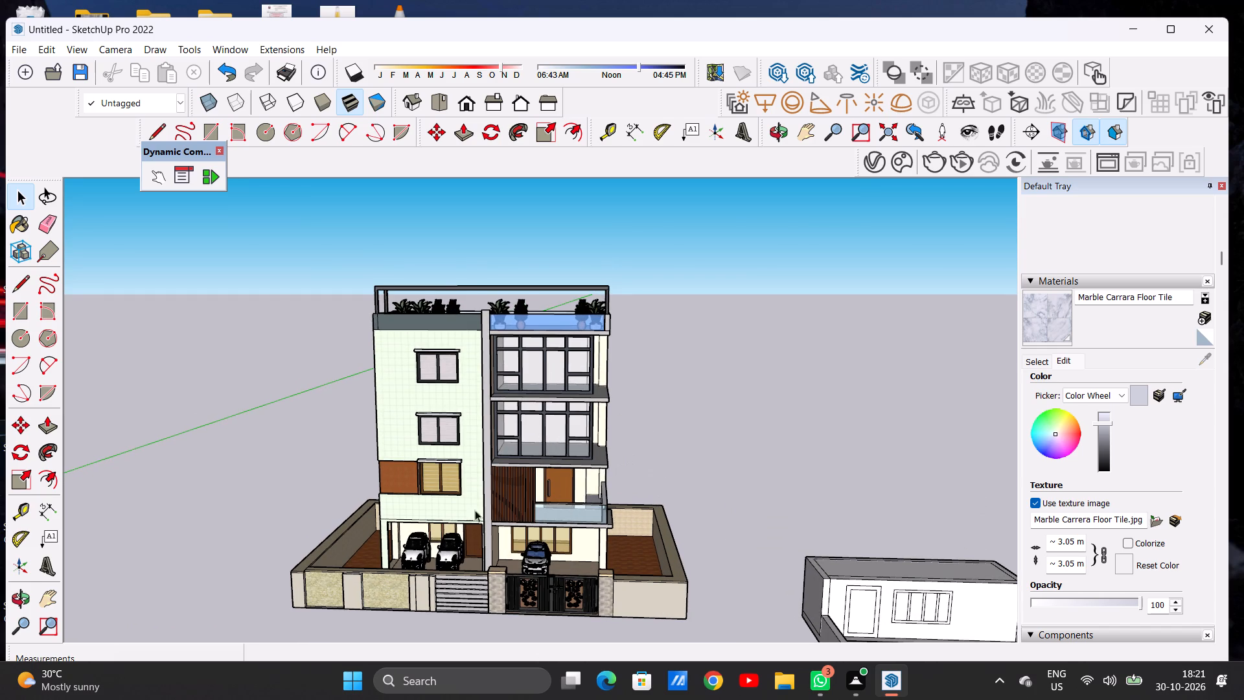
pyautogui.scroll(-6, 463, 513)
pyautogui.scroll(7, 855, 605)
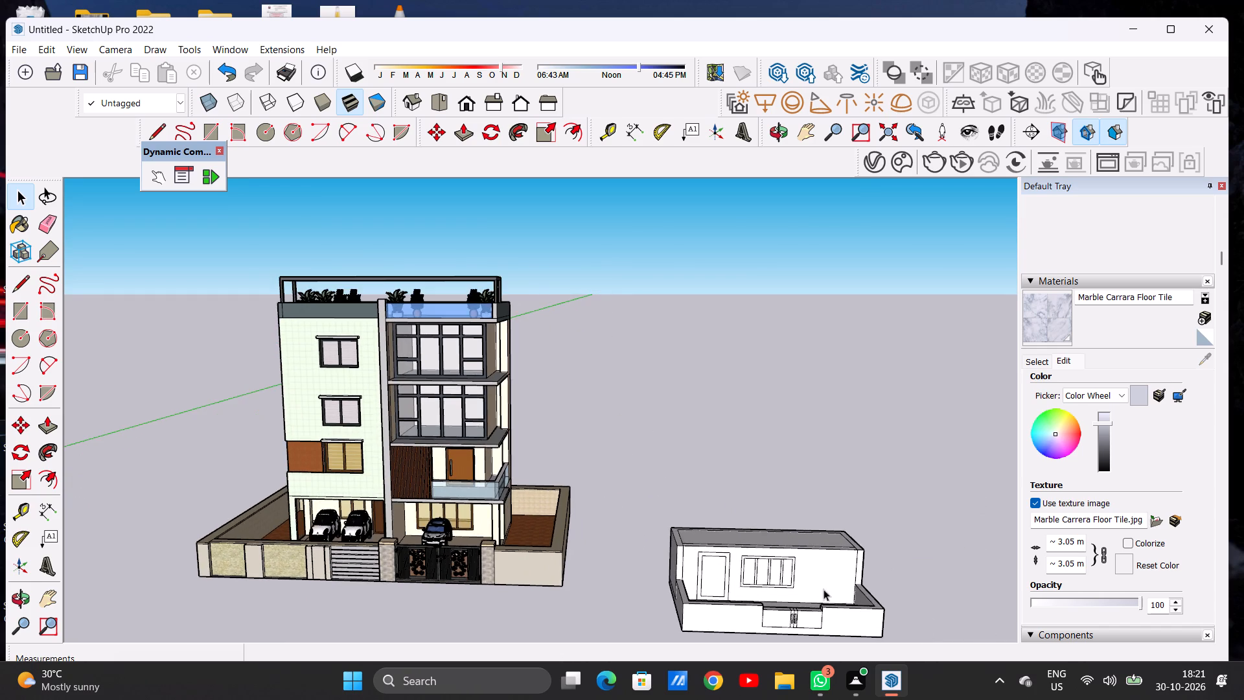
pyautogui.scroll(-6, 547, 526)
pyautogui.scroll(3, 735, 591)
pyautogui.scroll(-1, 735, 591)
pyautogui.scroll(3, 735, 591)
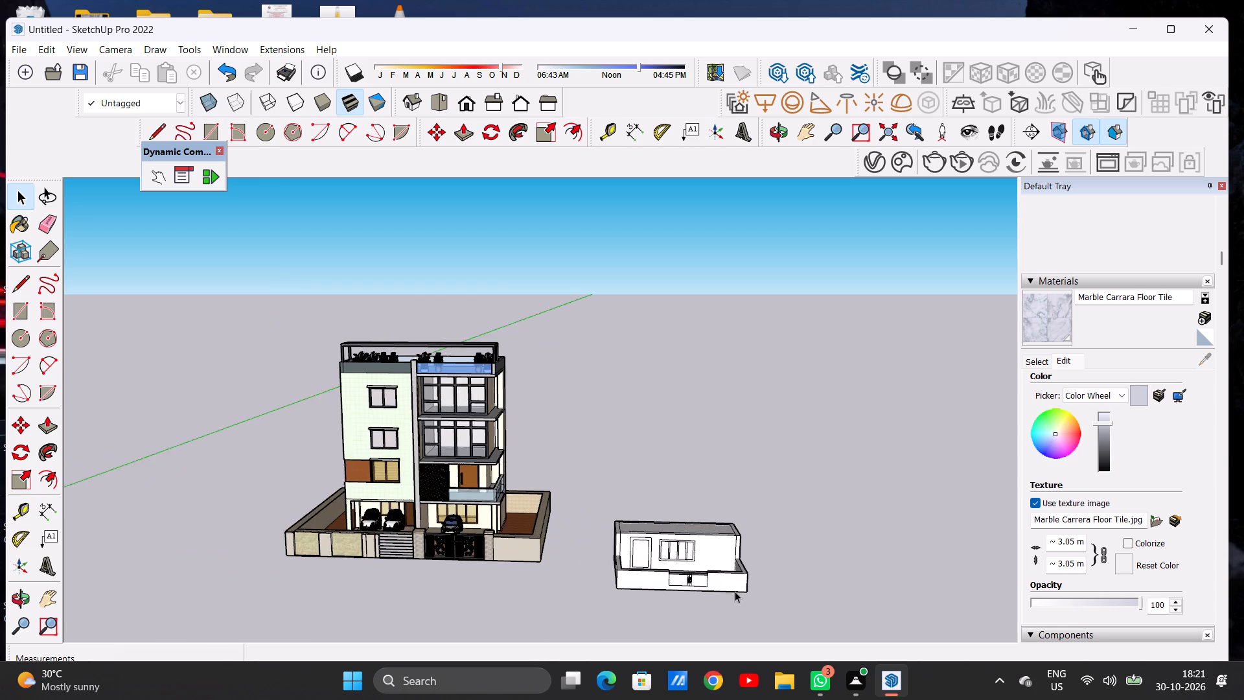
pyautogui.scroll(8, 702, 545)
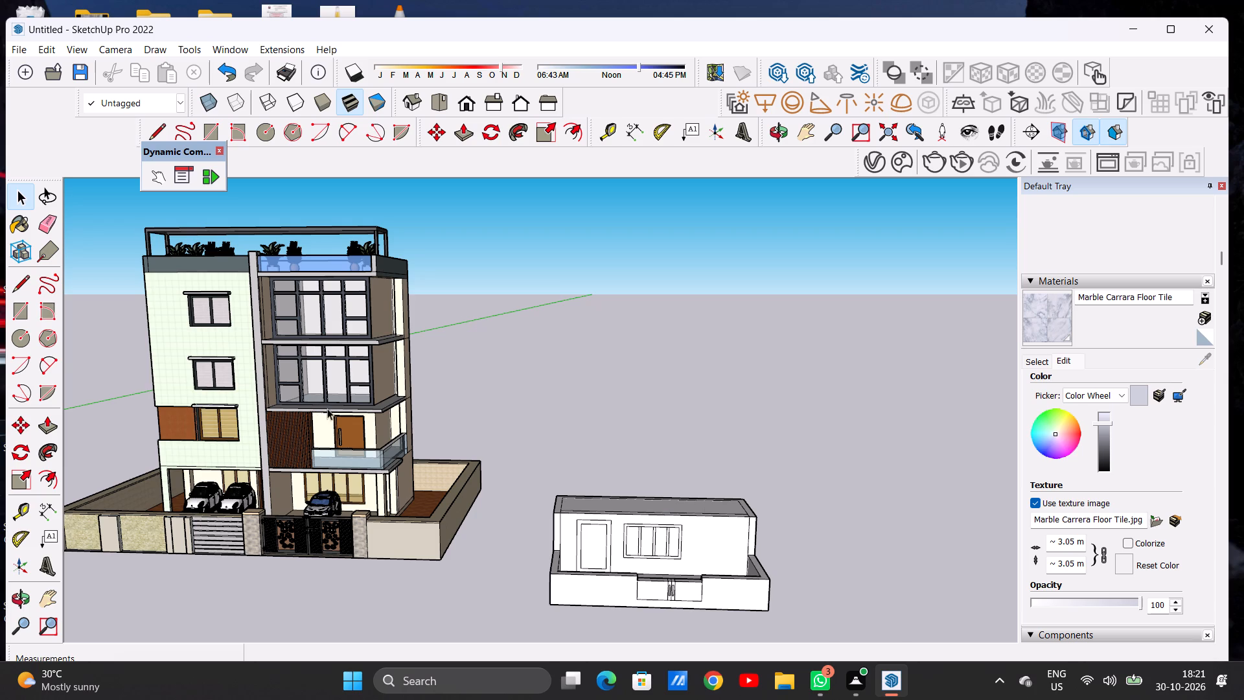
pyautogui.scroll(7, 373, 409)
pyautogui.scroll(-1, 371, 452)
pyautogui.scroll(4, 373, 454)
pyautogui.scroll(-8, 653, 404)
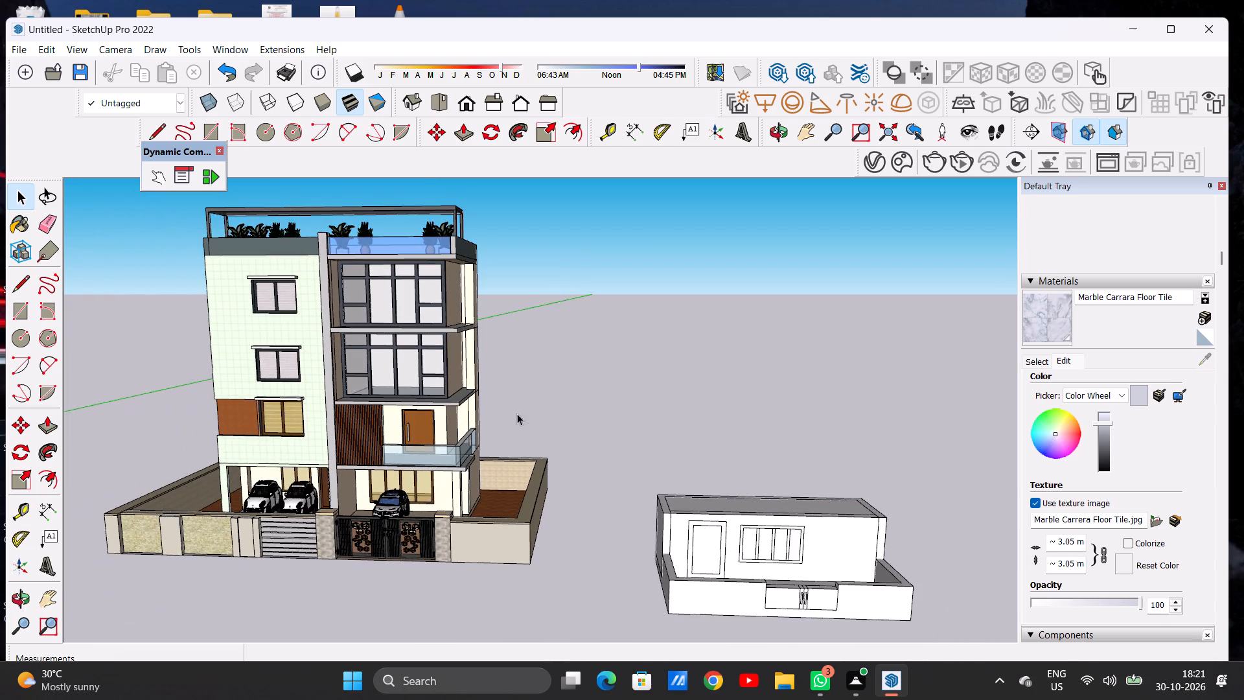
# Examine the first-floor balcony with its wooden door and glass railing from above, at close range.
pyautogui.moveTo(498, 432); pyautogui.dragTo(498, 511, button='middle')
pyautogui.scroll(2, 446, 444)
pyautogui.scroll(-1, 446, 444)
pyautogui.scroll(4, 446, 444)
pyautogui.scroll(-1, 446, 444)
pyautogui.scroll(4, 446, 444)
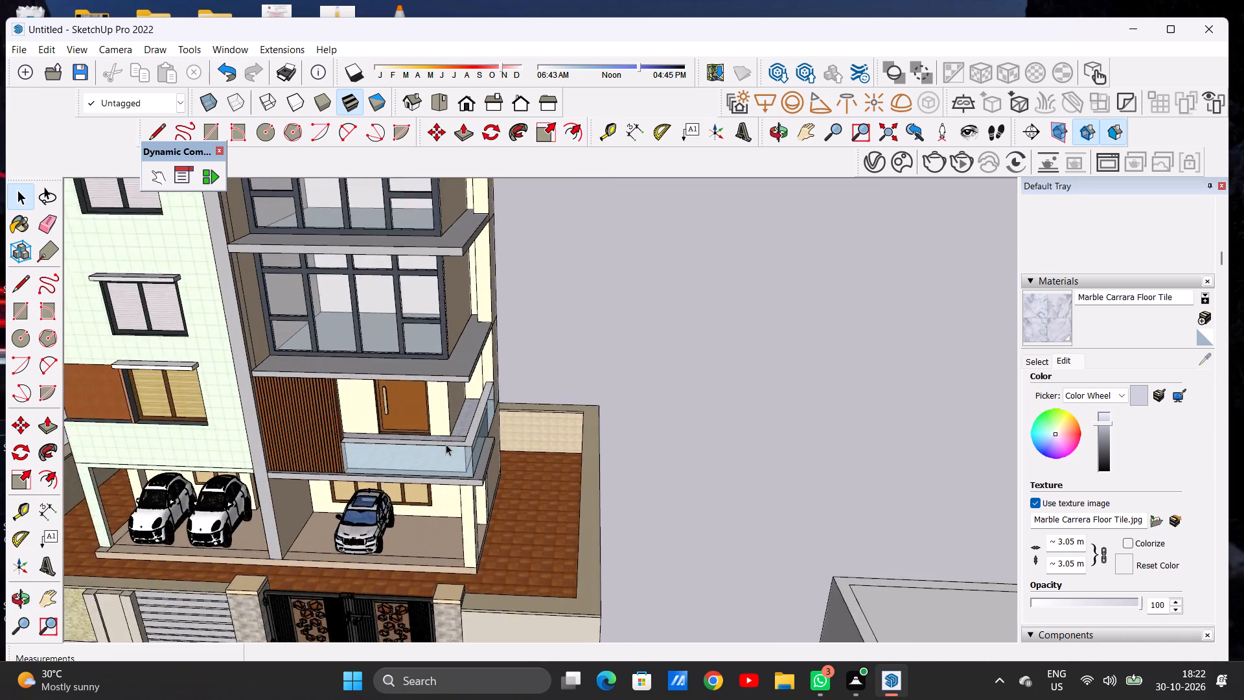
pyautogui.scroll(3, 446, 444)
pyautogui.scroll(-1, 446, 444)
pyautogui.scroll(11, 446, 444)
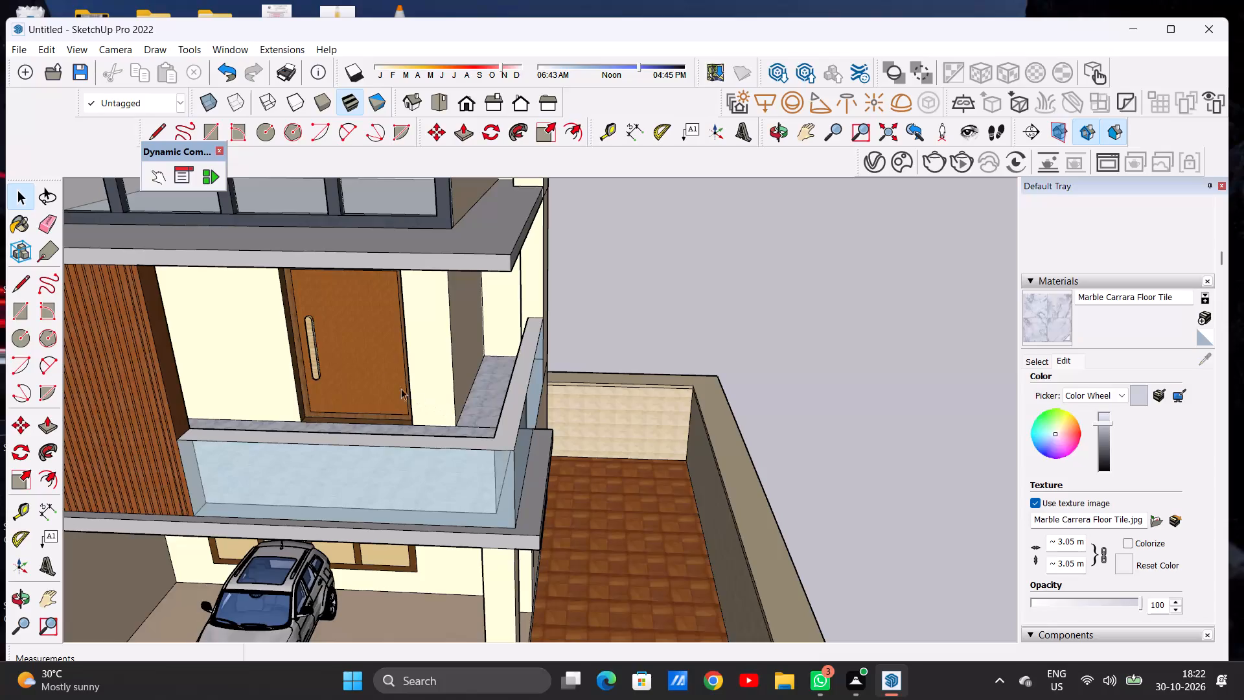
pyautogui.scroll(-6, 395, 422)
pyautogui.scroll(-5, 450, 447)
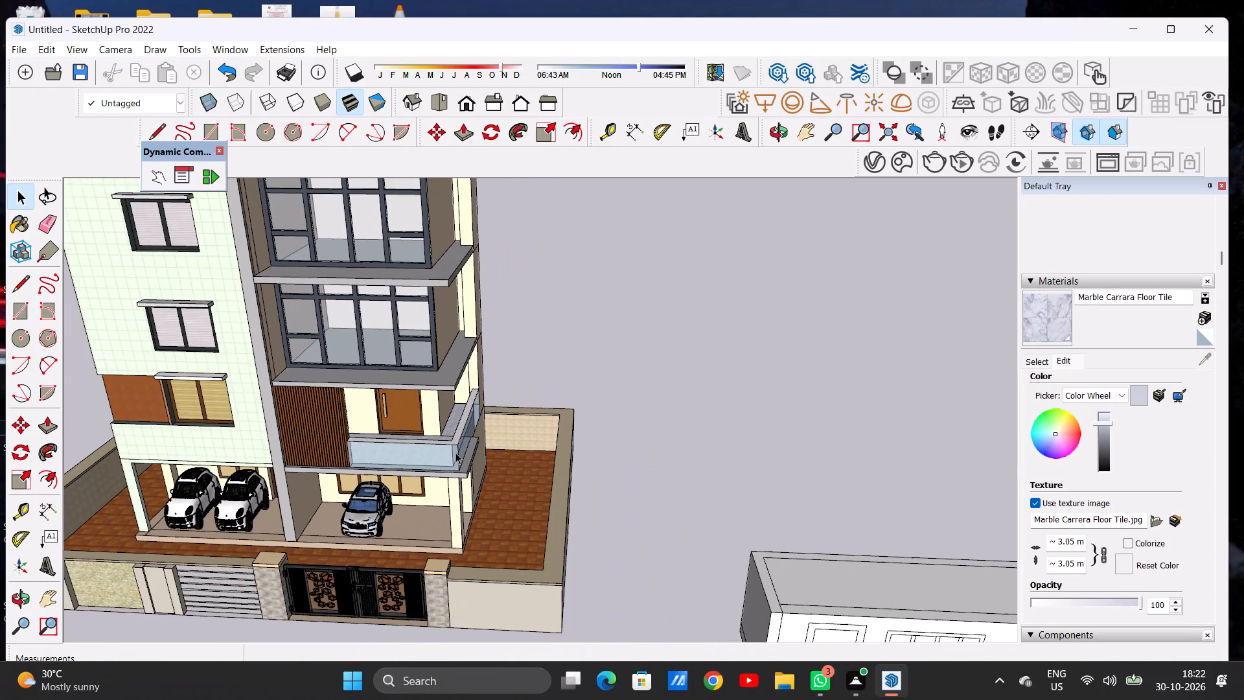
# Import the chau+cay potted plant model from Downloads and place it on the first-floor balcony's marble floor near the railing.
pyautogui.click(23, 52)
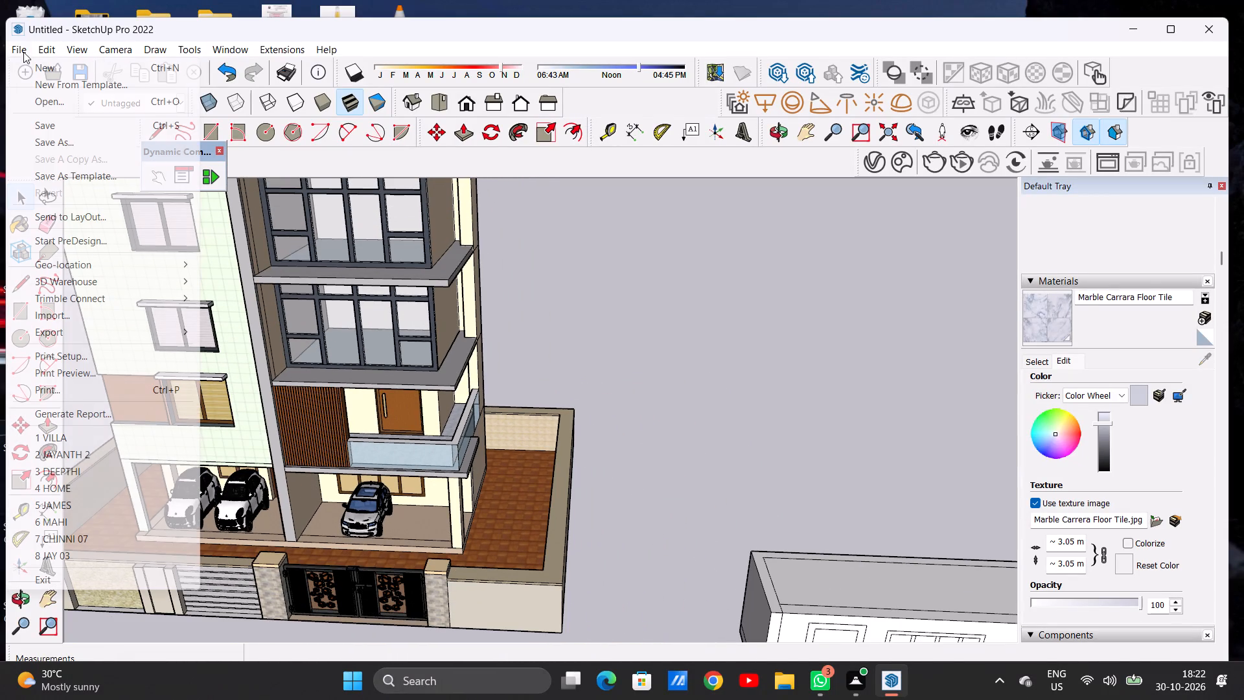
pyautogui.click(100, 316)
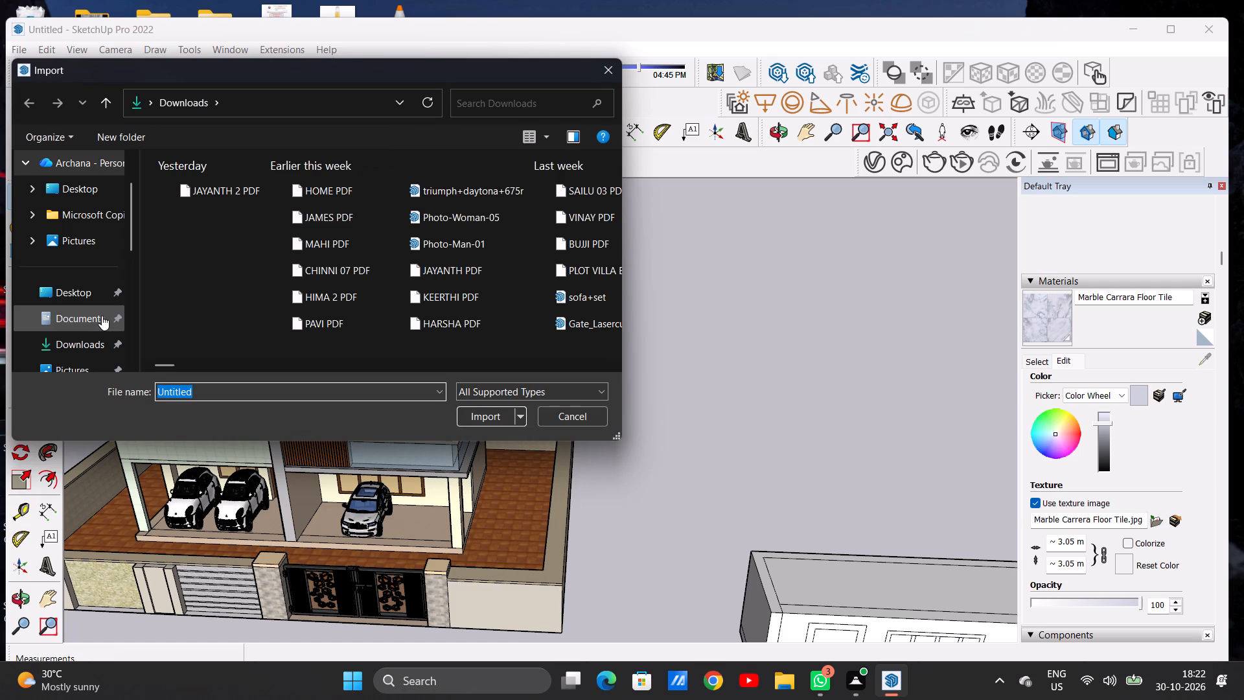
pyautogui.click(616, 366)
pyautogui.click(616, 366)
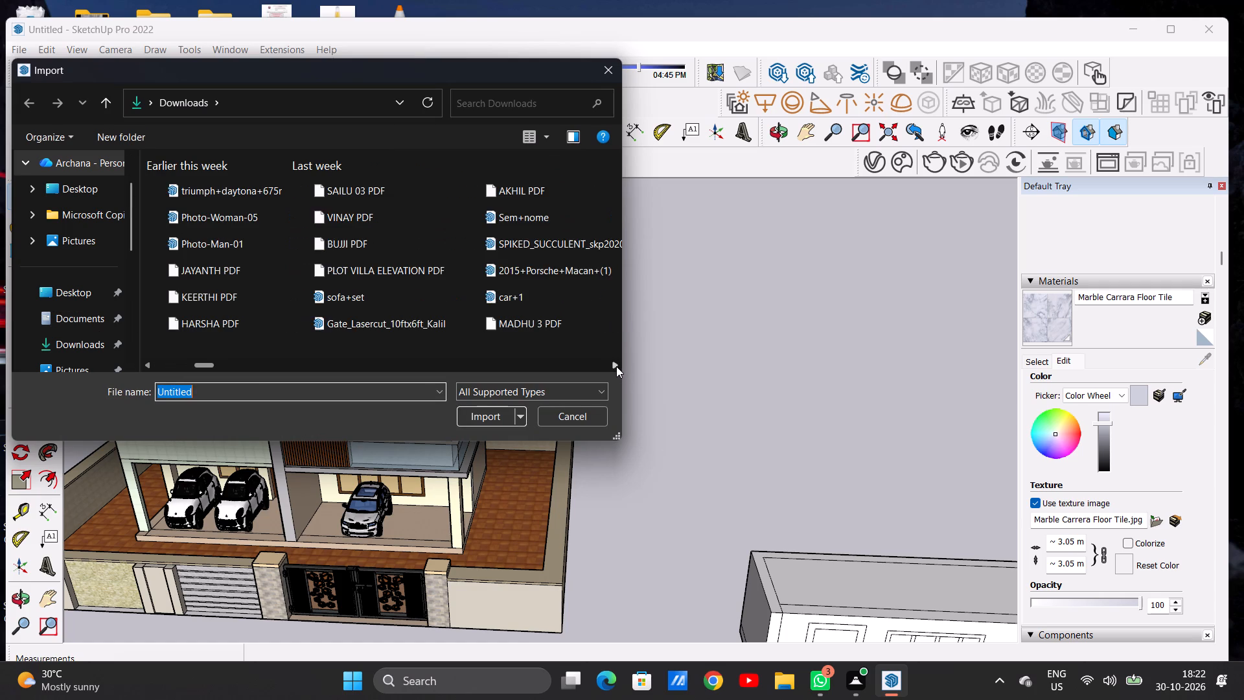
pyautogui.click(616, 366)
pyautogui.click(612, 366)
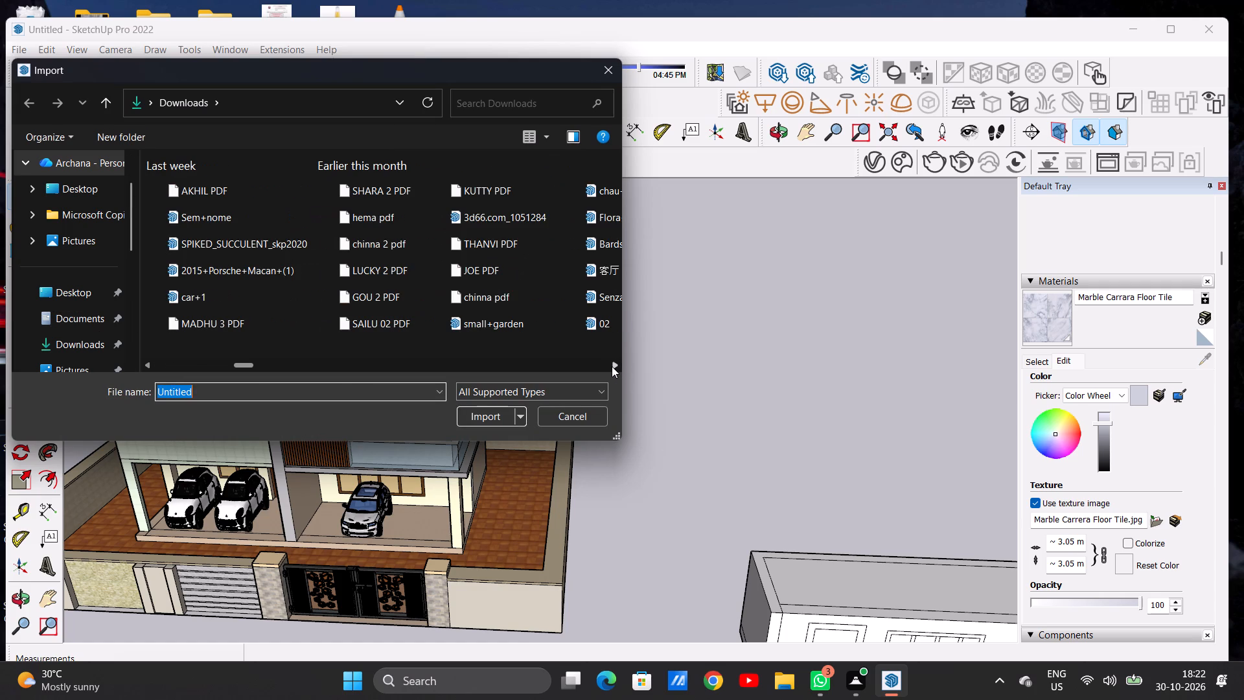
pyautogui.click(614, 371)
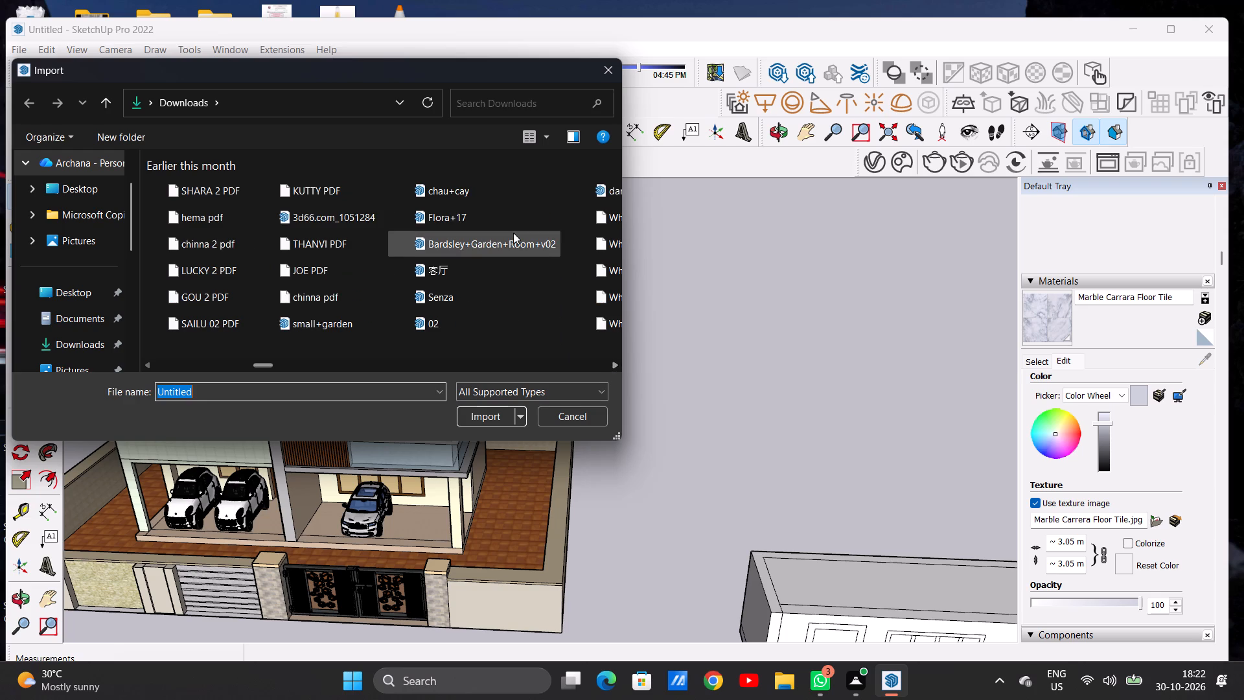
pyautogui.doubleClick(498, 194)
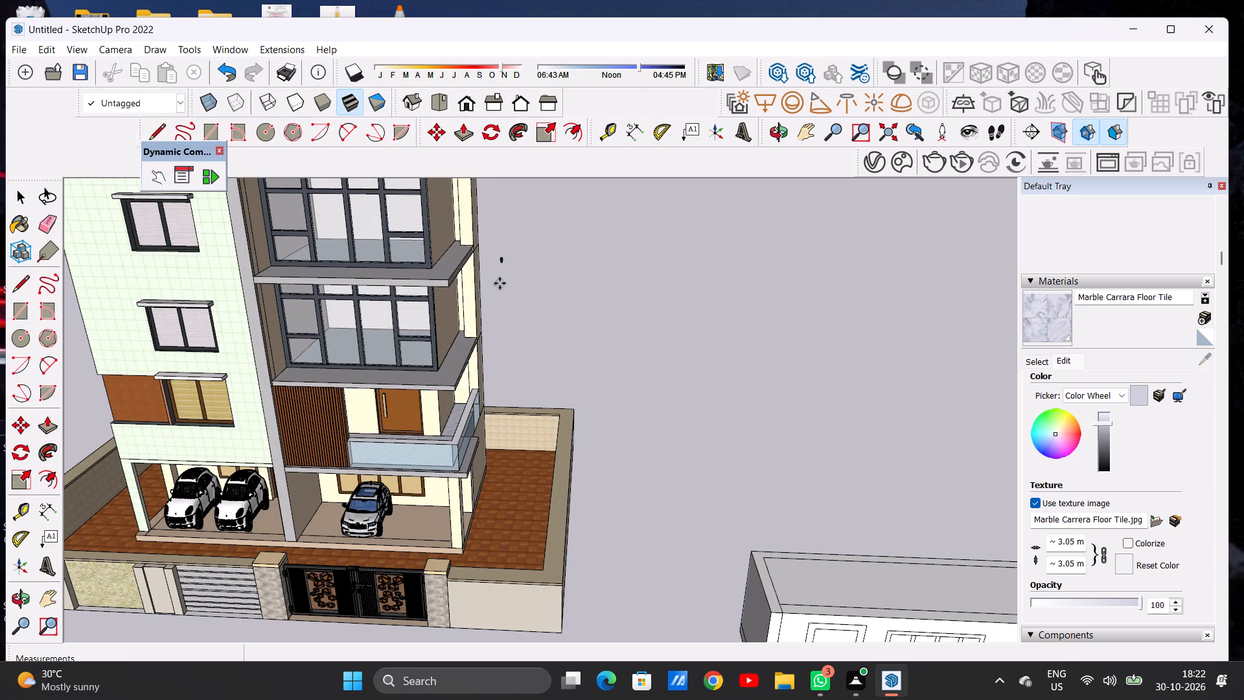
pyautogui.scroll(-4, 488, 316)
pyautogui.scroll(2, 444, 406)
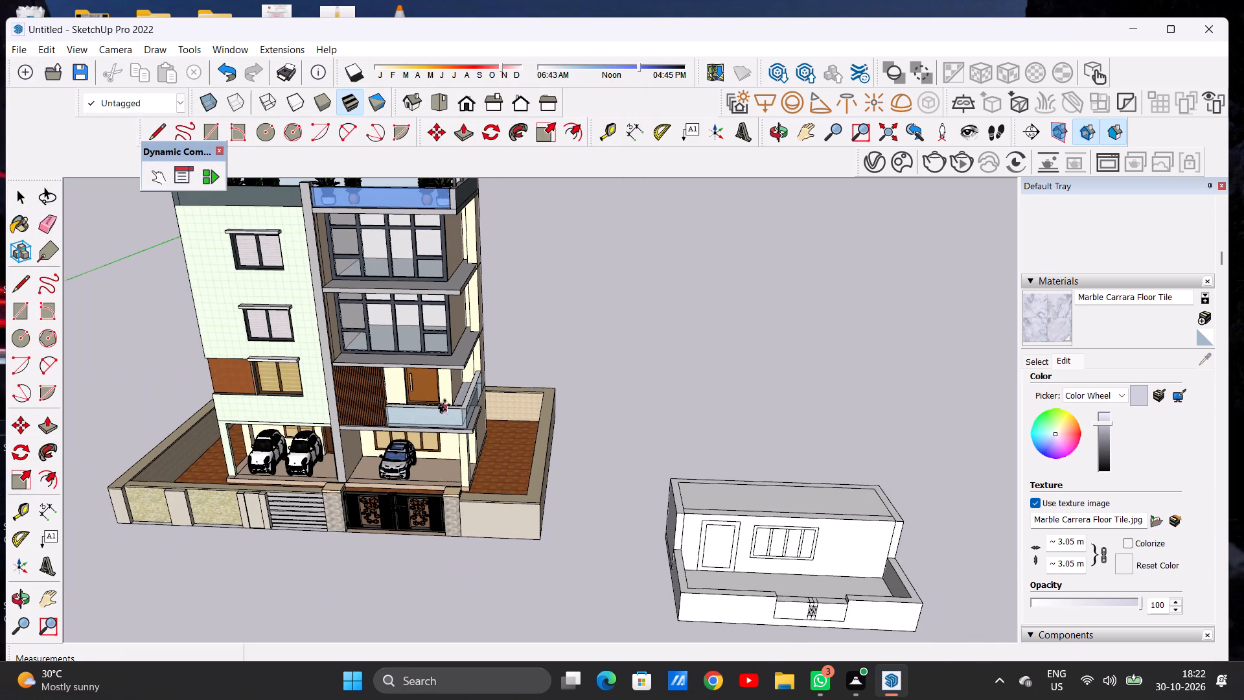
pyautogui.scroll(12, 444, 405)
pyautogui.scroll(-1, 476, 397)
pyautogui.scroll(11, 476, 397)
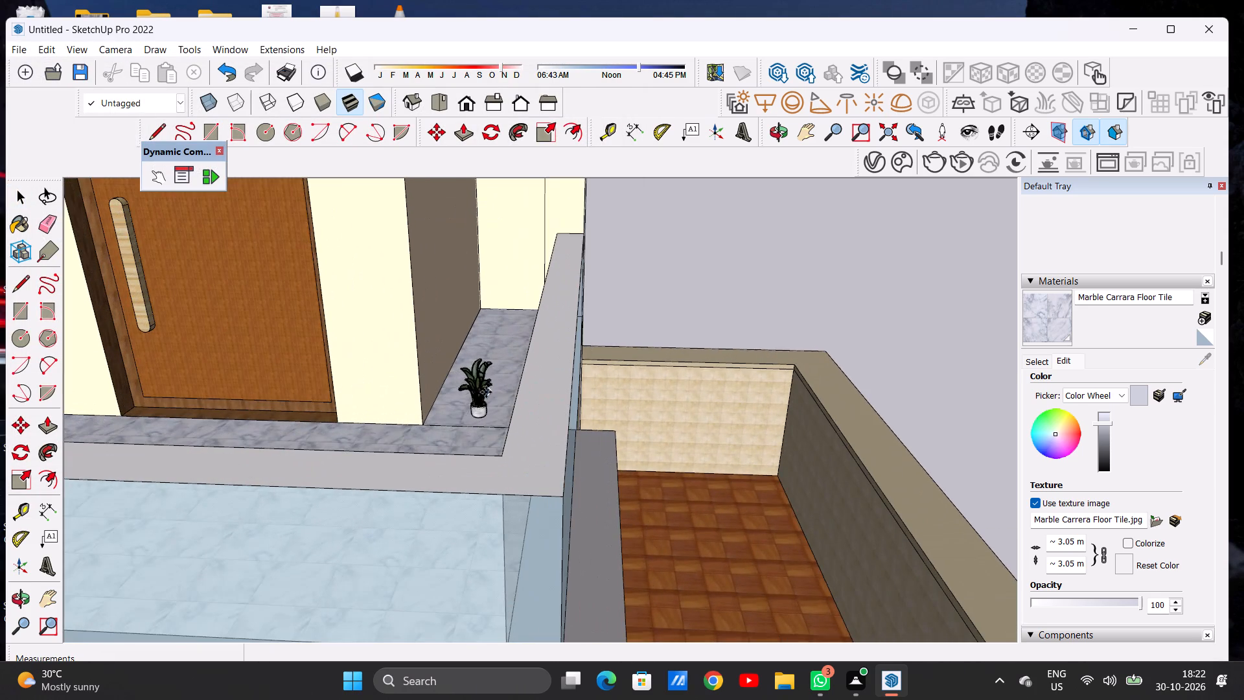
pyautogui.moveTo(486, 391); pyautogui.dragTo(720, 407, button='middle')
pyautogui.click(627, 513)
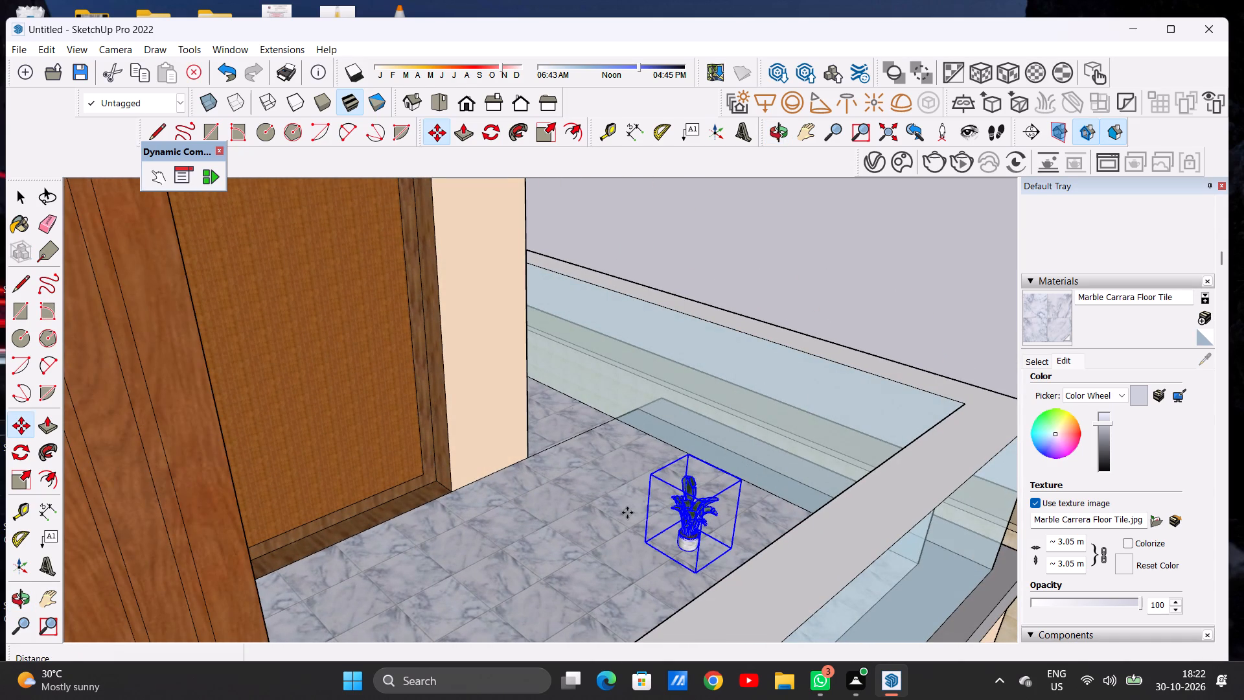
pyautogui.press('space')
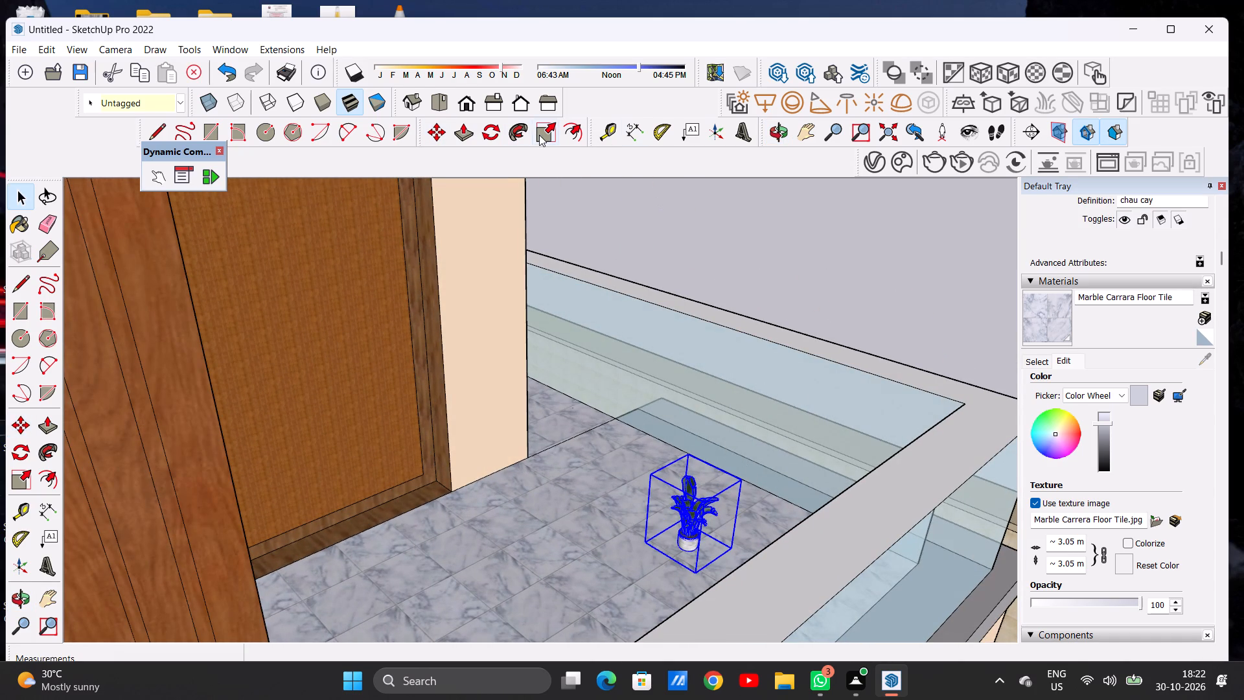
# Enlarge the balcony plant with Scale: height by 2.00, wider along red, 1.45 along green, and a further 1.37 in height.
pyautogui.click(539, 135)
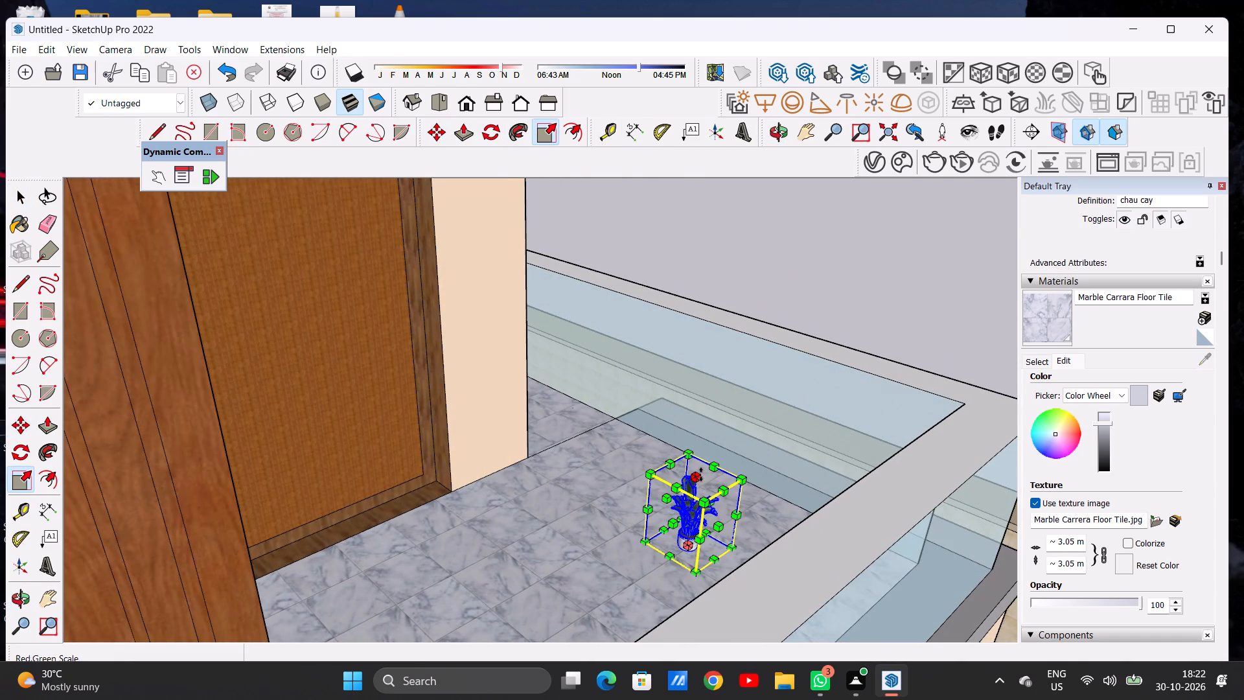
pyautogui.click(701, 474)
pyautogui.click(706, 404)
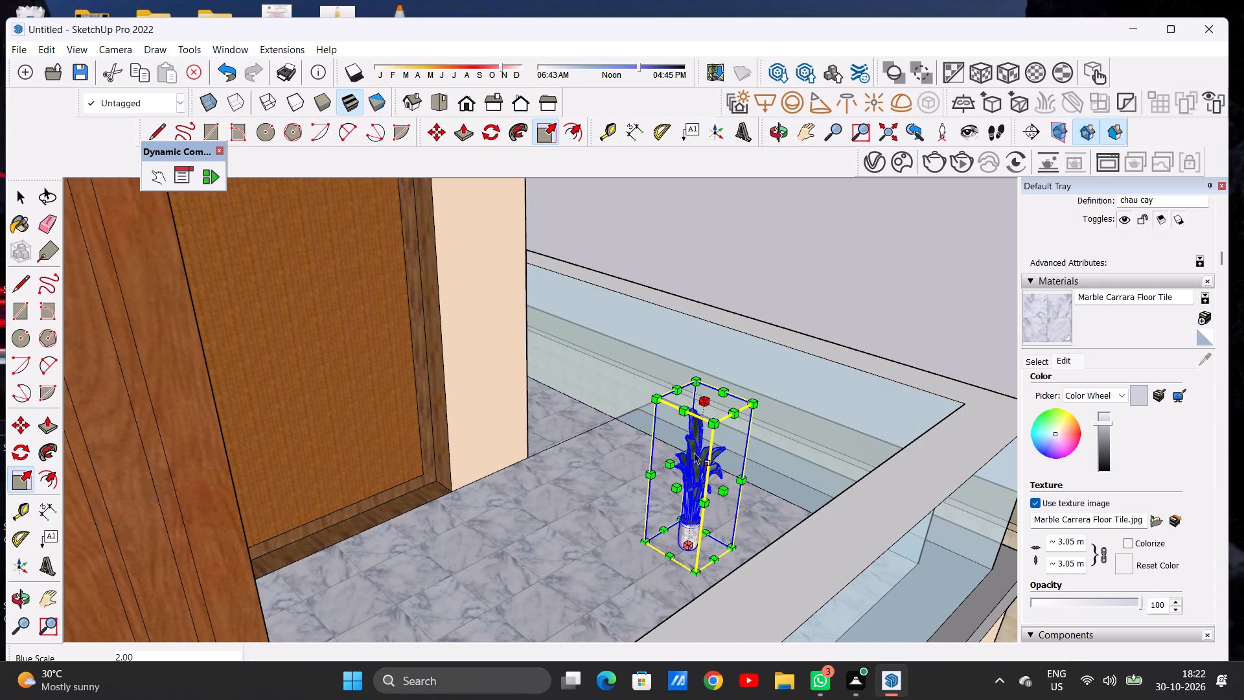
pyautogui.click(676, 490)
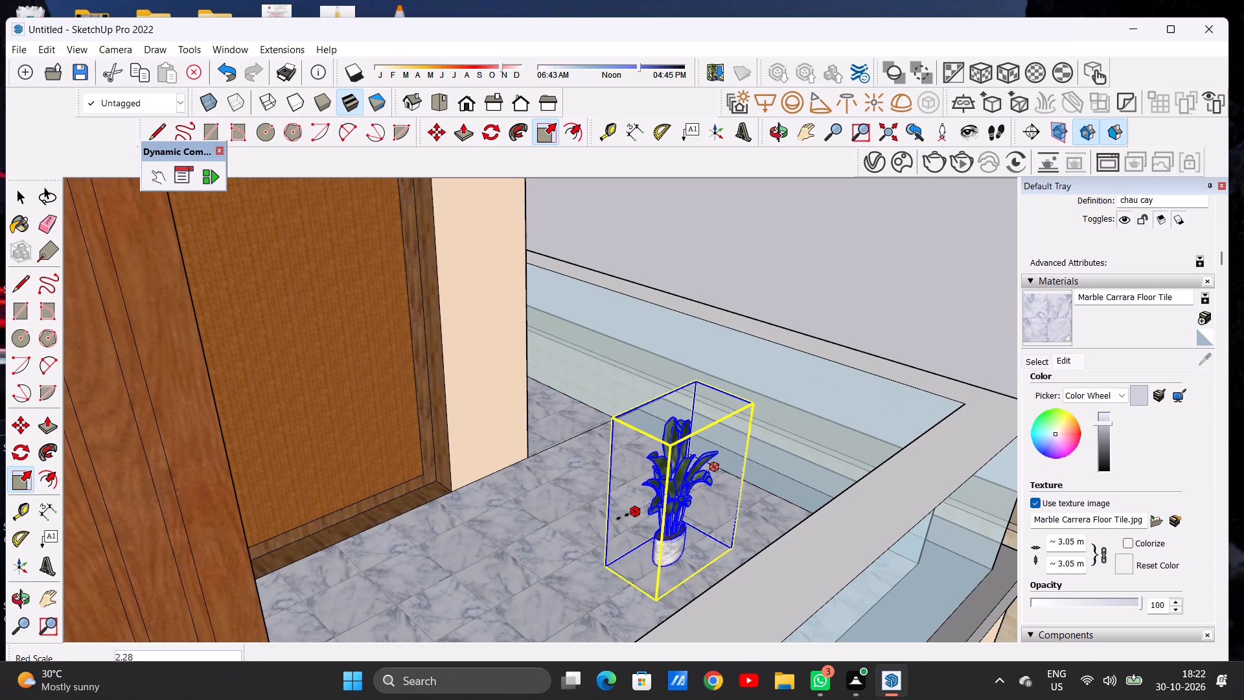
pyautogui.click(621, 517)
pyautogui.click(704, 508)
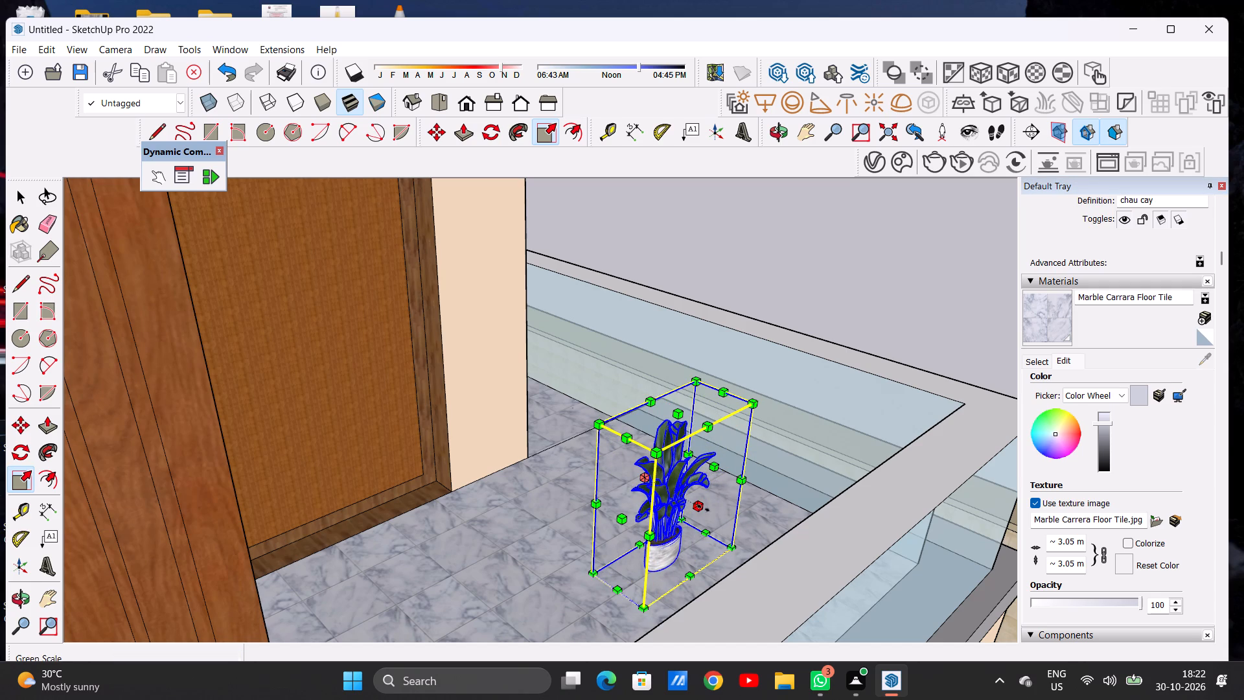
pyautogui.click(720, 528)
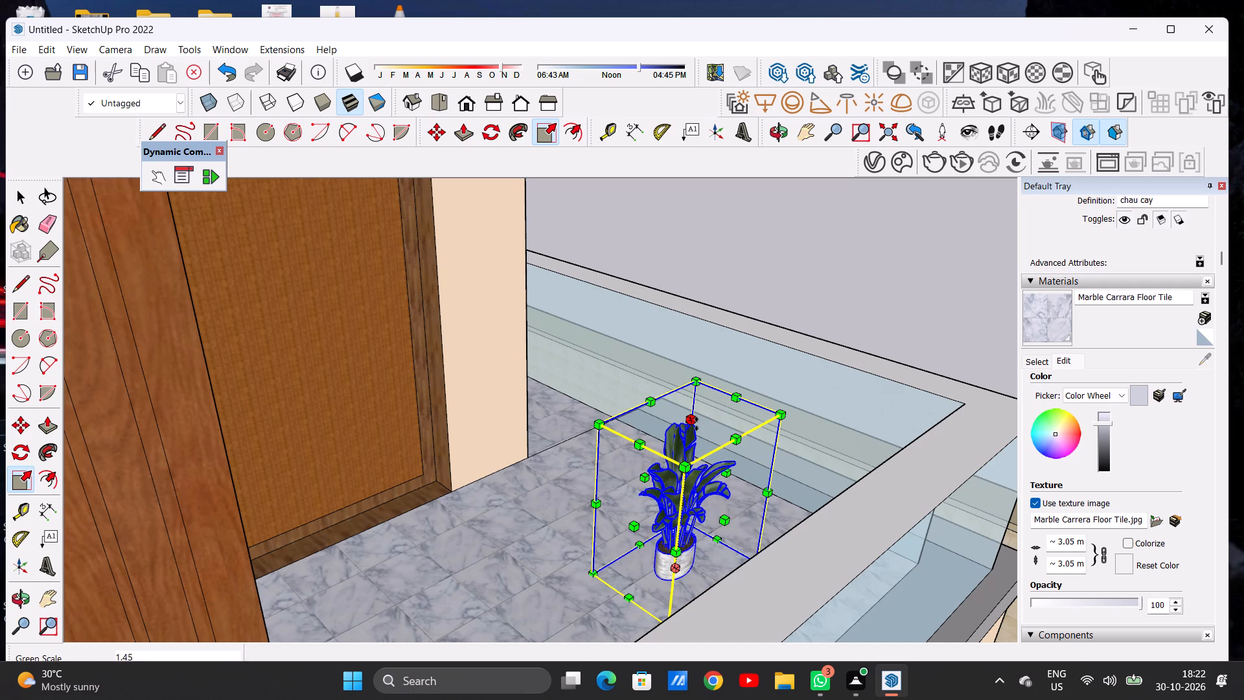
pyautogui.click(697, 424)
pyautogui.click(702, 355)
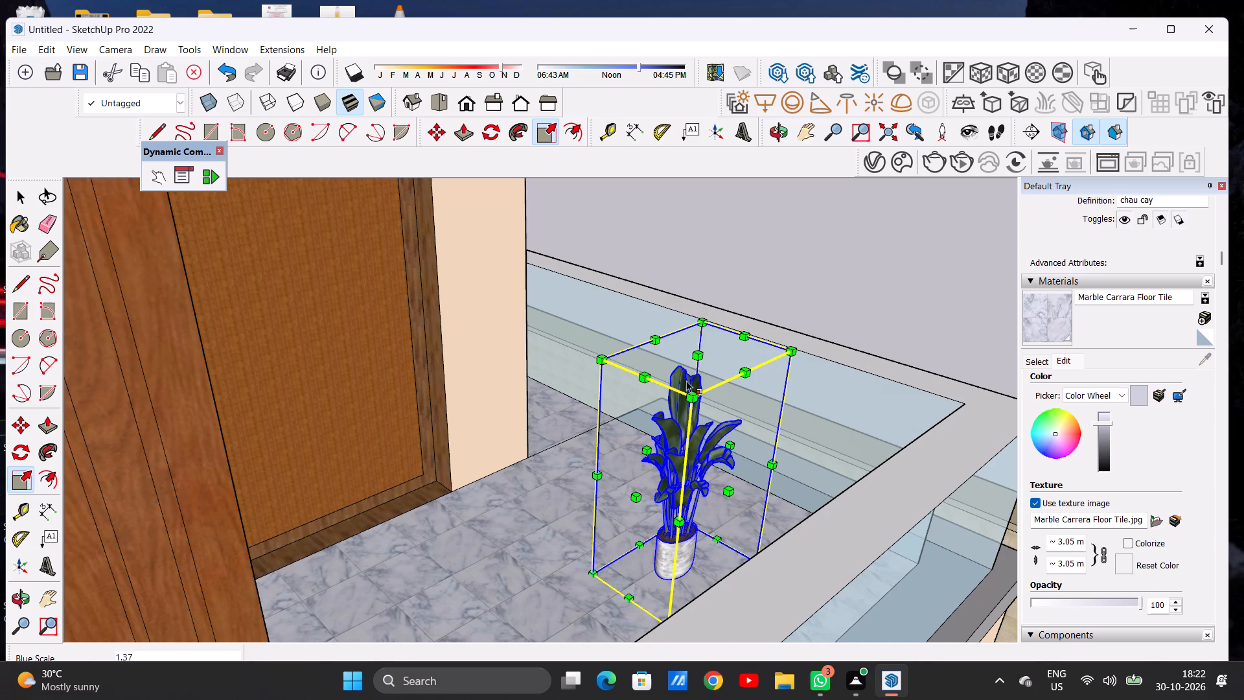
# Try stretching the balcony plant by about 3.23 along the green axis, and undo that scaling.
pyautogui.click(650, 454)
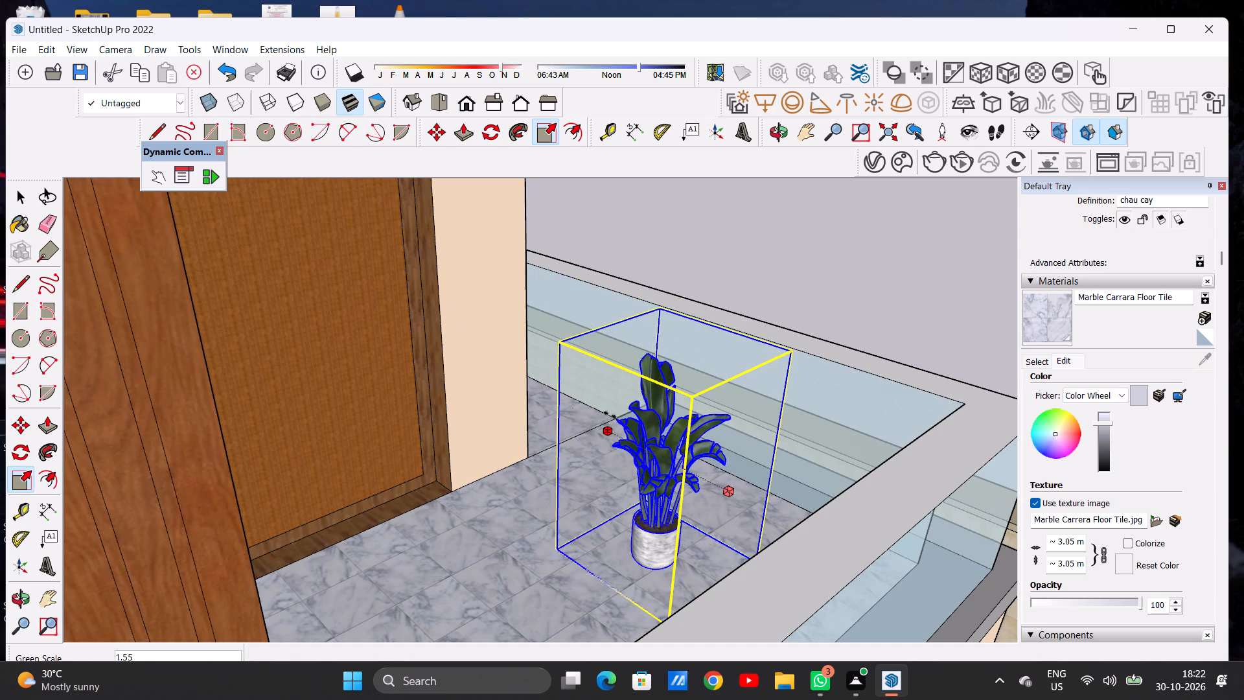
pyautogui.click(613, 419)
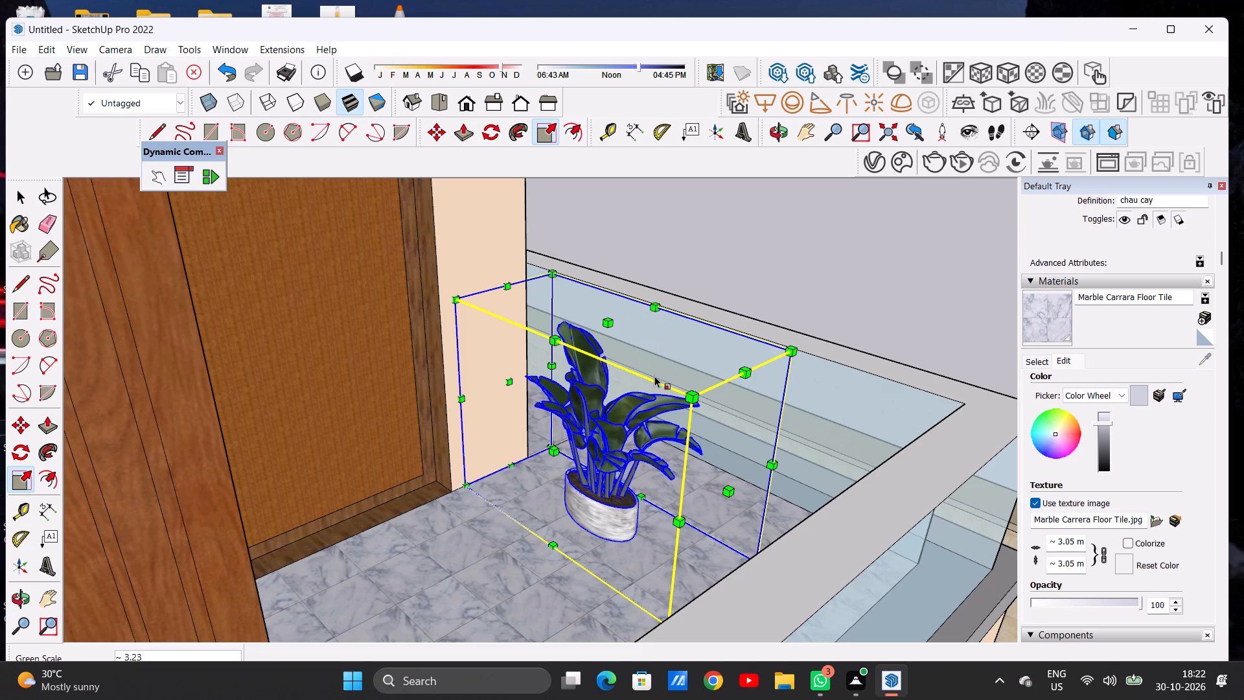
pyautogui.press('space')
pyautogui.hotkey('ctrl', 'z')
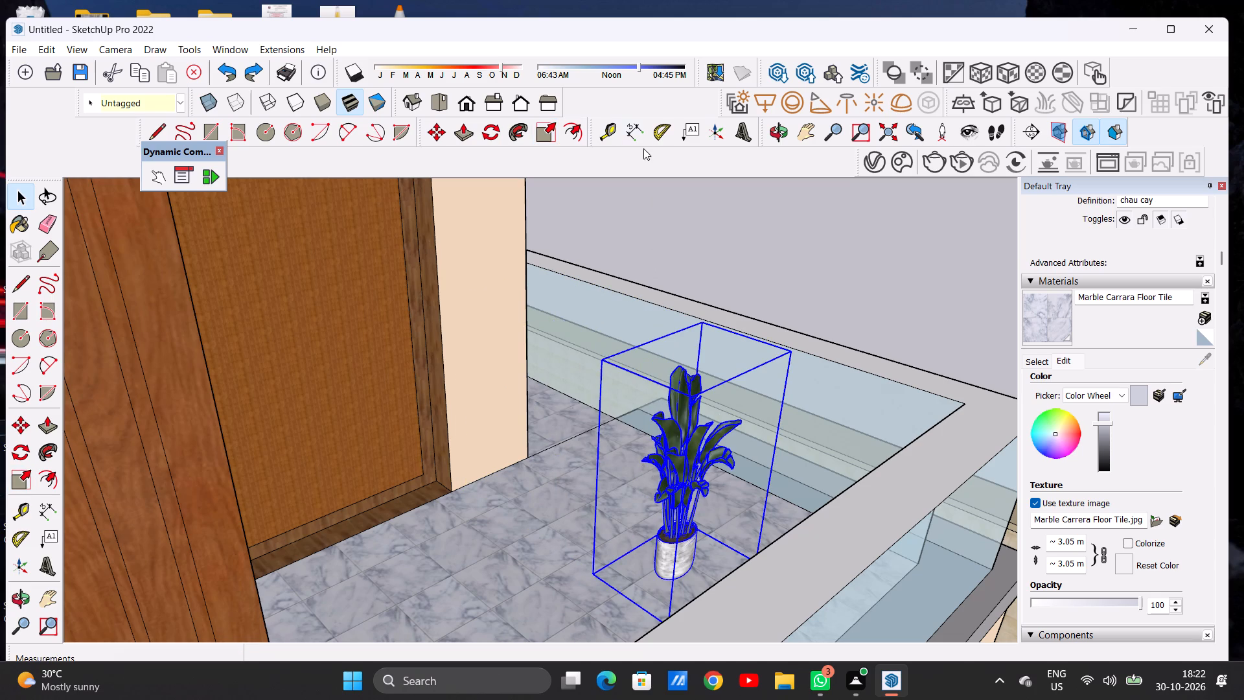
# Scale the balcony plant by 1.22 along the green axis and 1.06 in height, and deselect it.
pyautogui.click(546, 132)
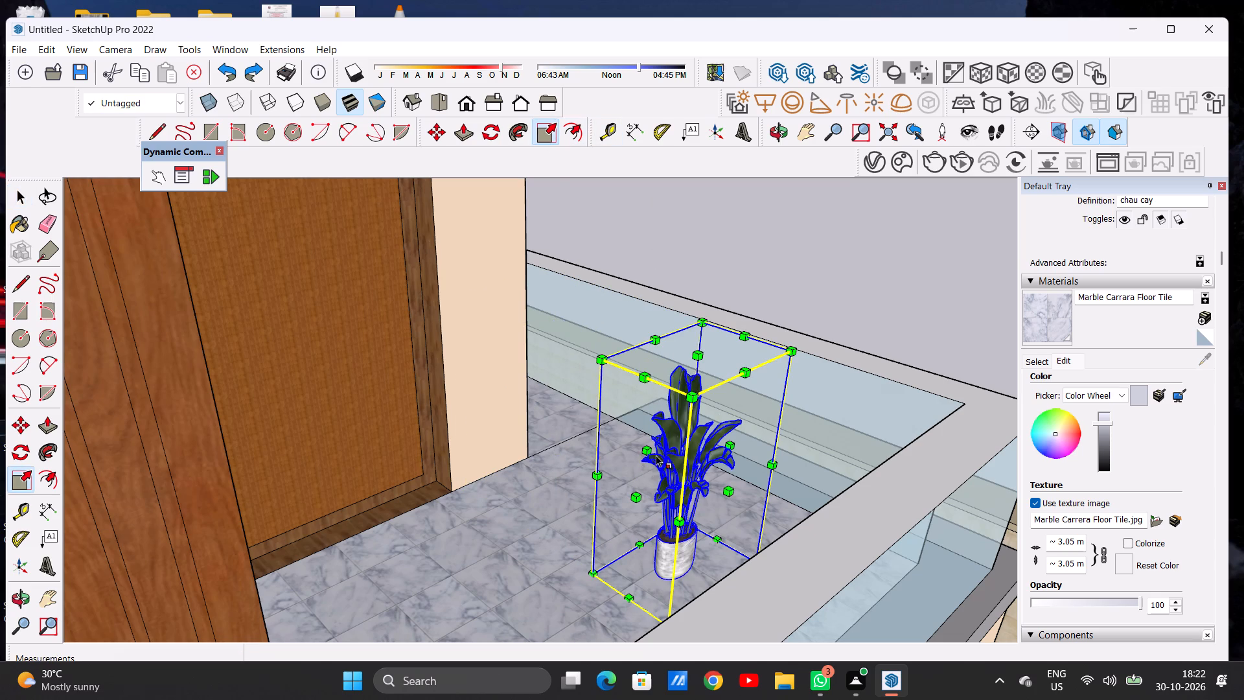
pyautogui.click(651, 453)
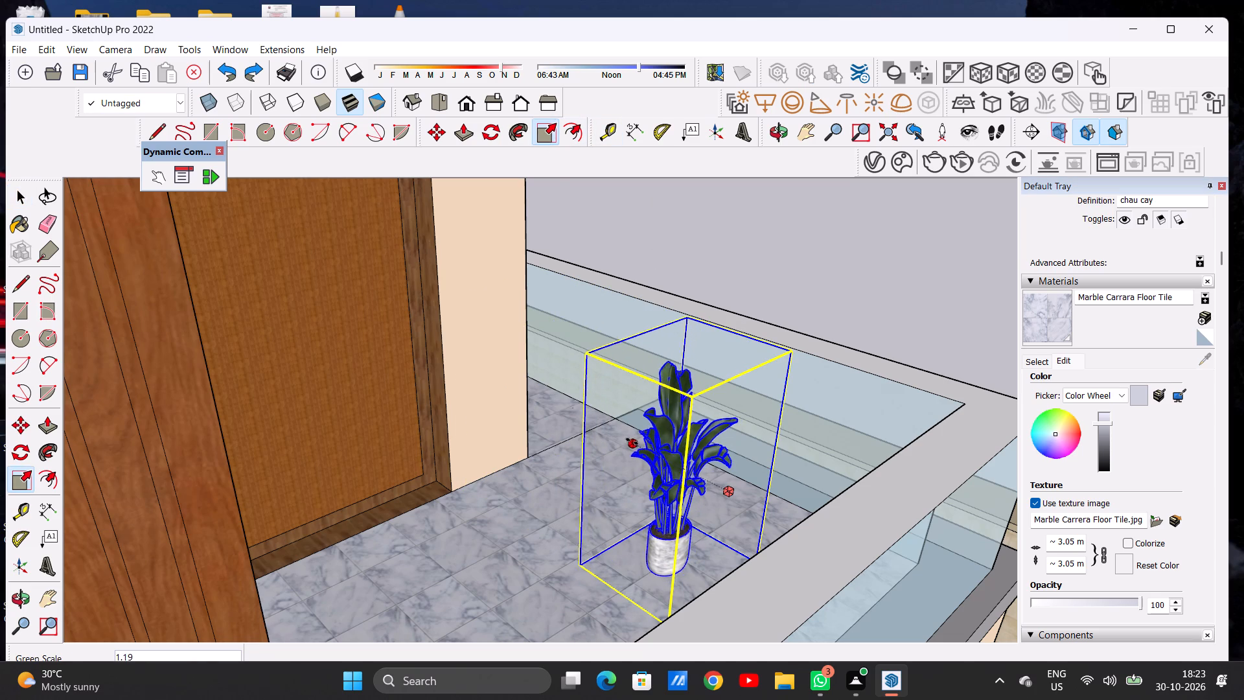
pyautogui.click(632, 440)
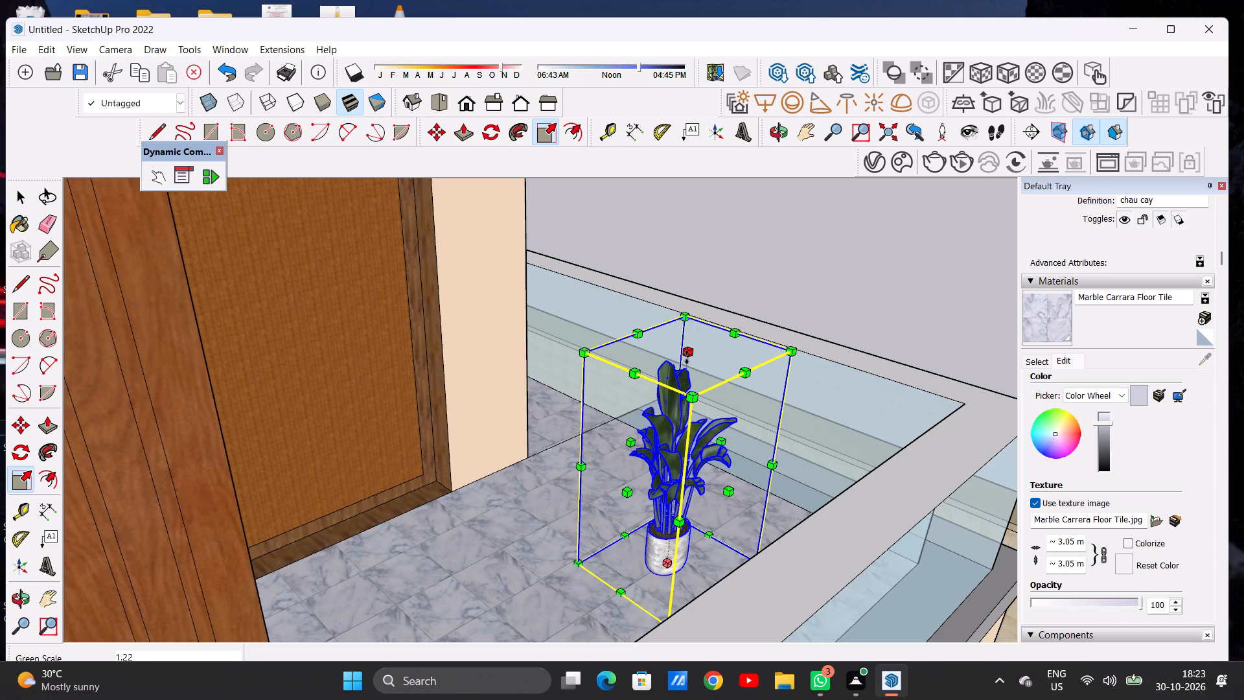
pyautogui.click(687, 357)
pyautogui.click(685, 336)
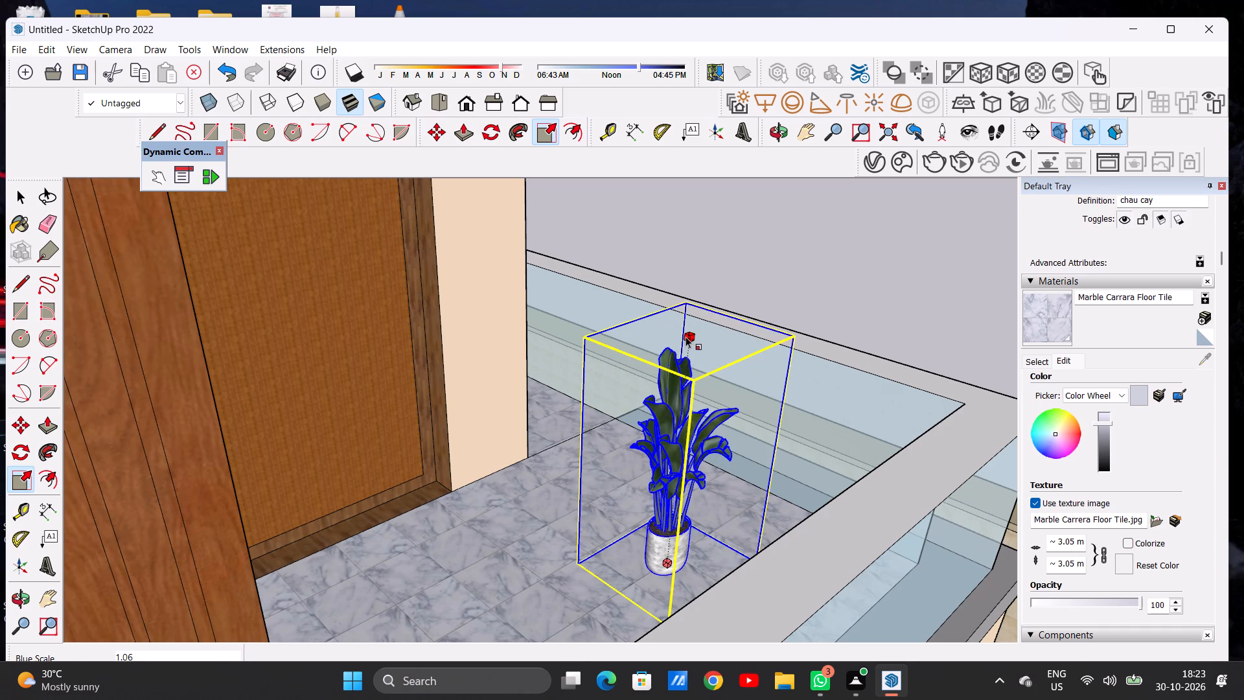
pyautogui.press('space')
pyautogui.click(847, 292)
# Examine the potted plant behind the first-floor balcony's glass railing from the front and the side.
pyautogui.scroll(-9, 627, 417)
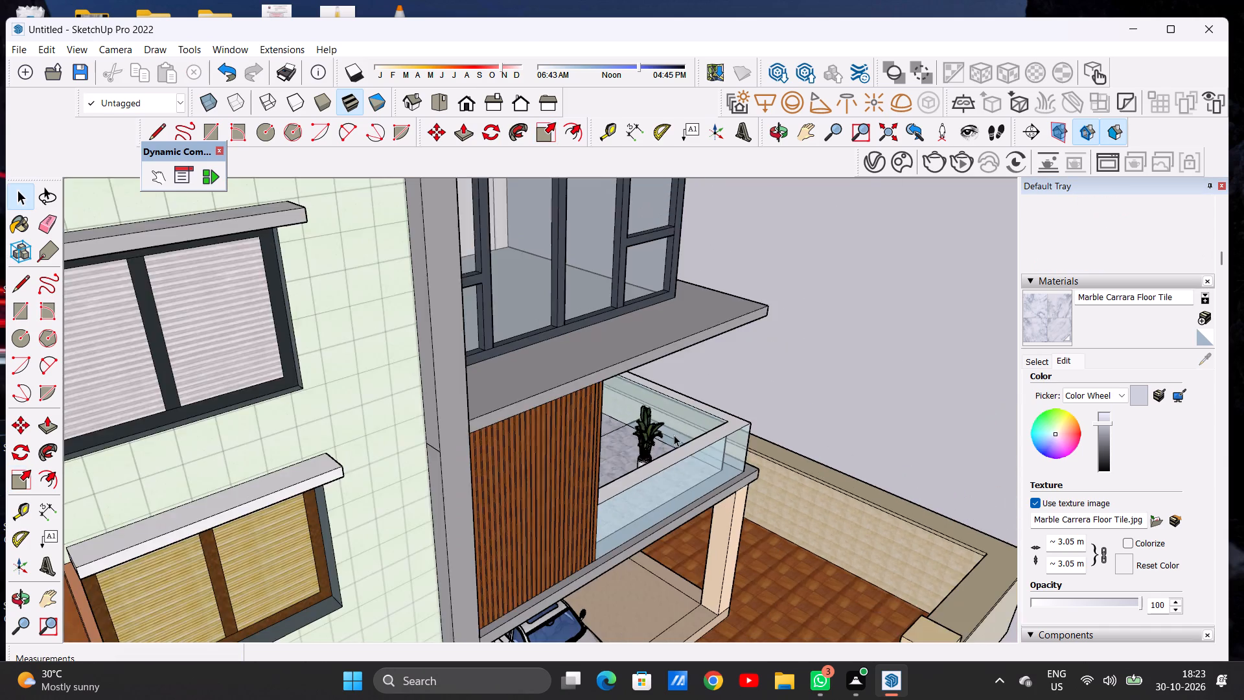
pyautogui.scroll(-3, 674, 435)
pyautogui.moveTo(704, 454); pyautogui.dragTo(498, 385, button='middle')
pyautogui.scroll(7, 708, 478)
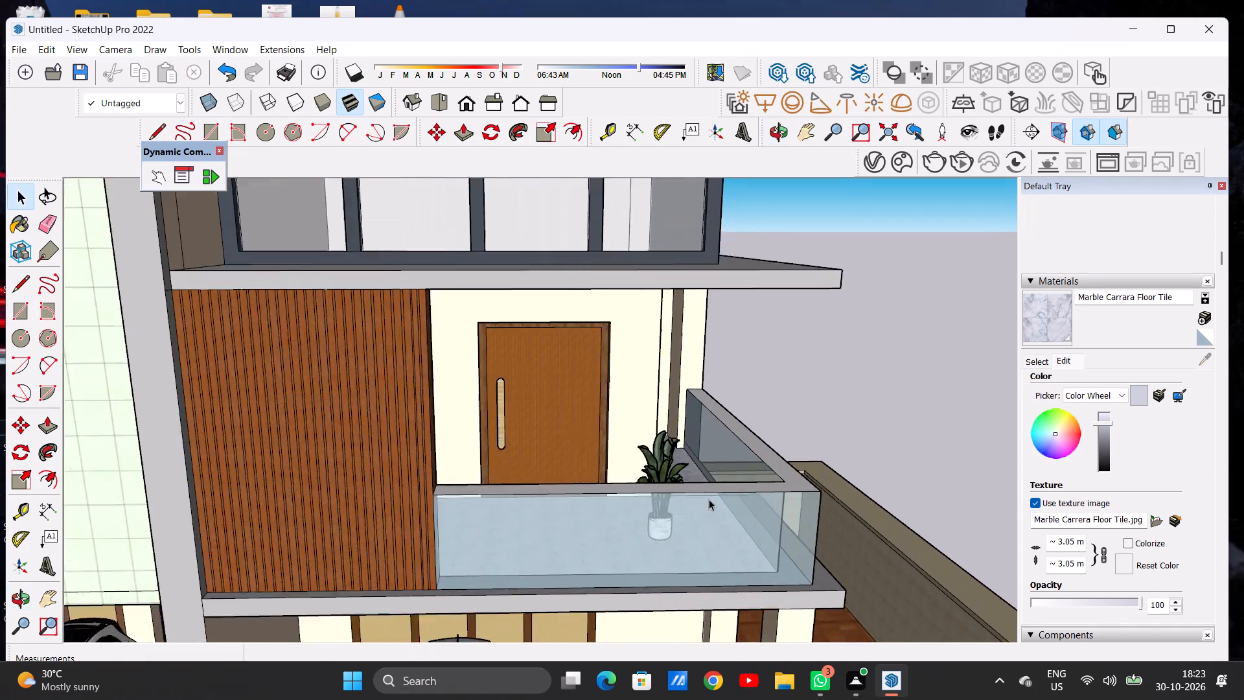
pyautogui.moveTo(709, 496); pyautogui.dragTo(386, 506, button='middle')
pyautogui.moveTo(622, 503); pyautogui.dragTo(518, 541, button='middle')
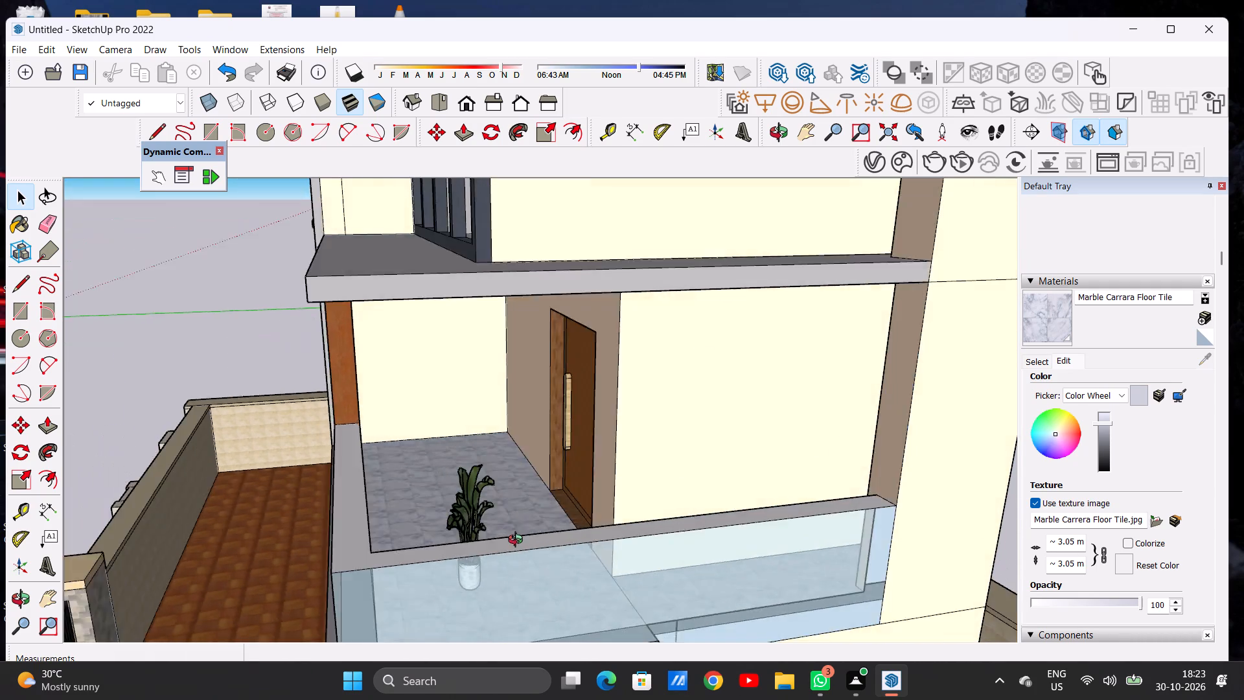
pyautogui.moveTo(518, 541); pyautogui.dragTo(840, 496, button='middle')
pyautogui.scroll(-6, 691, 490)
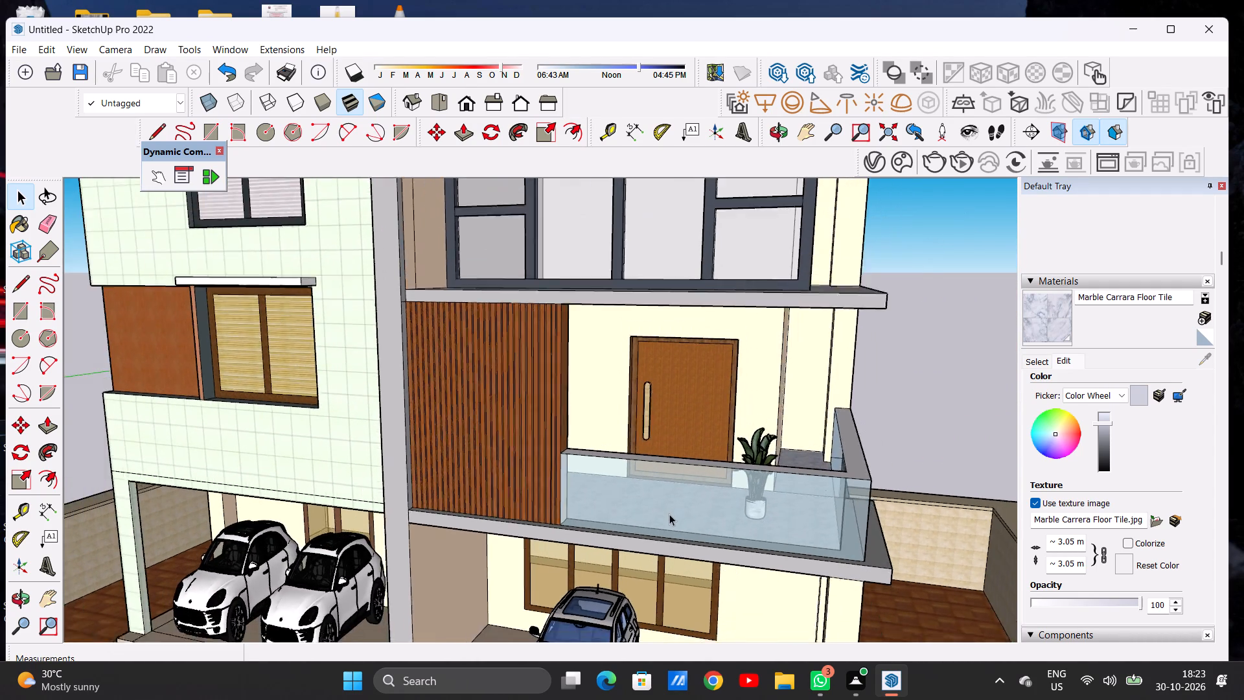
# Move the first-floor balcony's potted plant about 8' 3 11/16" towards the front glass railing.
pyautogui.moveTo(671, 518); pyautogui.dragTo(821, 584, button='middle')
pyautogui.scroll(5, 764, 459)
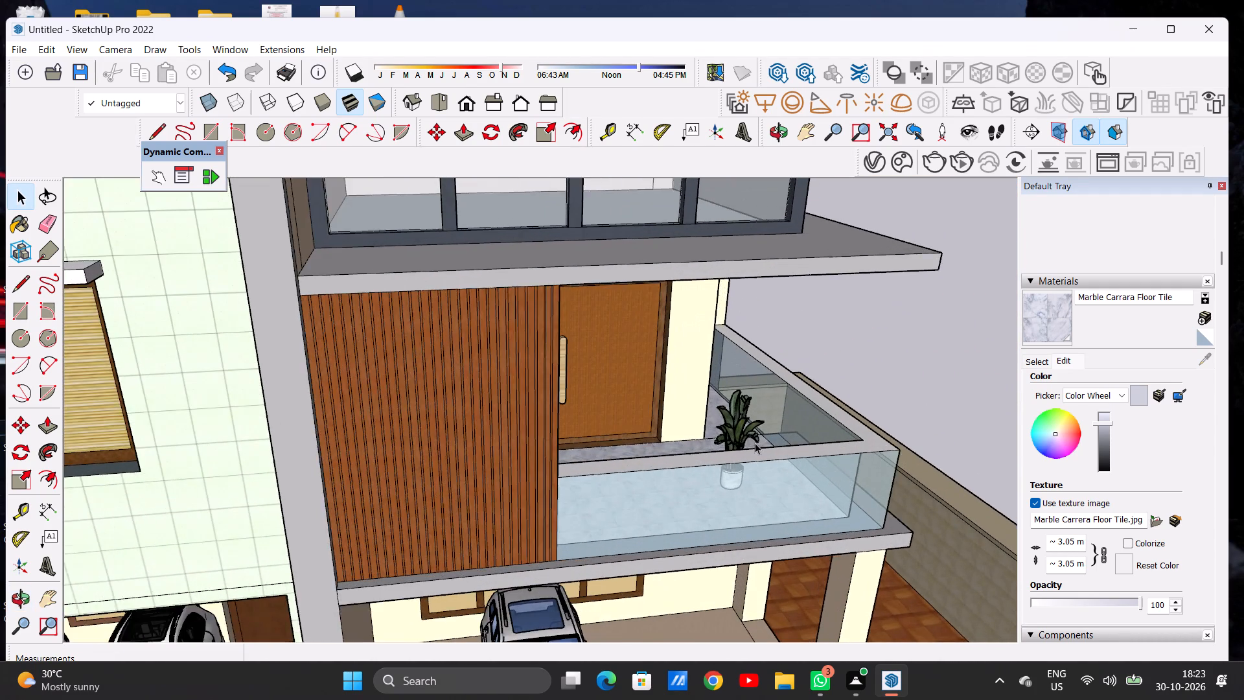
pyautogui.scroll(4, 755, 443)
pyautogui.scroll(-1, 742, 433)
pyautogui.scroll(10, 742, 433)
pyautogui.click(730, 436)
pyautogui.scroll(-10, 692, 450)
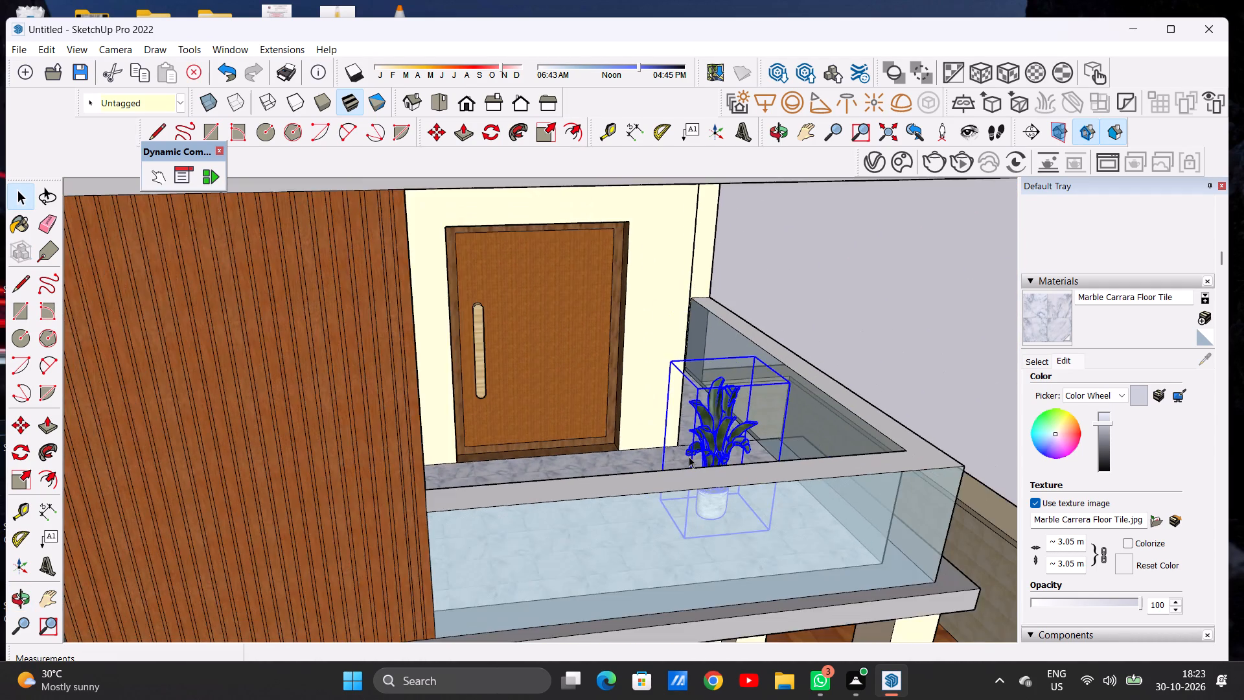
pyautogui.moveTo(680, 450); pyautogui.dragTo(713, 572, button='middle')
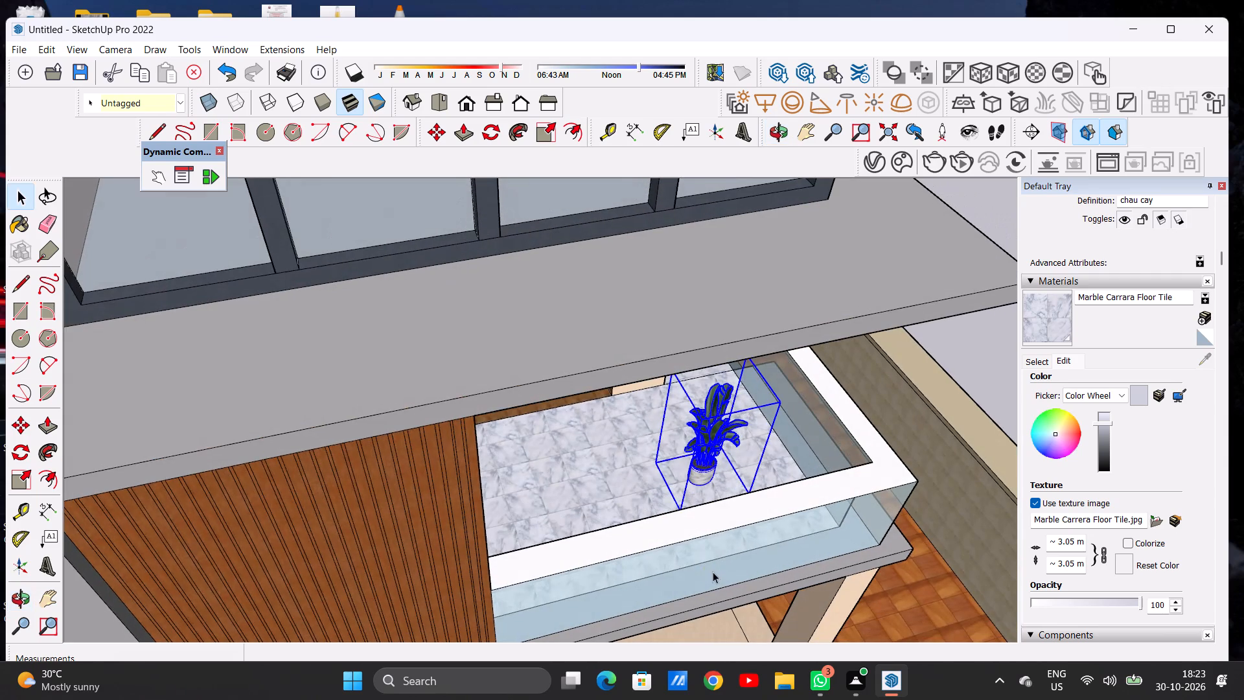
pyautogui.press('m')
pyautogui.moveTo(749, 564); pyautogui.dragTo(741, 552, button='middle')
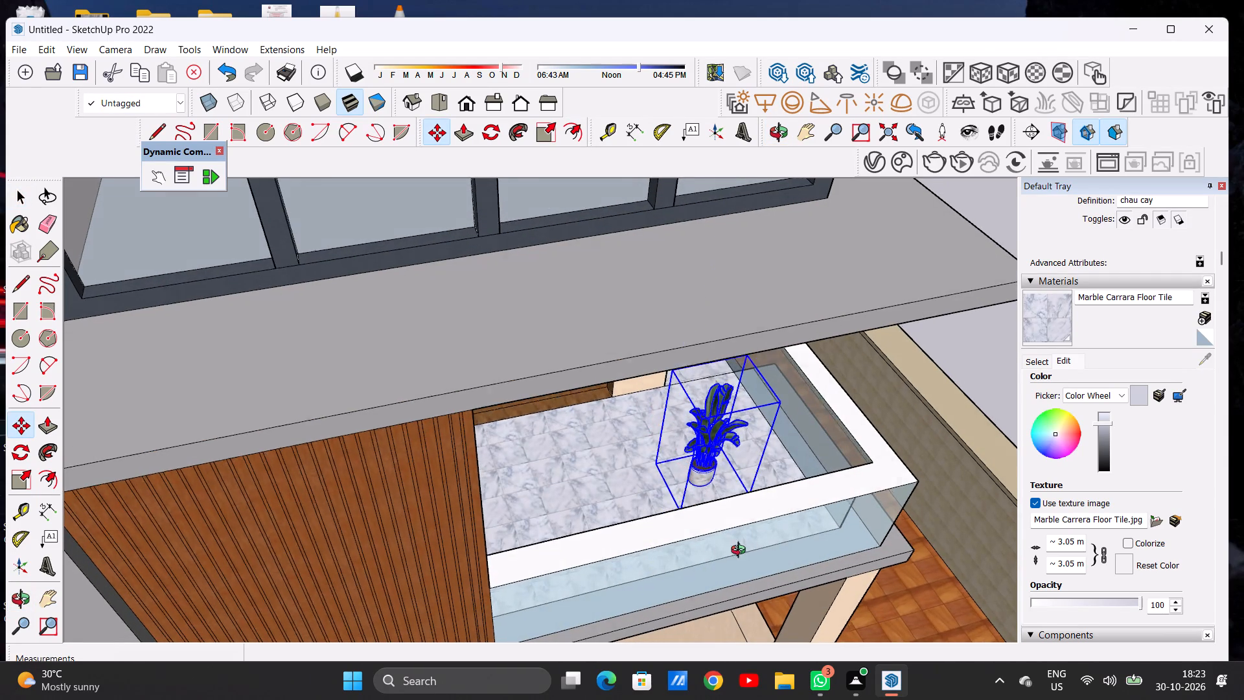
pyautogui.moveTo(741, 552); pyautogui.dragTo(695, 458, button='middle')
pyautogui.click(674, 531)
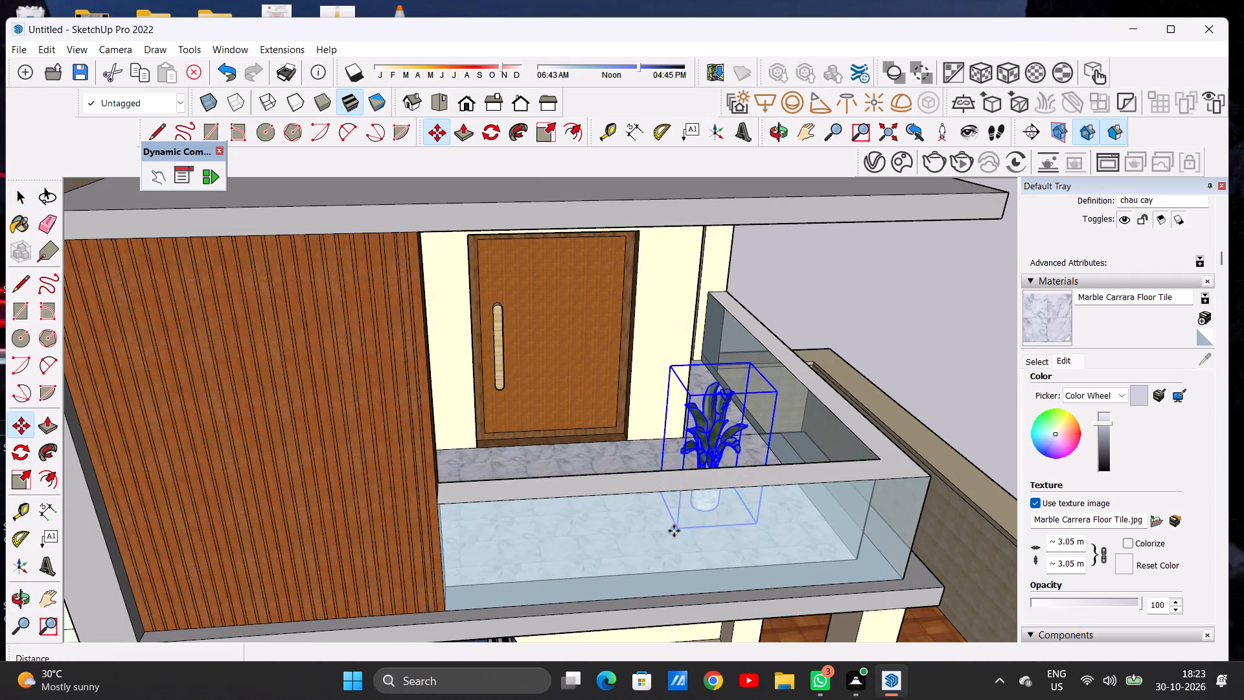
pyautogui.click(690, 570)
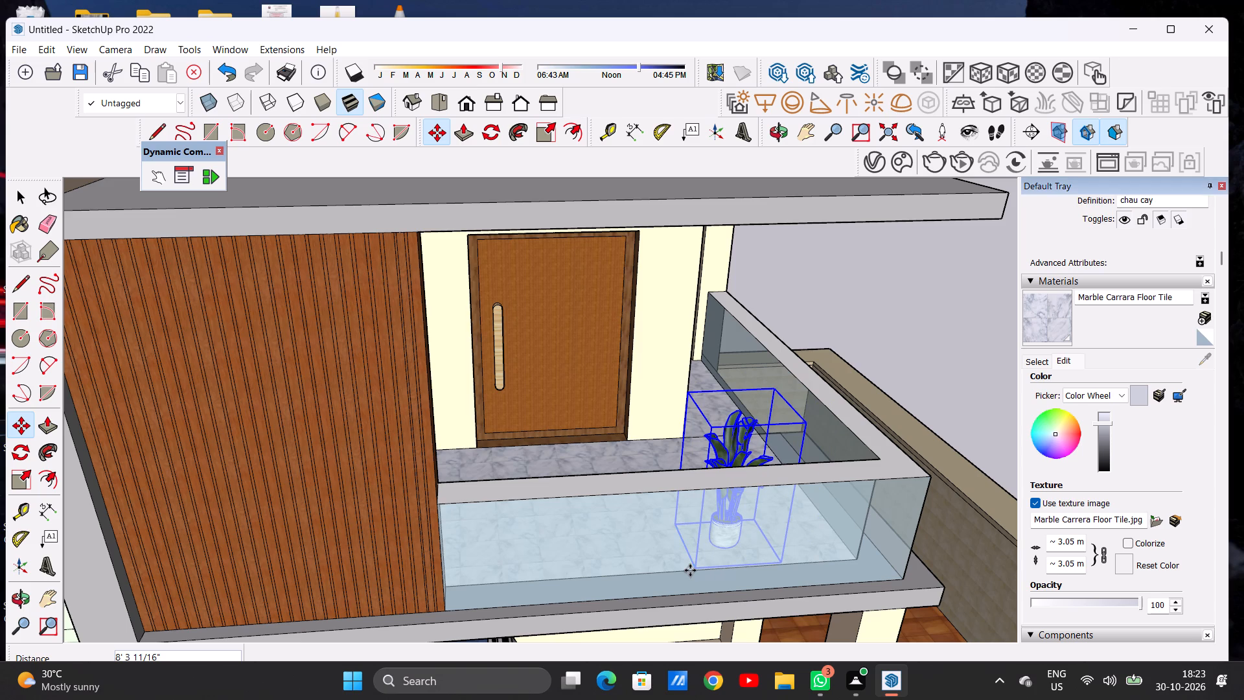
# Move the balcony plant about 7' 4 1/8" along the front railing towards the balcony's outer corner.
pyautogui.moveTo(785, 449); pyautogui.dragTo(419, 460, button='middle')
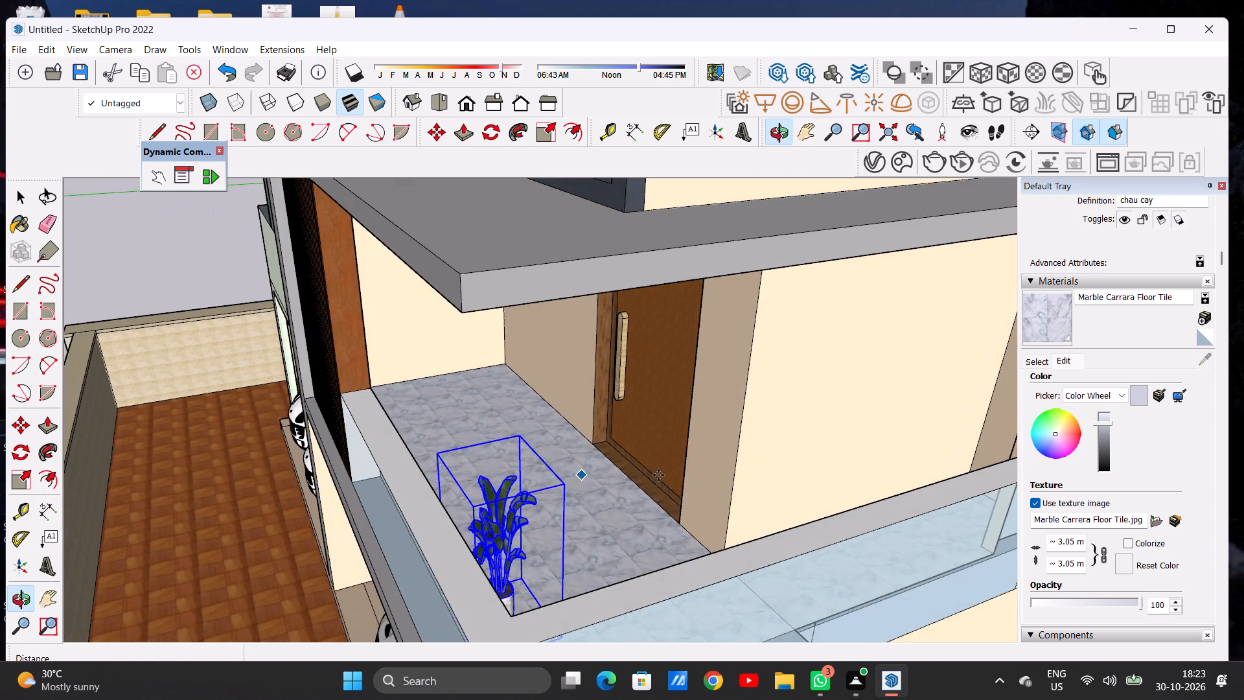
pyautogui.moveTo(658, 475); pyautogui.dragTo(544, 493, button='middle')
pyautogui.scroll(-7, 542, 460)
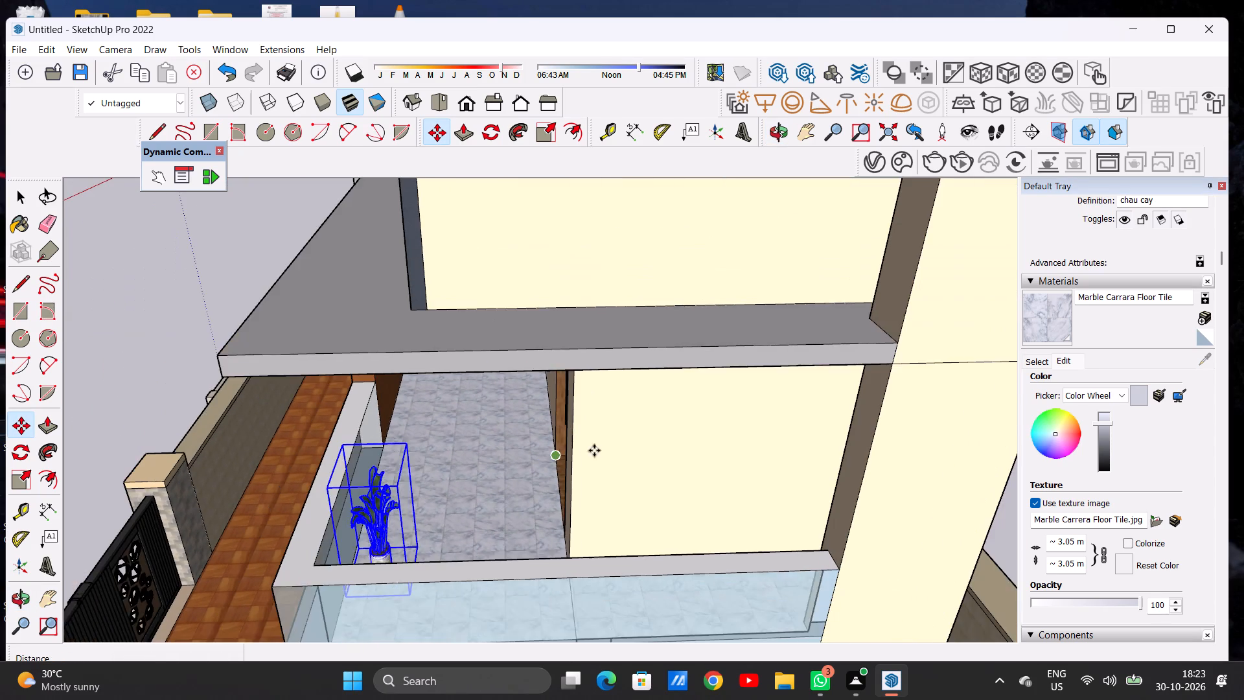
pyautogui.moveTo(564, 526); pyautogui.dragTo(489, 583, button='middle')
pyautogui.scroll(-4, 704, 468)
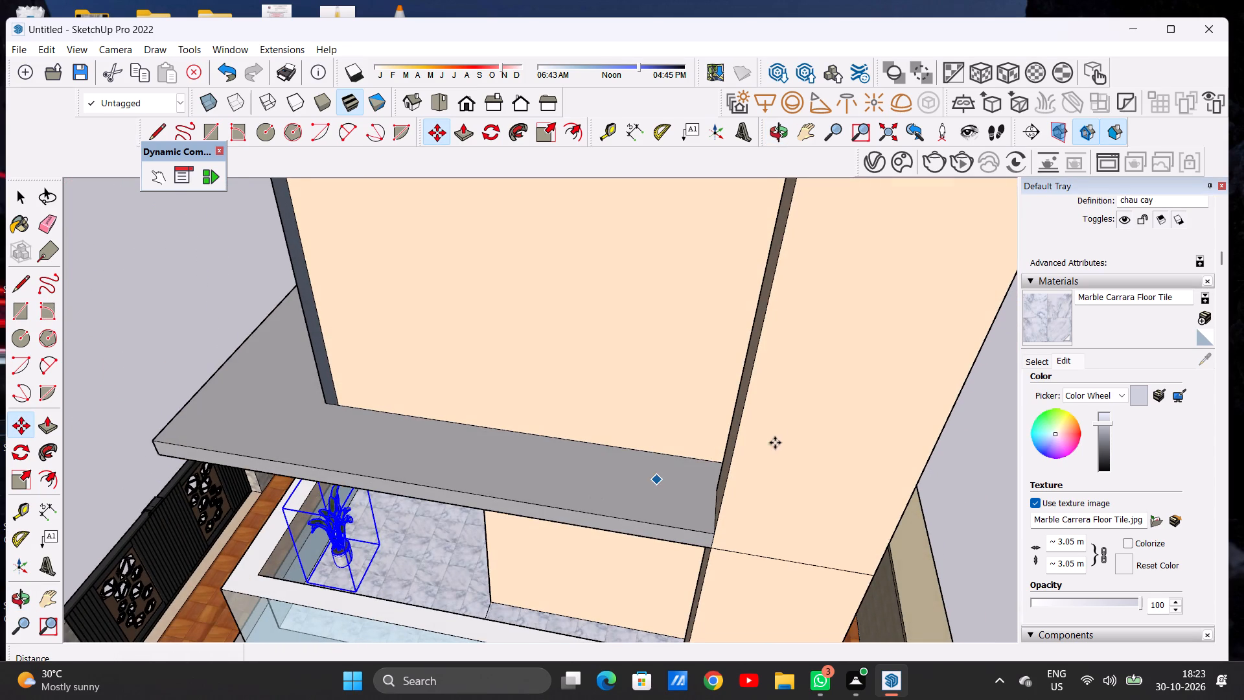
pyautogui.scroll(-8, 775, 443)
pyautogui.scroll(7, 437, 557)
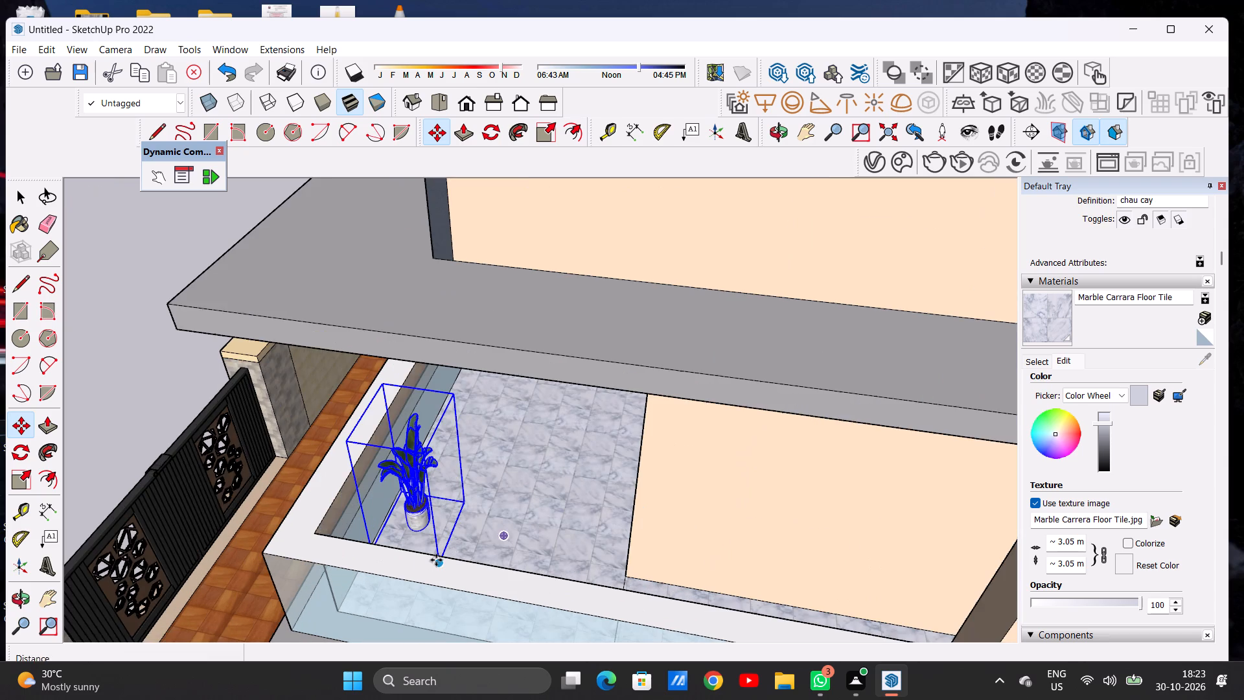
pyautogui.scroll(3, 436, 560)
pyautogui.scroll(-1, 436, 560)
pyautogui.scroll(5, 436, 560)
pyautogui.scroll(-1, 441, 556)
pyautogui.scroll(5, 441, 556)
pyautogui.moveTo(586, 517); pyautogui.dragTo(539, 519, button='middle')
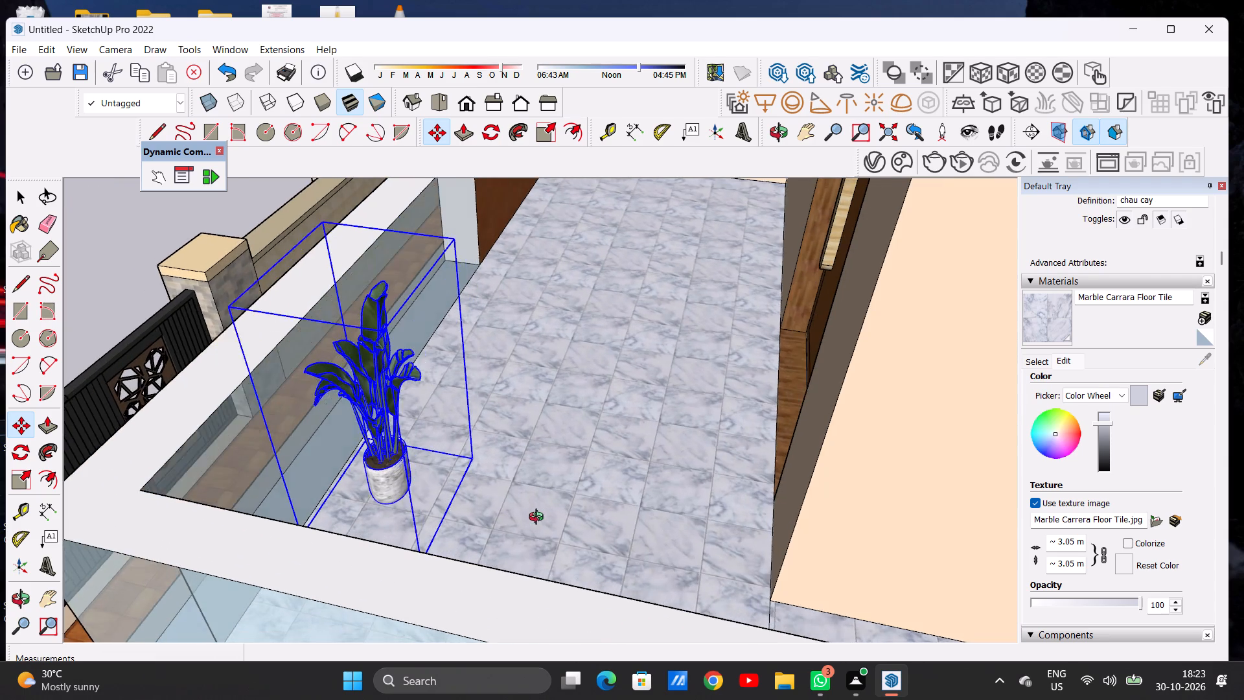
pyautogui.moveTo(539, 519); pyautogui.dragTo(437, 537, button='middle')
pyautogui.moveTo(418, 533); pyautogui.dragTo(495, 474, button='middle')
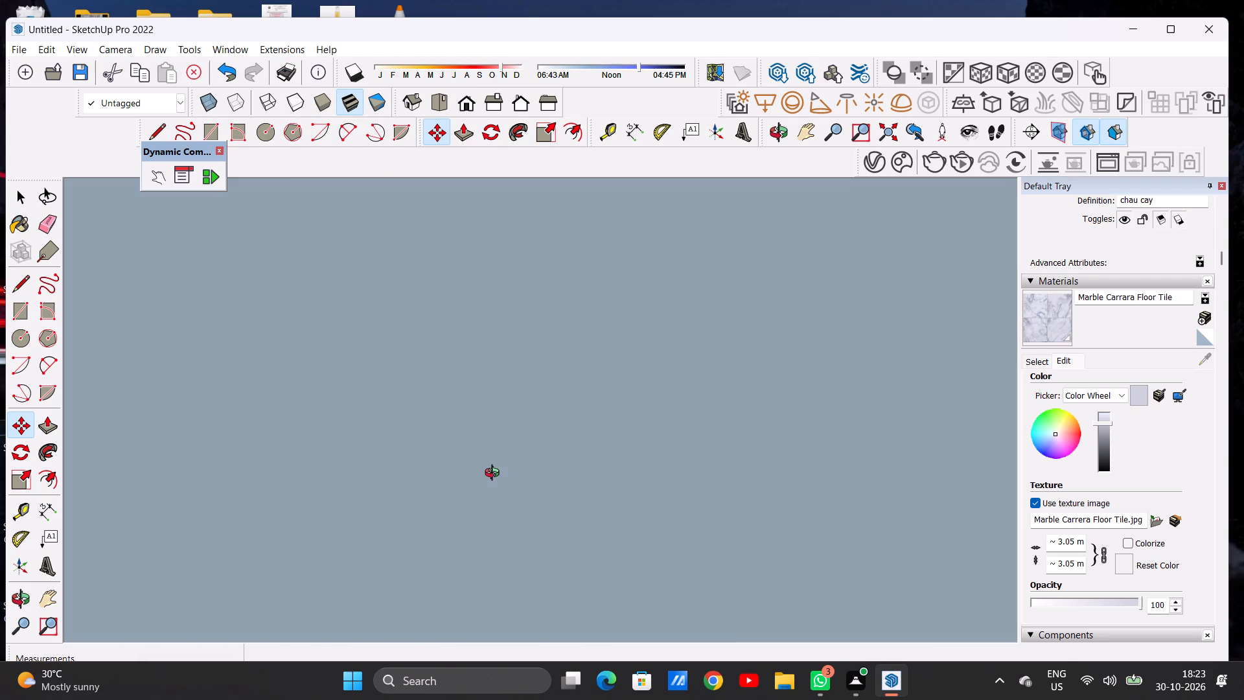
pyautogui.moveTo(495, 474); pyautogui.dragTo(500, 472, button='middle')
pyautogui.scroll(-20, 521, 470)
pyautogui.scroll(-2, 521, 470)
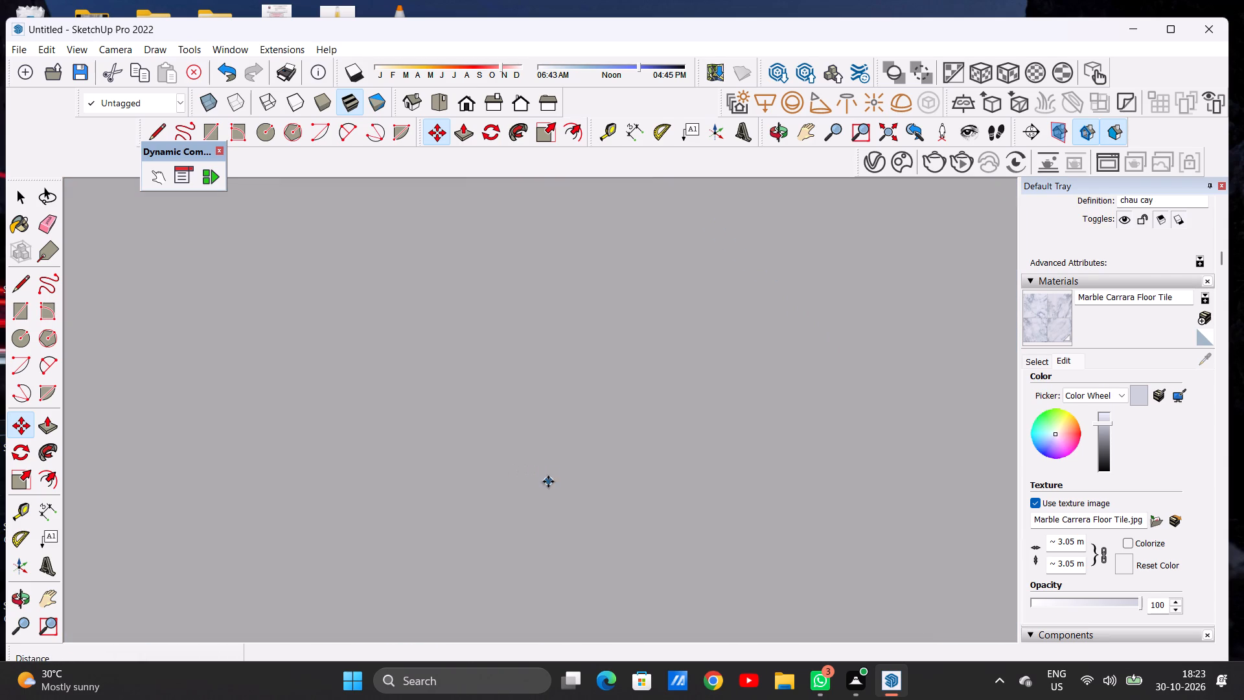
pyautogui.press('space')
pyautogui.scroll(-8, 549, 485)
pyautogui.scroll(1, 563, 500)
pyautogui.scroll(-20, 563, 500)
pyautogui.scroll(-6, 563, 500)
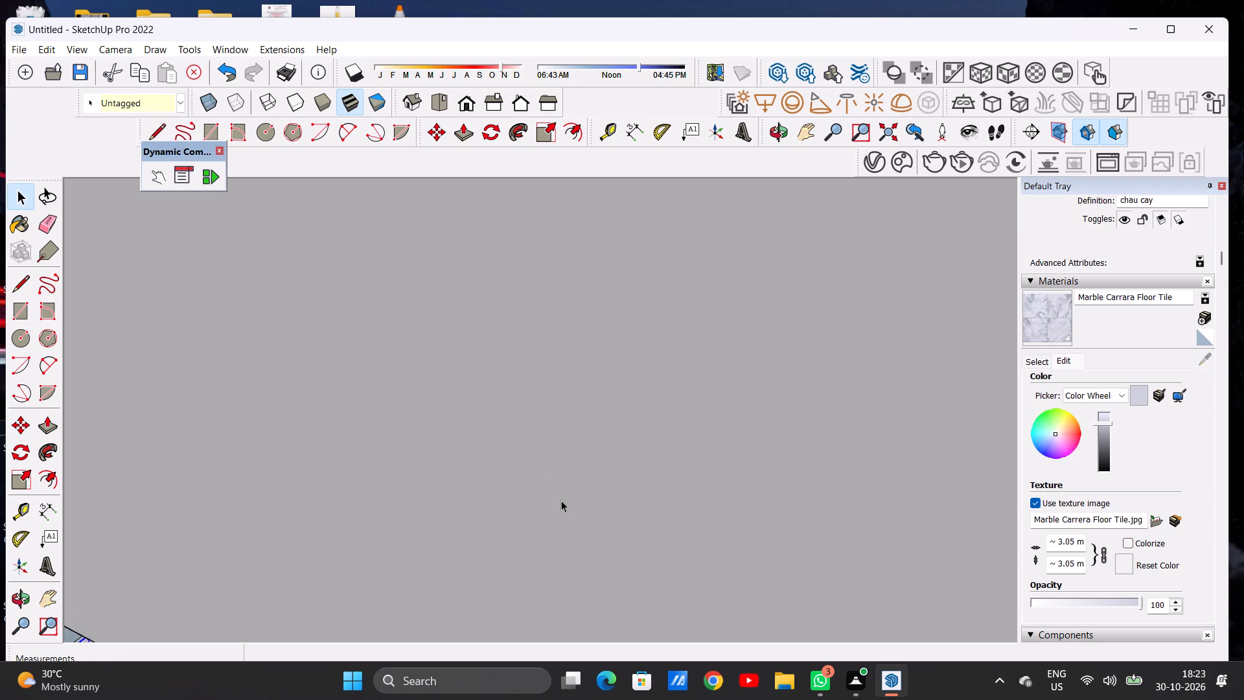
pyautogui.scroll(-20, 561, 500)
pyautogui.scroll(-20, 561, 500)
pyautogui.scroll(-4, 561, 500)
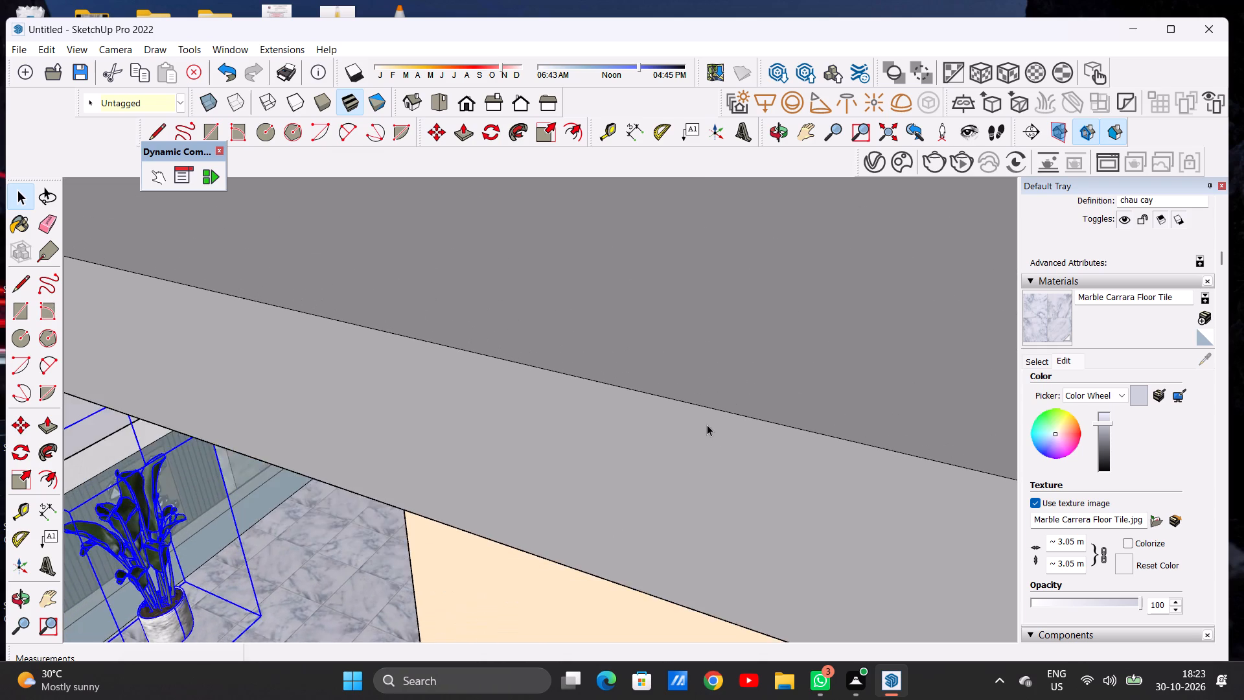
pyautogui.scroll(-4, 707, 425)
pyautogui.scroll(1, 714, 432)
pyautogui.scroll(-20, 728, 419)
pyautogui.scroll(-15, 728, 419)
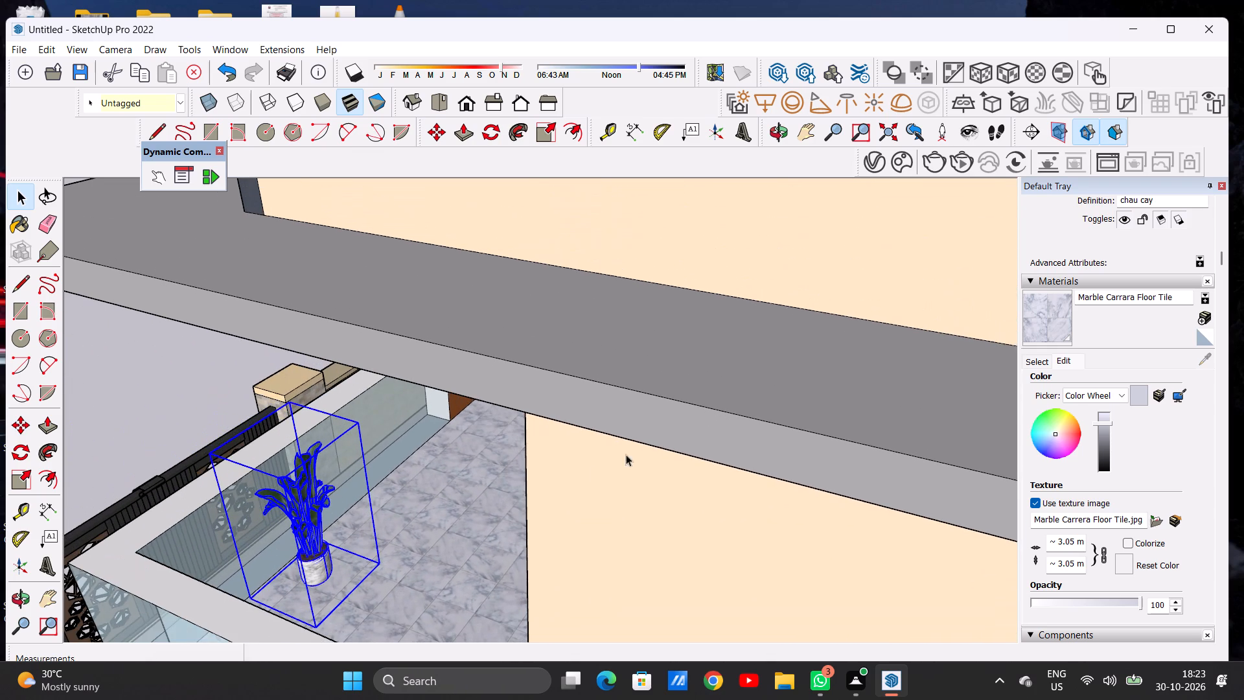
pyautogui.scroll(1, 399, 596)
pyautogui.scroll(-1, 399, 596)
pyautogui.scroll(5, 399, 596)
pyautogui.moveTo(454, 574); pyautogui.dragTo(386, 581, button='middle')
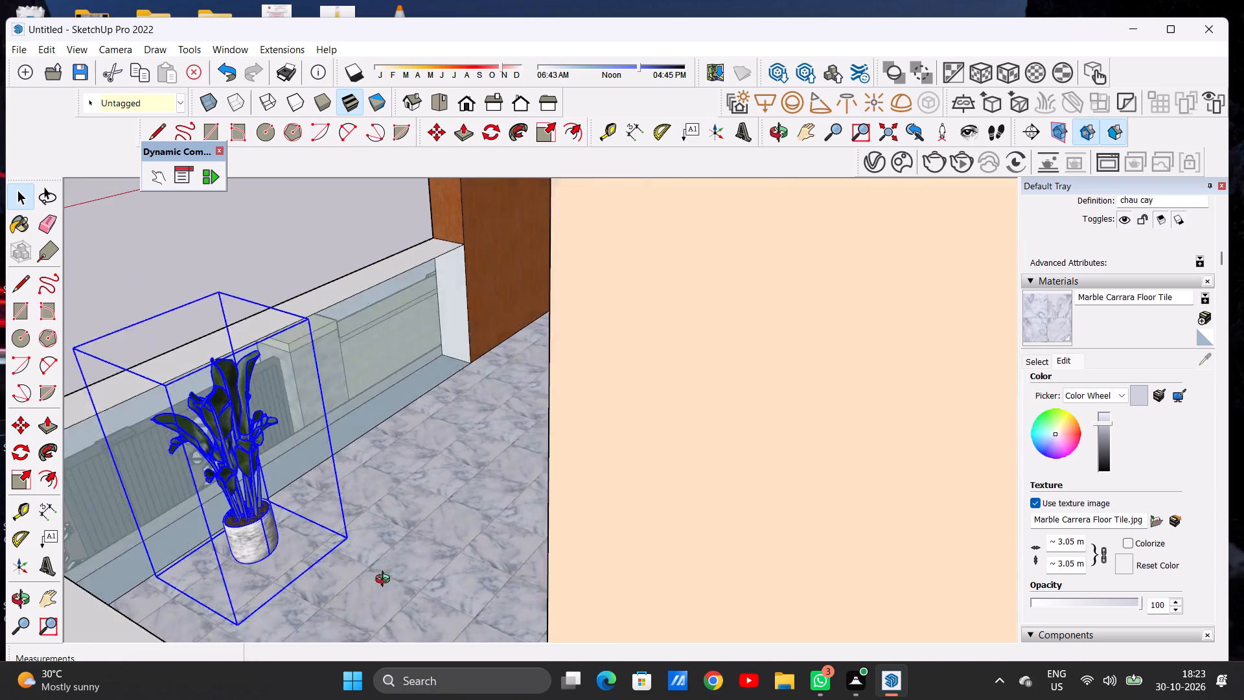
pyautogui.moveTo(386, 581); pyautogui.dragTo(368, 585, button='middle')
pyautogui.press('m')
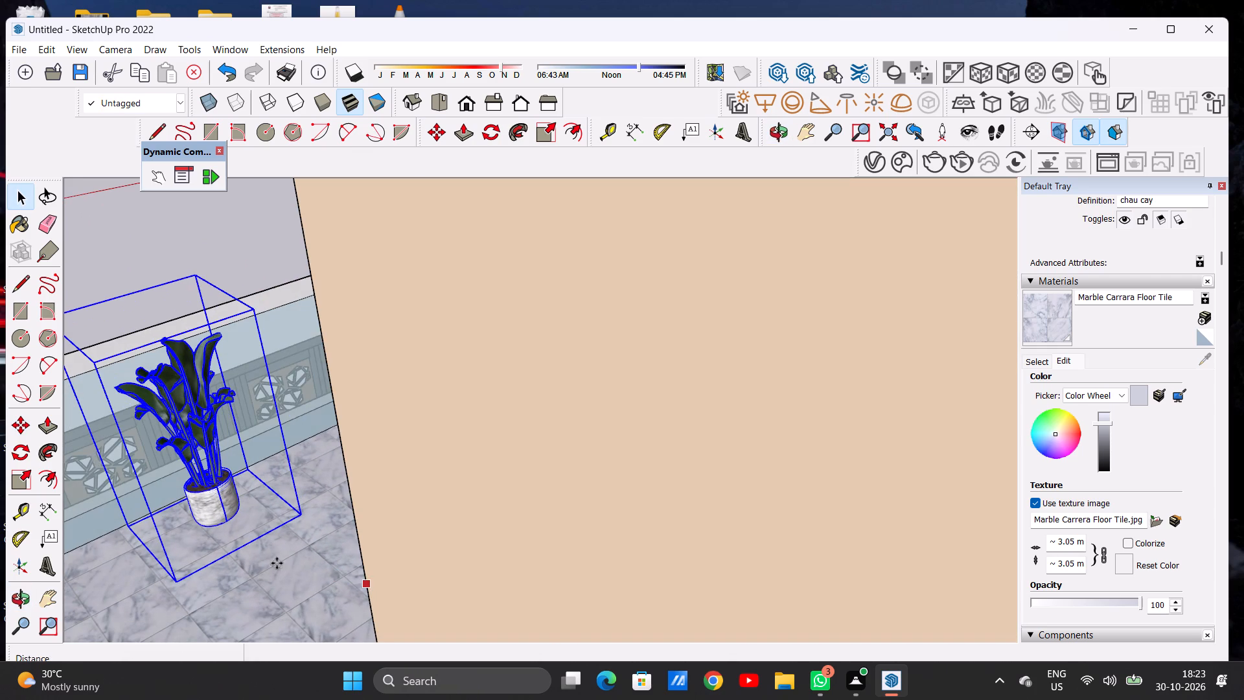
pyautogui.click(176, 581)
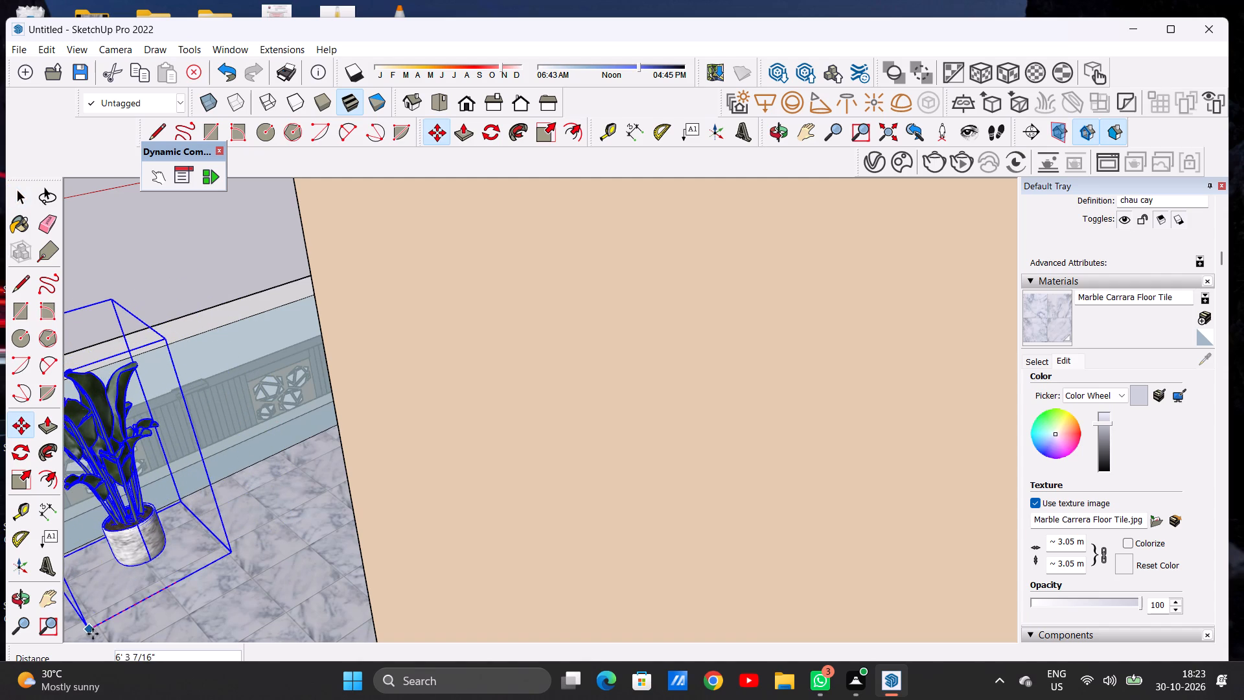
pyautogui.click(76, 641)
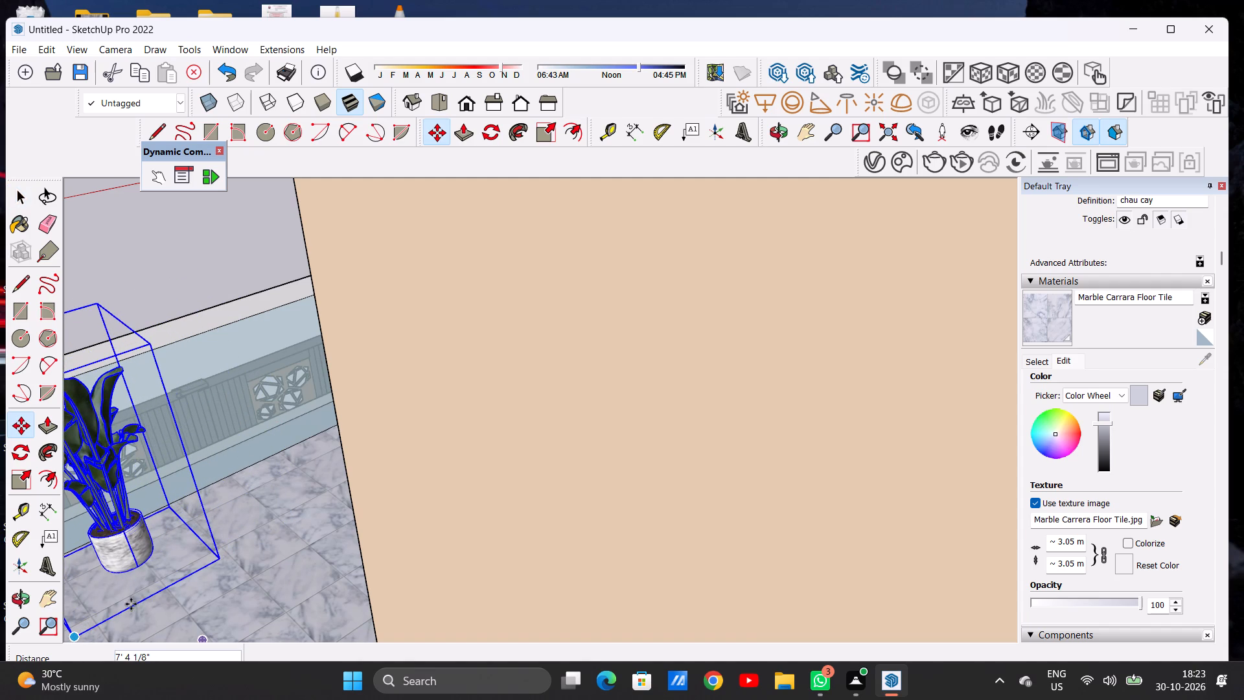
pyautogui.press('space')
# Switch to the standard Front view of the house and deselect the balcony plant.
pyautogui.scroll(-8, 343, 486)
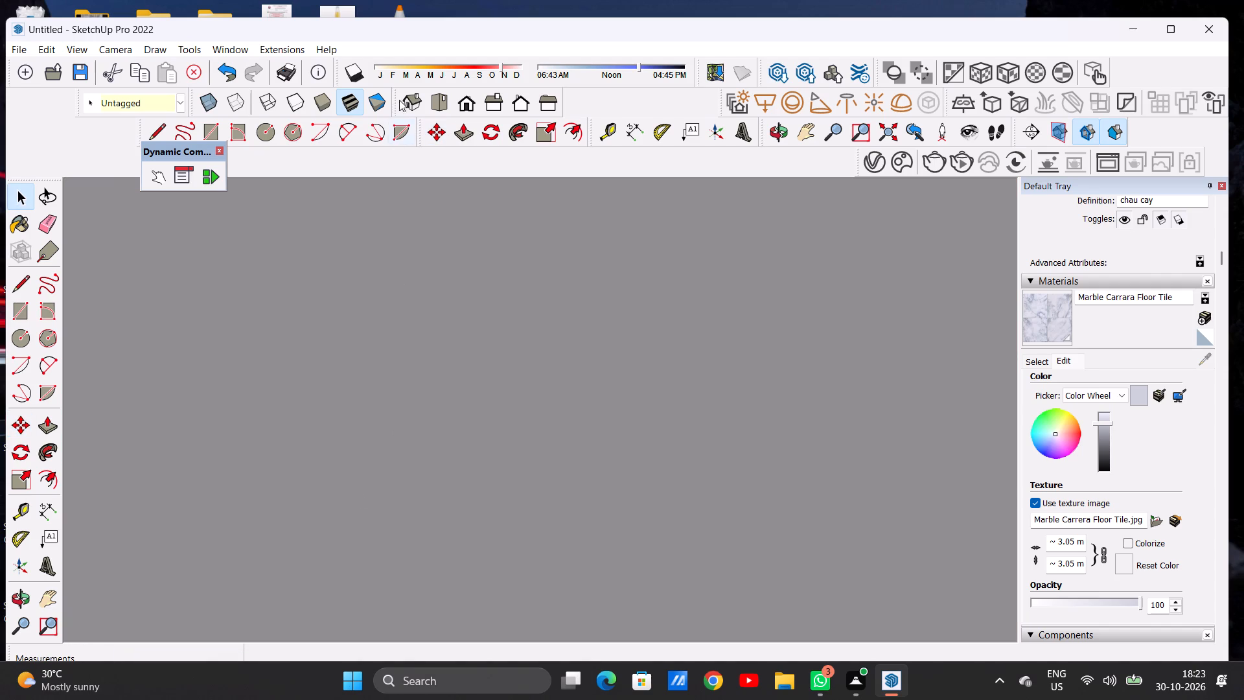
pyautogui.click(458, 106)
pyautogui.scroll(-6, 468, 390)
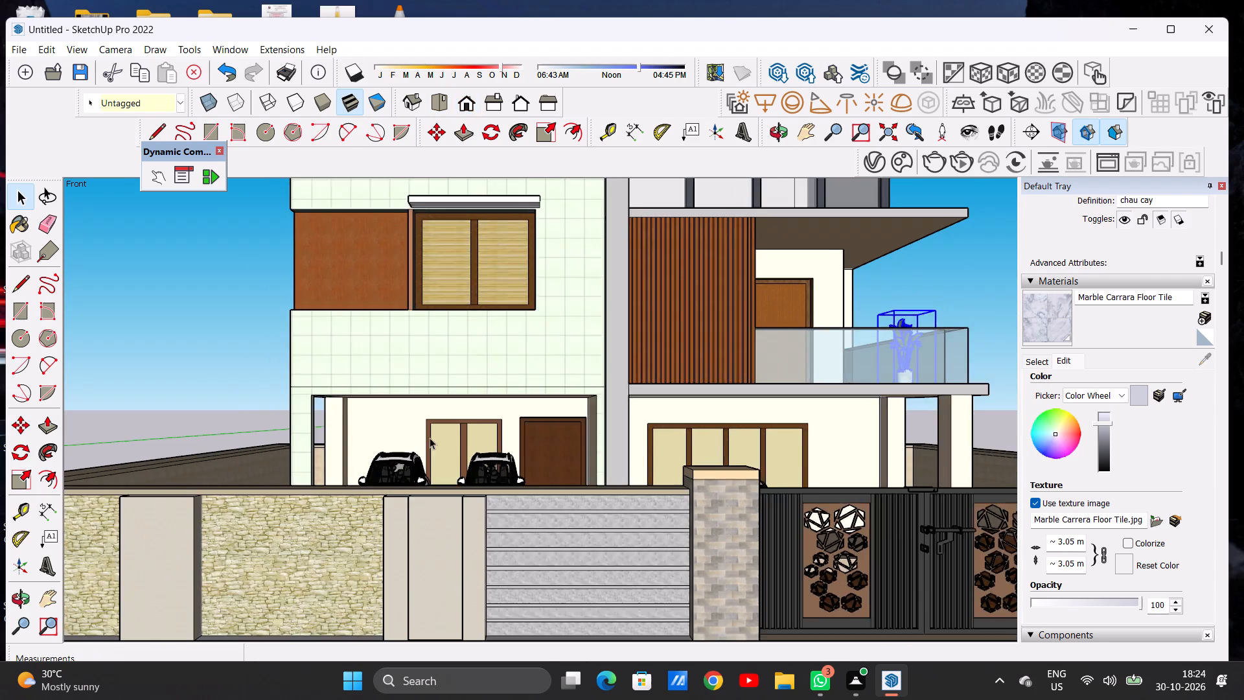
pyautogui.scroll(-4, 424, 439)
pyautogui.scroll(4, 858, 311)
pyautogui.click(862, 324)
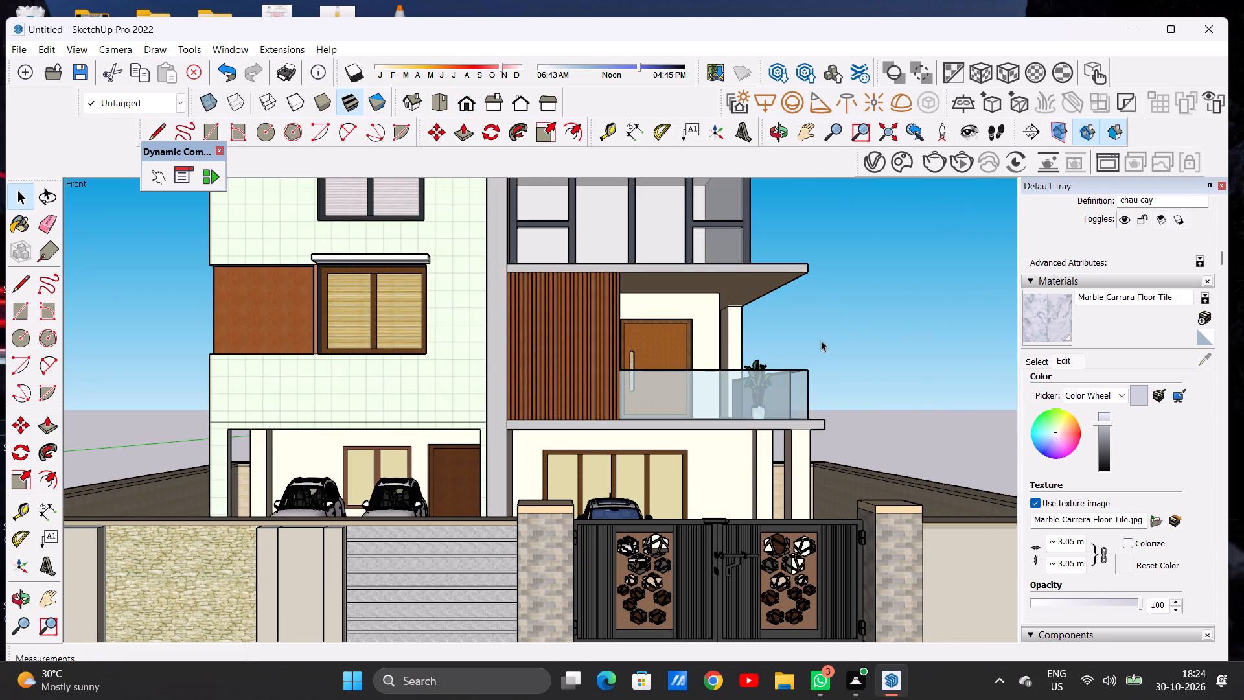
# Examine the potted plant's placement behind the balcony's glass railing from several angles and against the whole facade.
pyautogui.moveTo(778, 369); pyautogui.dragTo(785, 389, button='middle')
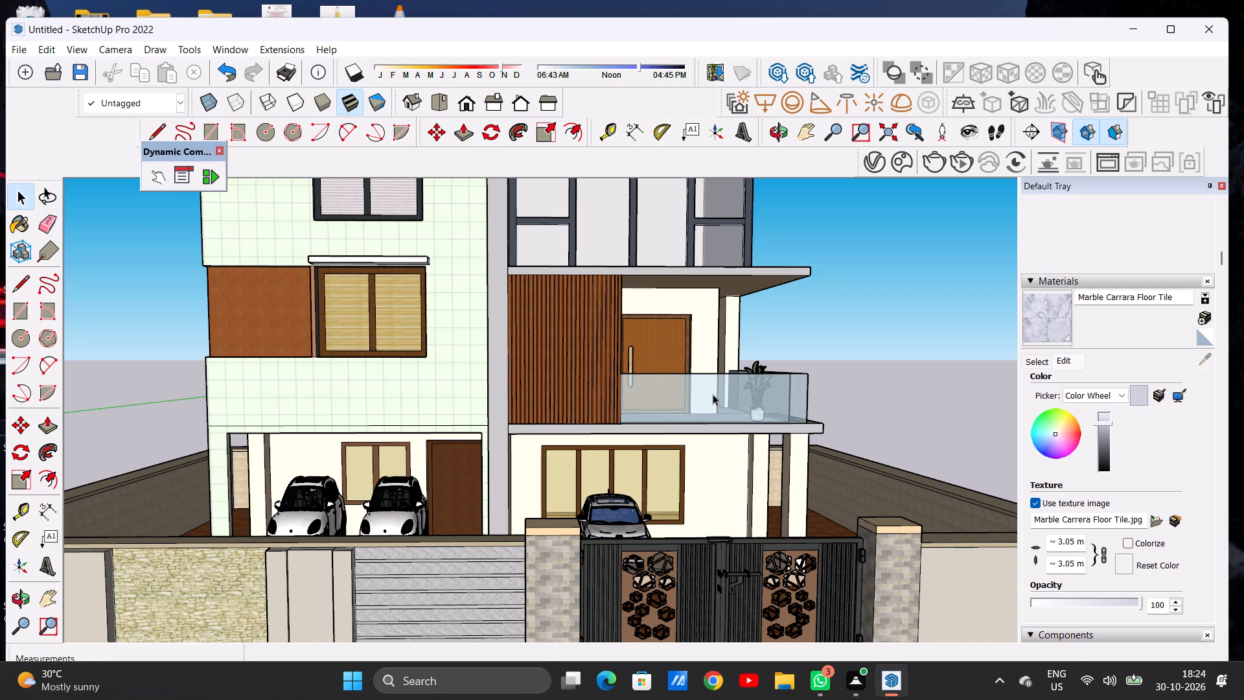
pyautogui.scroll(18, 794, 374)
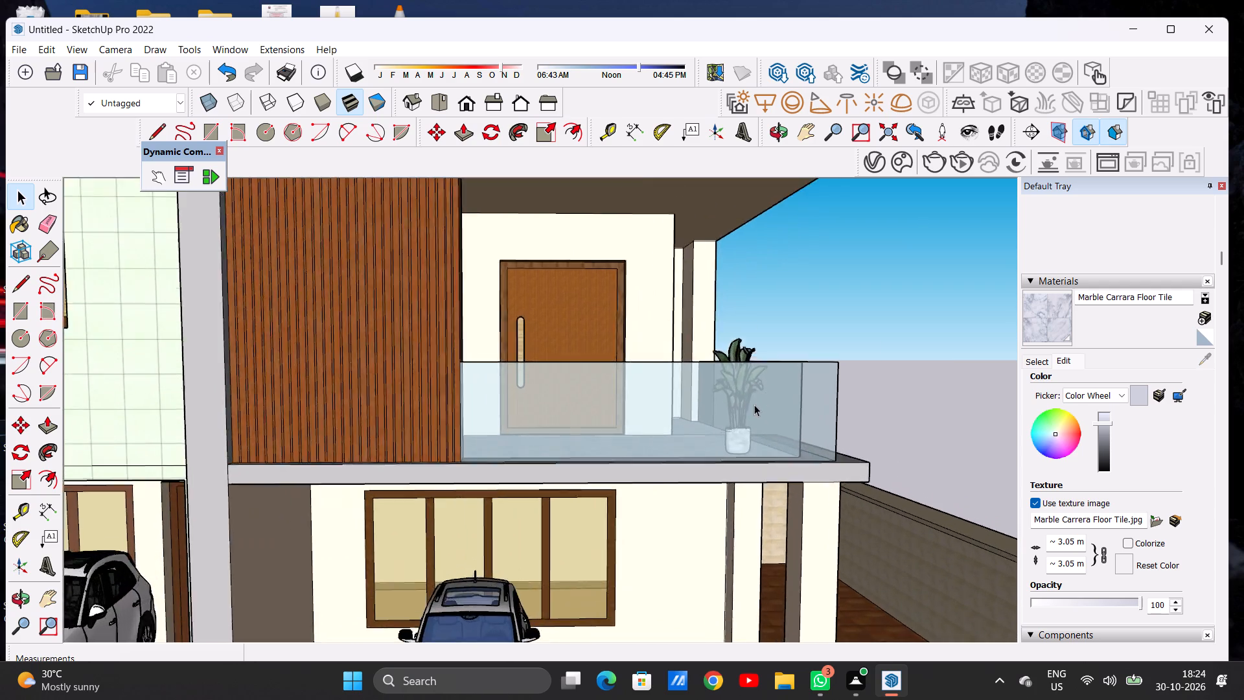
pyautogui.scroll(4, 754, 404)
pyautogui.scroll(-7, 714, 352)
pyautogui.moveTo(712, 351); pyautogui.dragTo(702, 485, button='middle')
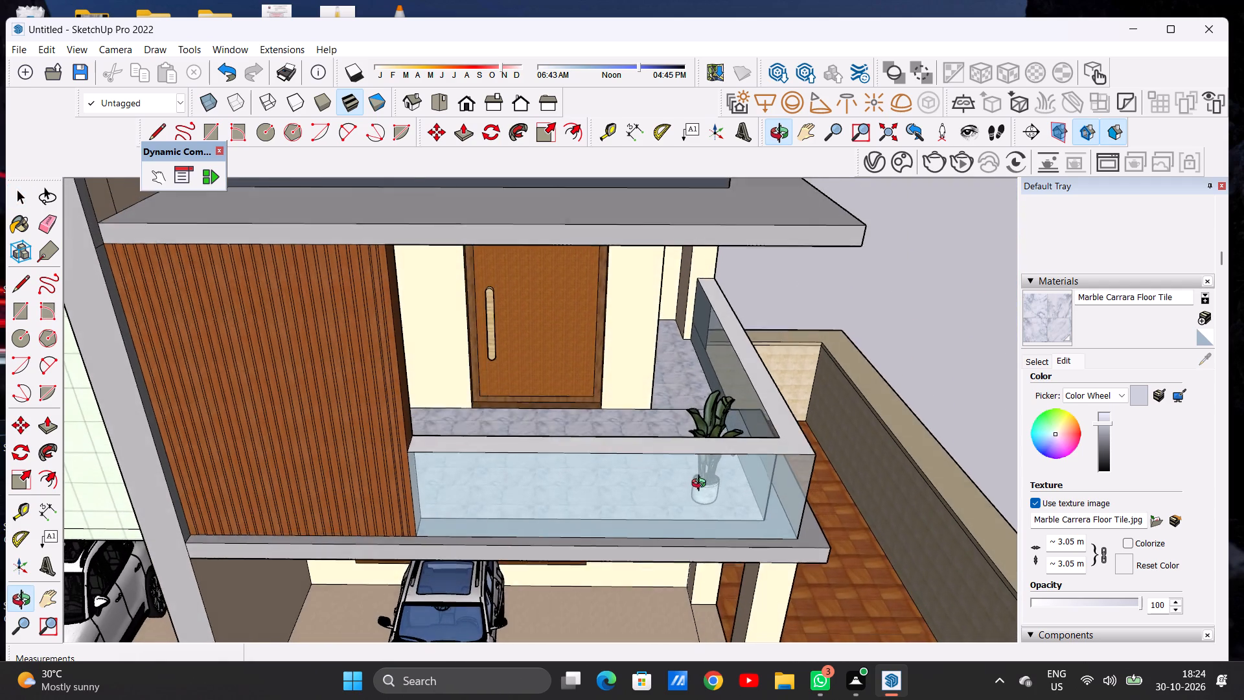
pyautogui.moveTo(702, 485); pyautogui.dragTo(701, 472, button='middle')
pyautogui.scroll(-7, 687, 421)
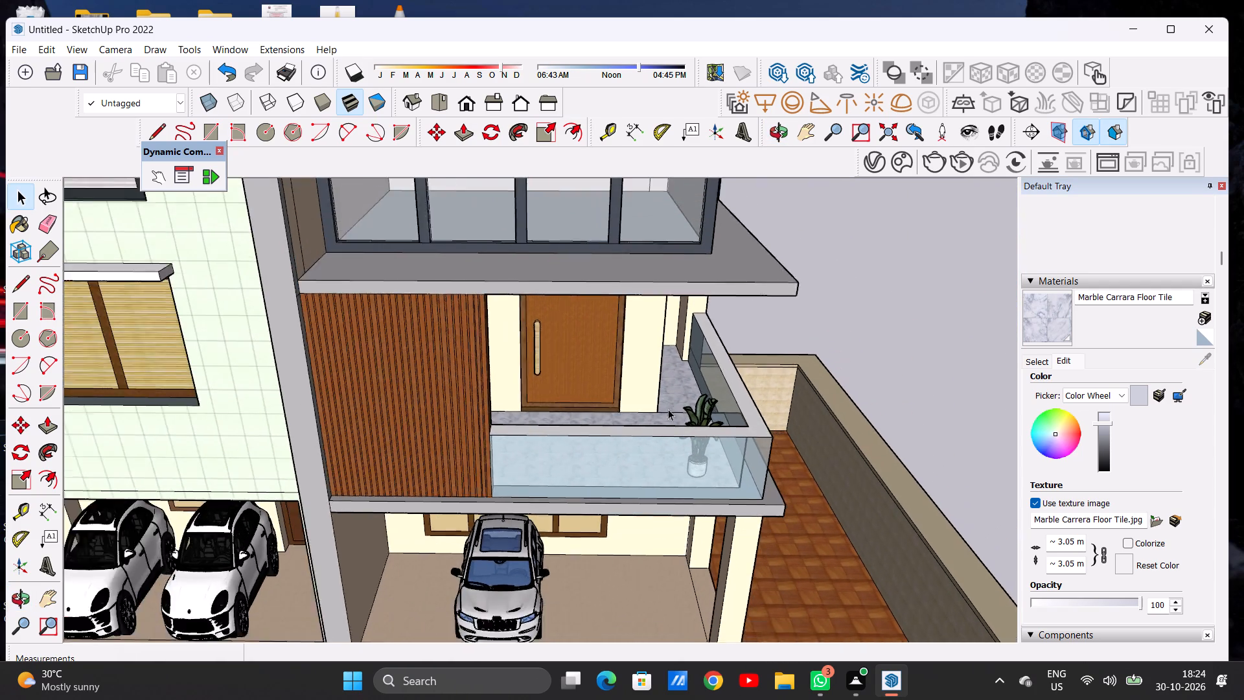
pyautogui.scroll(-2, 668, 409)
pyautogui.scroll(6, 715, 406)
pyautogui.moveTo(750, 412); pyautogui.dragTo(660, 422, button='middle')
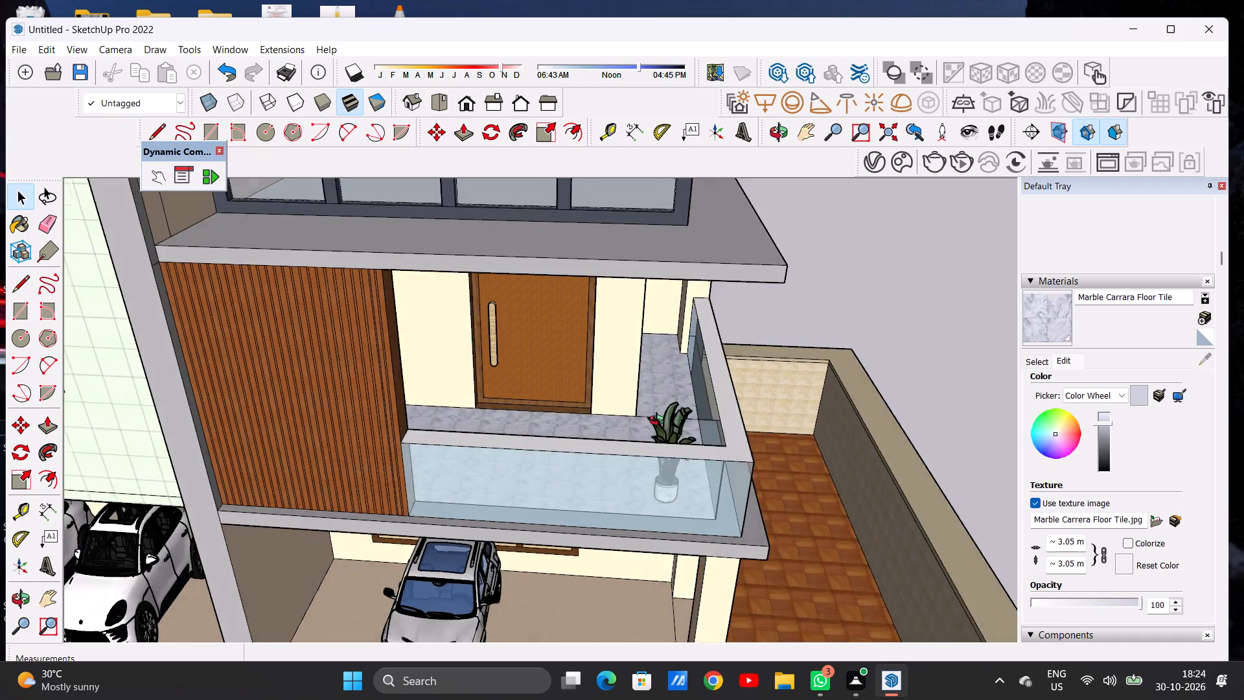
pyautogui.moveTo(660, 422); pyautogui.dragTo(492, 423, button='middle')
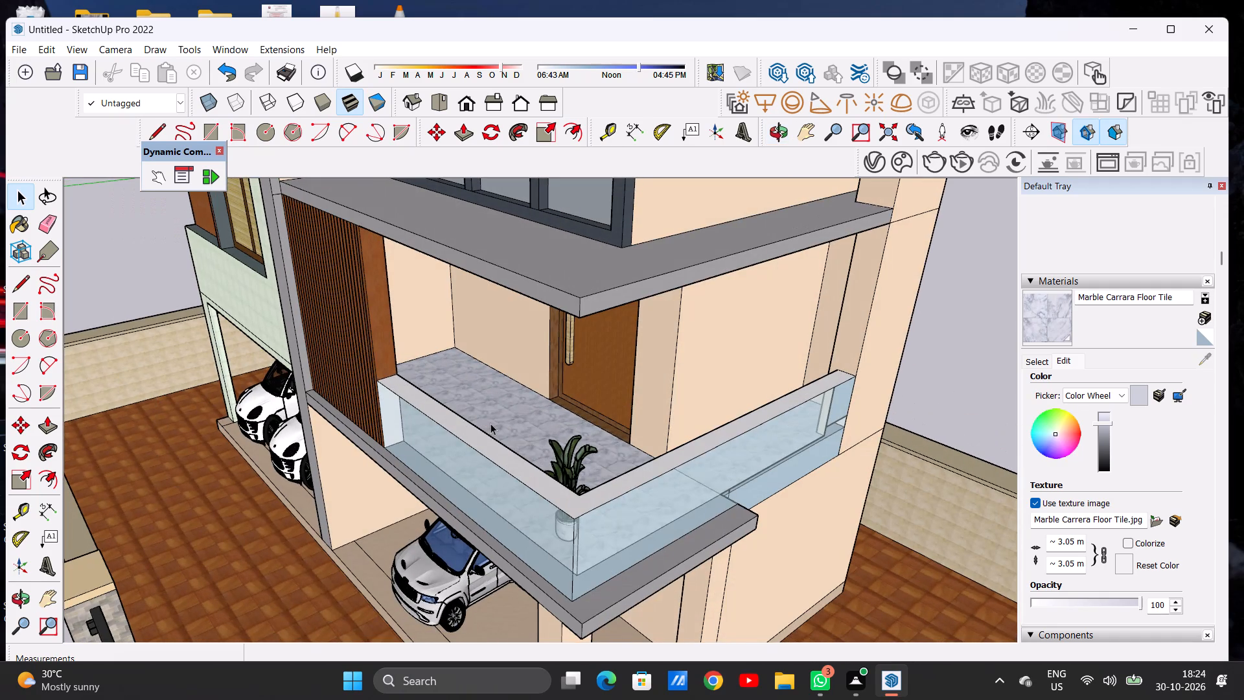
pyautogui.scroll(-5, 578, 444)
pyautogui.scroll(-5, 634, 426)
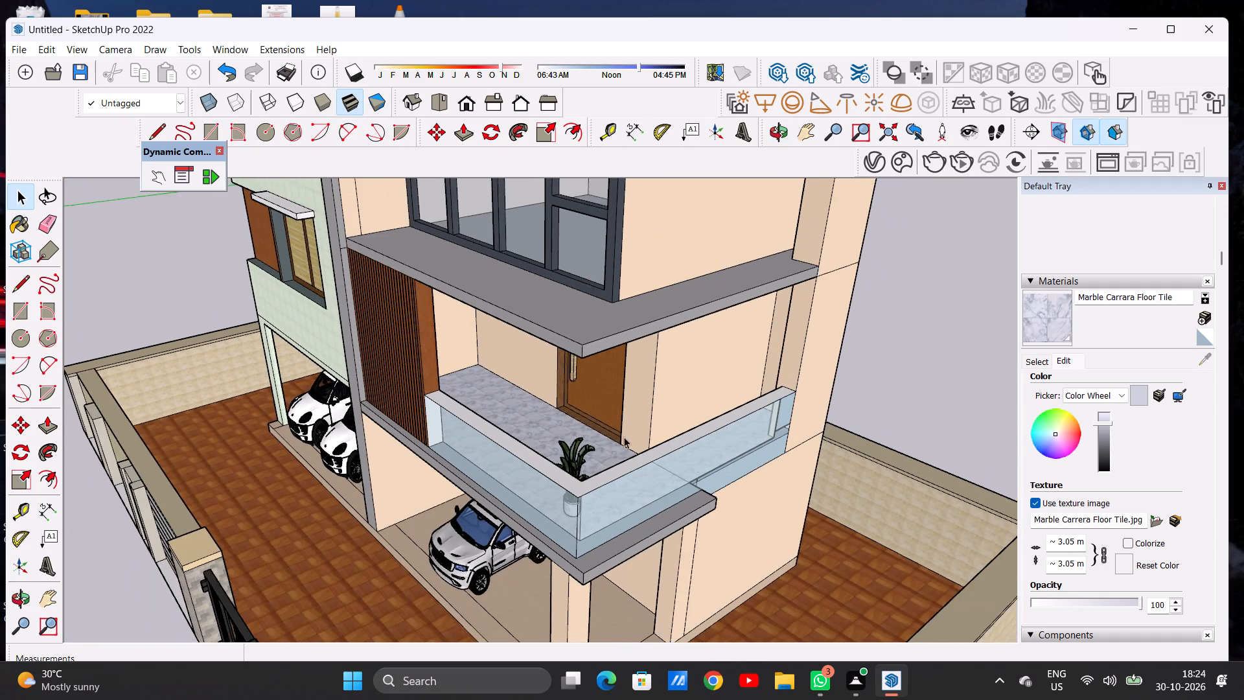
pyautogui.scroll(-2, 624, 437)
pyautogui.moveTo(545, 443); pyautogui.dragTo(793, 358, button='middle')
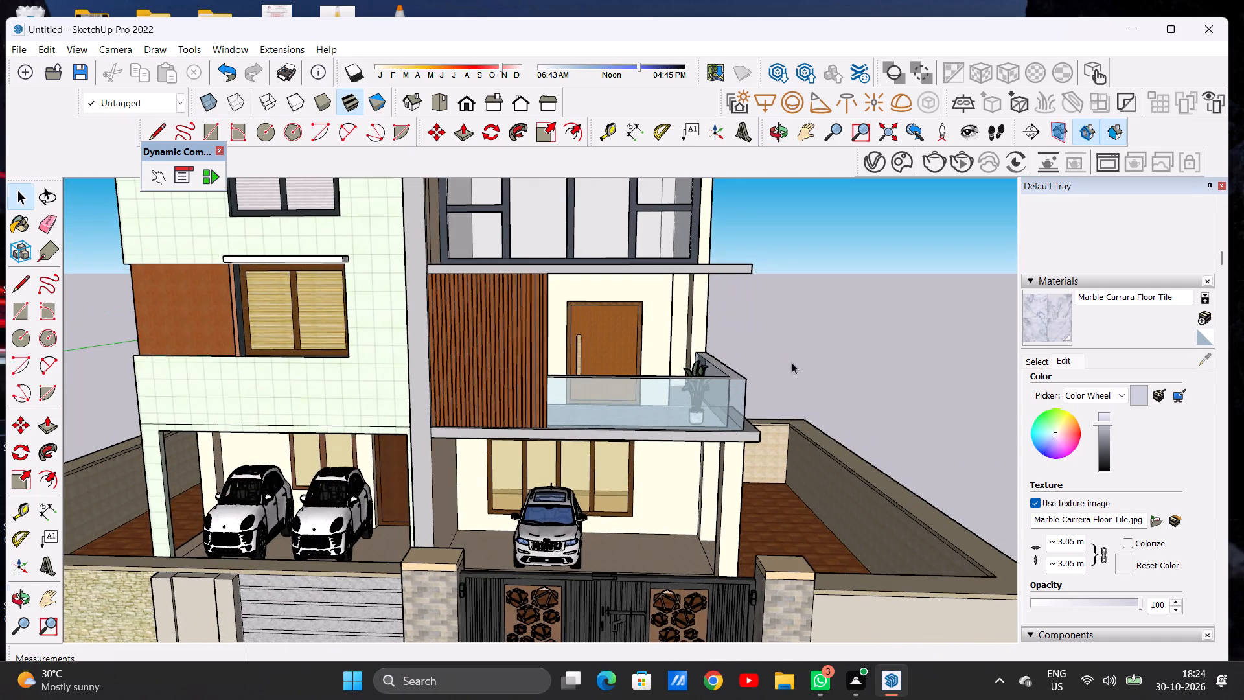
pyautogui.scroll(-6, 645, 463)
pyautogui.scroll(-17, 635, 479)
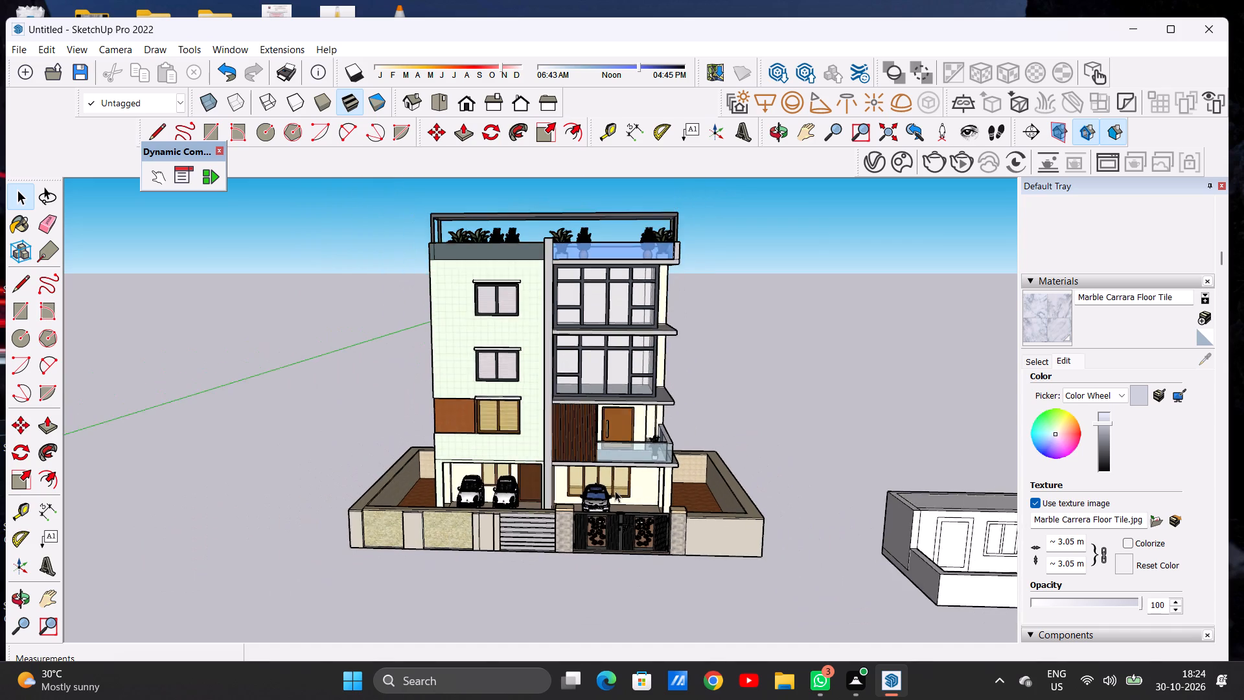
pyautogui.scroll(-2, 615, 491)
pyautogui.scroll(15, 618, 482)
pyautogui.scroll(6, 662, 443)
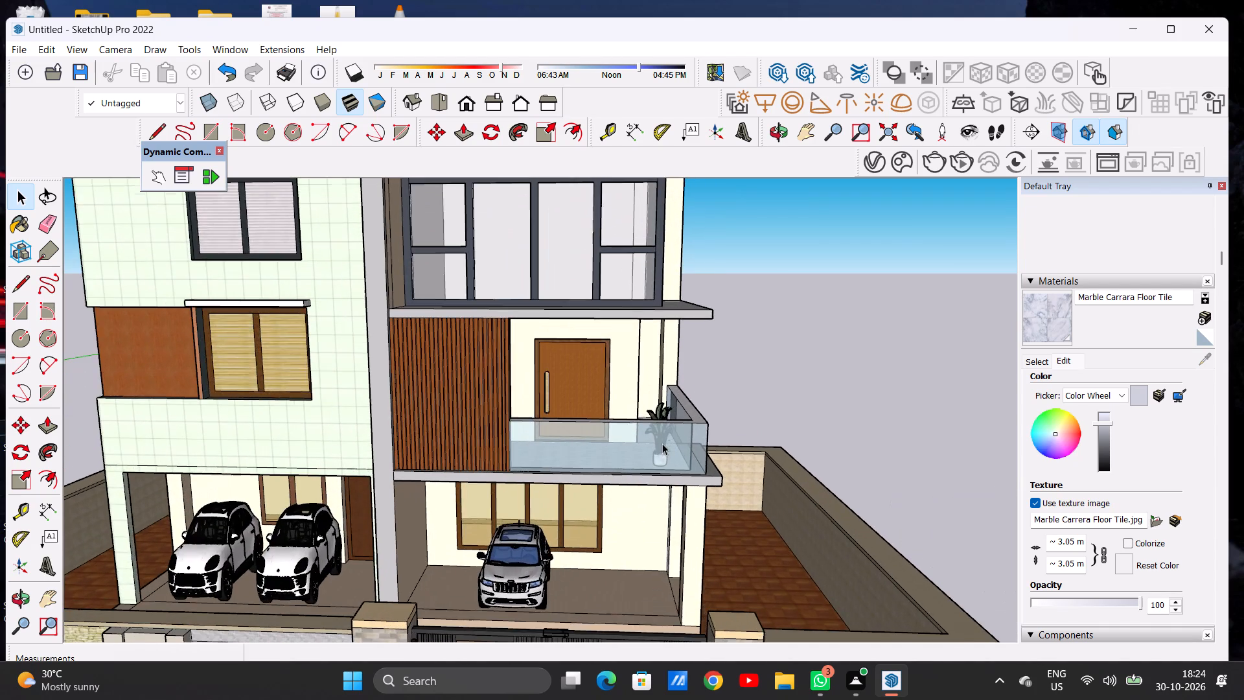
pyautogui.scroll(2, 662, 441)
pyautogui.scroll(-1, 661, 440)
pyautogui.scroll(11, 661, 440)
pyautogui.moveTo(707, 390); pyautogui.dragTo(588, 443, button='middle')
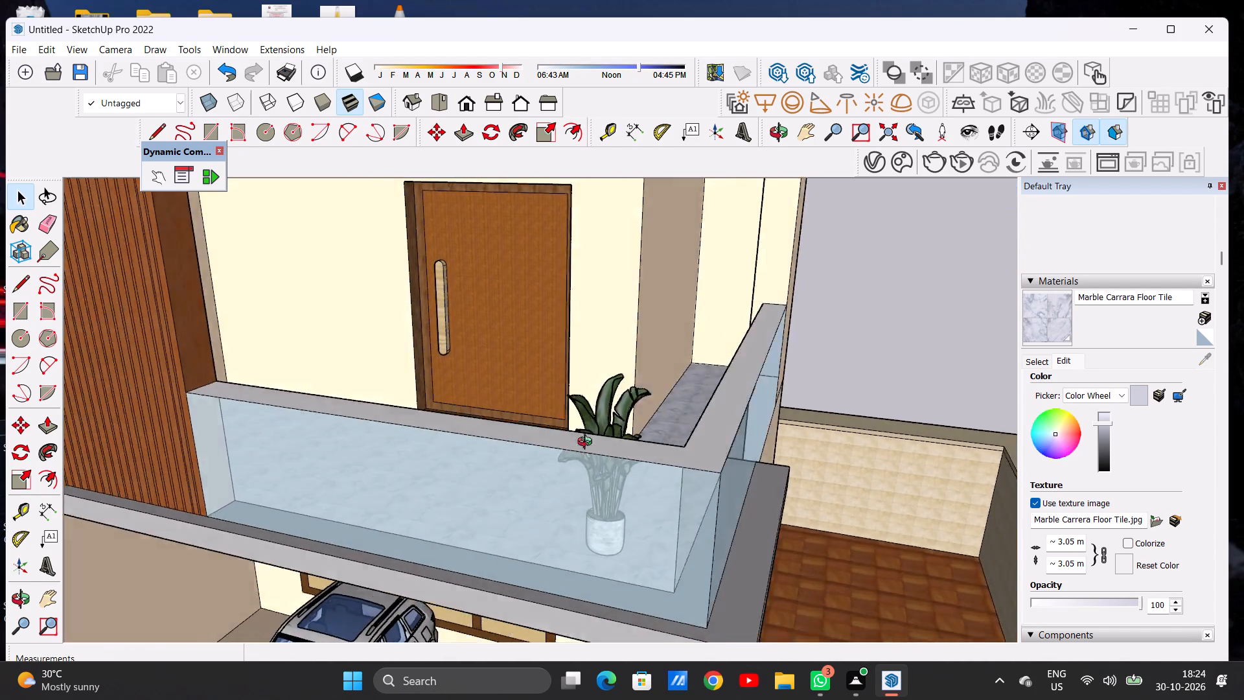
pyautogui.moveTo(588, 443); pyautogui.dragTo(703, 417, button='middle')
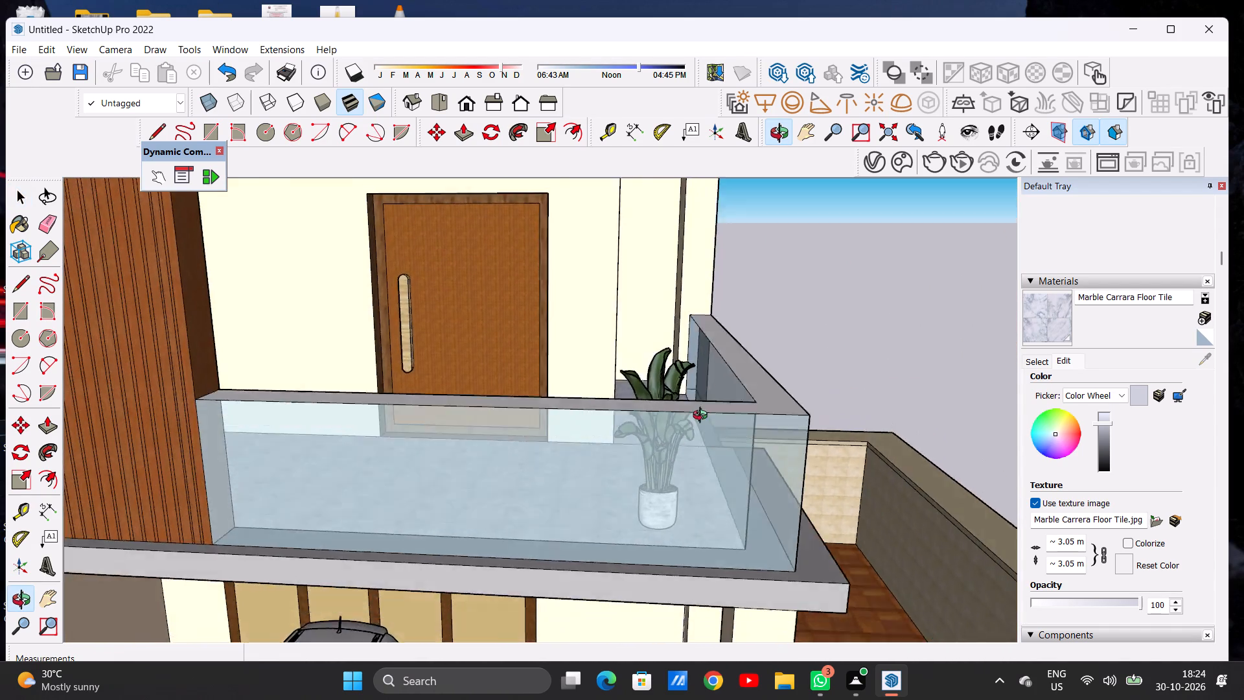
# Examine the house's front facade, parked cars, gate and boundary wall from the front and from the balcony corner.
pyautogui.moveTo(703, 417); pyautogui.dragTo(704, 399, button='middle')
pyautogui.scroll(-11, 667, 437)
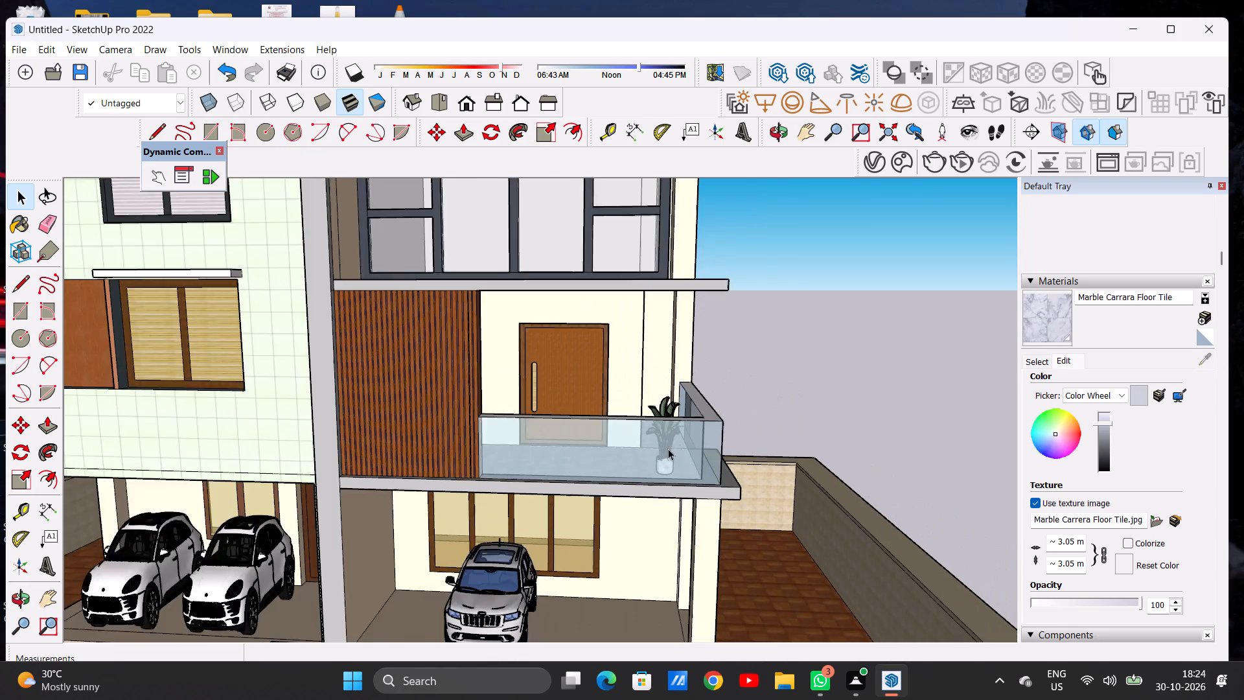
pyautogui.scroll(-20, 668, 449)
pyautogui.scroll(-5, 668, 449)
pyautogui.scroll(-3, 597, 471)
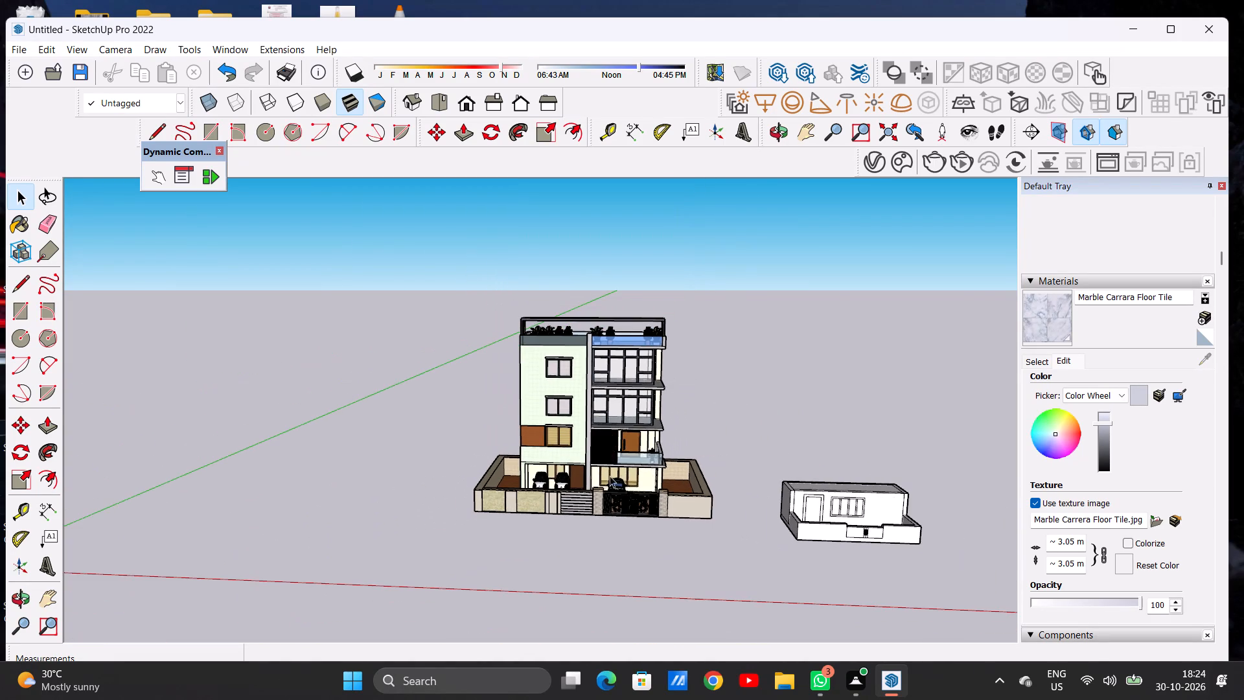
pyautogui.scroll(15, 626, 483)
pyautogui.scroll(6, 621, 487)
pyautogui.scroll(-1, 621, 487)
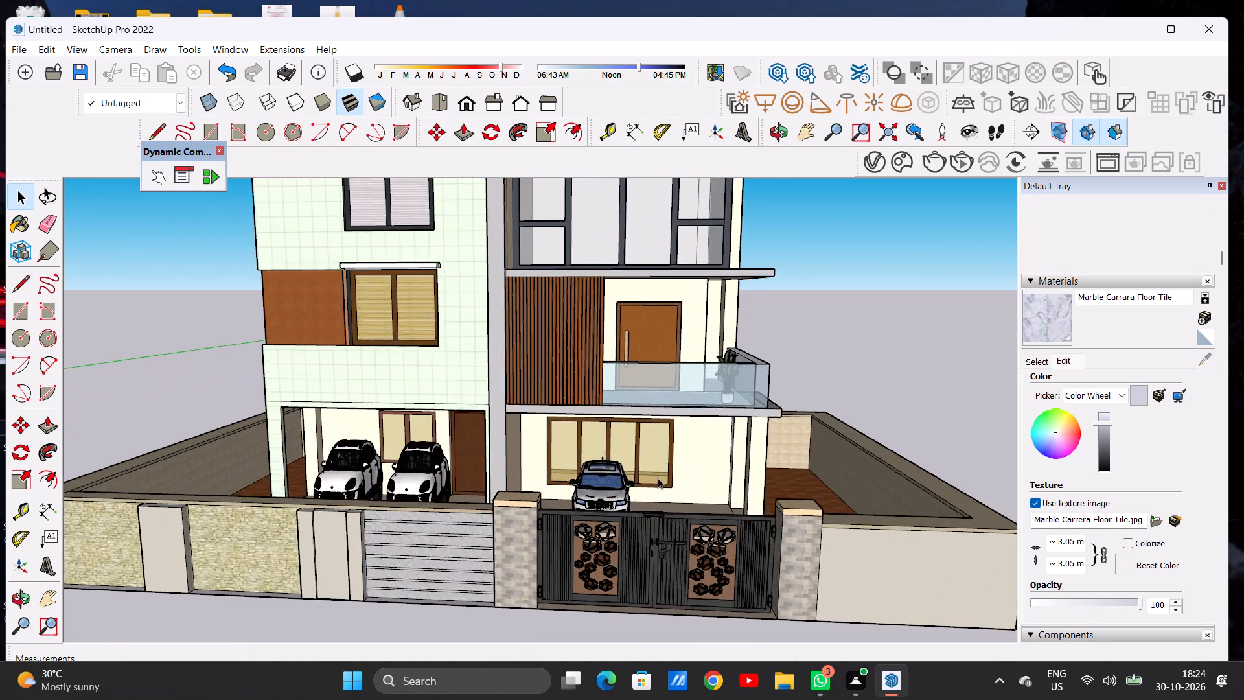
pyautogui.moveTo(675, 476); pyautogui.dragTo(439, 589, button='middle')
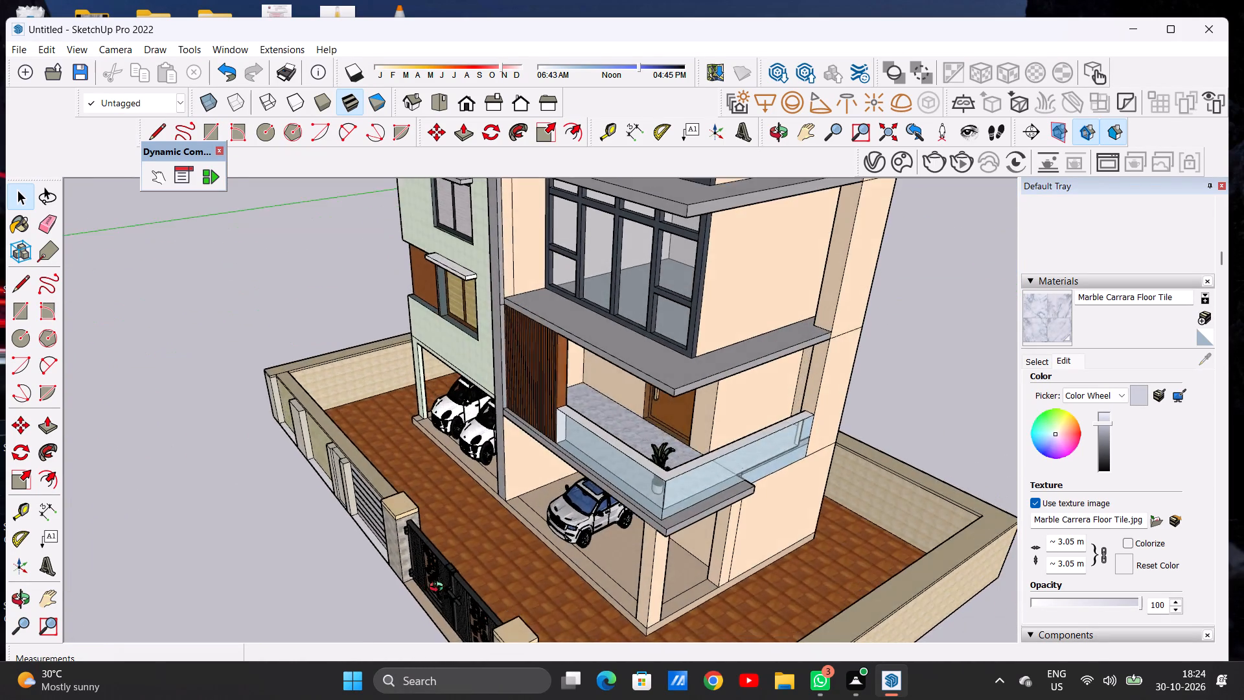
pyautogui.moveTo(439, 589); pyautogui.dragTo(689, 492, button='middle')
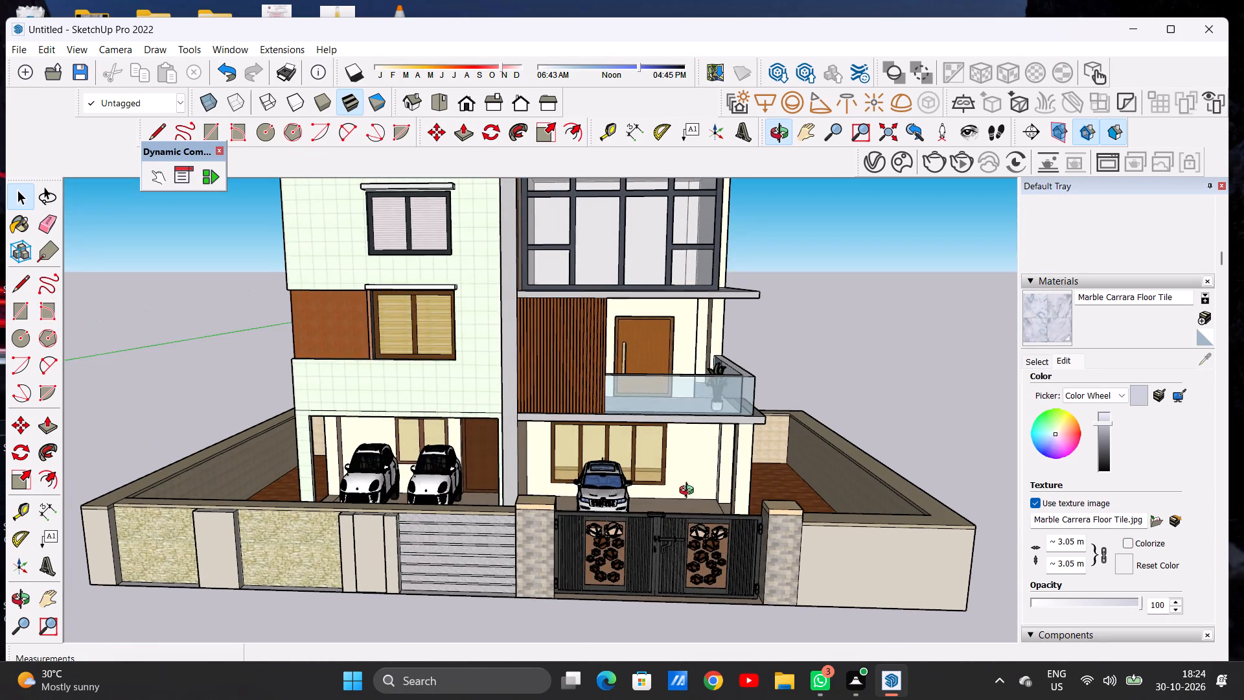
pyautogui.moveTo(689, 492); pyautogui.dragTo(689, 488, button='middle')
pyautogui.scroll(-9, 582, 521)
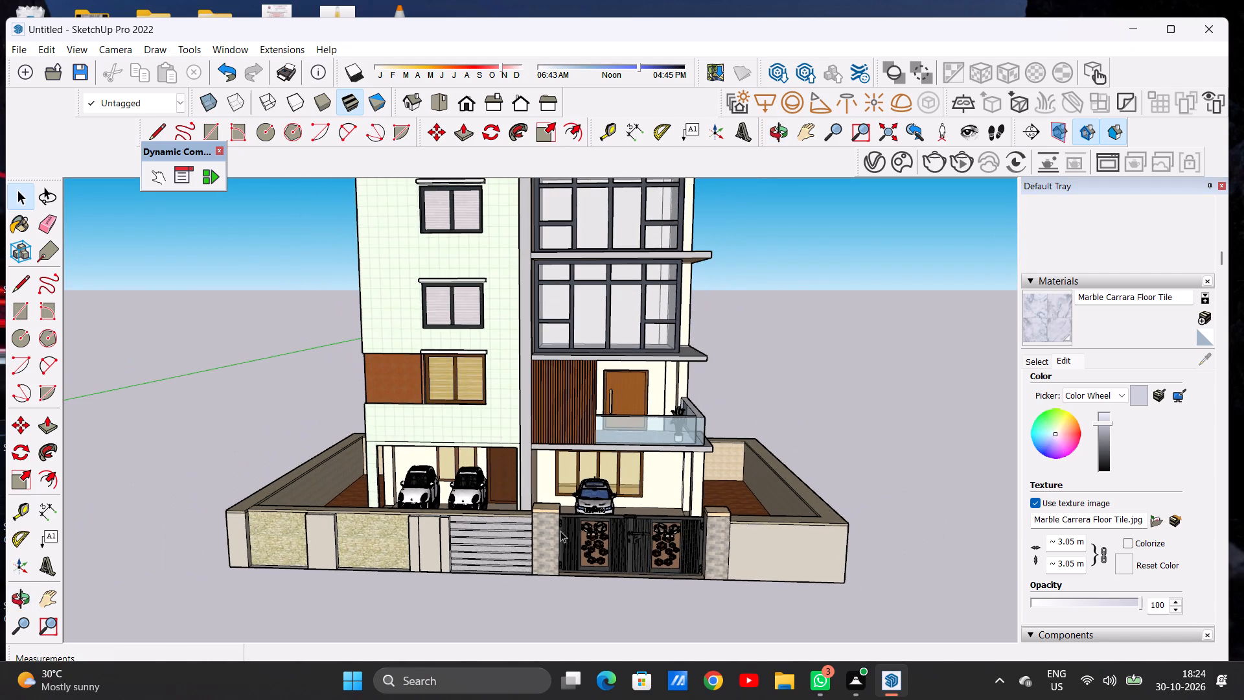
pyautogui.scroll(-7, 555, 534)
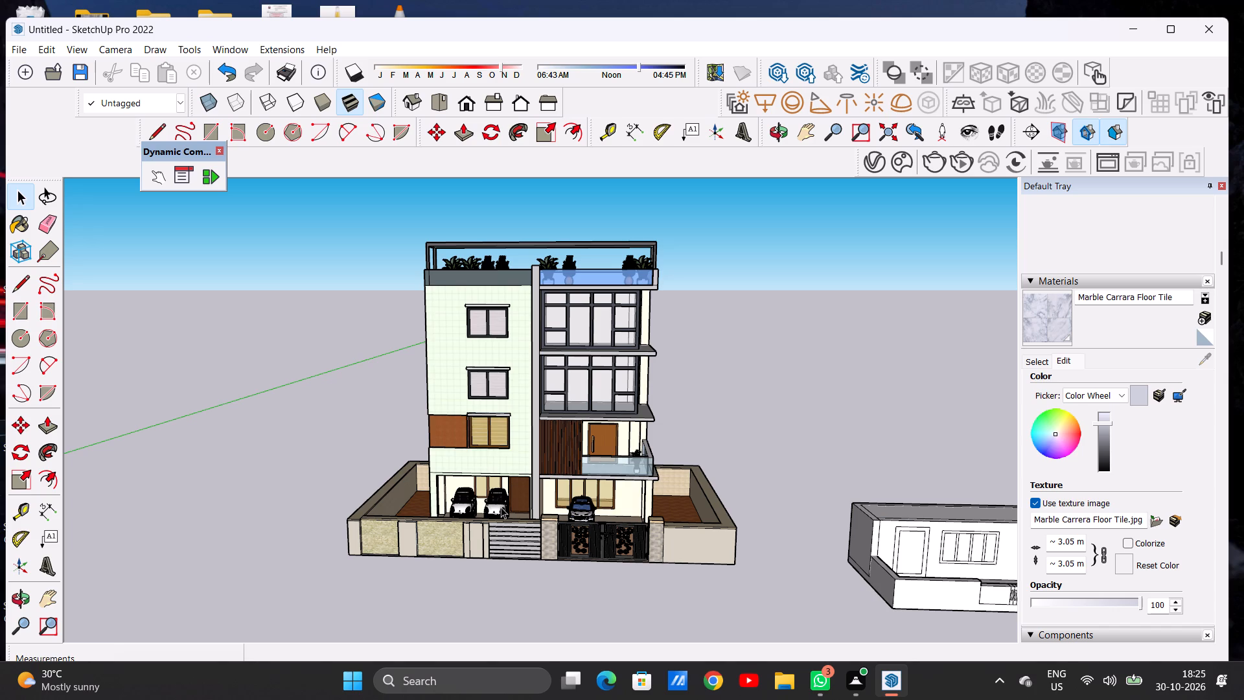
# Compare the first-floor balcony and its potted plant close up with the whole front facade.
pyautogui.scroll(-7, 534, 506)
pyautogui.scroll(8, 535, 495)
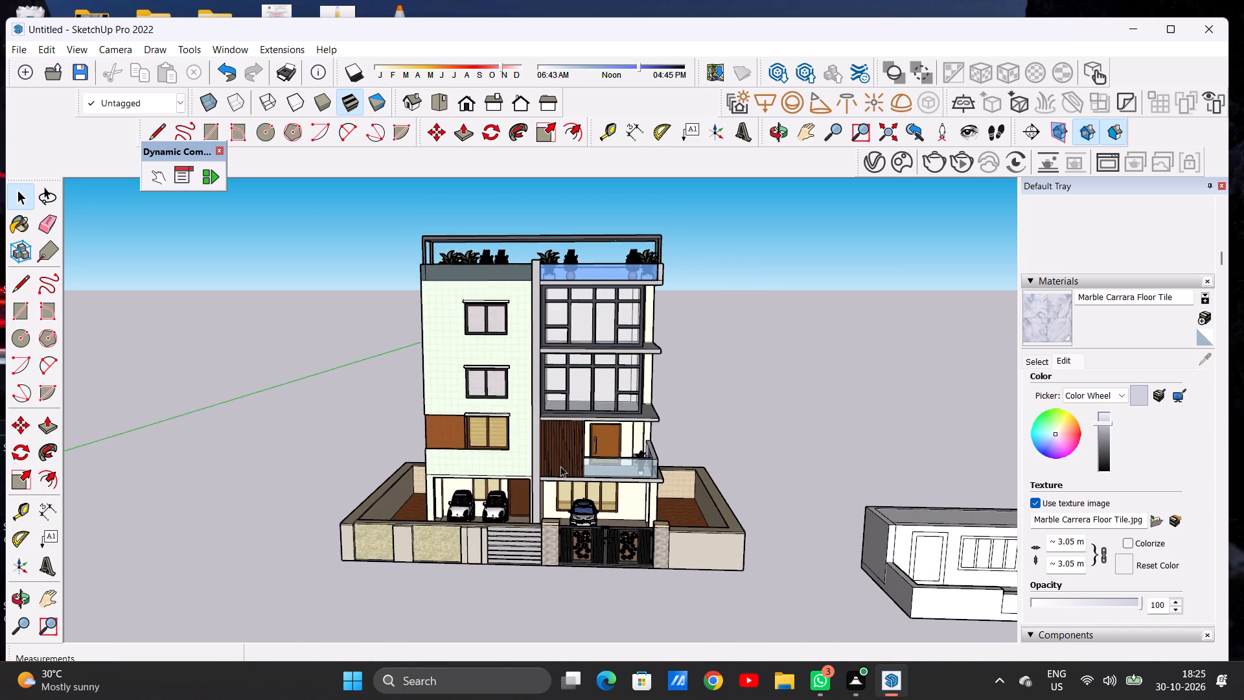
pyautogui.scroll(6, 563, 457)
pyautogui.scroll(6, 627, 441)
pyautogui.scroll(8, 722, 447)
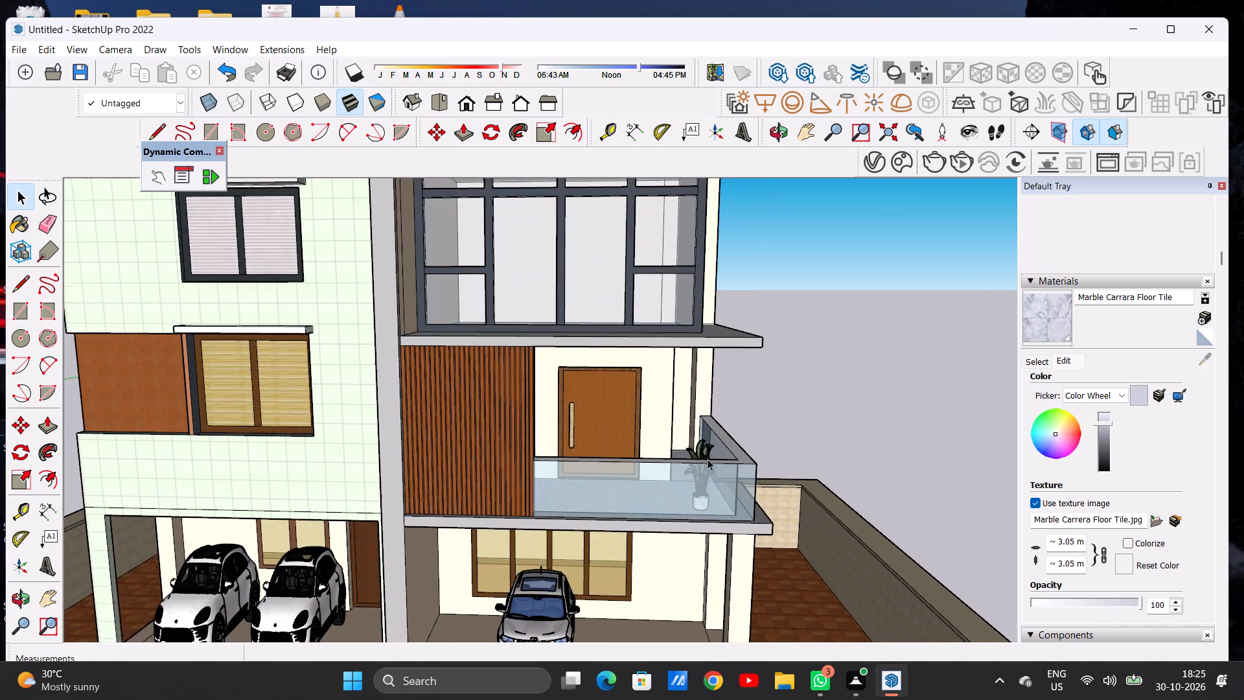
pyautogui.scroll(-8, 654, 484)
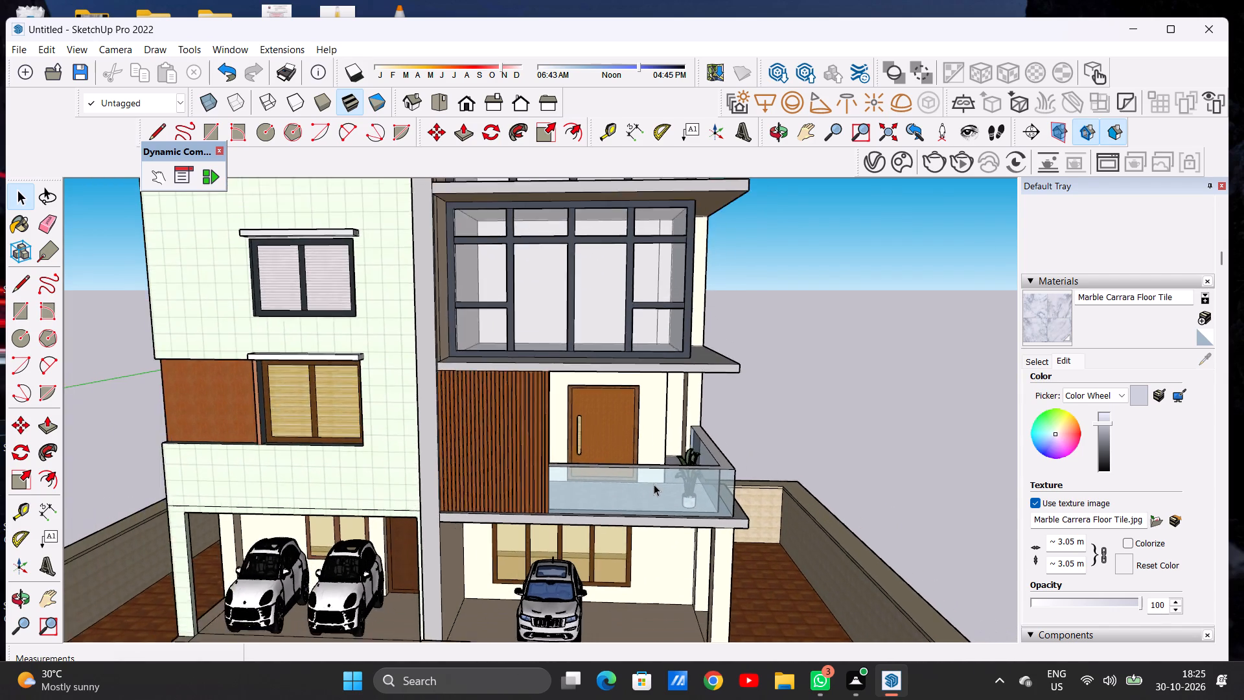
pyautogui.scroll(-16, 654, 484)
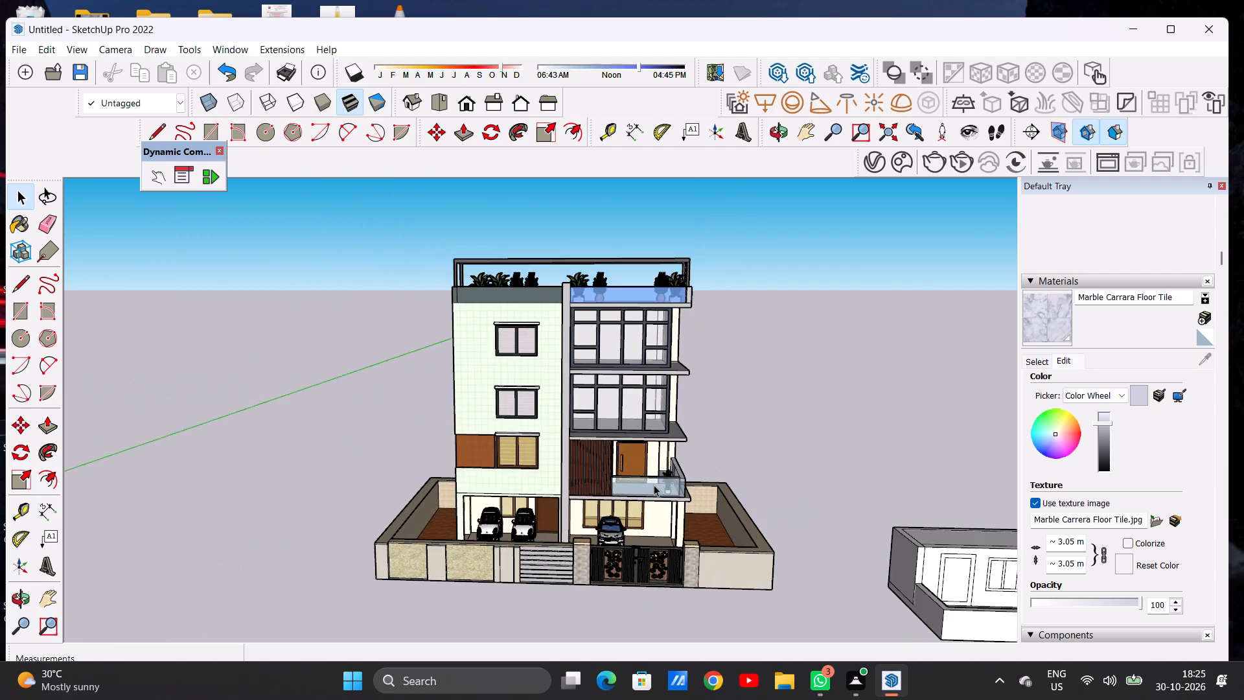
pyautogui.scroll(-2, 654, 485)
pyautogui.scroll(5, 608, 548)
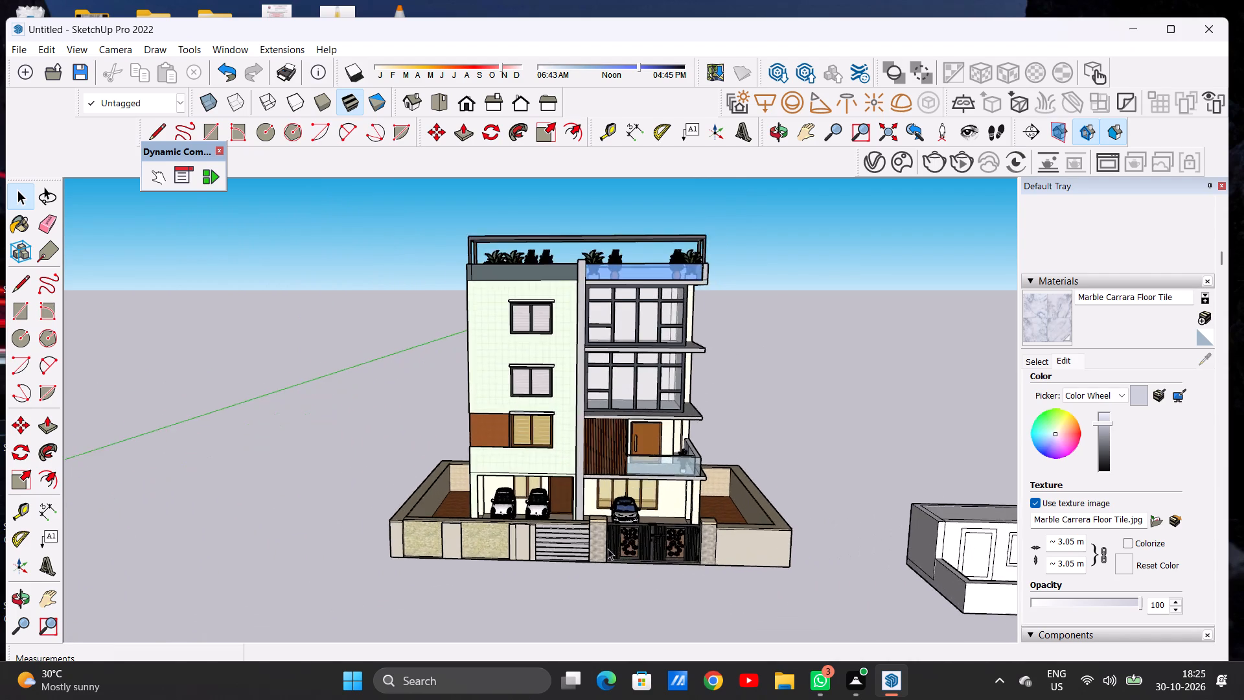
pyautogui.scroll(3, 608, 548)
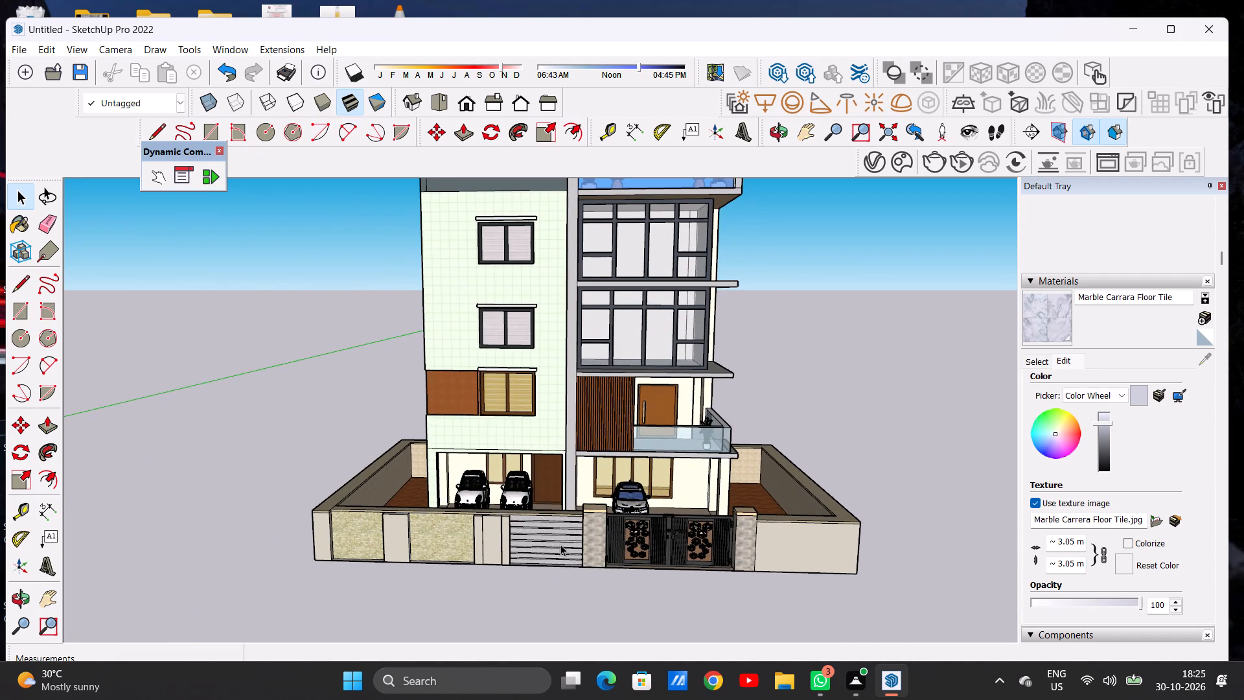
pyautogui.scroll(-6, 559, 544)
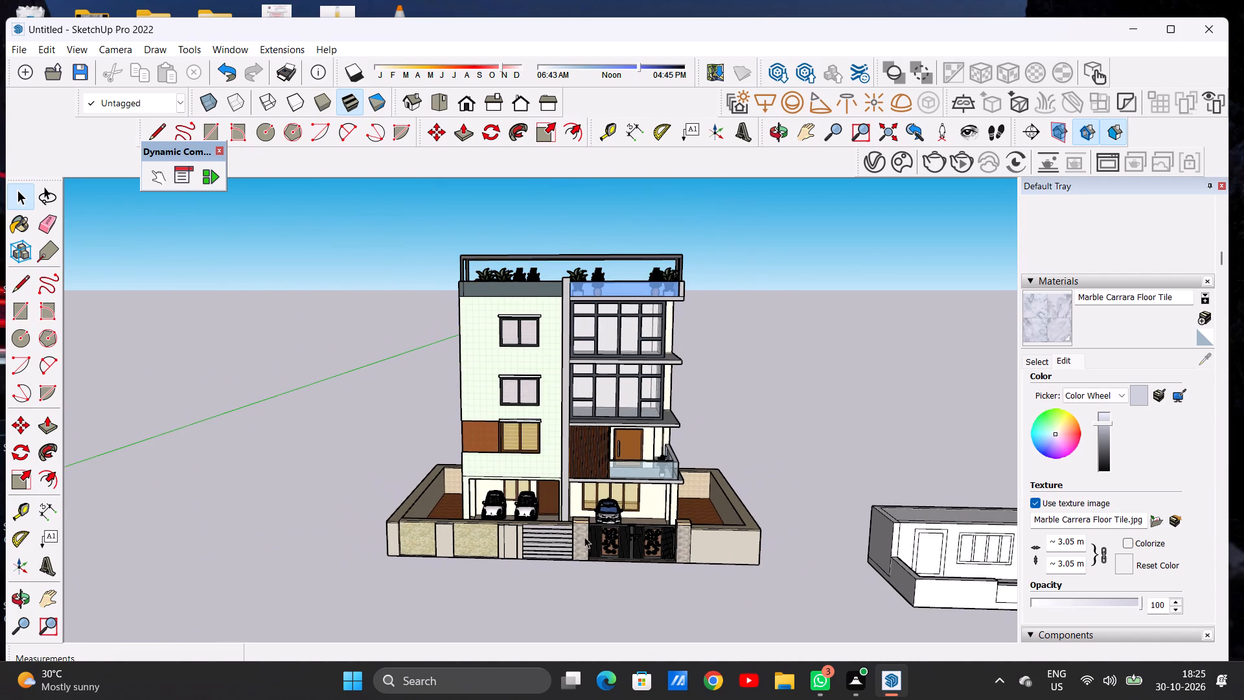
pyautogui.scroll(1, 639, 487)
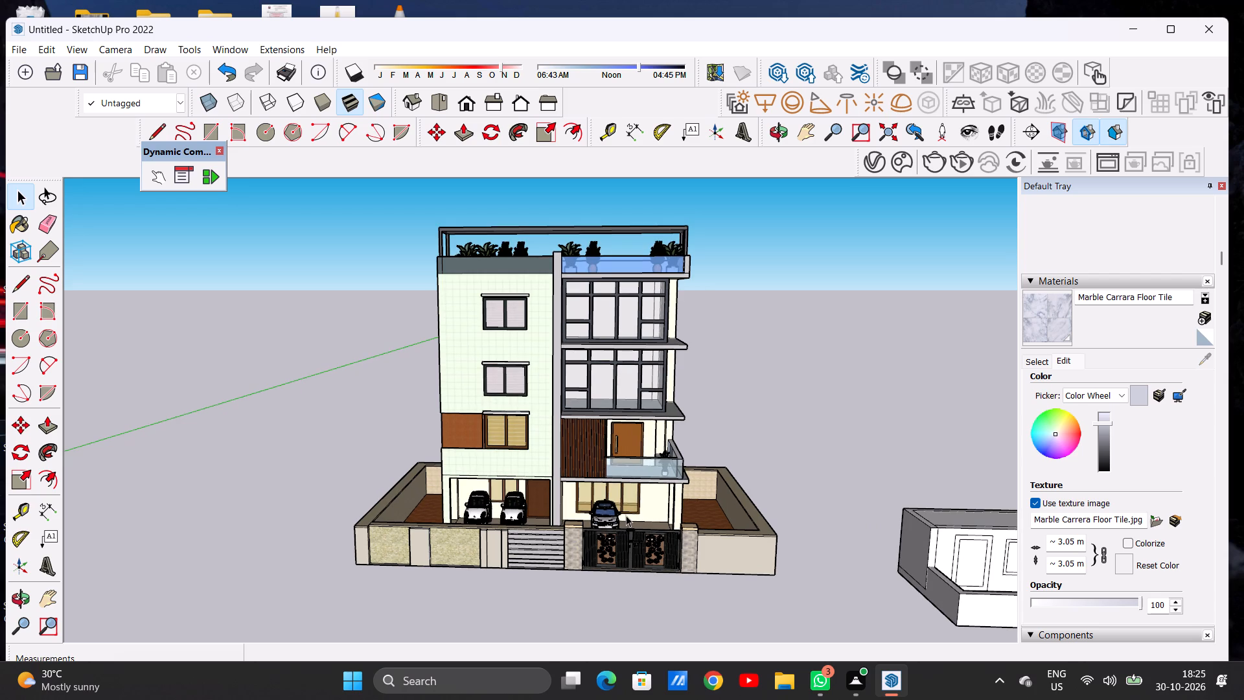
pyautogui.scroll(14, 645, 486)
pyautogui.scroll(8, 672, 437)
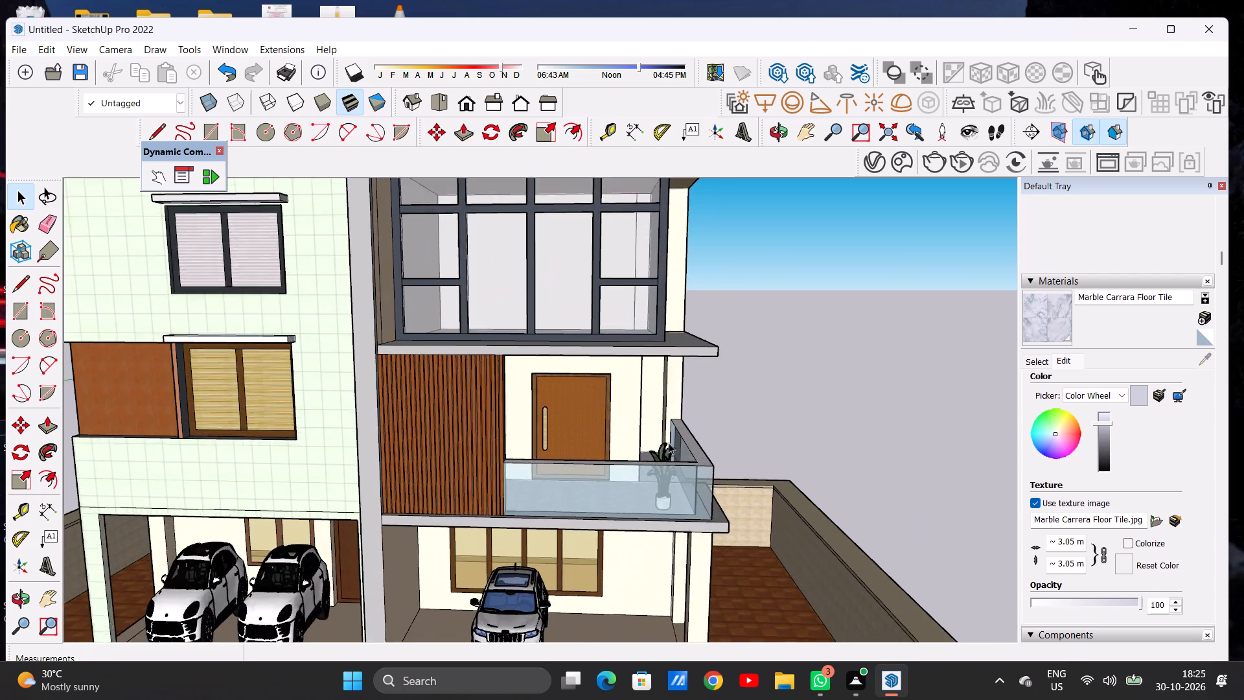
pyautogui.scroll(6, 669, 443)
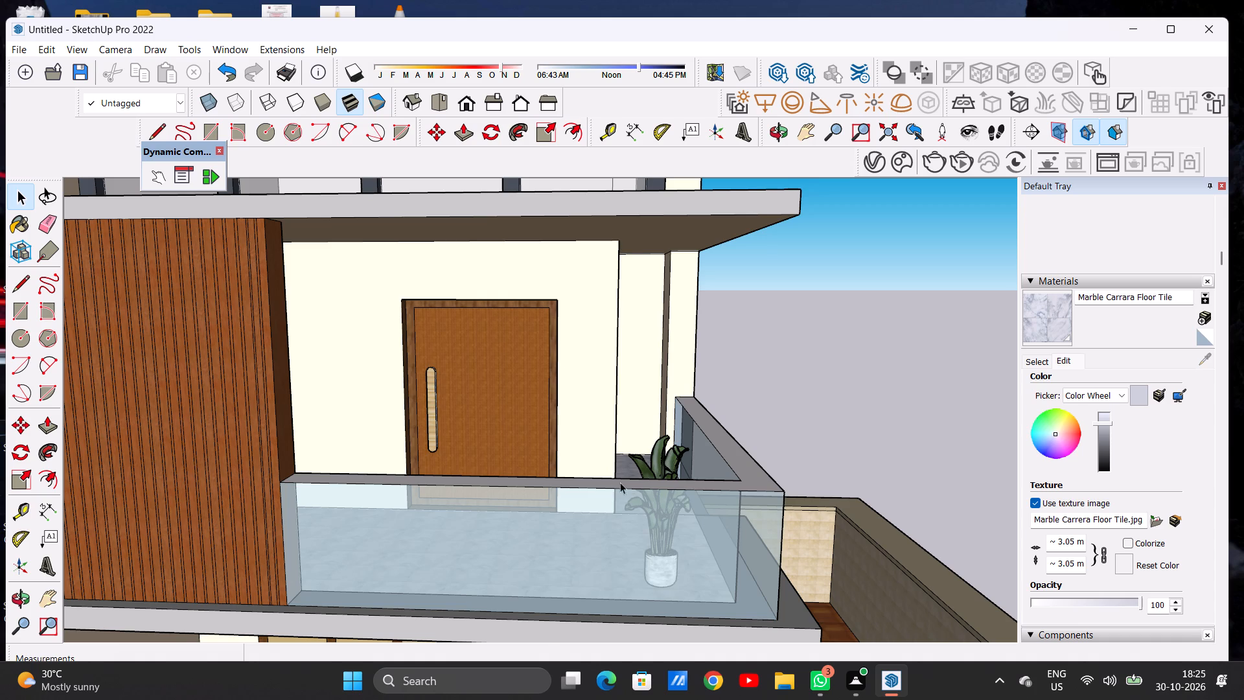
# Examine the balcony plant, door and glass railing from the front, the corner and the side of the house.
pyautogui.scroll(-6, 640, 495)
pyautogui.moveTo(673, 522); pyautogui.dragTo(667, 481, button='middle')
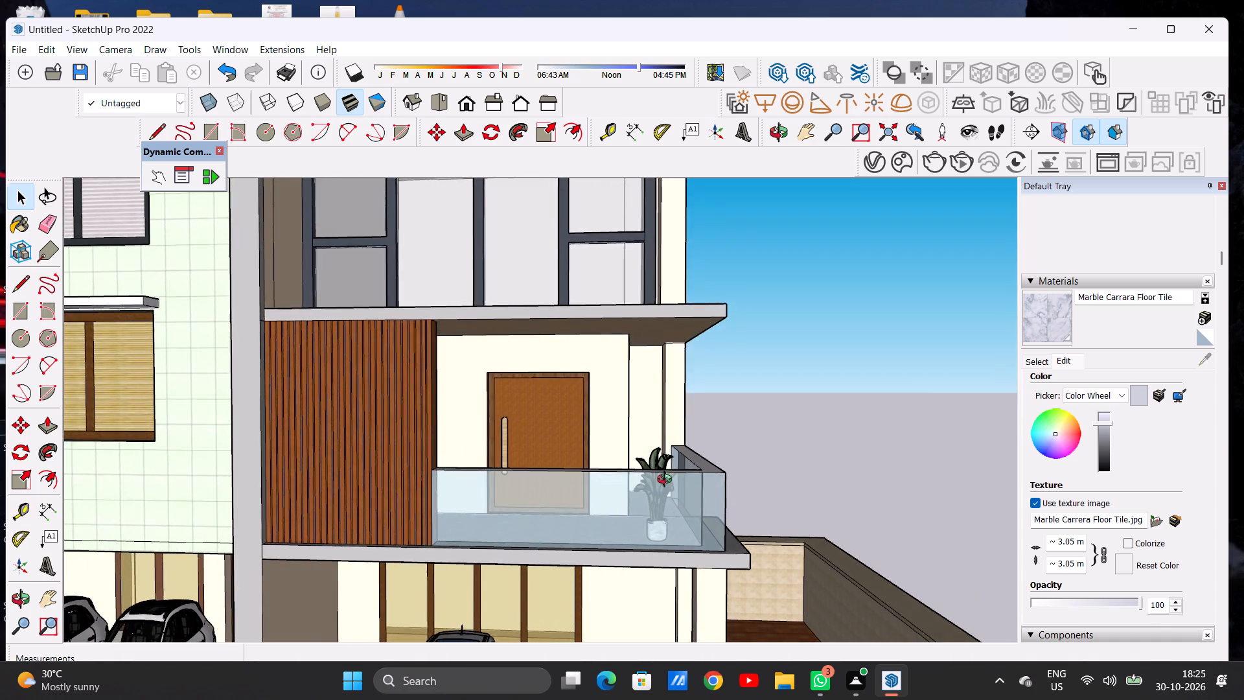
pyautogui.moveTo(667, 481); pyautogui.dragTo(678, 521, button='middle')
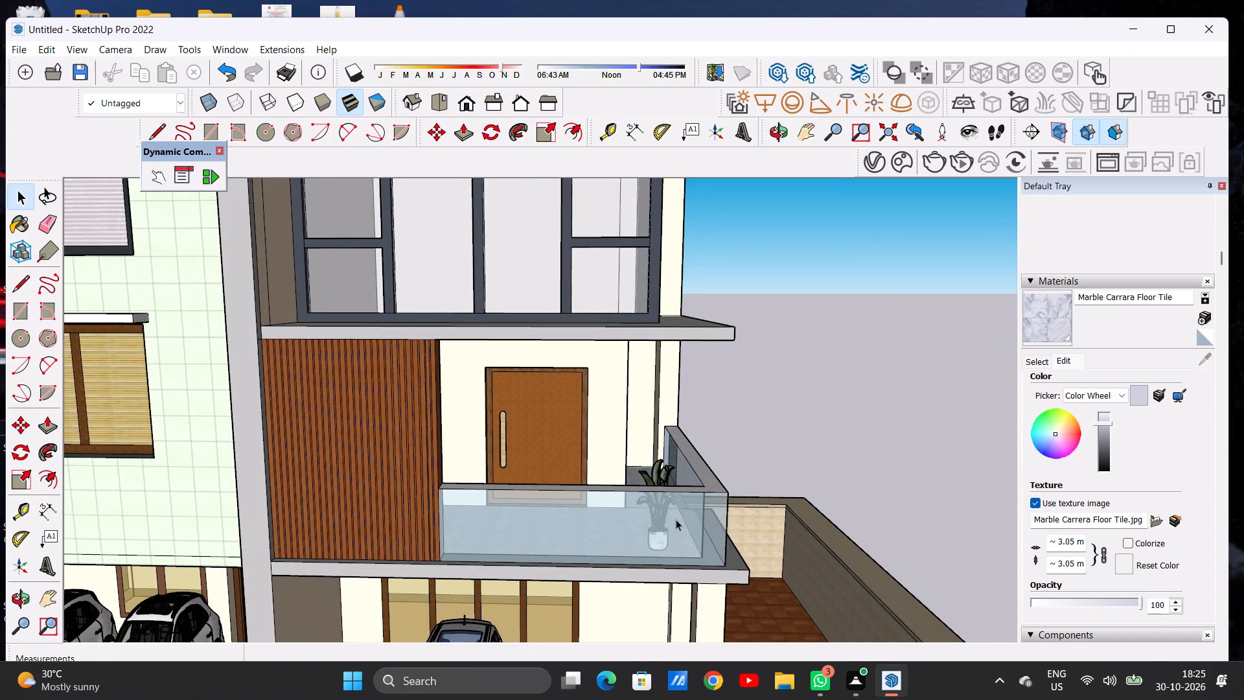
pyautogui.scroll(-20, 649, 495)
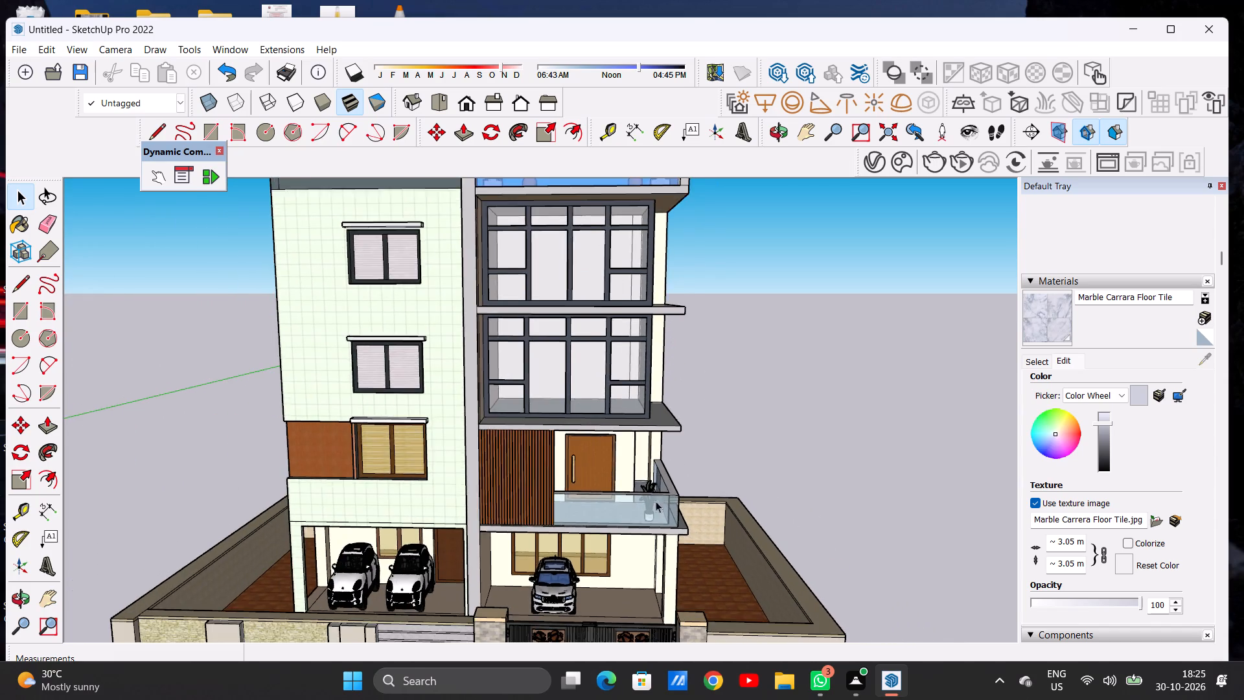
pyautogui.moveTo(665, 496); pyautogui.dragTo(461, 536, button='middle')
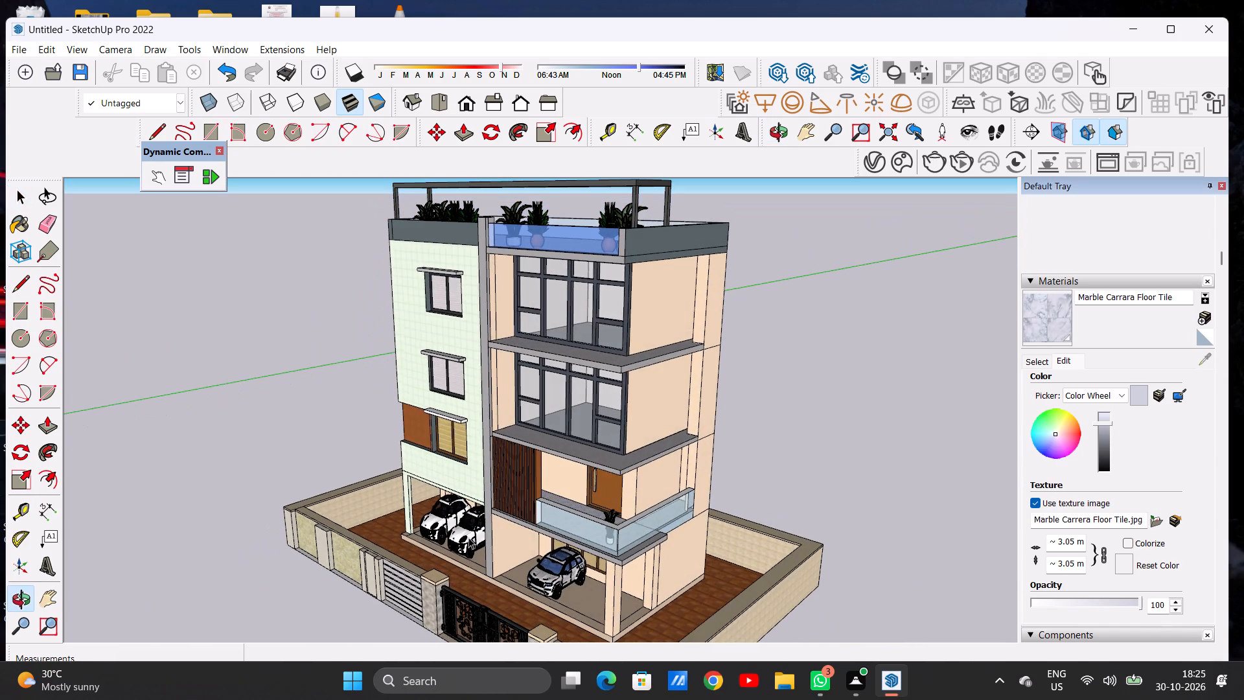
pyautogui.moveTo(486, 535); pyautogui.dragTo(742, 537, button='middle')
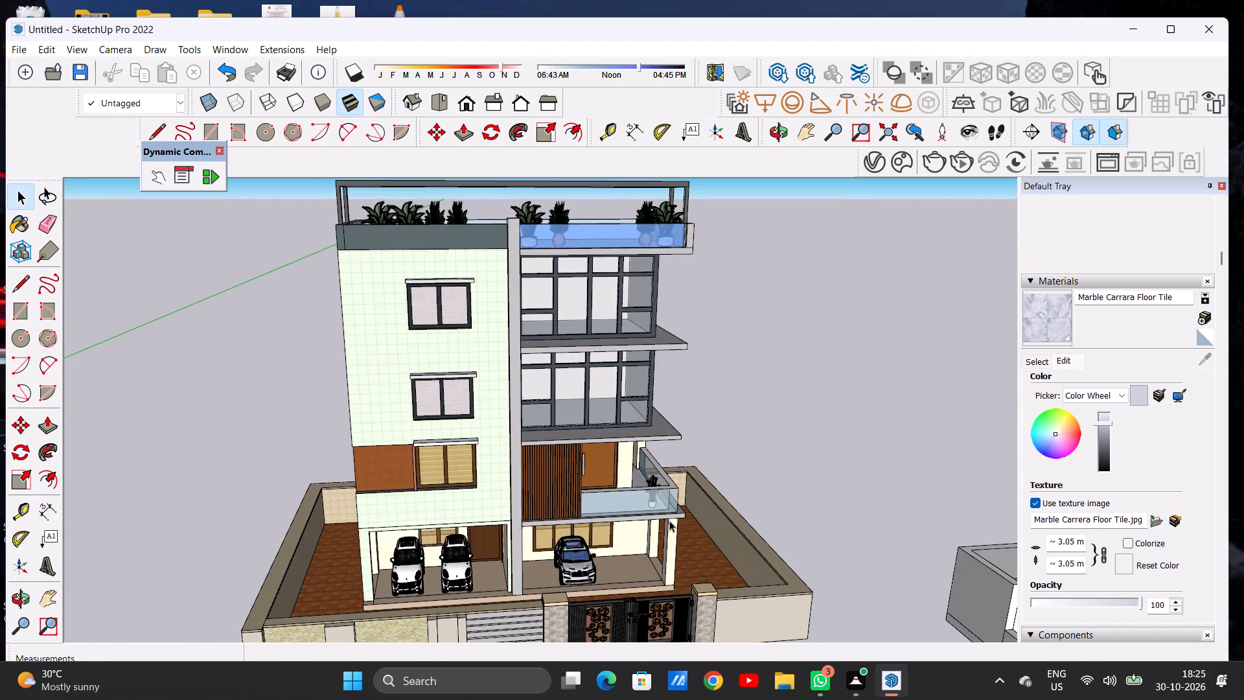
pyautogui.scroll(2, 669, 520)
pyautogui.scroll(-1, 669, 520)
pyautogui.scroll(8, 669, 520)
pyautogui.scroll(9, 641, 471)
pyautogui.moveTo(703, 471); pyautogui.dragTo(547, 496, button='middle')
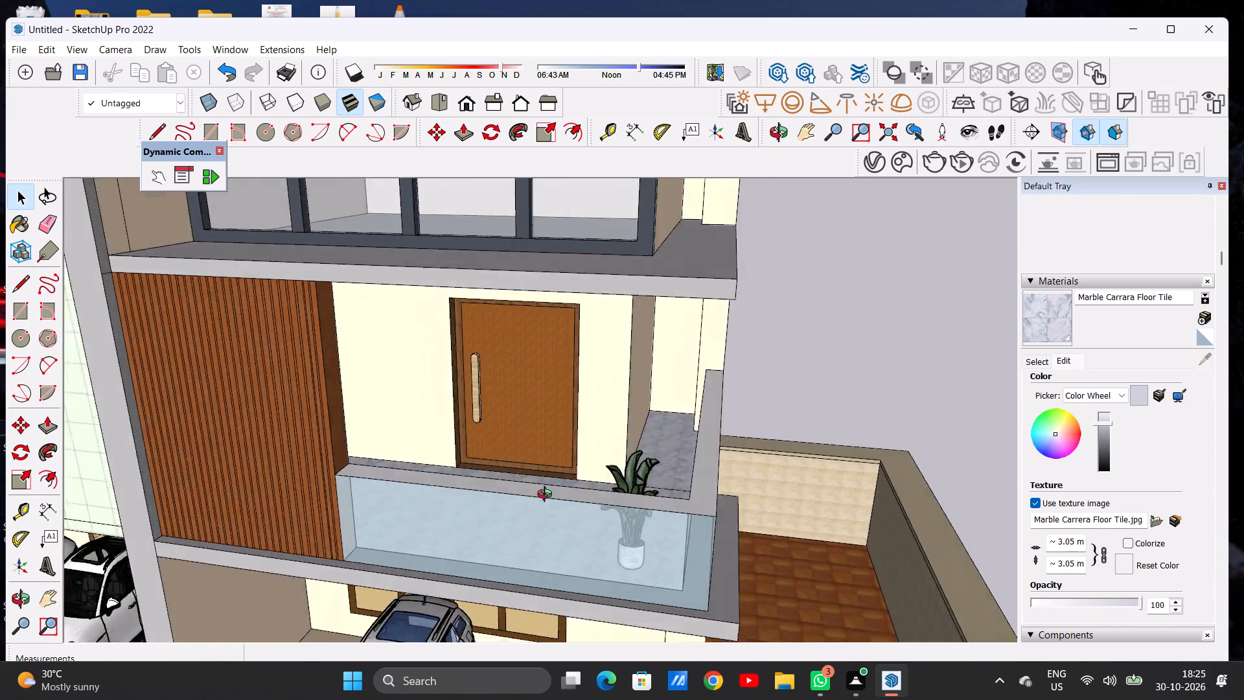
pyautogui.moveTo(547, 496); pyautogui.dragTo(414, 515, button='middle')
pyautogui.moveTo(575, 484); pyautogui.dragTo(403, 524, button='middle')
pyautogui.scroll(-5, 618, 468)
pyautogui.scroll(1, 668, 460)
pyautogui.scroll(-1, 676, 460)
pyautogui.moveTo(615, 501); pyautogui.dragTo(547, 533, button='middle')
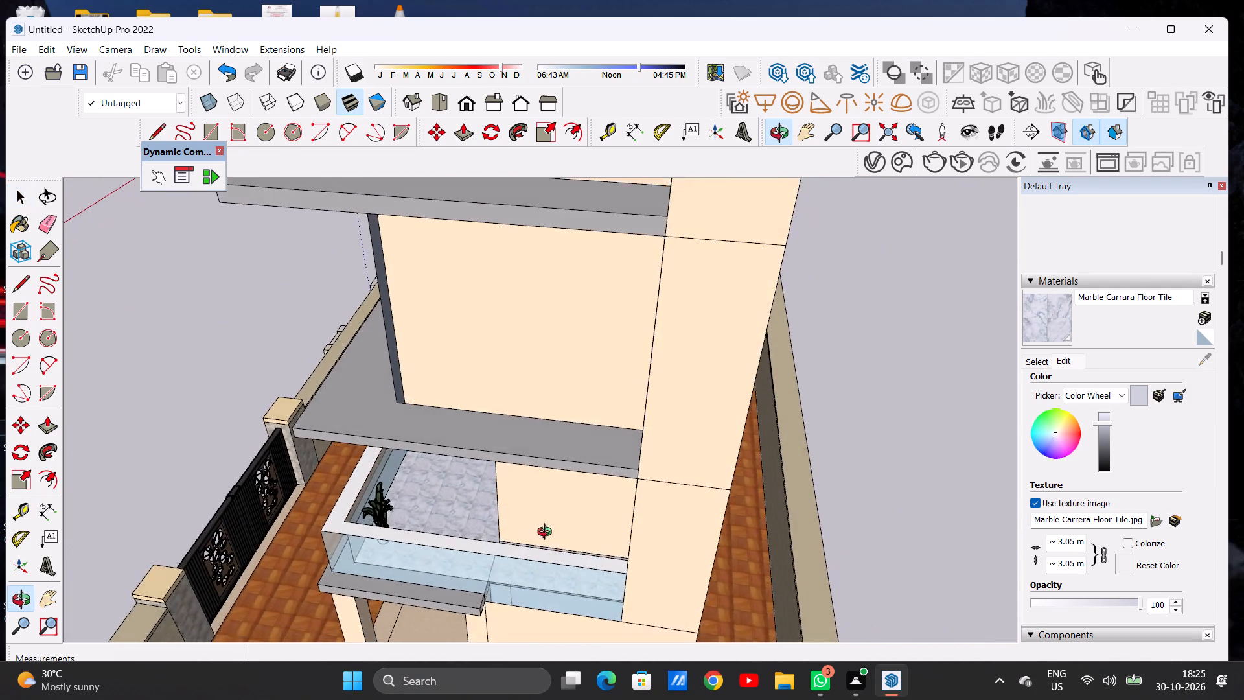
pyautogui.moveTo(547, 533); pyautogui.dragTo(584, 521, button='middle')
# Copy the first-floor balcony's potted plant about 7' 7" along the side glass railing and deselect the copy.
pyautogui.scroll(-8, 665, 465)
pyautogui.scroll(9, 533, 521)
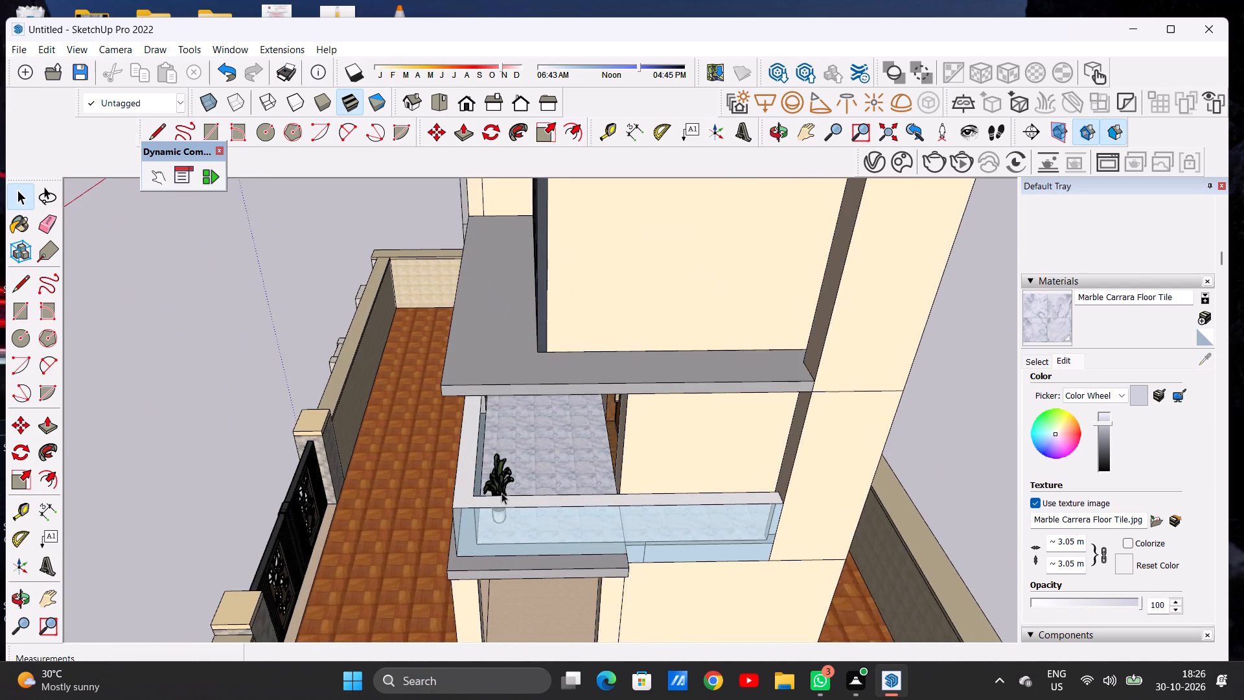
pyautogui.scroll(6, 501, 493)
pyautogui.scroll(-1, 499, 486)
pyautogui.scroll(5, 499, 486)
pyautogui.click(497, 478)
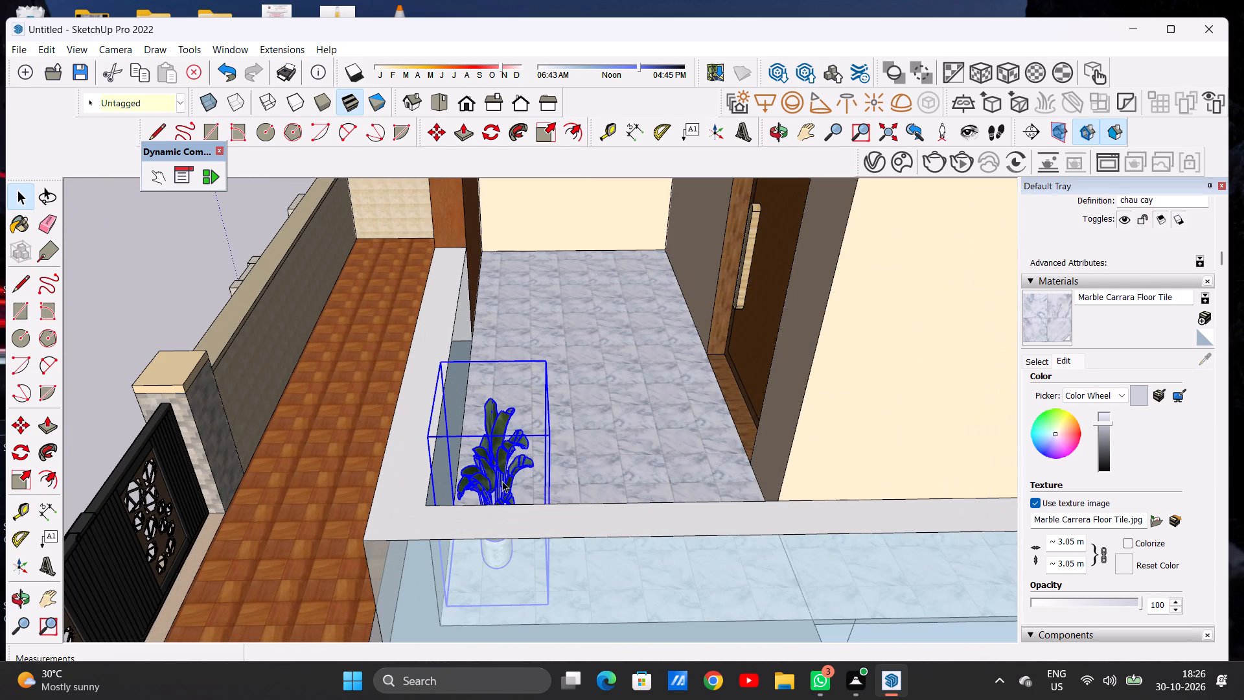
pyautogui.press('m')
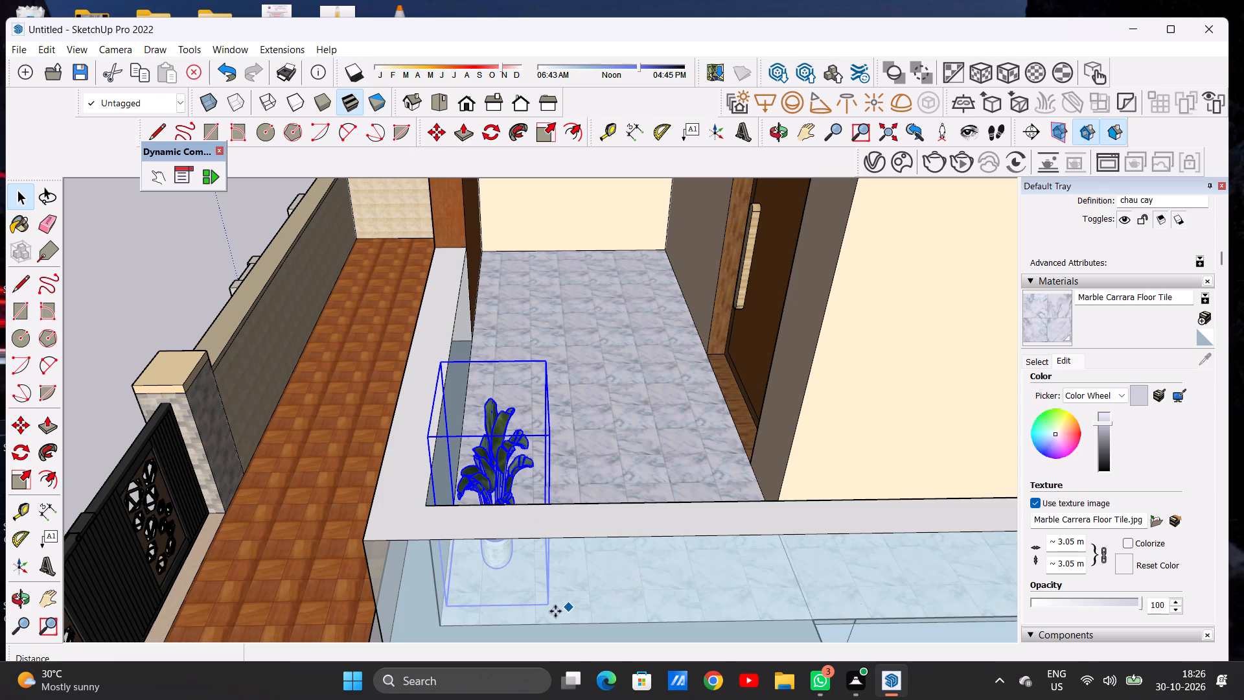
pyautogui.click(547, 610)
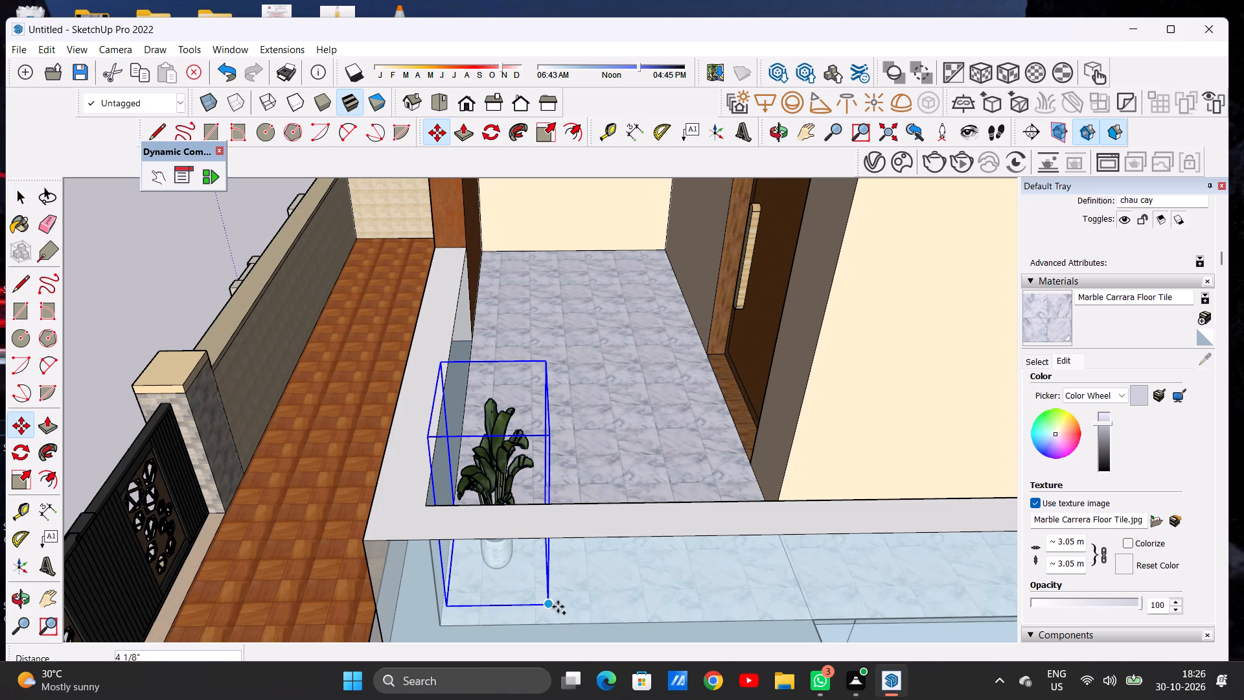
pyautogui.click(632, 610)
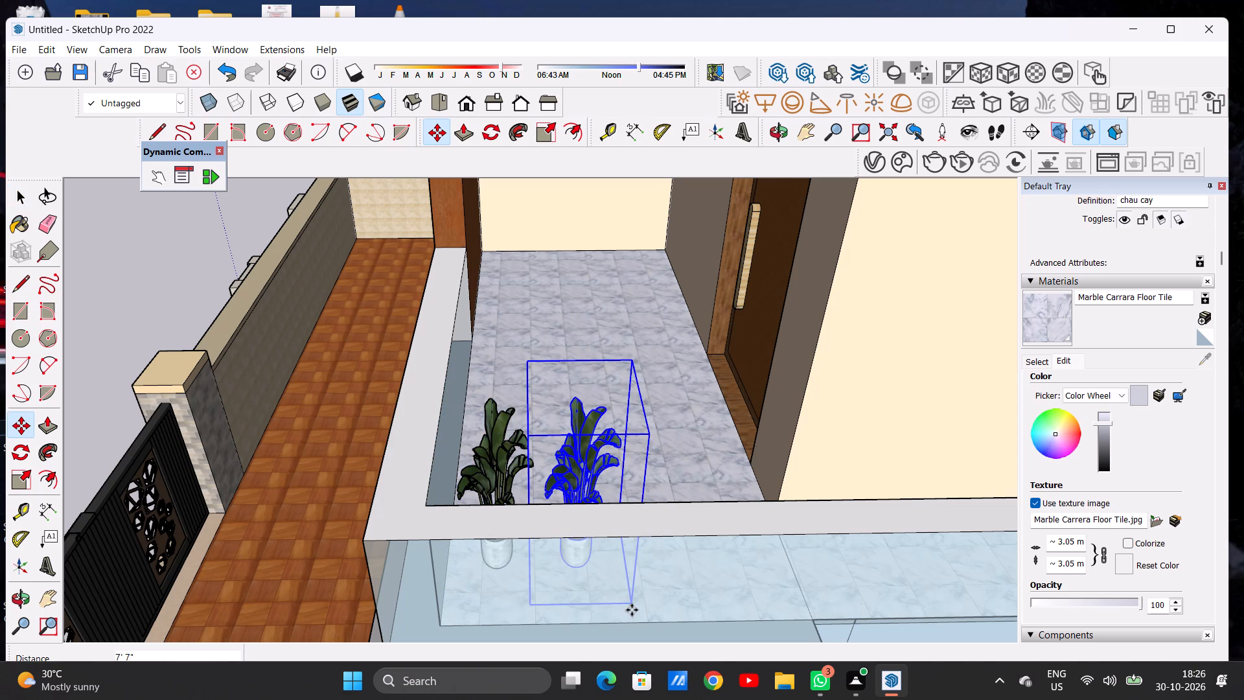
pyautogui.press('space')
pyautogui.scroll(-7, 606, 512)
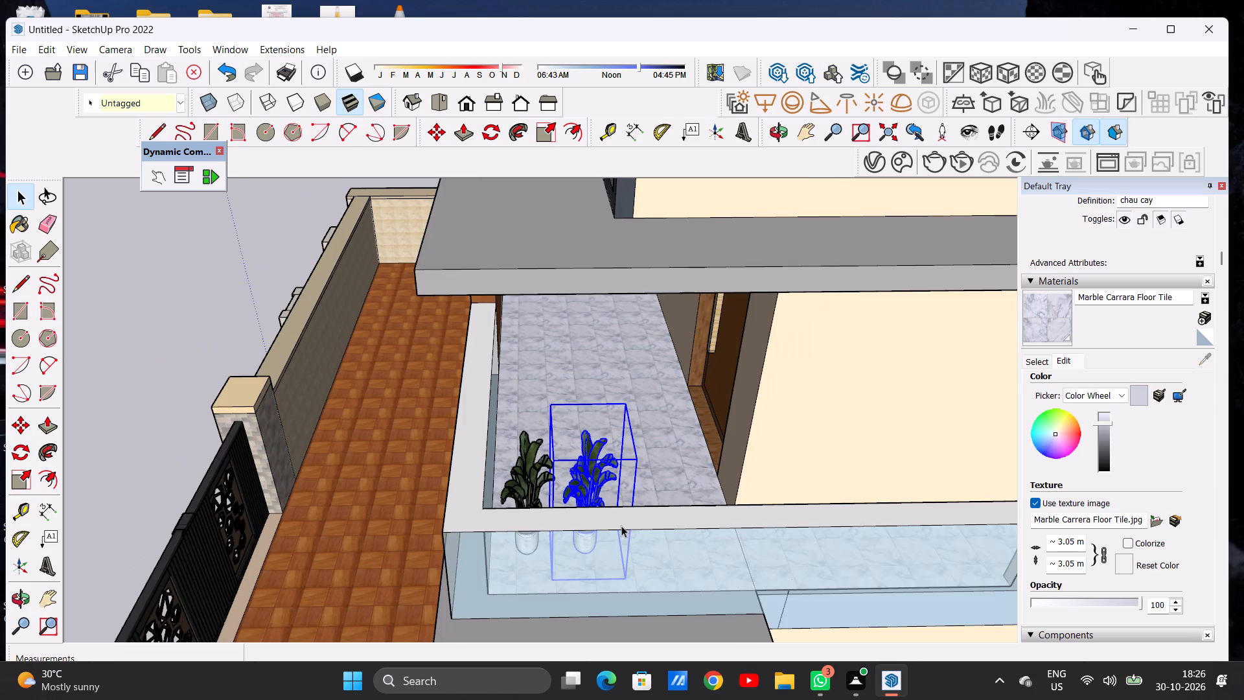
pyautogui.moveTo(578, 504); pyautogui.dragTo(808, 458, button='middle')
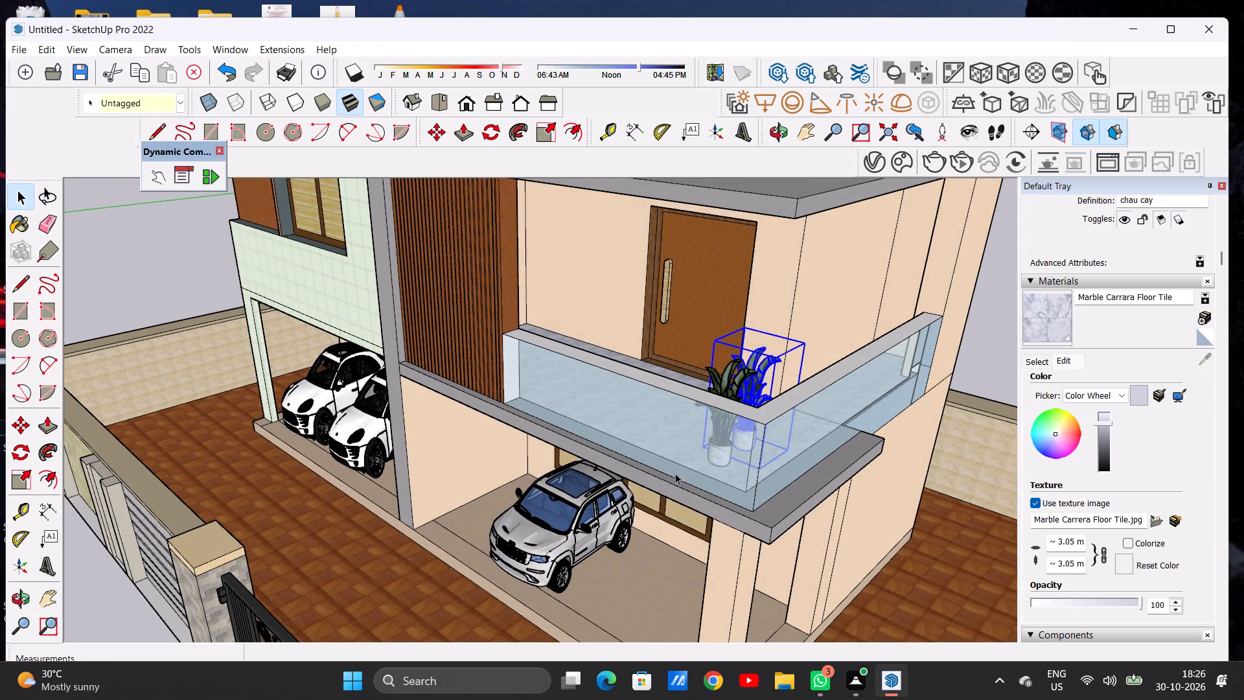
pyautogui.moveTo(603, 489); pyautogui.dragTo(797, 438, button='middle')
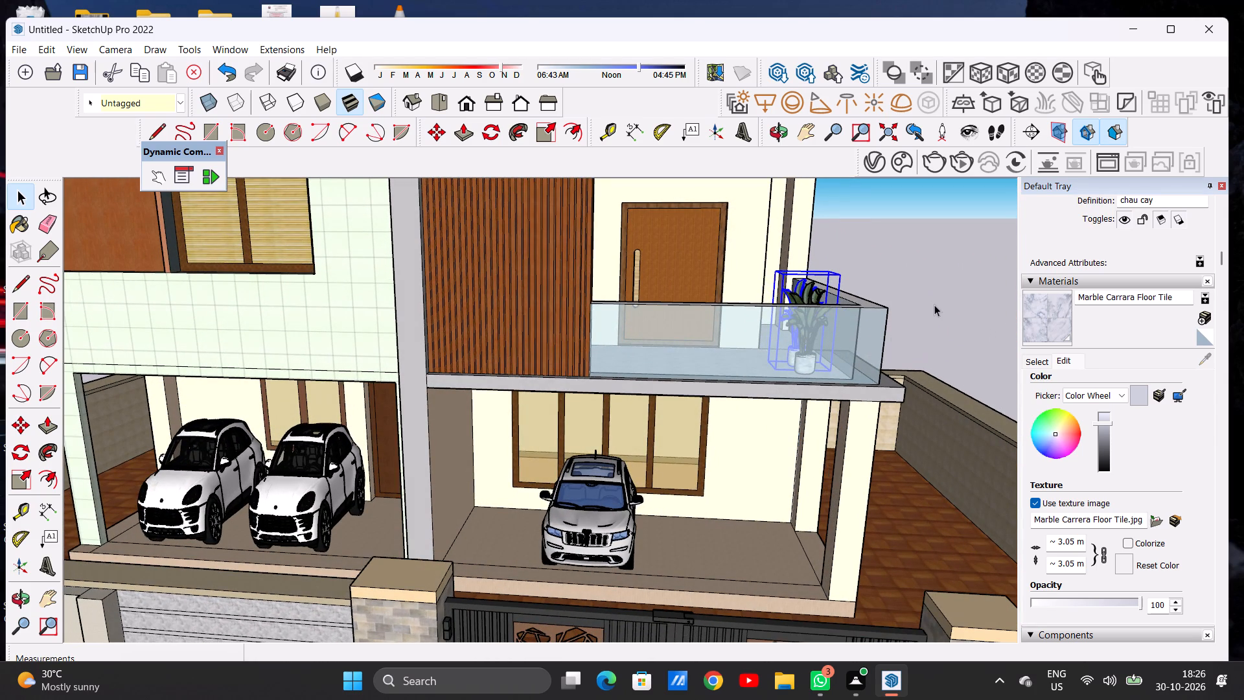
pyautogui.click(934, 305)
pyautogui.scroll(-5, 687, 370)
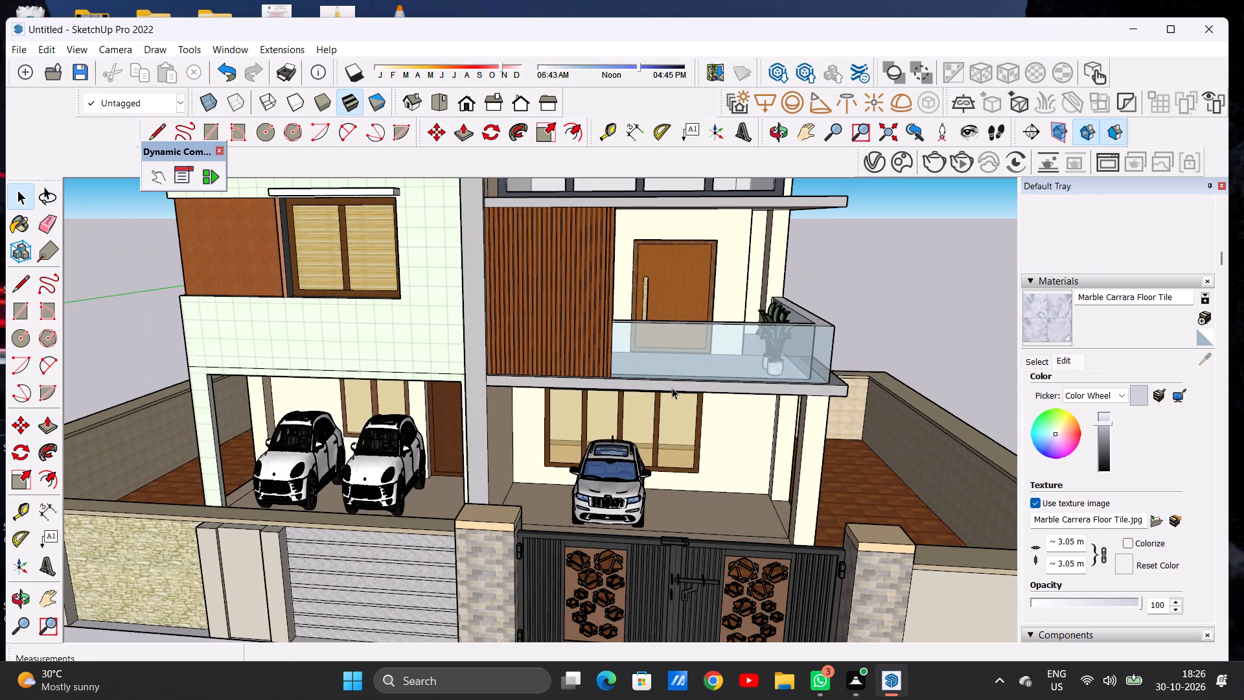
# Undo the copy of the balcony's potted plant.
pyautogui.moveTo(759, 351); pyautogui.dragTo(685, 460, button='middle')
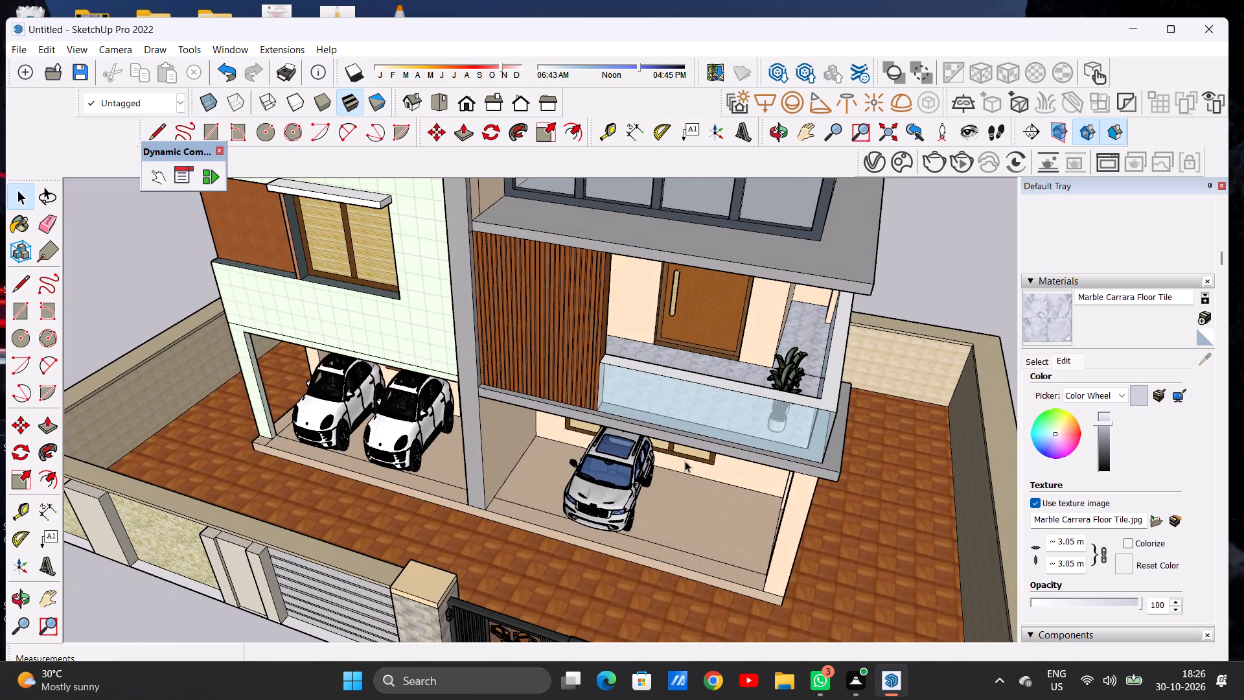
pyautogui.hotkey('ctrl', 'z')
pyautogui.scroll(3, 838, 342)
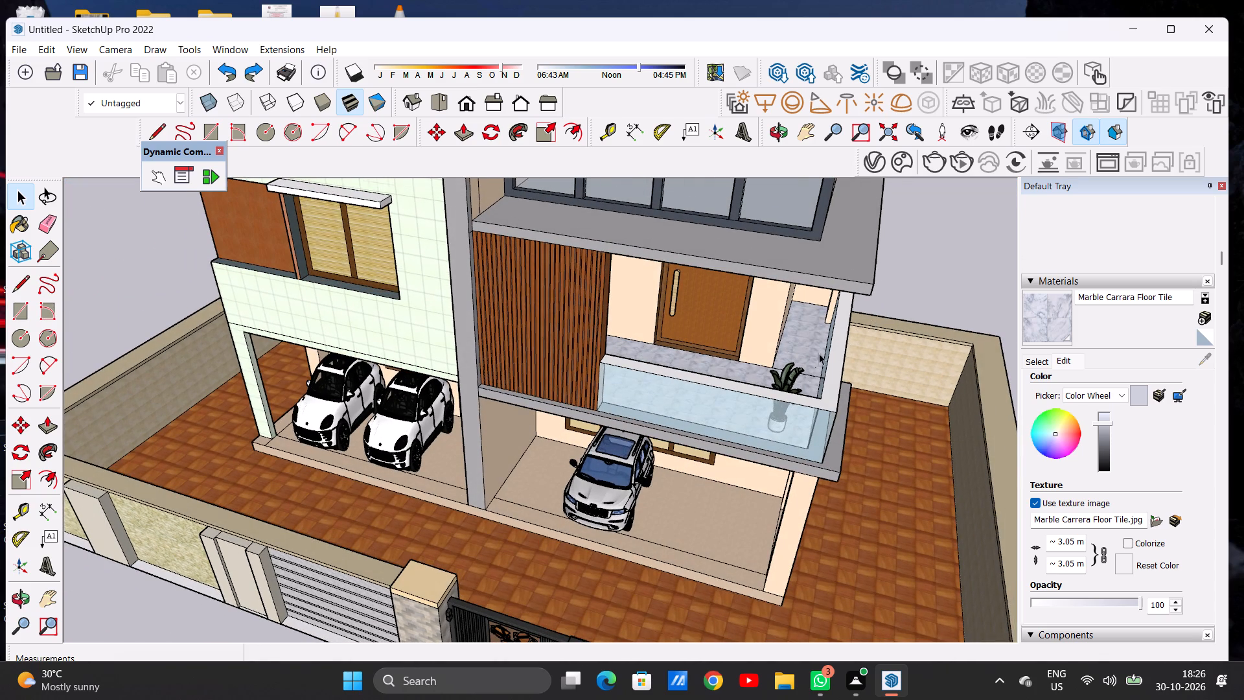
# Copy the first-floor balcony's potted plant about 36' 8" along the front glass railing to the wood-slat wall and deselect the copy.
pyautogui.scroll(4, 819, 353)
pyautogui.moveTo(750, 393); pyautogui.dragTo(814, 439, button='middle')
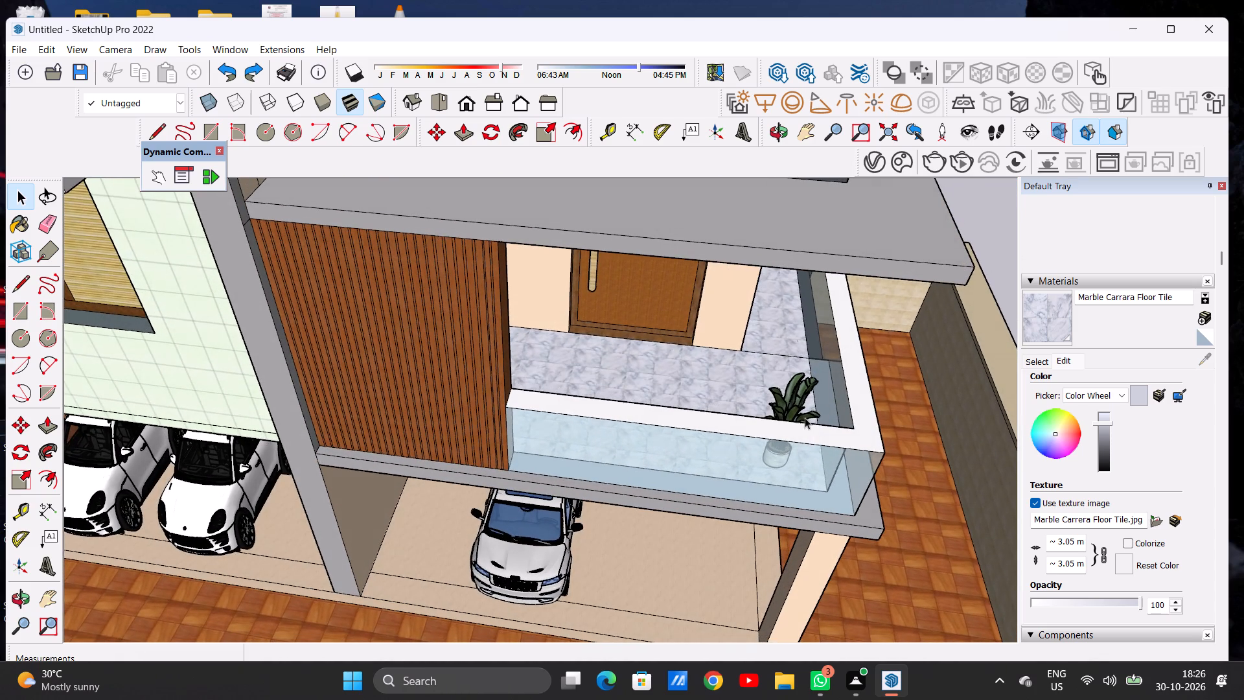
pyautogui.click(801, 404)
pyautogui.scroll(-8, 643, 394)
pyautogui.moveTo(590, 423); pyautogui.dragTo(627, 412, button='middle')
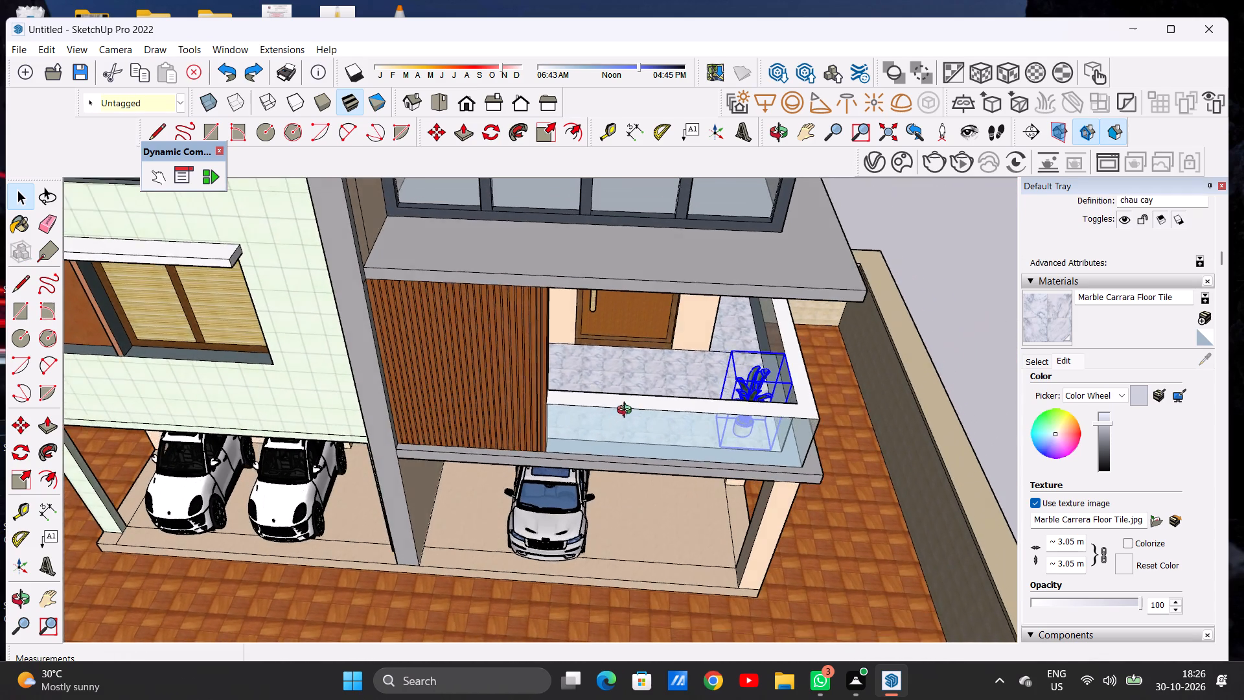
pyautogui.moveTo(627, 412); pyautogui.dragTo(623, 386, button='middle')
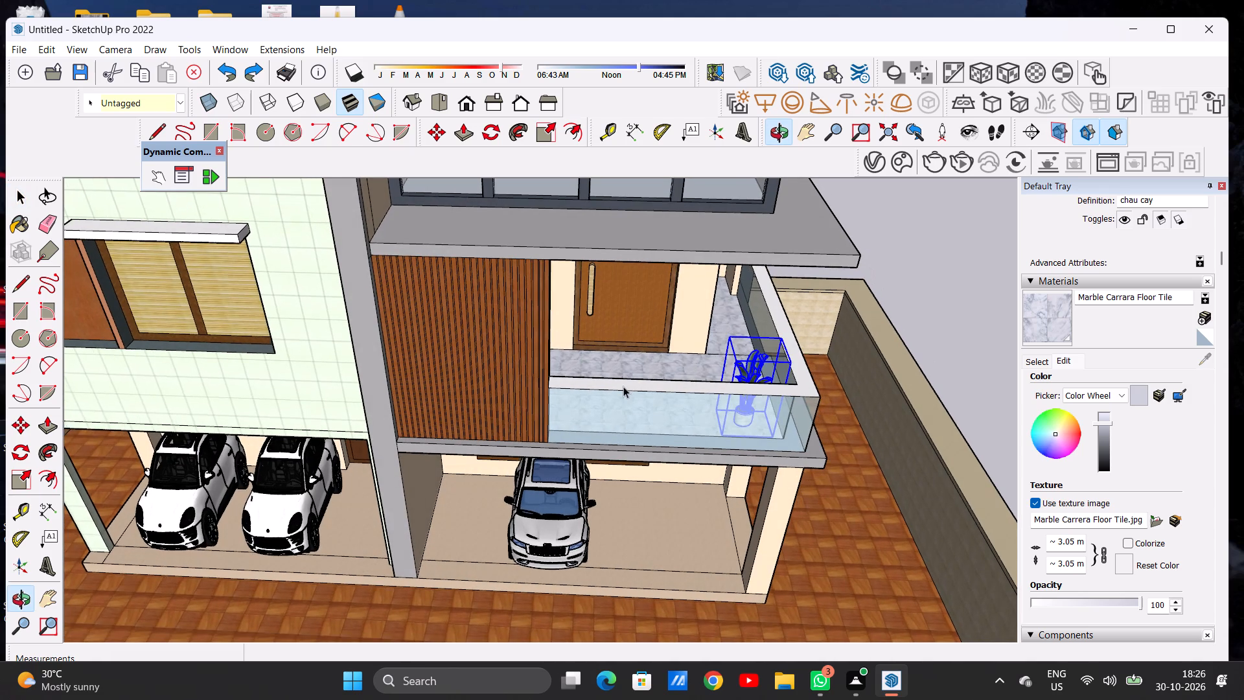
pyautogui.press('m')
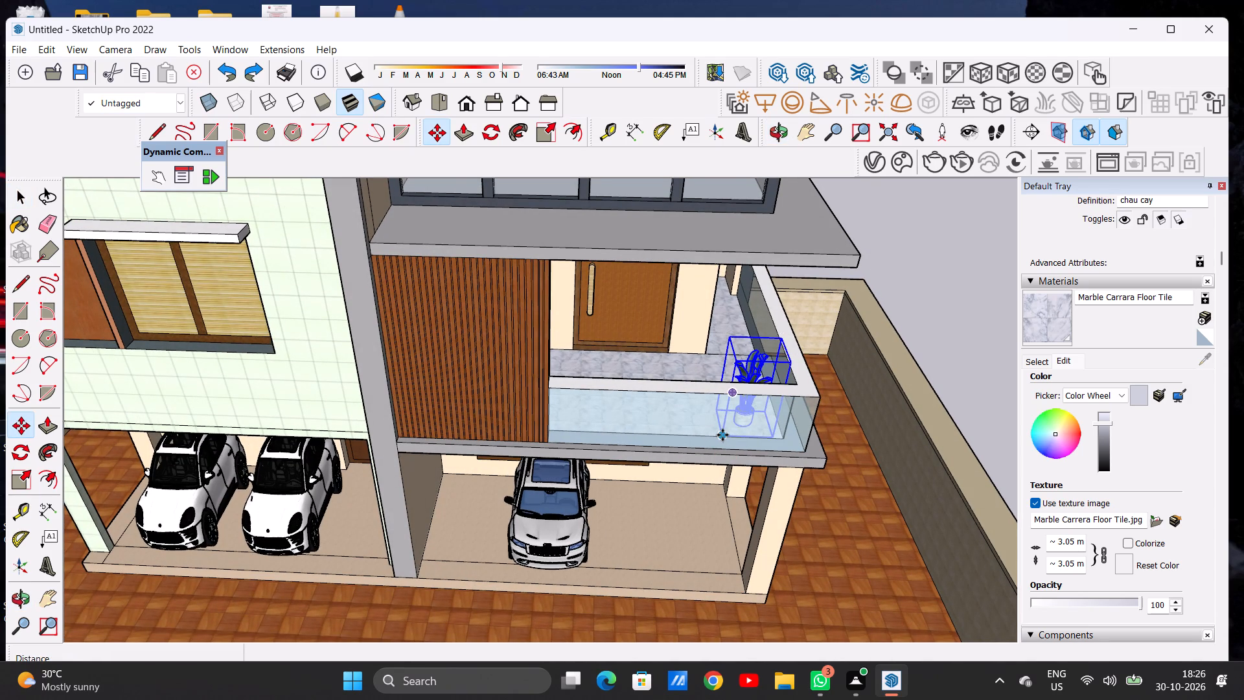
pyautogui.click(722, 435)
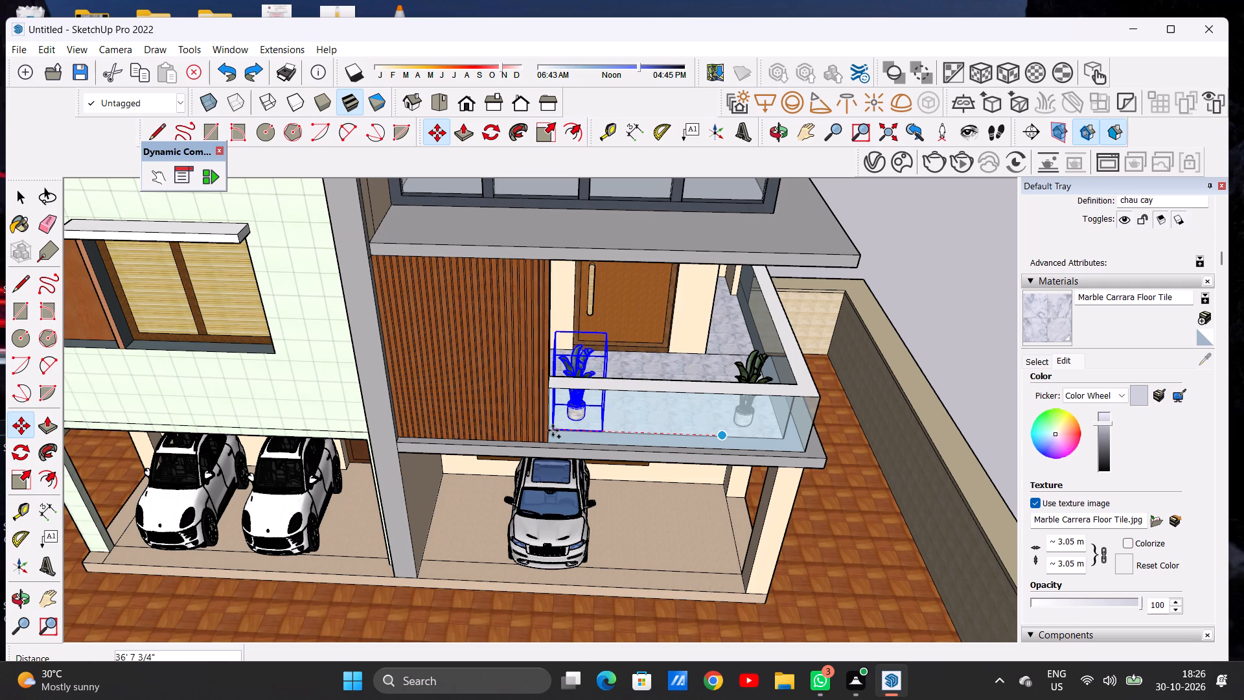
pyautogui.click(553, 430)
pyautogui.press('space')
pyautogui.click(936, 304)
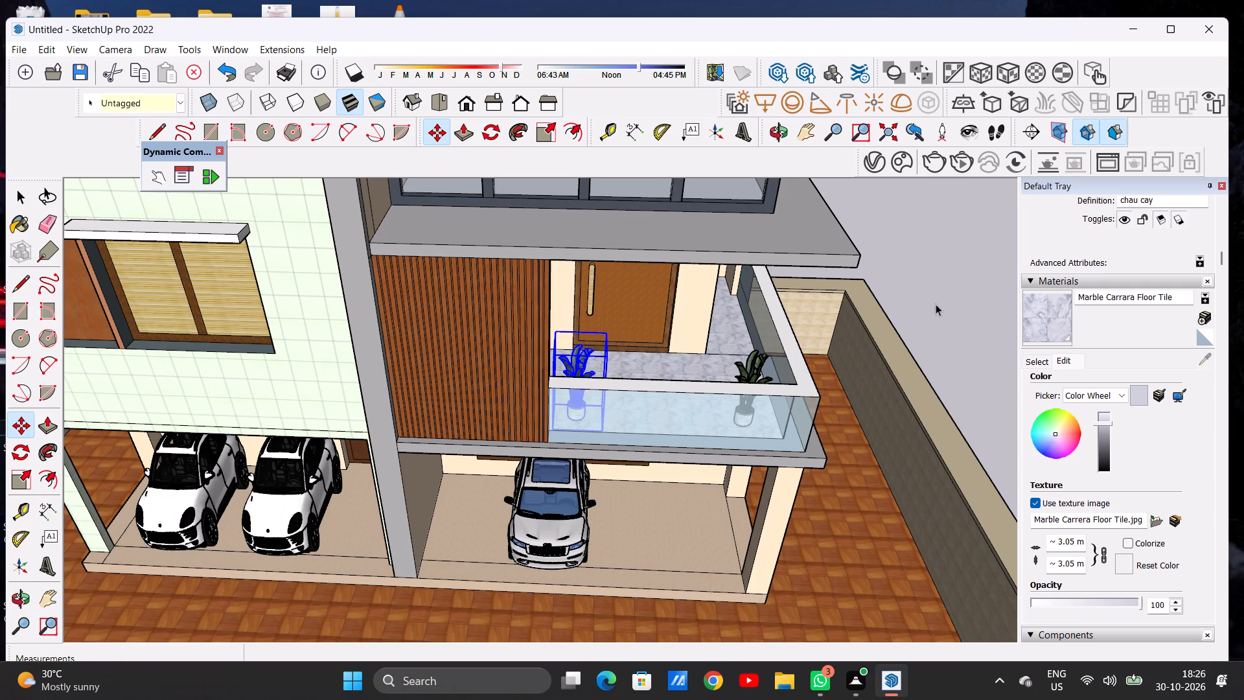
# Examine the whole house from the front view and from slightly above, checking the balcony plants, rooftop, gate and parked cars.
pyautogui.click(464, 109)
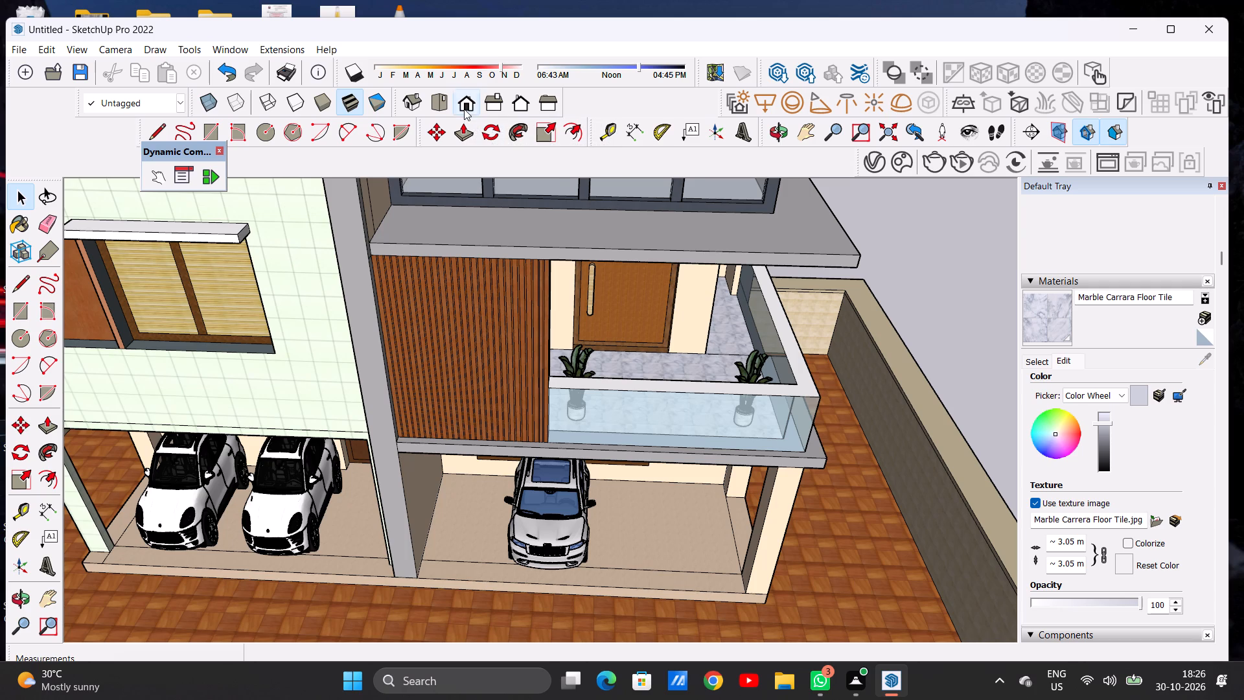
pyautogui.scroll(-4, 509, 381)
pyautogui.scroll(-8, 517, 481)
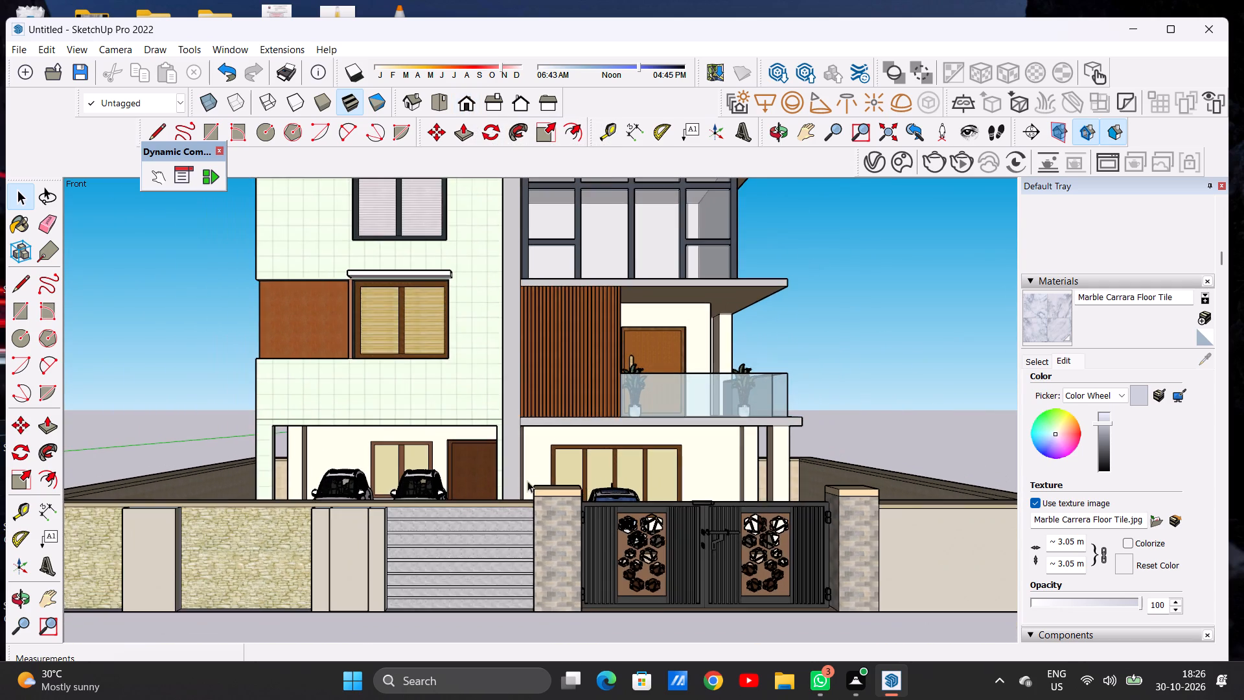
pyautogui.scroll(-15, 536, 482)
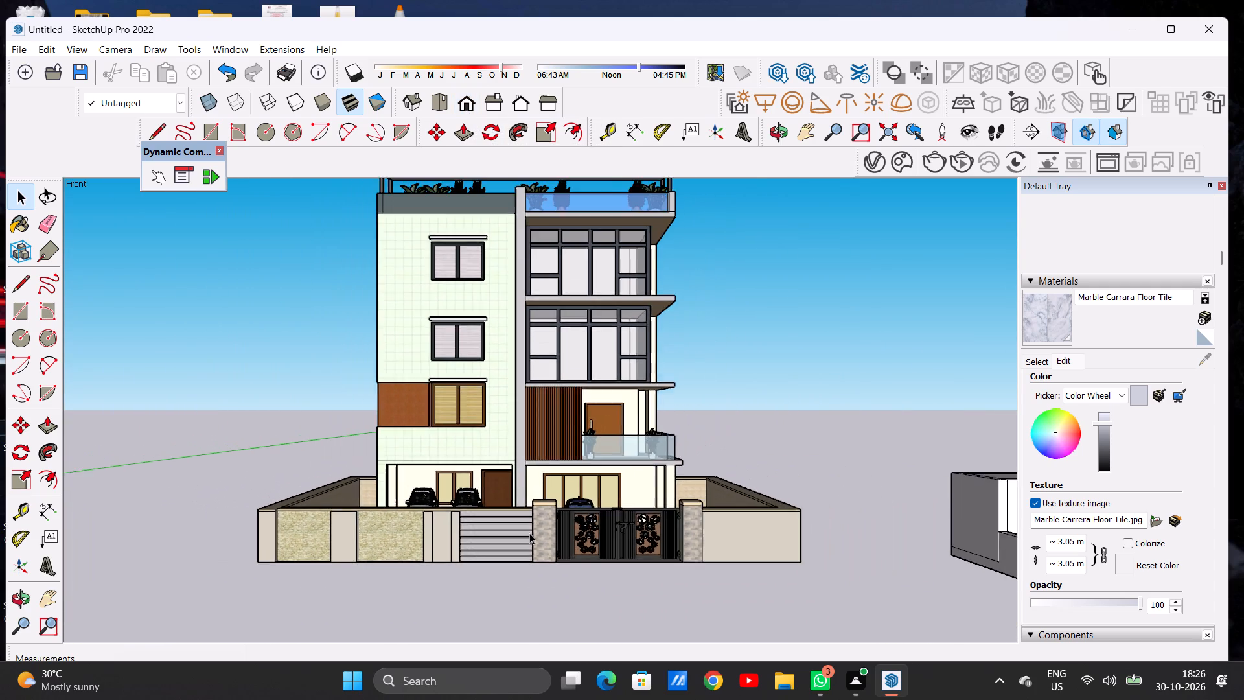
pyautogui.scroll(-3, 529, 533)
pyautogui.moveTo(525, 355); pyautogui.dragTo(520, 439, button='middle')
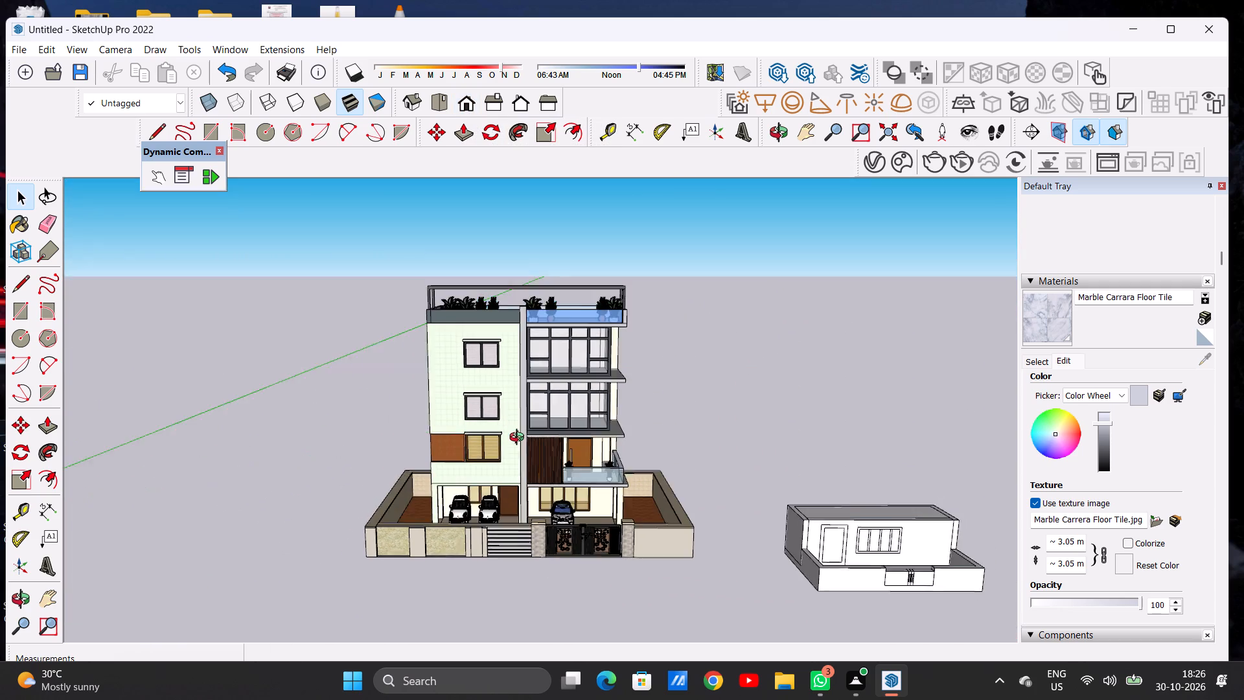
pyautogui.moveTo(520, 439); pyautogui.dragTo(519, 415, button='middle')
pyautogui.scroll(2, 560, 524)
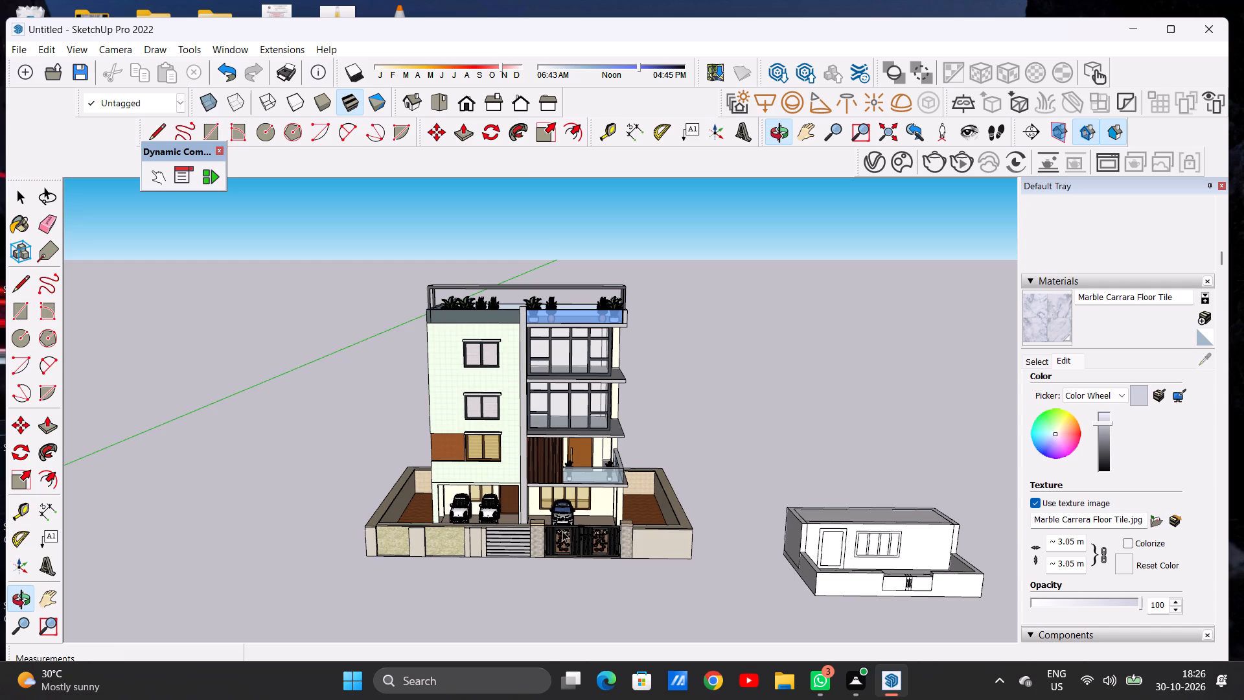
pyautogui.scroll(20, 562, 531)
pyautogui.scroll(19, 562, 531)
pyautogui.scroll(-7, 564, 485)
pyautogui.scroll(-15, 564, 485)
pyautogui.scroll(-6, 542, 489)
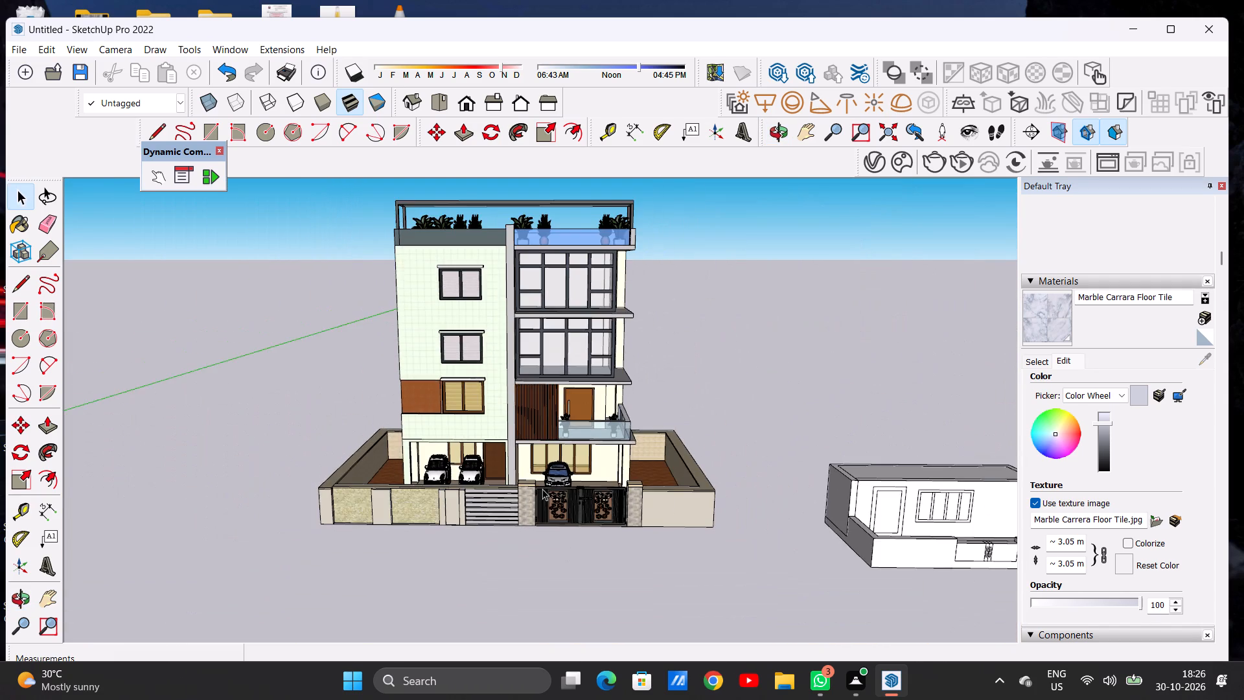
pyautogui.scroll(-3, 542, 490)
pyautogui.scroll(1, 543, 493)
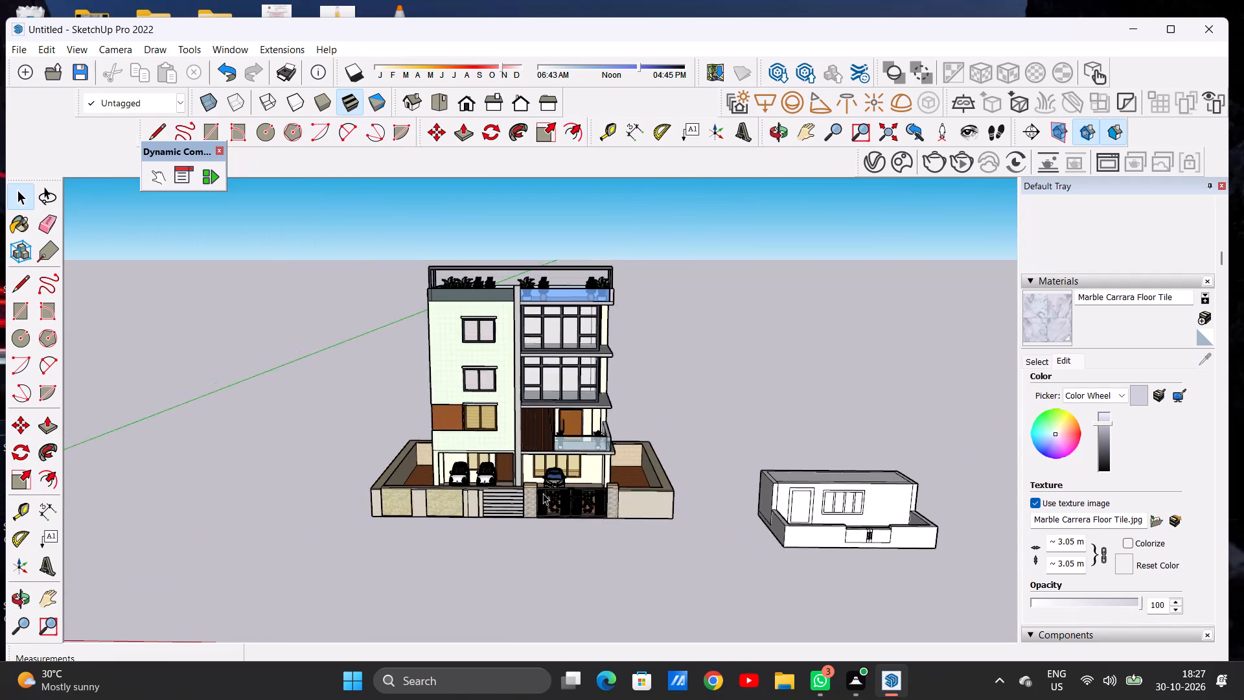
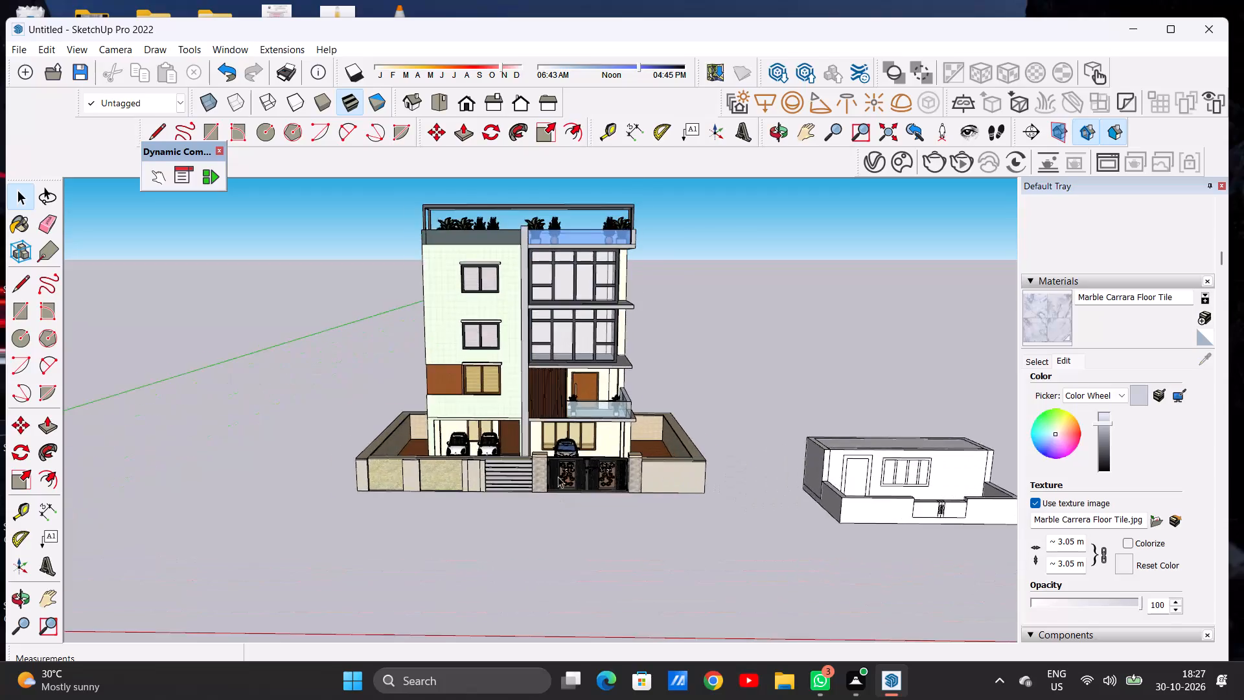
# Examine the painted house's front gate and boundary wall up close, and the whole building from the front and side.
pyautogui.scroll(16, 558, 476)
pyautogui.scroll(-1, 557, 446)
pyautogui.scroll(3, 557, 446)
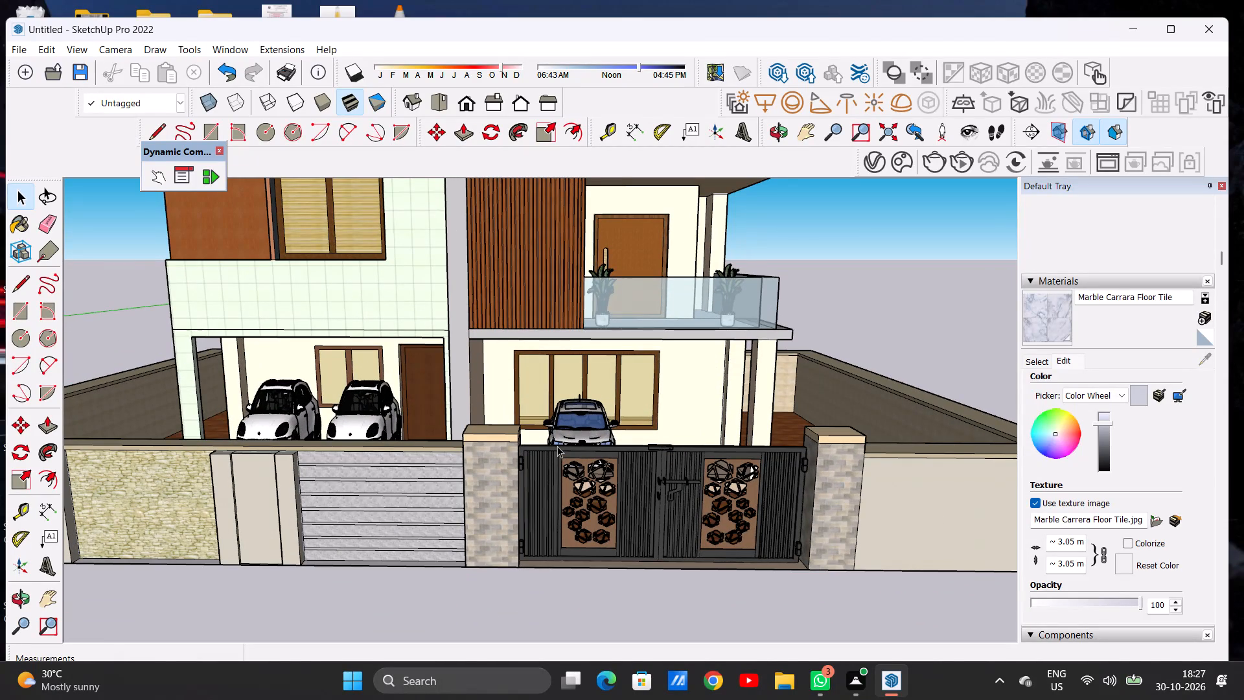
pyautogui.scroll(-17, 558, 445)
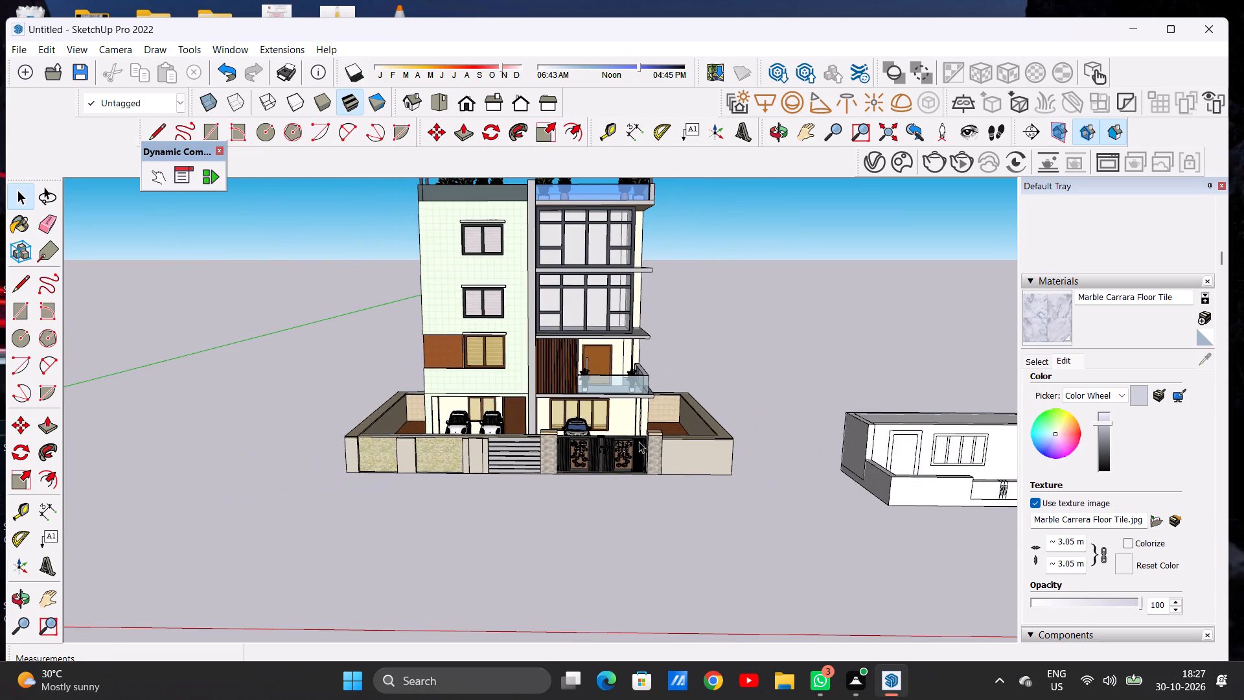
pyautogui.moveTo(638, 441); pyautogui.dragTo(322, 501, button='middle')
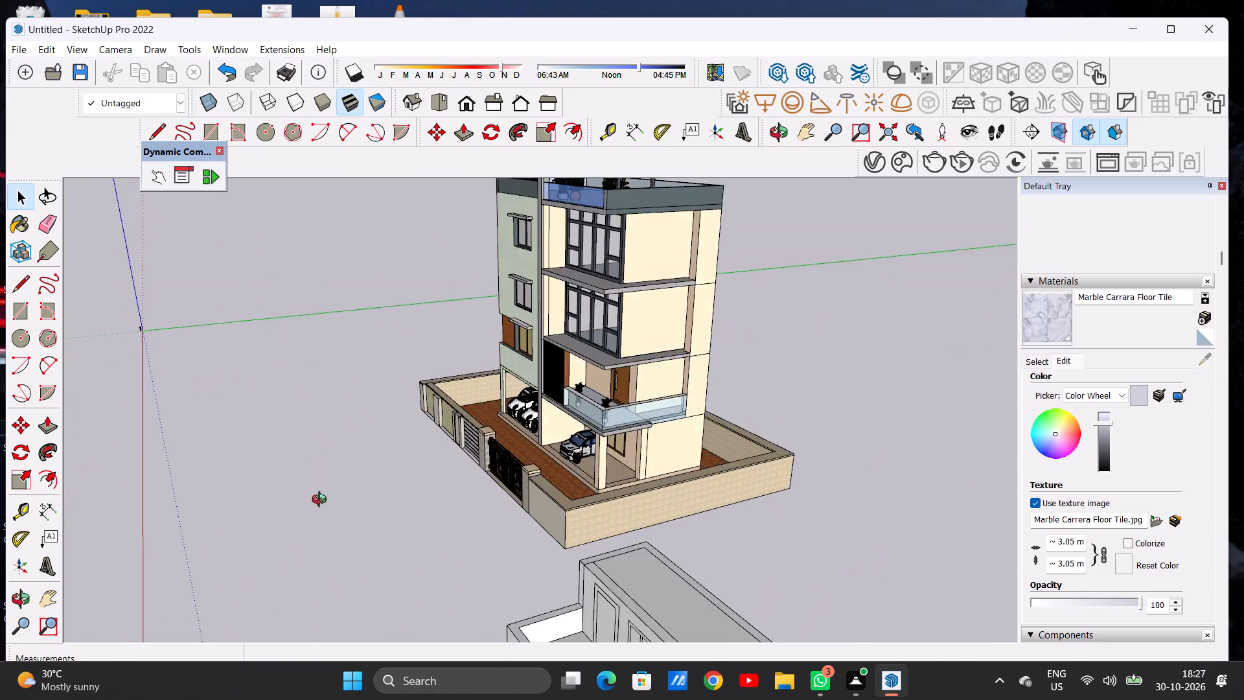
pyautogui.moveTo(322, 501); pyautogui.dragTo(613, 497, button='middle')
pyautogui.scroll(-2, 461, 480)
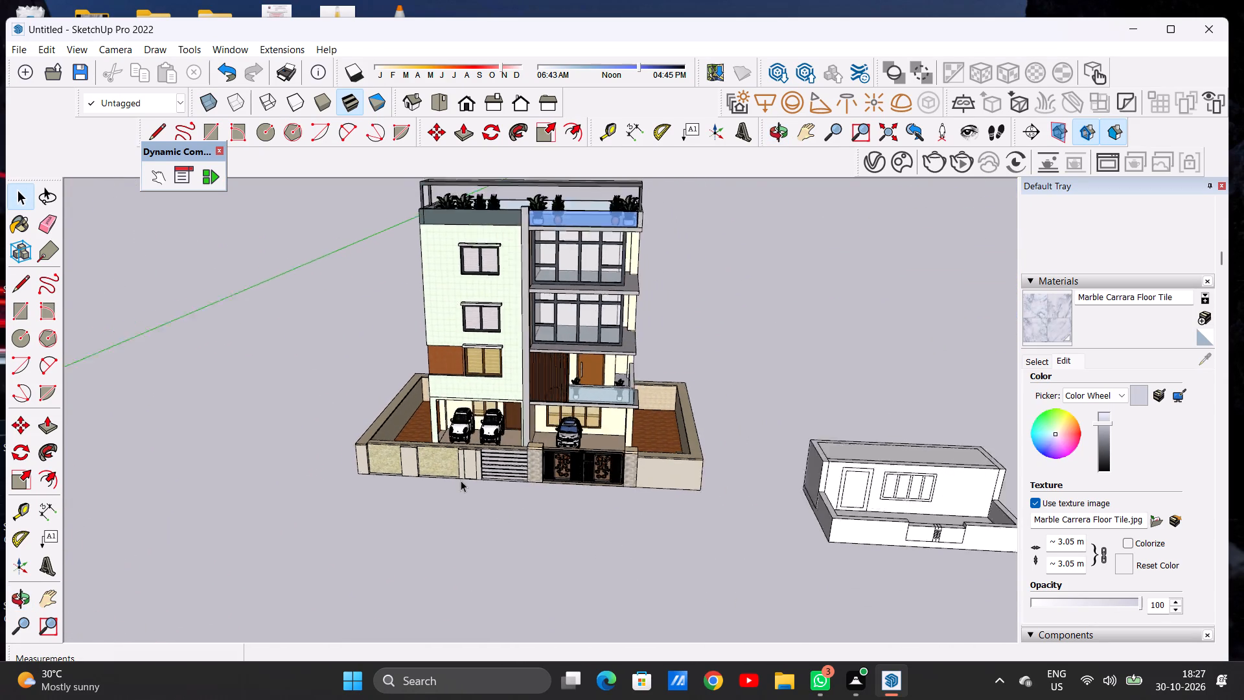
pyautogui.scroll(-9, 461, 480)
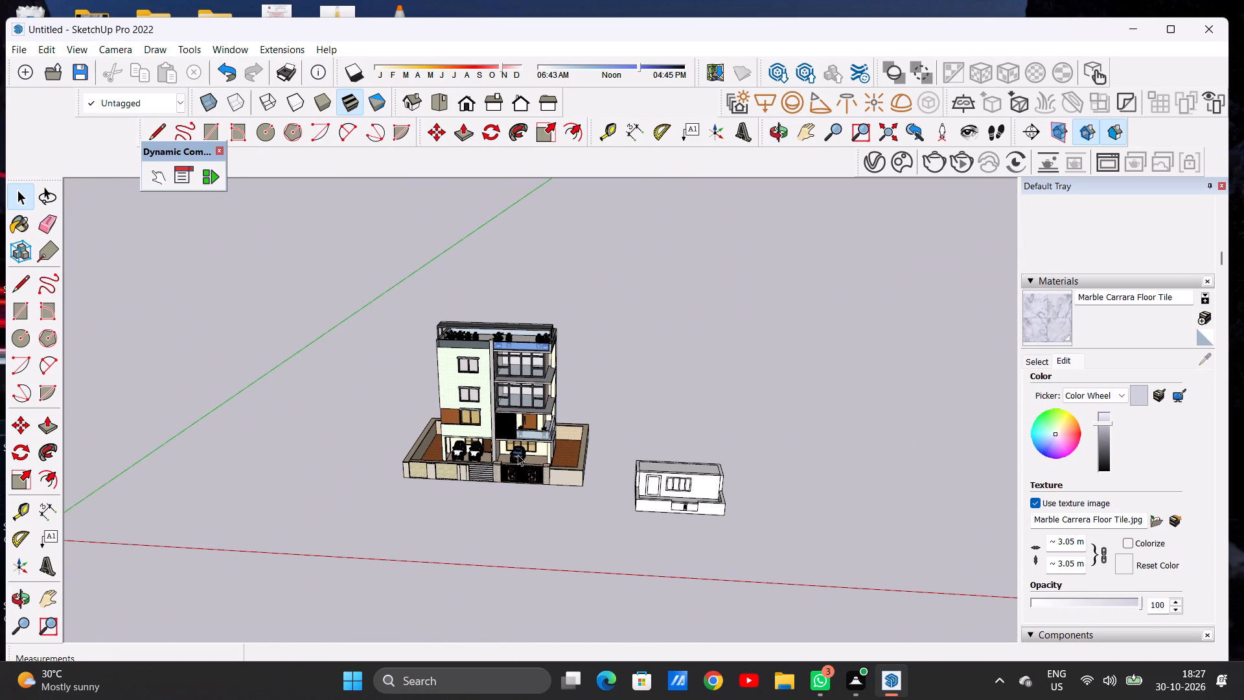
# Examine the cars parked under the porches and the first-floor balcony up close, and the whole front.
pyautogui.scroll(16, 518, 454)
pyautogui.scroll(5, 527, 444)
pyautogui.scroll(-1, 527, 444)
pyautogui.scroll(6, 527, 444)
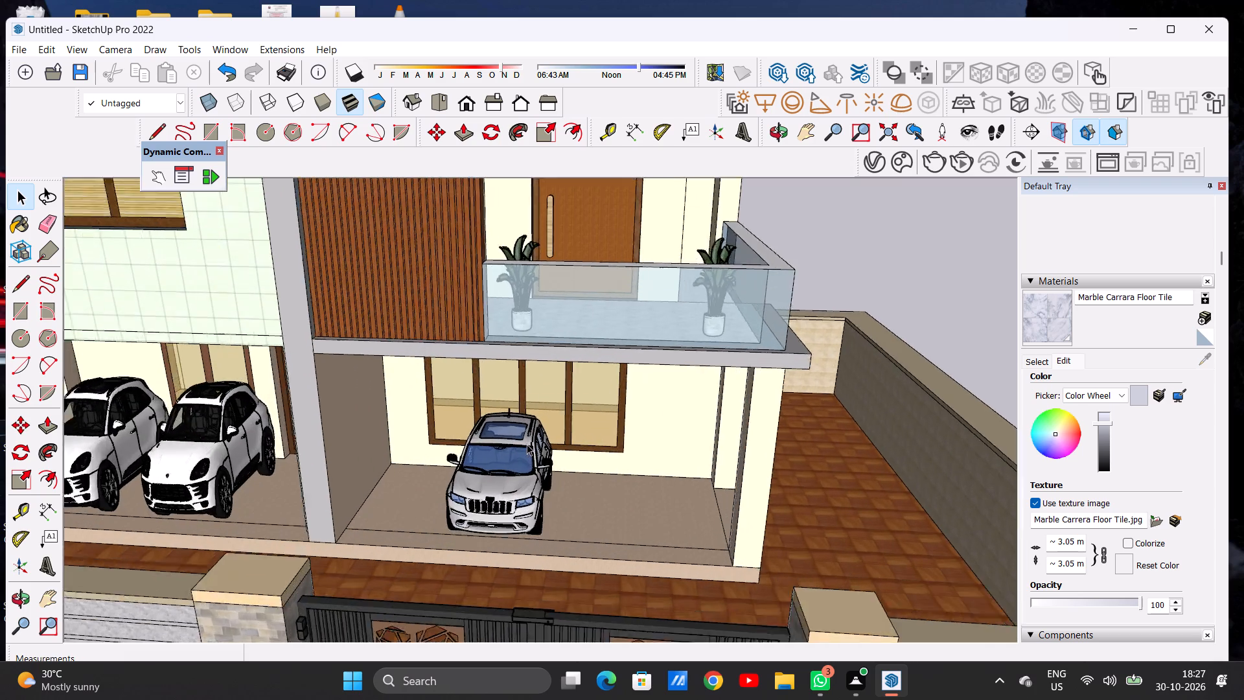
pyautogui.scroll(2, 527, 444)
pyautogui.moveTo(515, 470); pyautogui.dragTo(533, 458, button='middle')
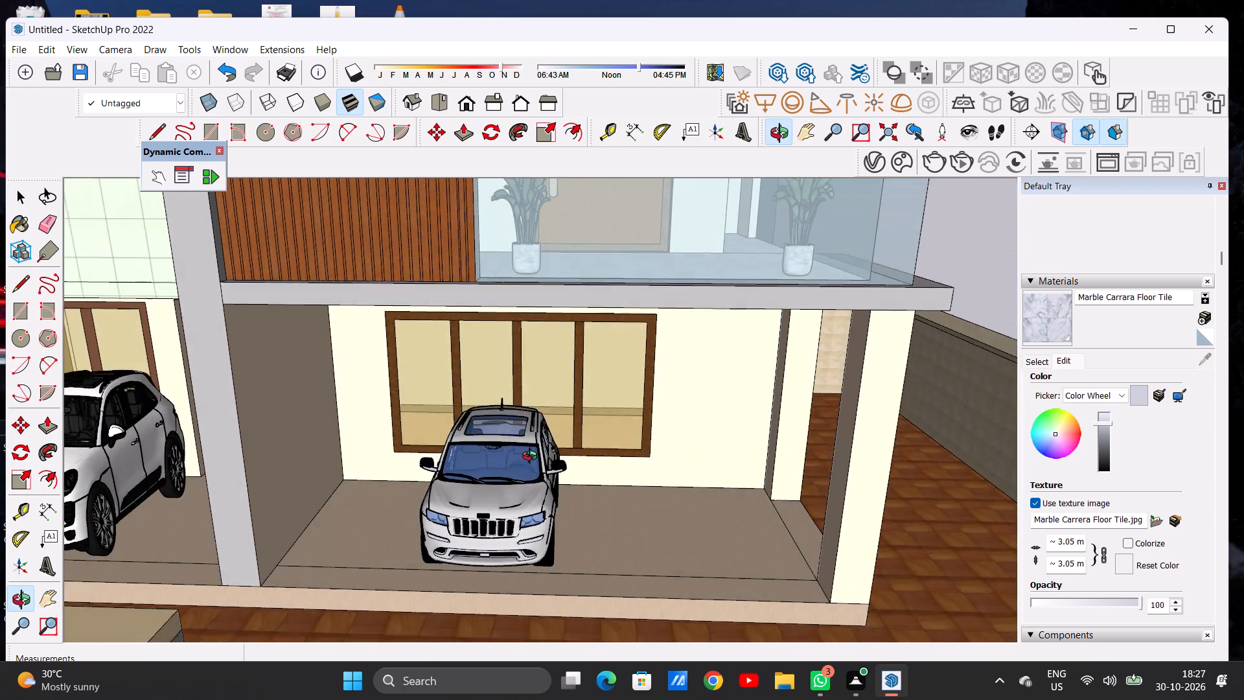
pyautogui.moveTo(533, 458); pyautogui.dragTo(529, 454, button='middle')
pyautogui.scroll(20, 509, 399)
pyautogui.scroll(2, 509, 399)
pyautogui.scroll(-4, 479, 433)
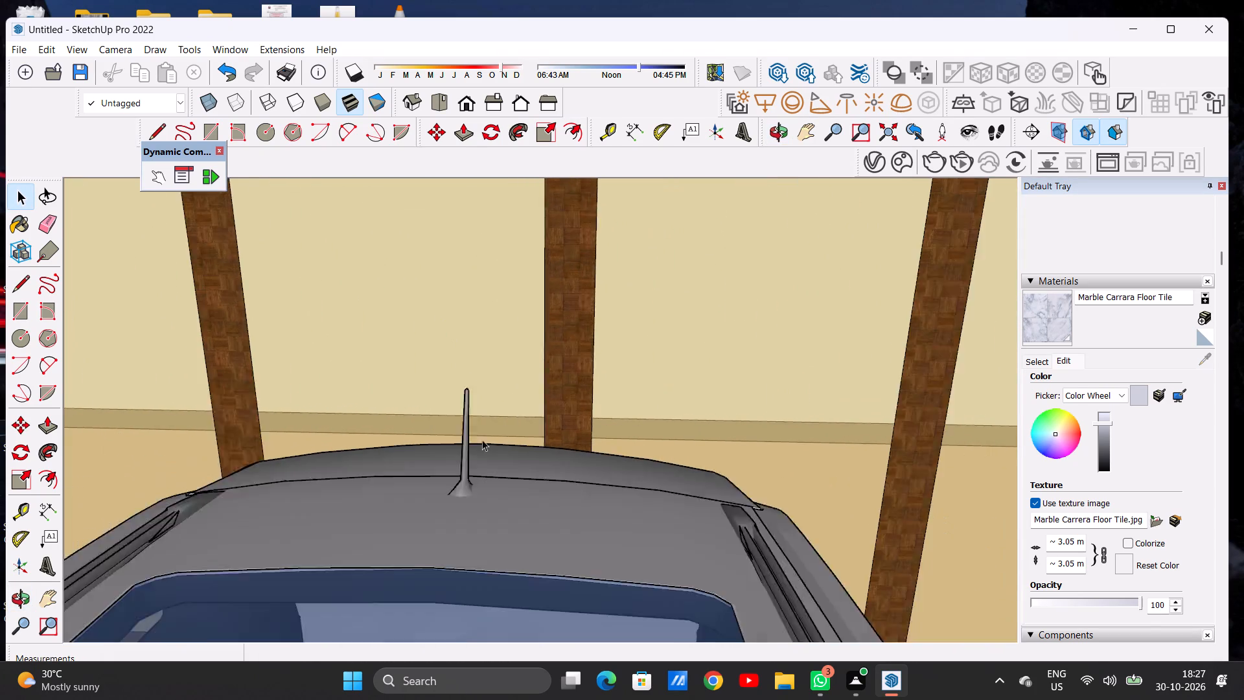
pyautogui.scroll(-20, 482, 439)
pyautogui.scroll(-12, 482, 439)
pyautogui.scroll(1, 555, 453)
pyautogui.scroll(-2, 564, 444)
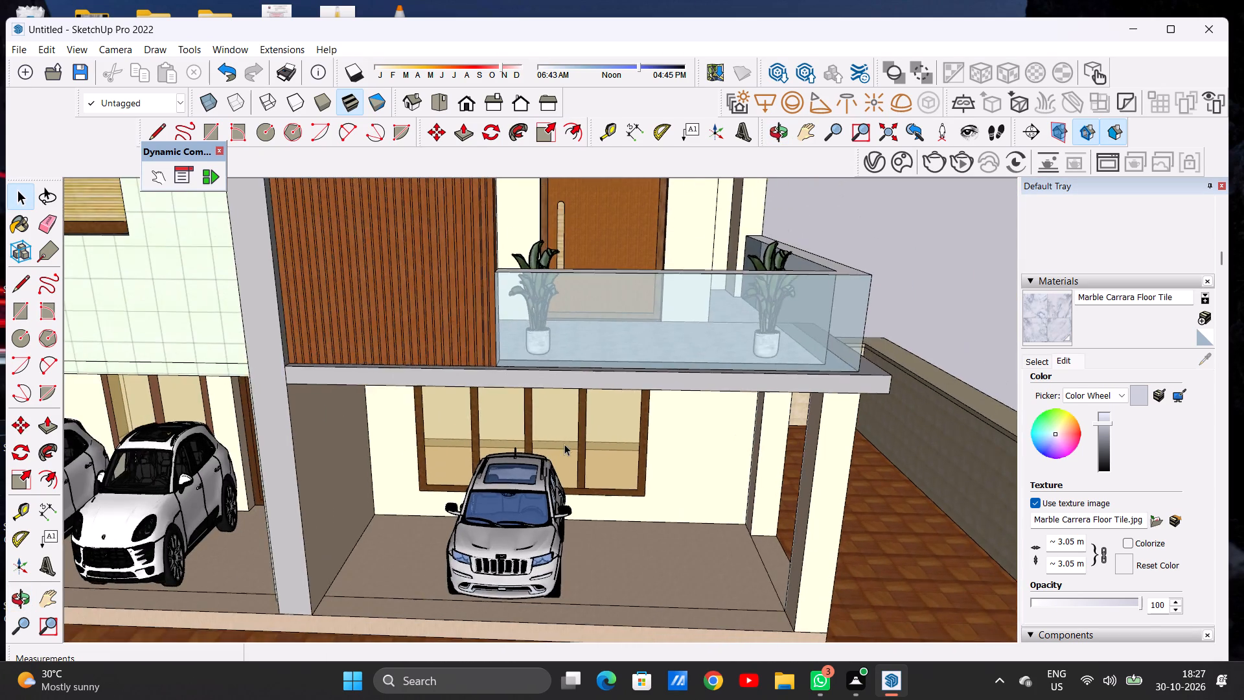
pyautogui.scroll(-7, 564, 444)
pyautogui.scroll(9, 402, 454)
pyautogui.scroll(-1, 397, 437)
pyautogui.scroll(7, 397, 437)
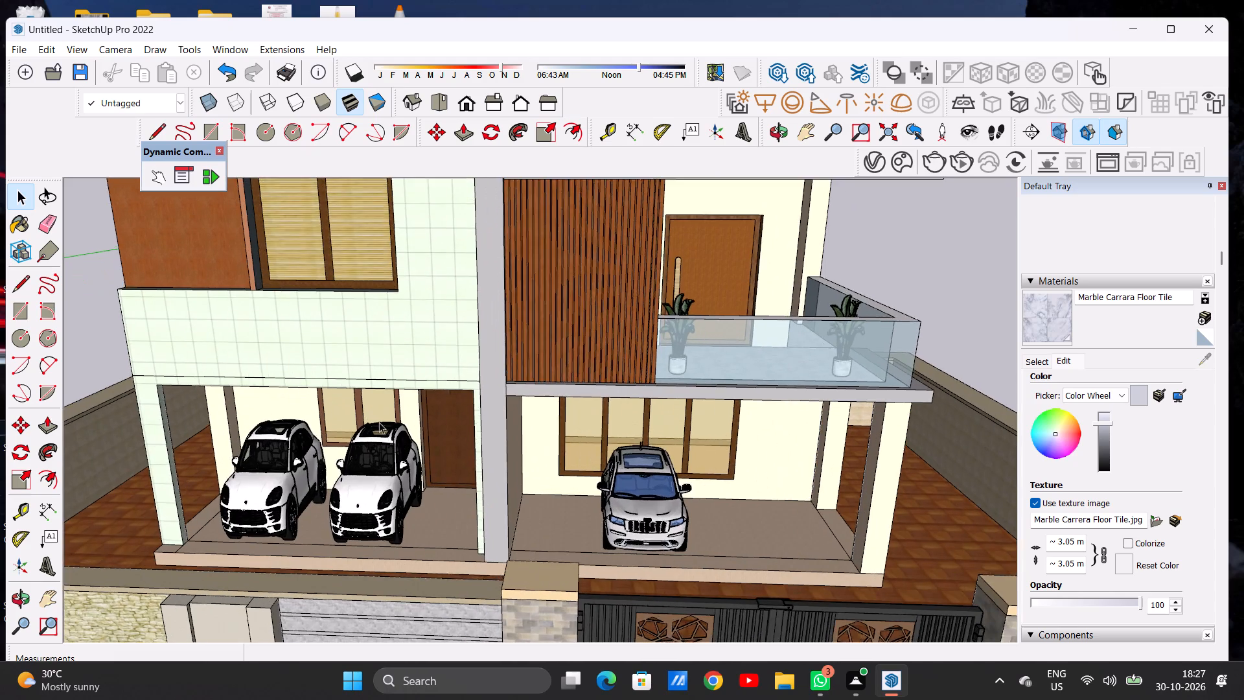
pyautogui.scroll(19, 379, 422)
pyautogui.scroll(6, 387, 443)
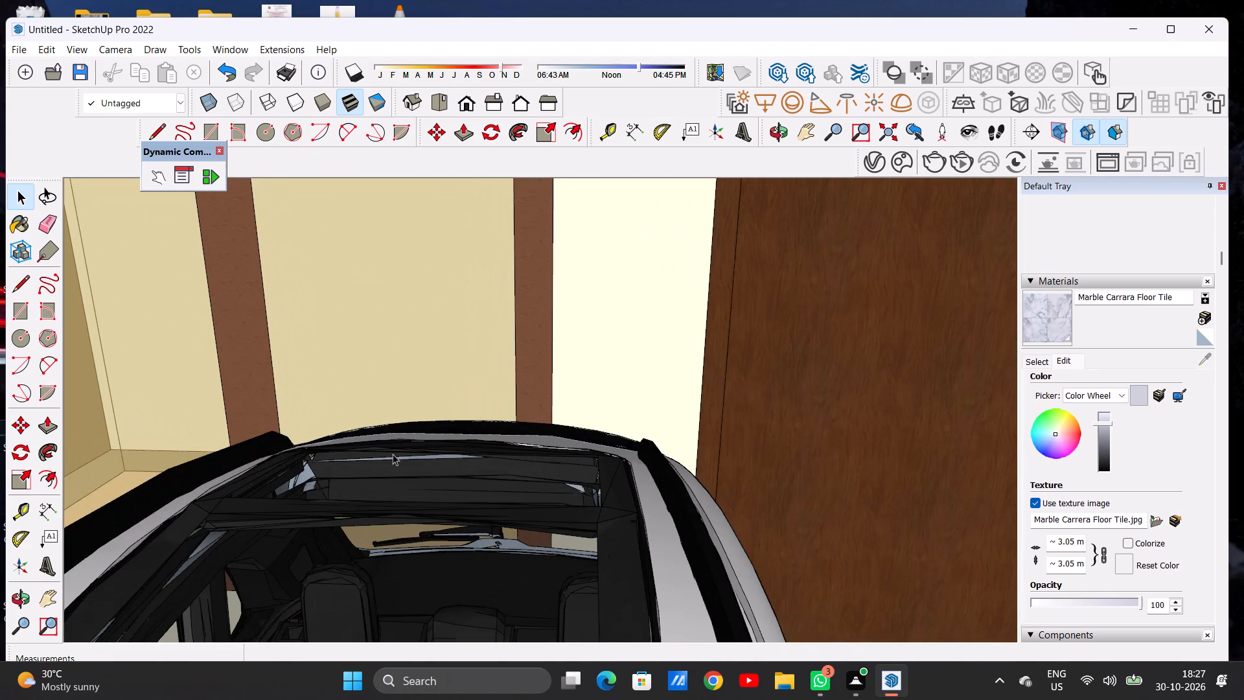
pyautogui.moveTo(395, 460); pyautogui.dragTo(448, 402, button='middle')
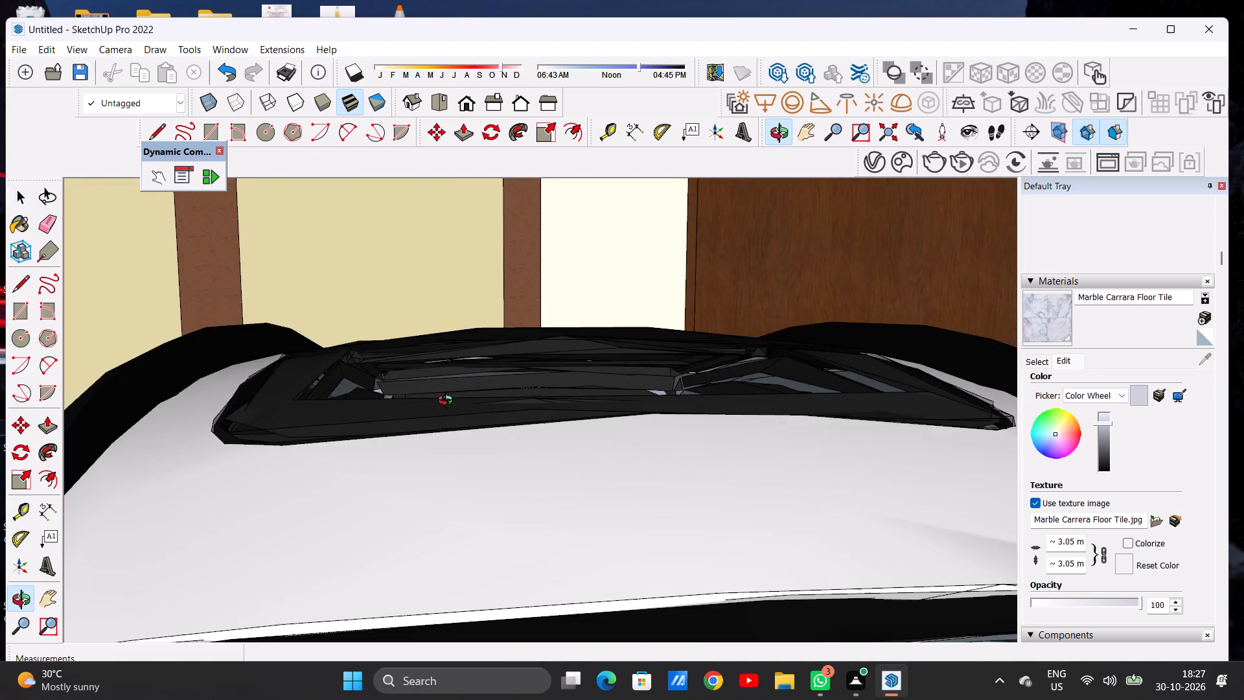
pyautogui.moveTo(448, 402); pyautogui.dragTo(442, 450, button='middle')
pyautogui.scroll(-20, 452, 465)
pyautogui.scroll(-4, 452, 465)
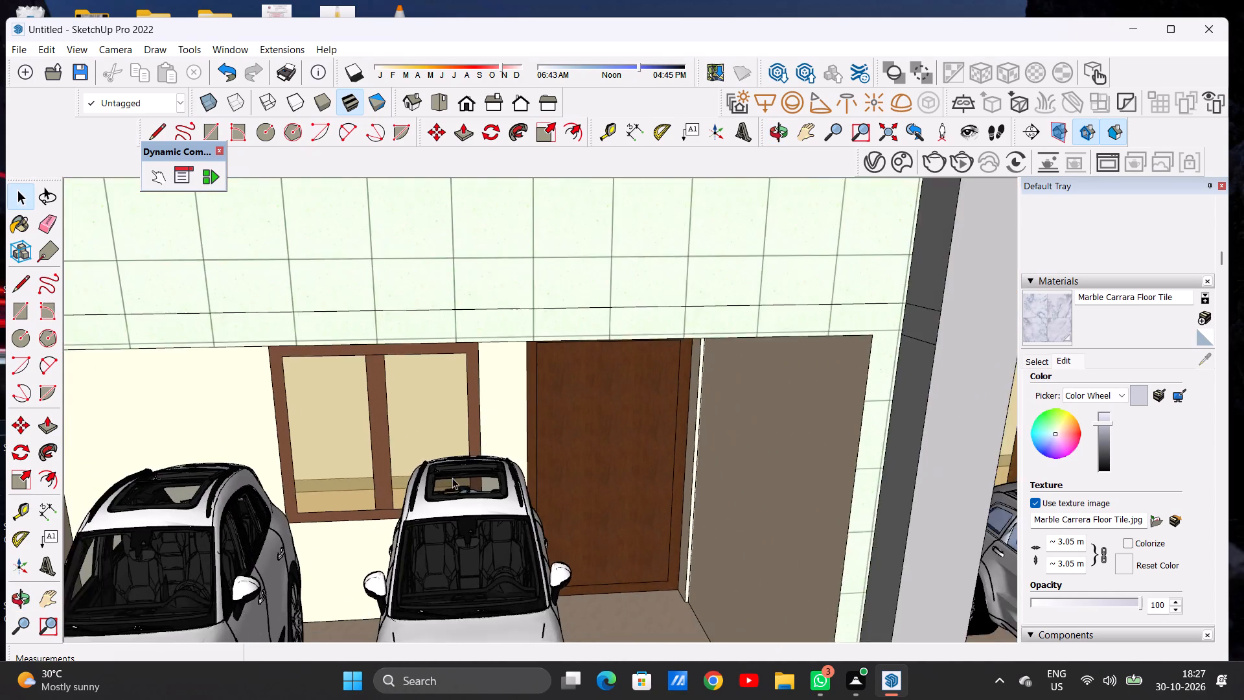
pyautogui.scroll(-20, 452, 478)
pyautogui.scroll(-20, 452, 478)
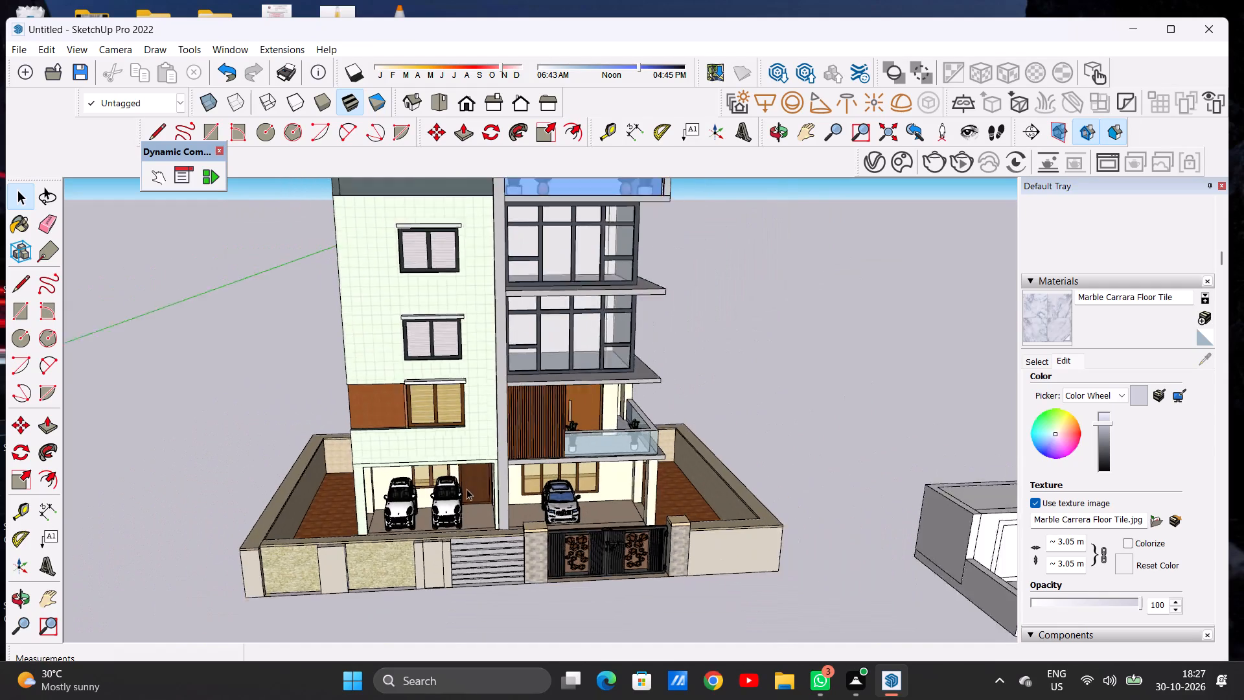
pyautogui.scroll(-11, 466, 489)
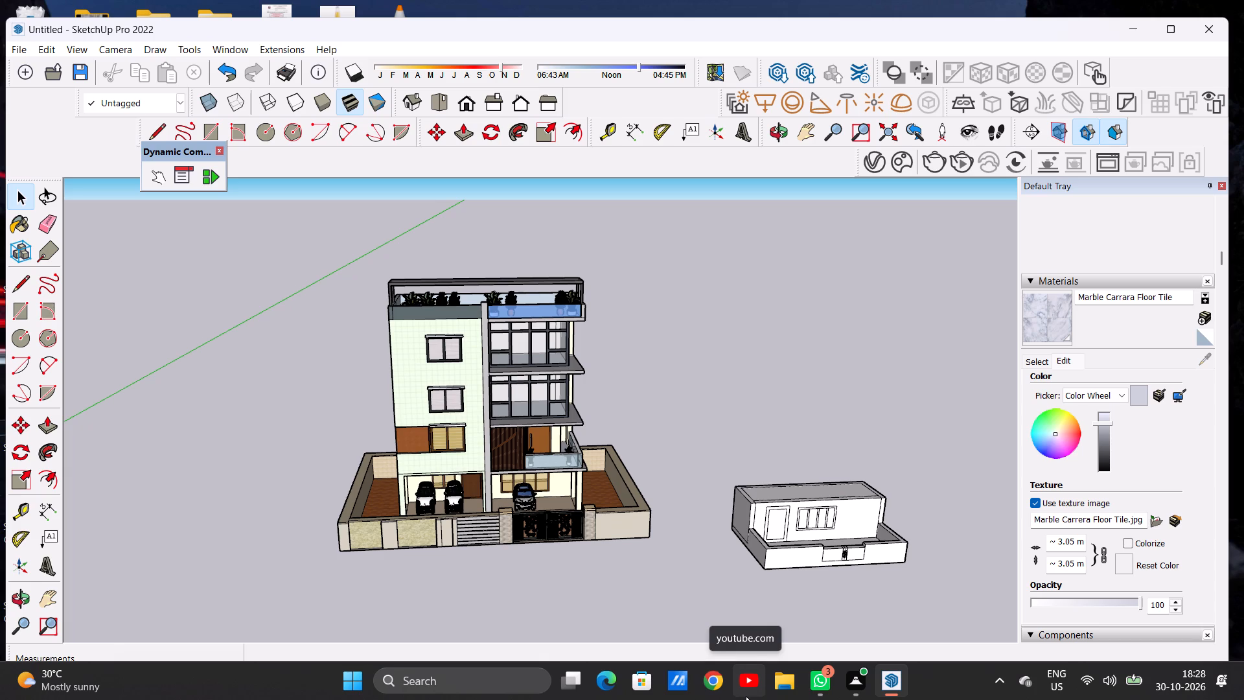
# Examine the painted house's gate, balcony and side courtyard from an angle, and its full front elevation.
pyautogui.scroll(-2, 565, 444)
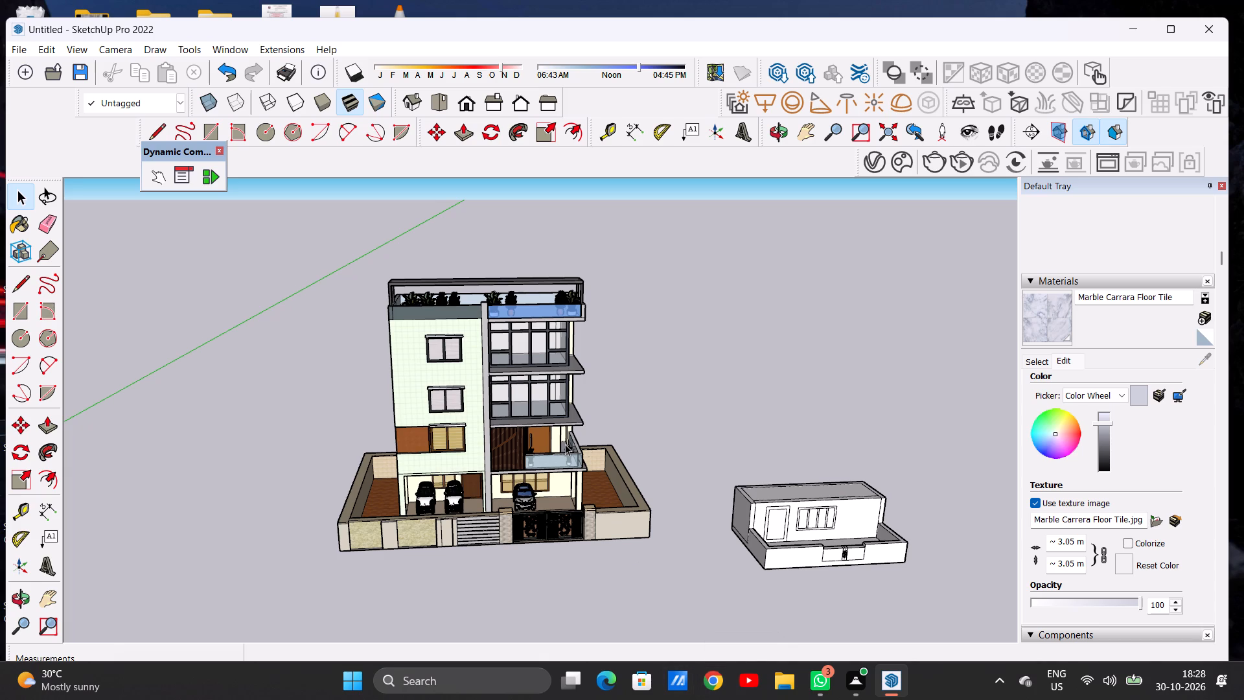
pyautogui.scroll(-13, 565, 444)
pyautogui.scroll(19, 544, 482)
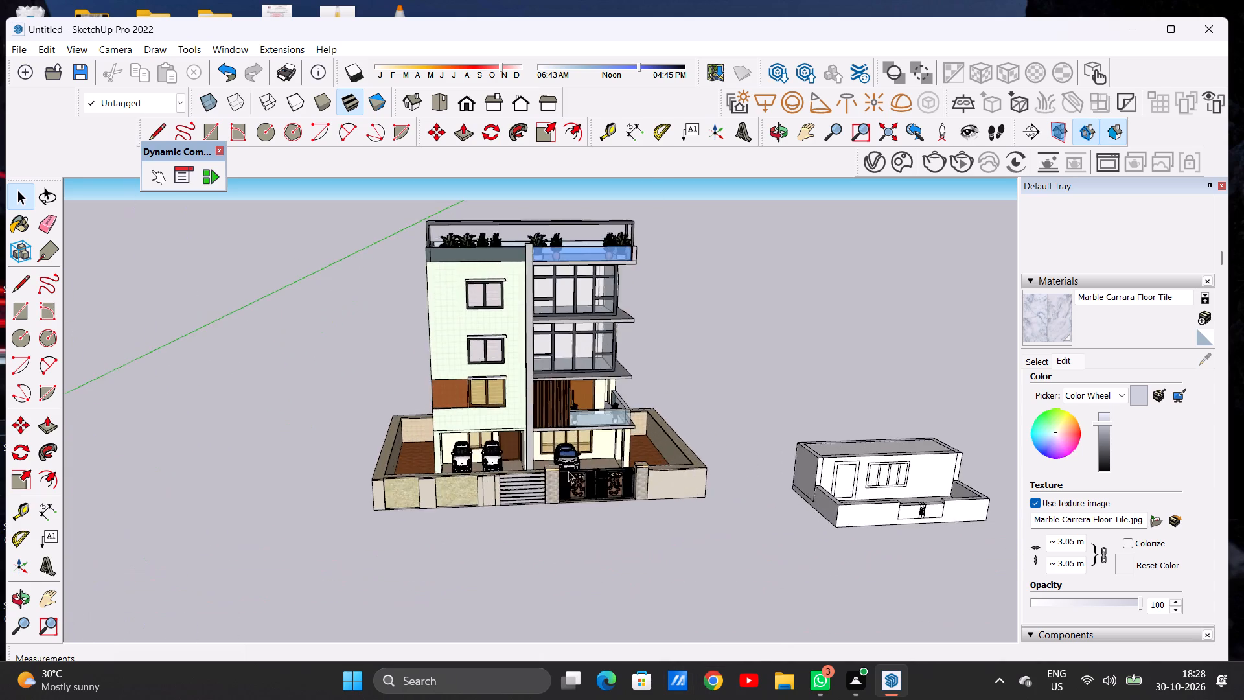
pyautogui.scroll(4, 568, 471)
pyautogui.scroll(-1, 572, 489)
pyautogui.scroll(7, 572, 493)
pyautogui.moveTo(588, 499); pyautogui.dragTo(429, 528, button='middle')
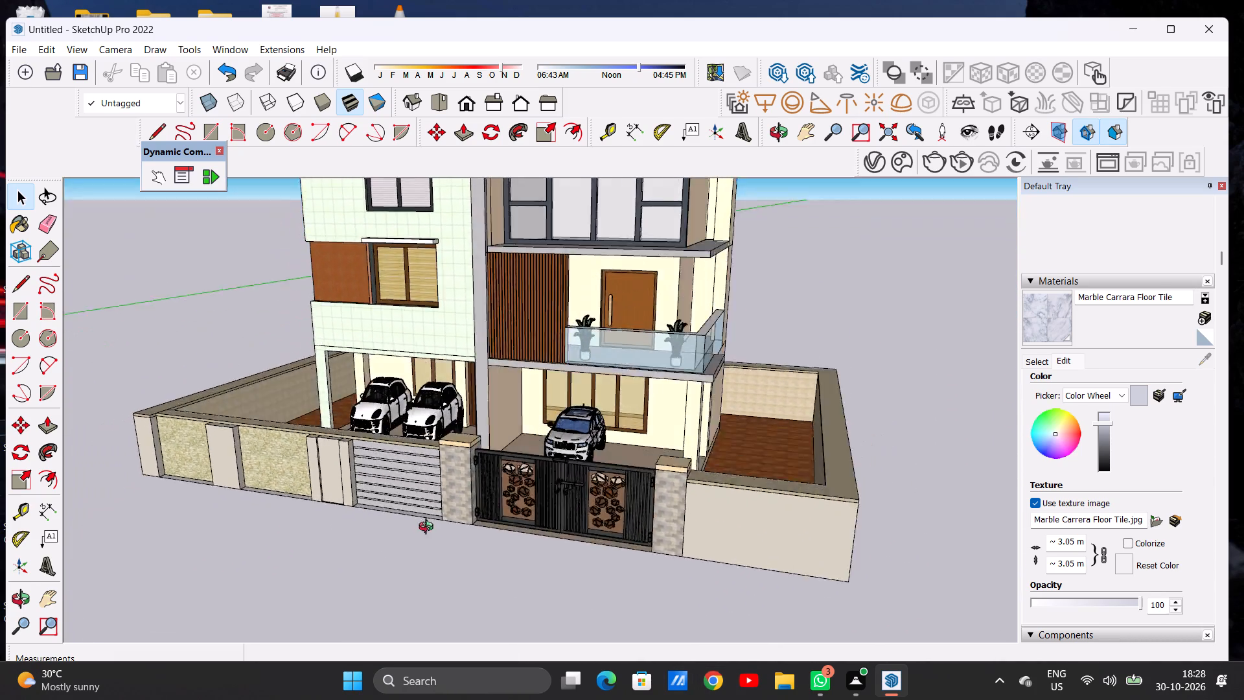
pyautogui.moveTo(429, 528); pyautogui.dragTo(553, 487, button='middle')
pyautogui.moveTo(669, 423); pyautogui.dragTo(467, 487, button='middle')
pyautogui.moveTo(590, 461); pyautogui.dragTo(345, 475, button='middle')
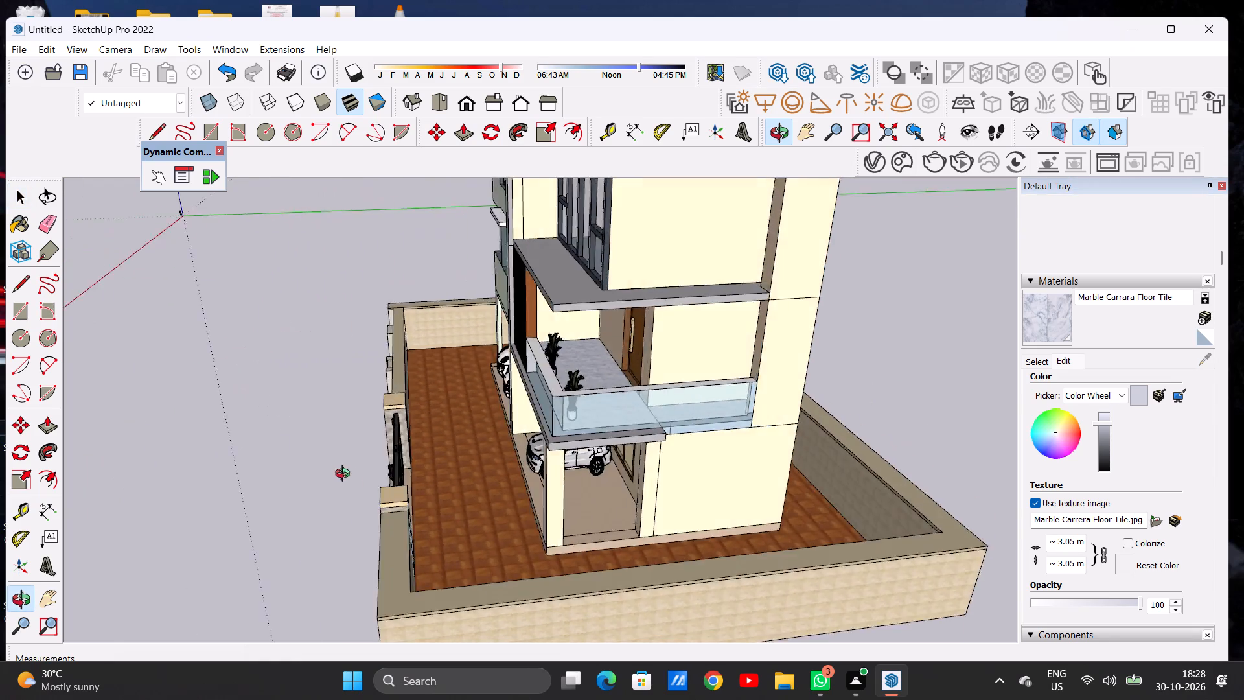
pyautogui.moveTo(345, 475); pyautogui.dragTo(831, 418, button='middle')
pyautogui.scroll(-6, 693, 445)
pyautogui.scroll(-6, 613, 498)
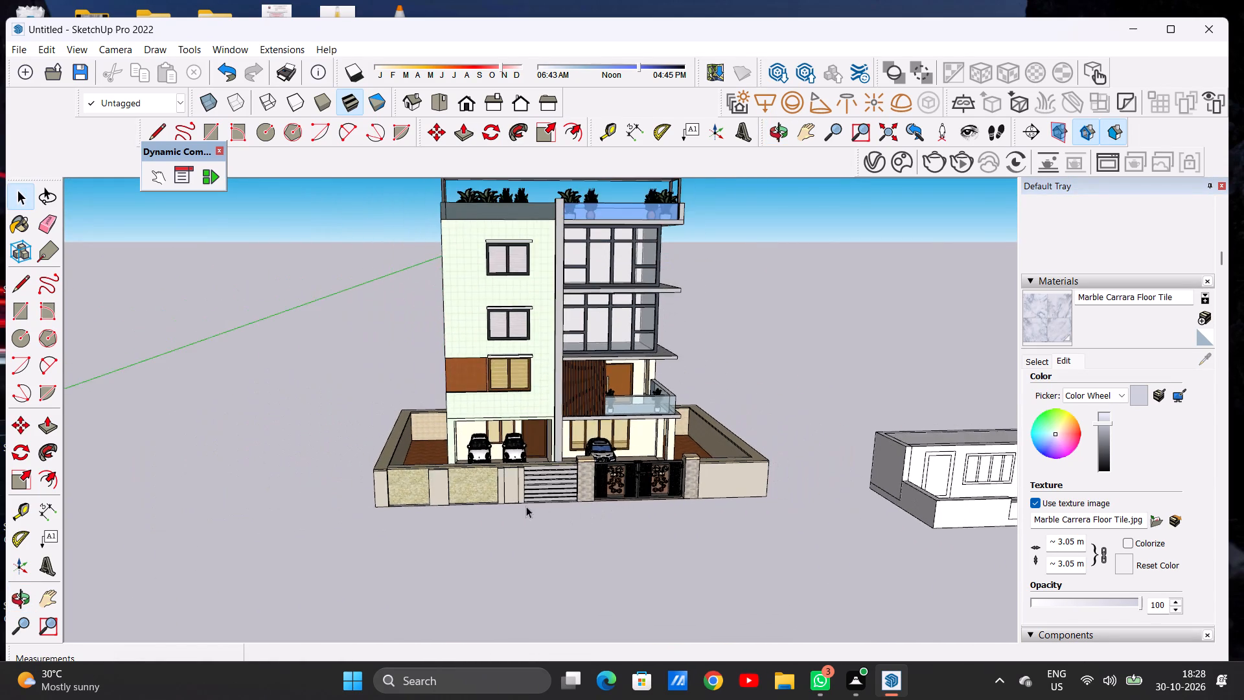
pyautogui.scroll(-5, 521, 507)
pyautogui.moveTo(573, 513); pyautogui.dragTo(515, 498, button='middle')
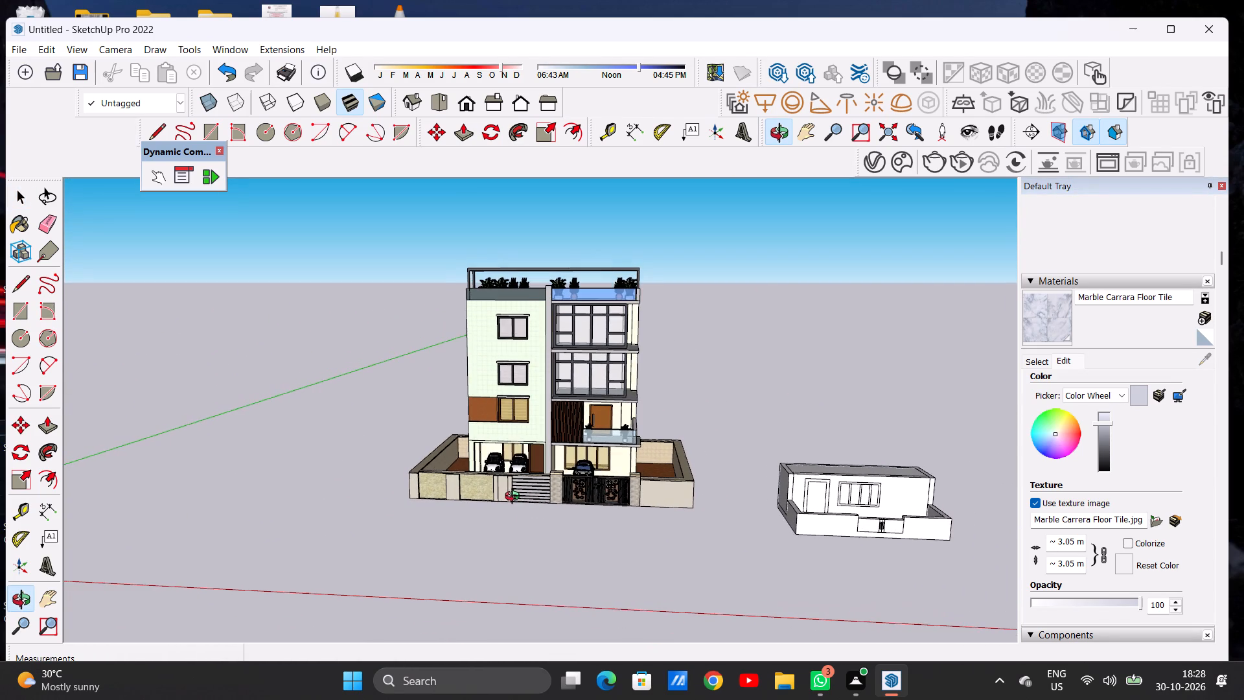
pyautogui.moveTo(515, 498); pyautogui.dragTo(531, 494, button='middle')
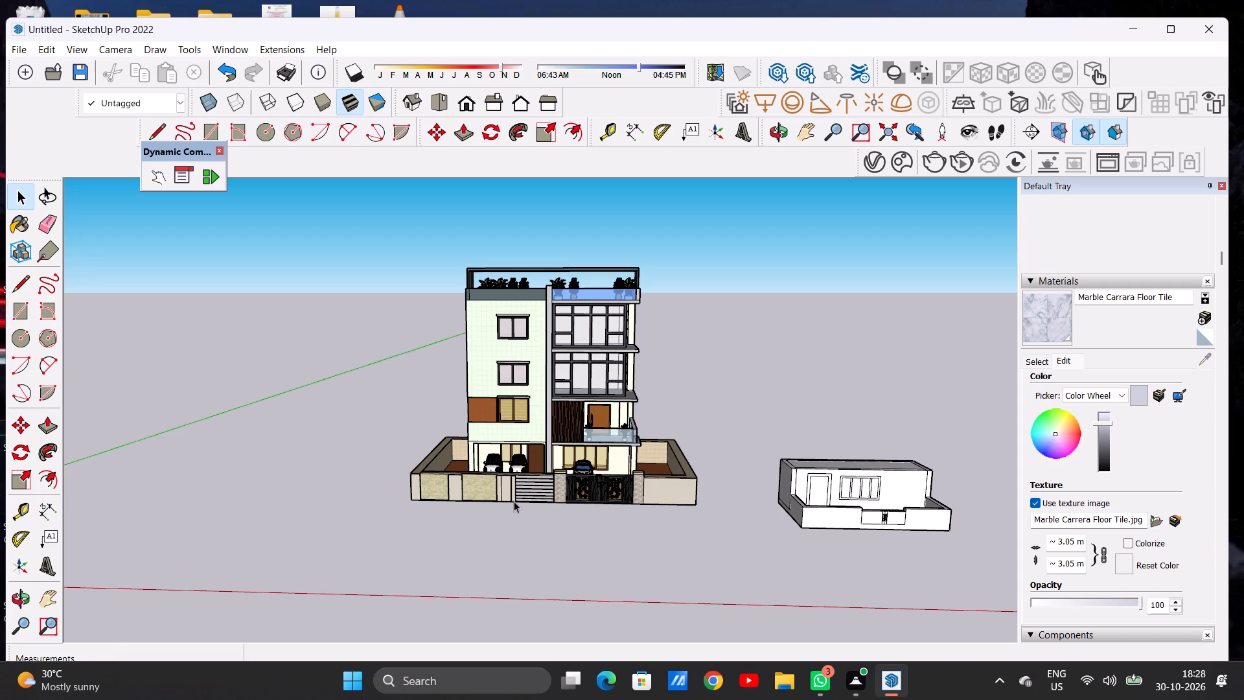
# Examine the painted house alongside the unpainted small white building from the front and at an angle.
pyautogui.scroll(3, 514, 501)
pyautogui.scroll(-2, 470, 500)
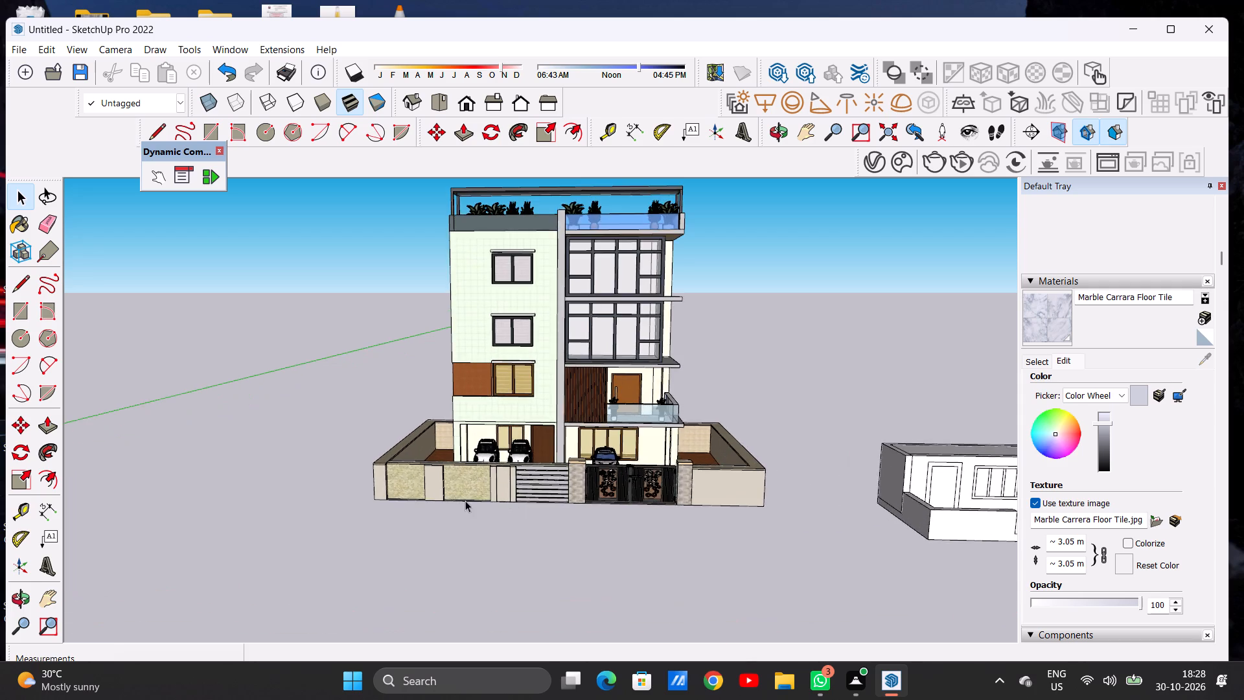
pyautogui.scroll(-13, 465, 500)
pyautogui.scroll(1, 489, 500)
pyautogui.scroll(-1, 489, 500)
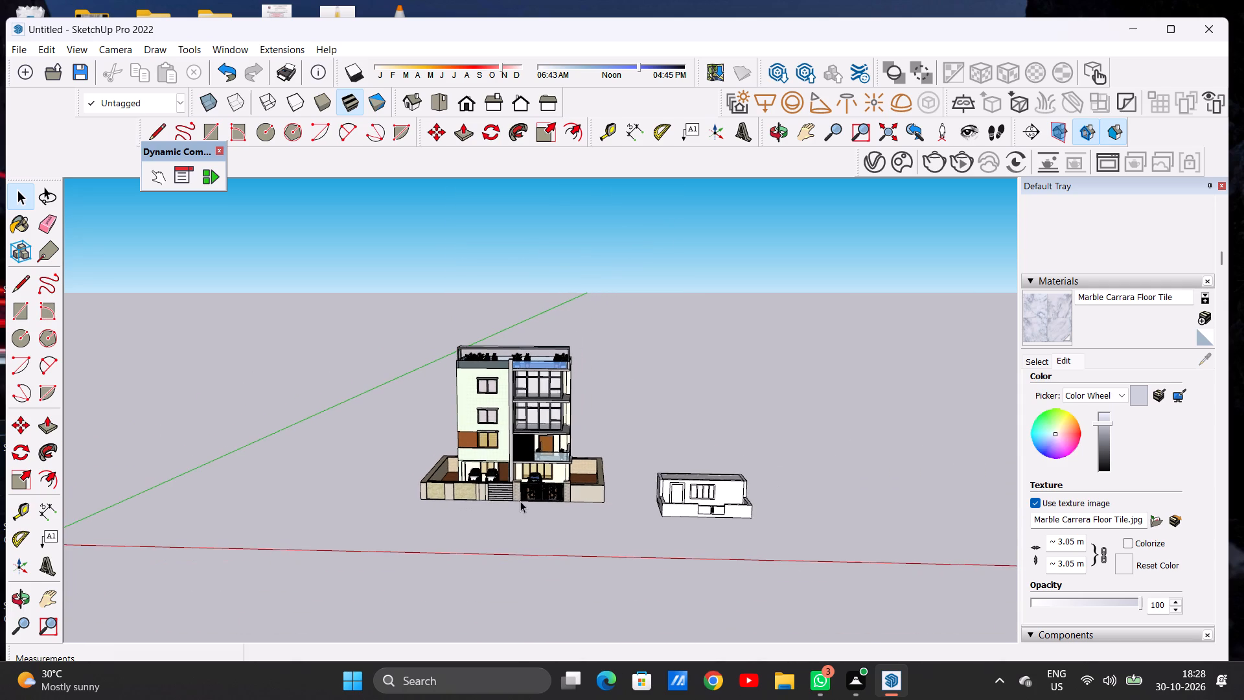
pyautogui.scroll(5, 520, 501)
pyautogui.scroll(3, 781, 448)
pyautogui.moveTo(843, 500); pyautogui.dragTo(726, 496, button='middle')
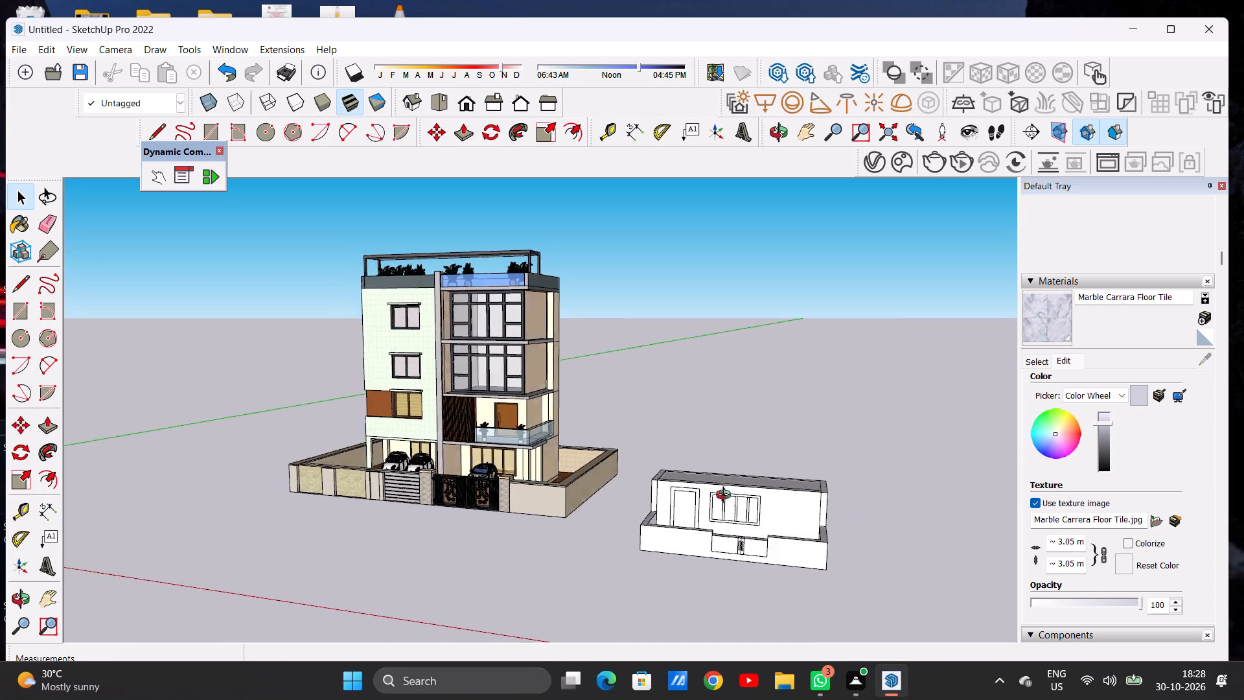
pyautogui.moveTo(726, 496); pyautogui.dragTo(741, 529, button='middle')
pyautogui.scroll(-2, 744, 482)
pyautogui.scroll(1, 744, 482)
pyautogui.scroll(-3, 744, 482)
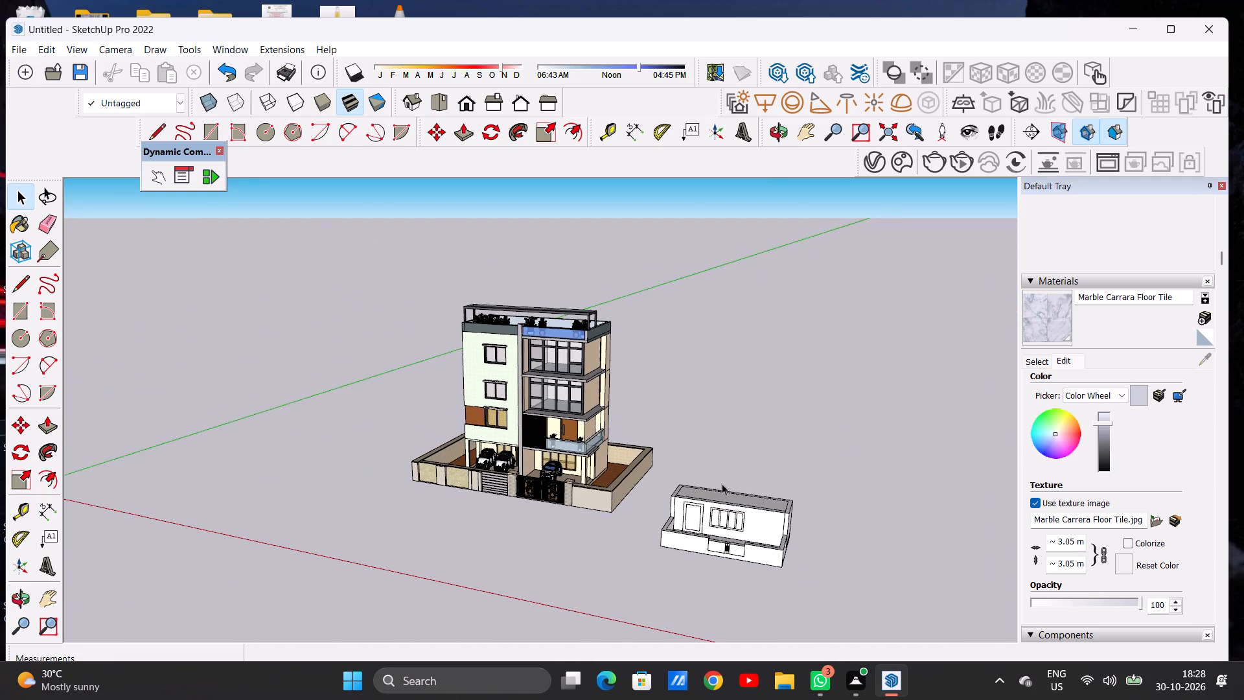
pyautogui.scroll(-1, 724, 487)
pyautogui.scroll(5, 725, 489)
pyautogui.scroll(14, 754, 542)
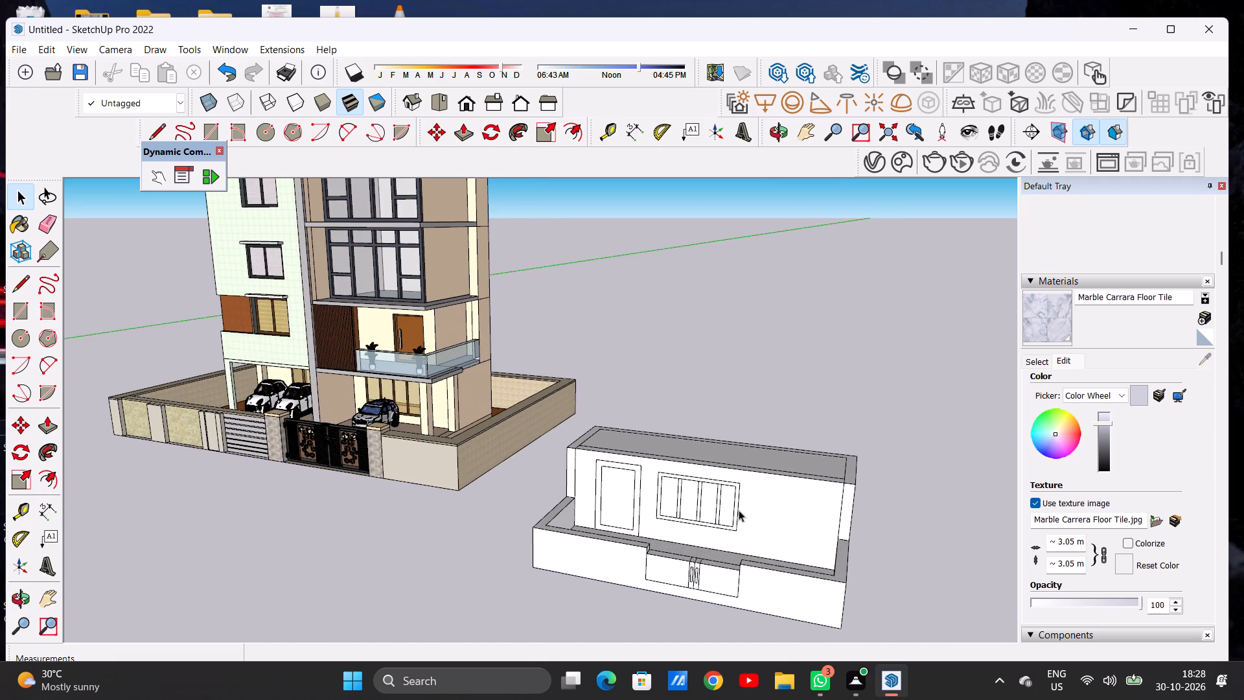
pyautogui.moveTo(739, 509); pyautogui.dragTo(762, 496, button='middle')
pyautogui.scroll(-6, 637, 509)
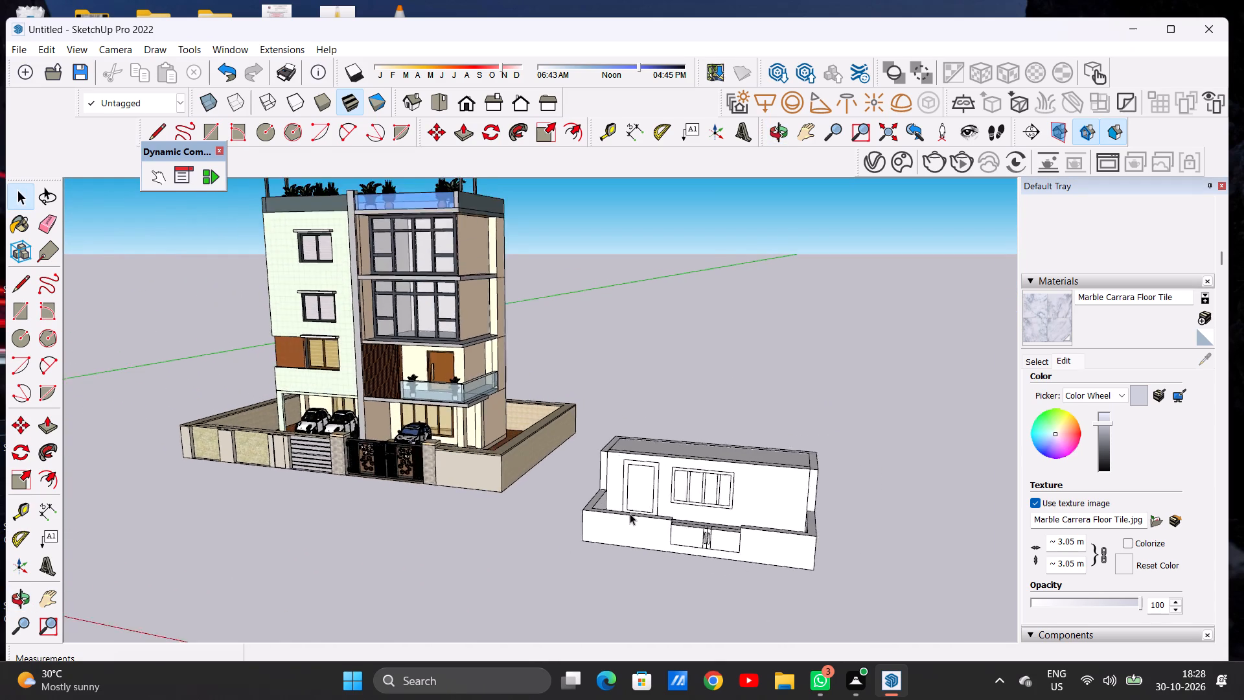
pyautogui.scroll(-4, 614, 511)
pyautogui.scroll(5, 645, 563)
pyautogui.scroll(-1, 660, 555)
pyautogui.scroll(5, 700, 533)
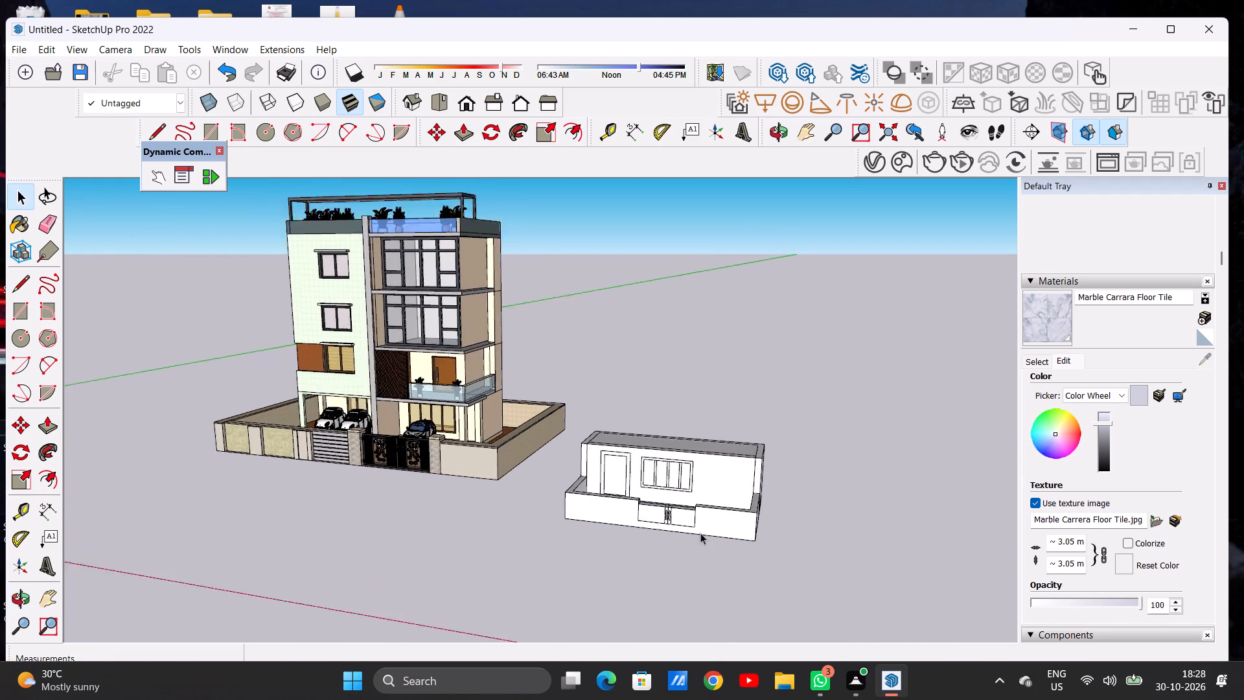
# Paint the front and top faces of the small white building's two wide gate panels with Formica Graystone from Synthetic Surfaces.
pyautogui.scroll(20, 700, 533)
pyautogui.scroll(2, 700, 533)
pyautogui.scroll(-1, 637, 503)
pyautogui.scroll(9, 637, 503)
pyautogui.moveTo(621, 498); pyautogui.dragTo(631, 496, button='middle')
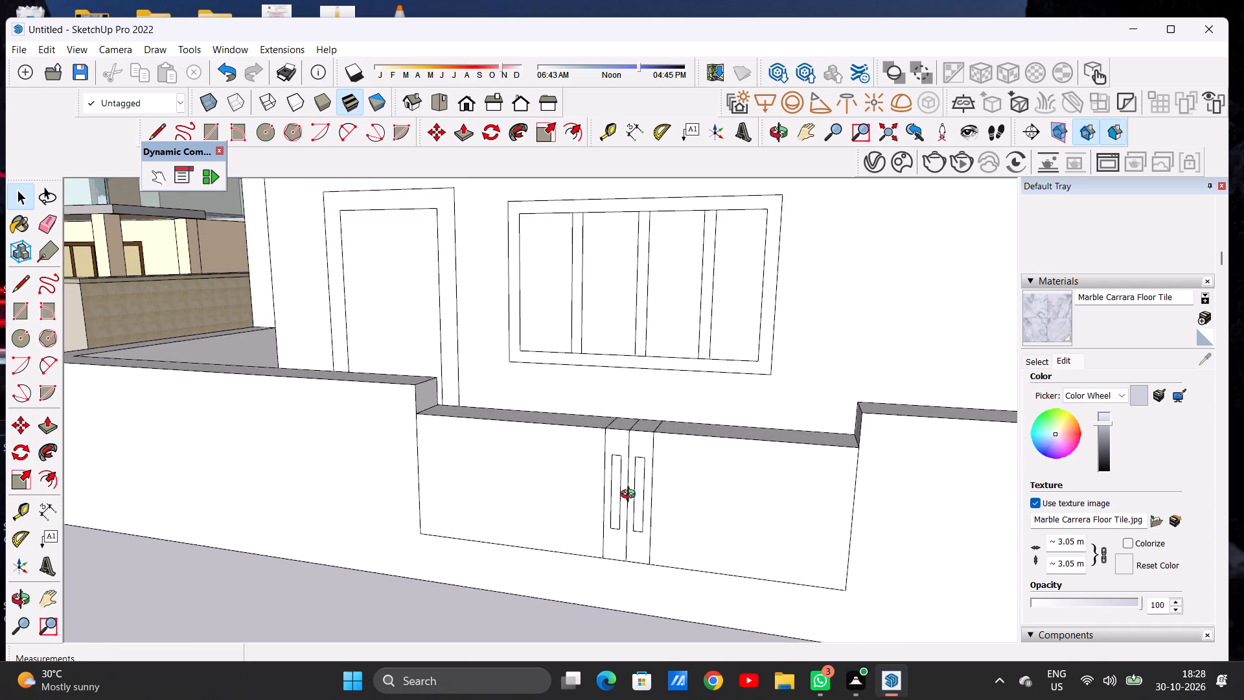
pyautogui.moveTo(631, 496); pyautogui.dragTo(664, 487, button='middle')
pyautogui.scroll(1, 664, 487)
pyautogui.scroll(-3, 634, 488)
pyautogui.scroll(3, 767, 467)
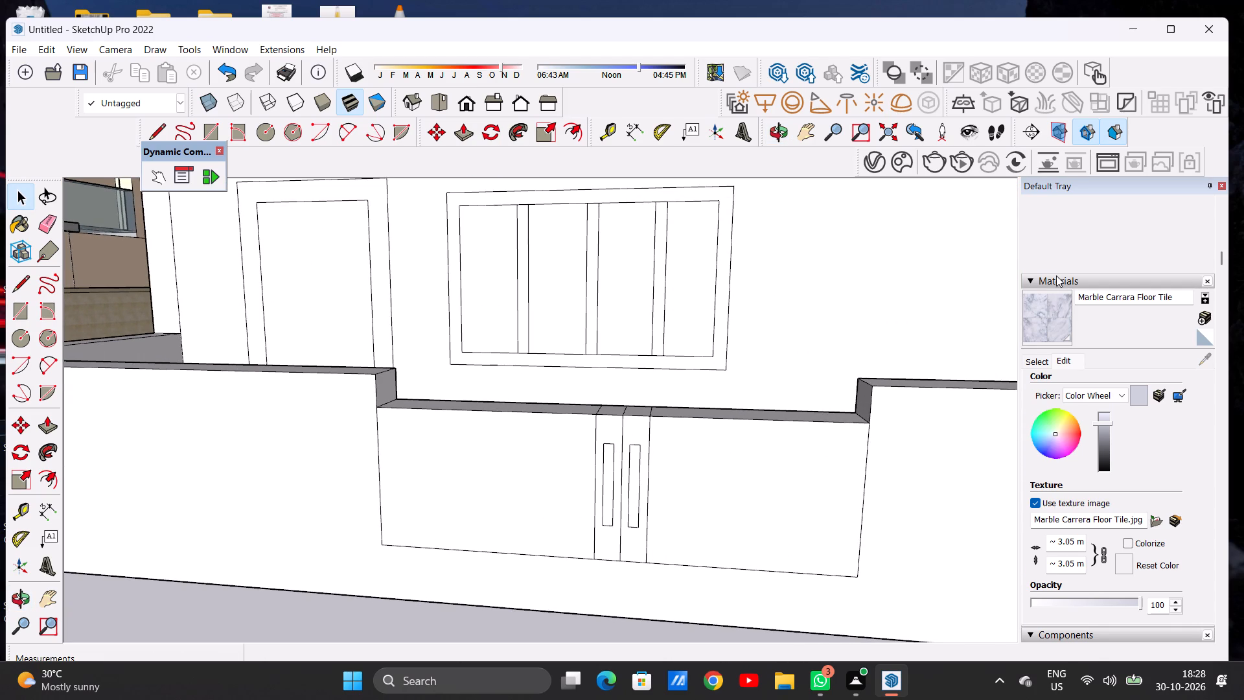
pyautogui.click(1037, 364)
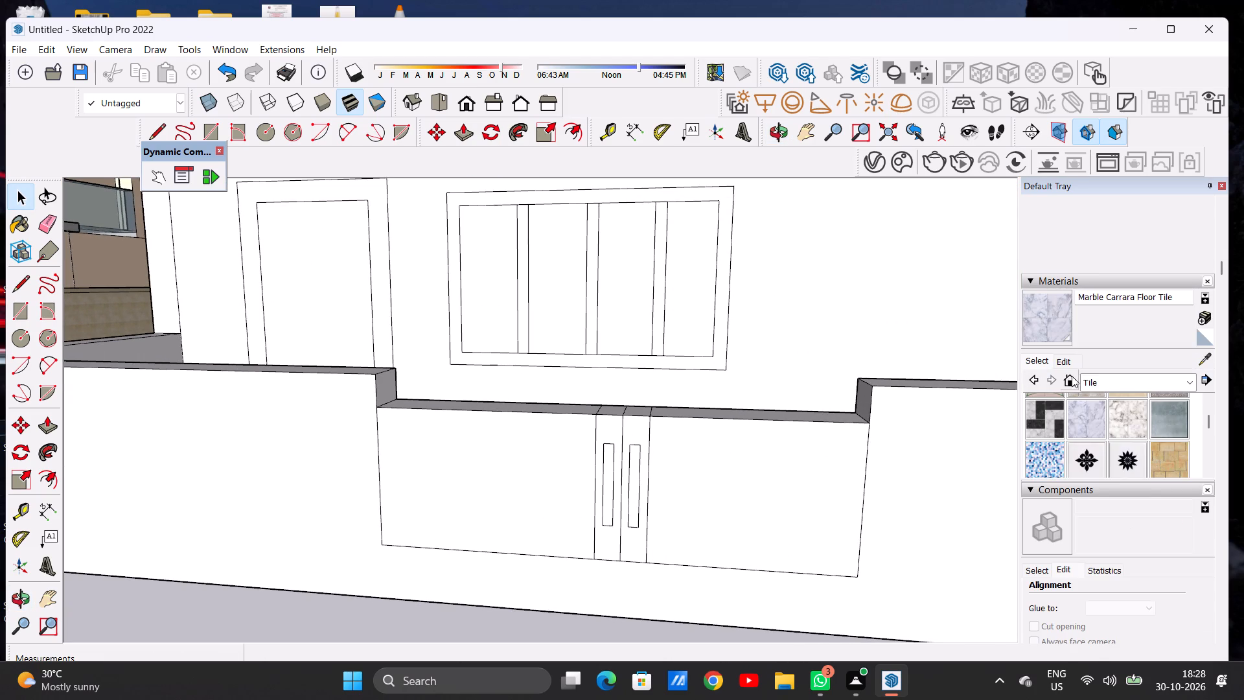
pyautogui.click(1092, 380)
pyautogui.click(1129, 535)
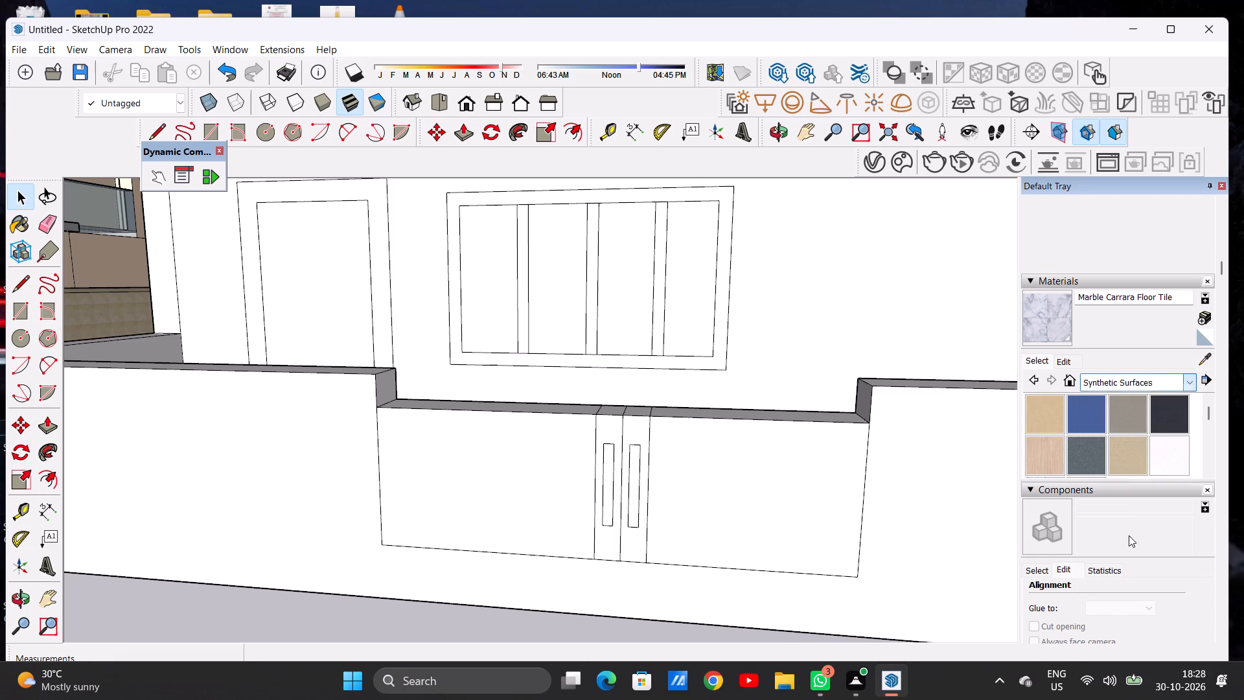
pyautogui.click(1101, 458)
pyautogui.click(1122, 414)
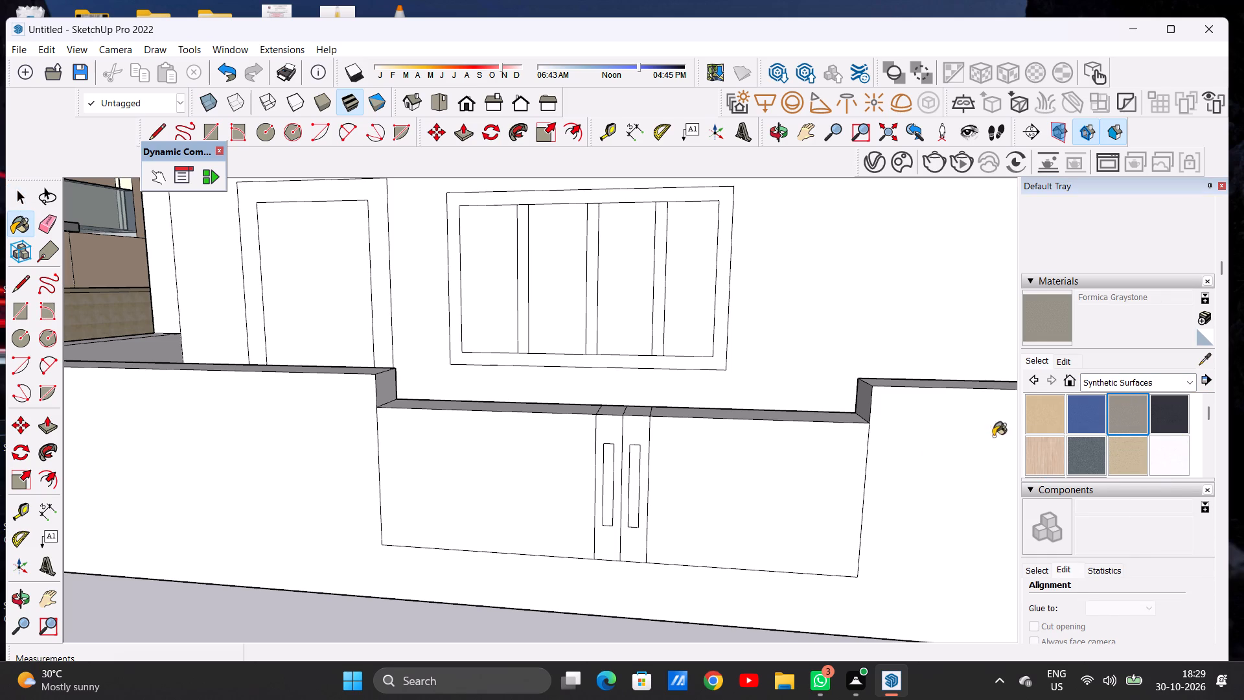
pyautogui.click(571, 466)
pyautogui.click(703, 458)
pyautogui.scroll(7, 595, 422)
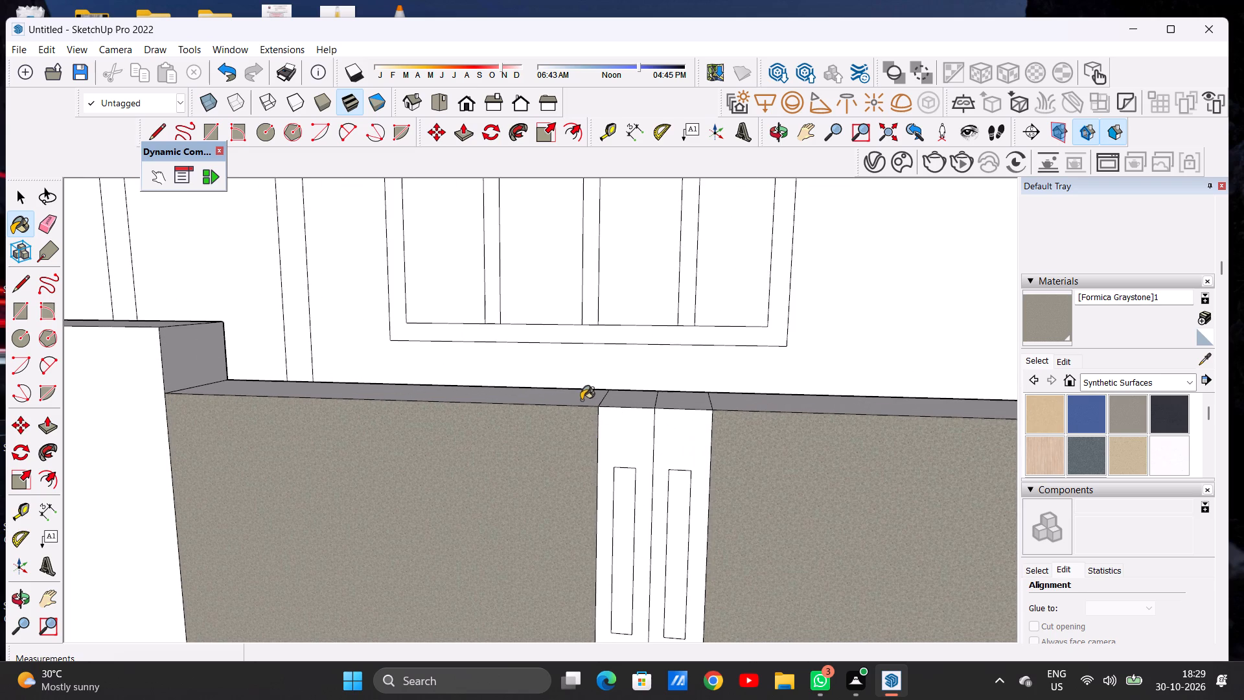
pyautogui.click(580, 399)
pyautogui.click(757, 397)
pyautogui.scroll(-6, 622, 426)
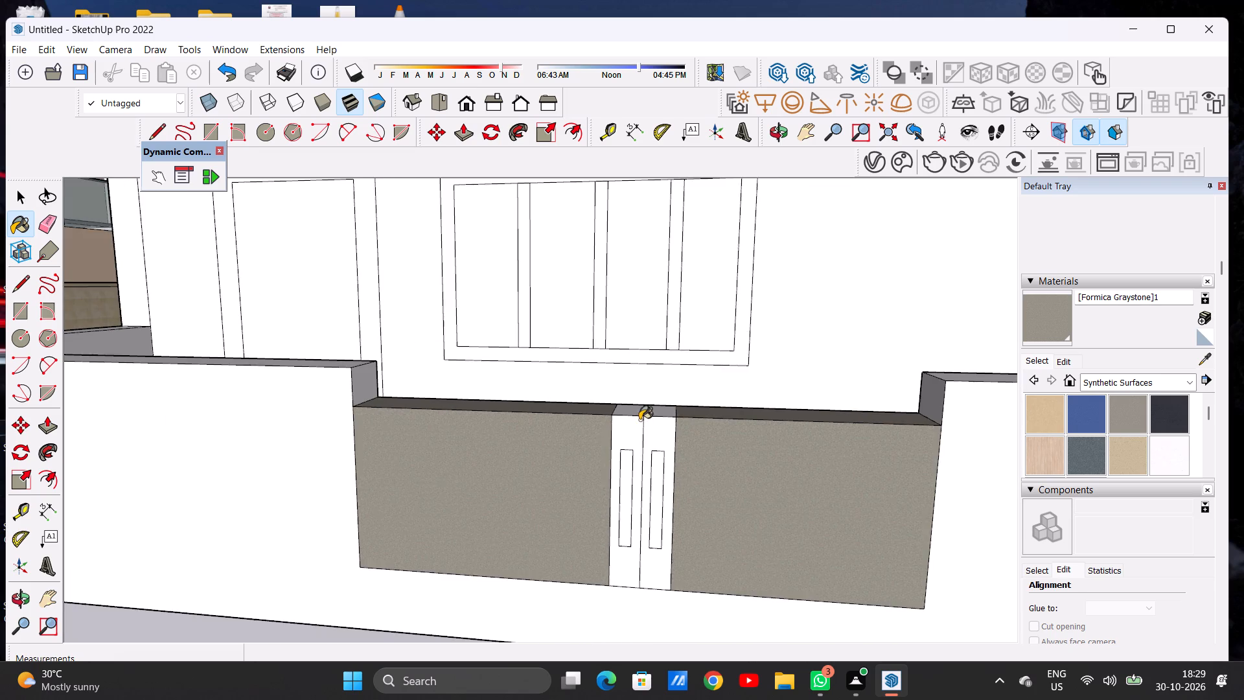
pyautogui.scroll(-5, 639, 420)
# Paint the front and top faces of the gate's two narrow centre strips with Formica Speckled Grey.
pyautogui.click(1092, 456)
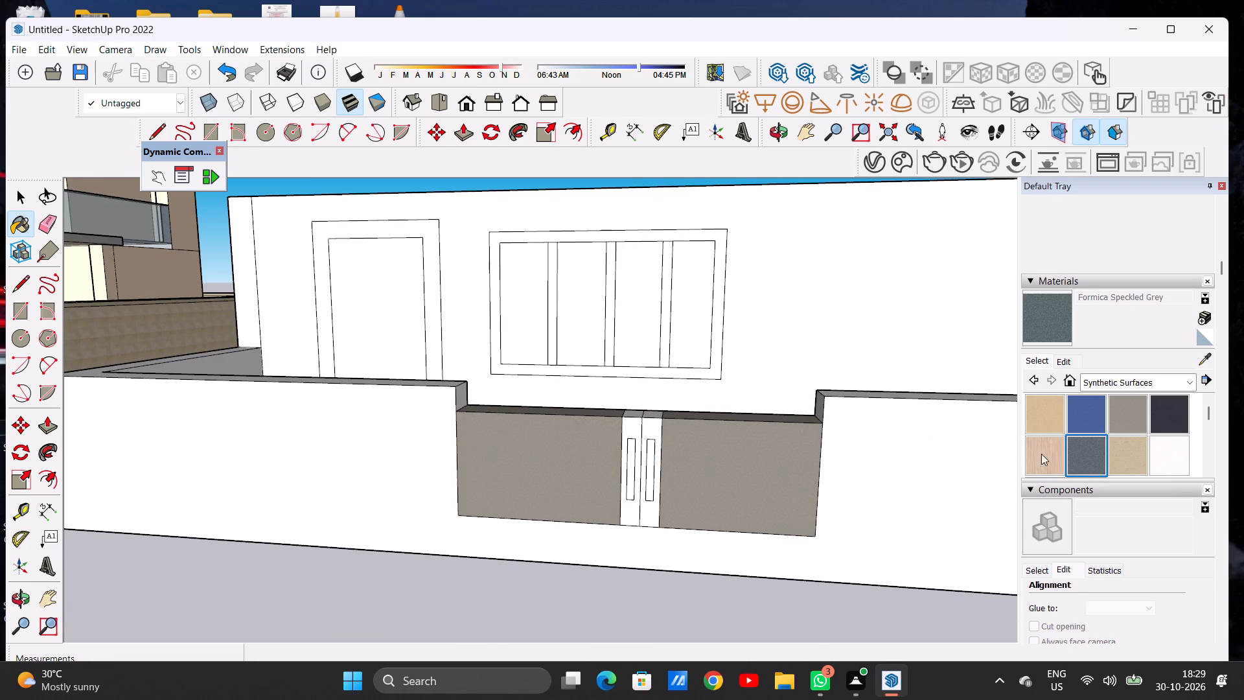
pyautogui.scroll(7, 643, 471)
pyautogui.click(626, 388)
pyautogui.click(667, 380)
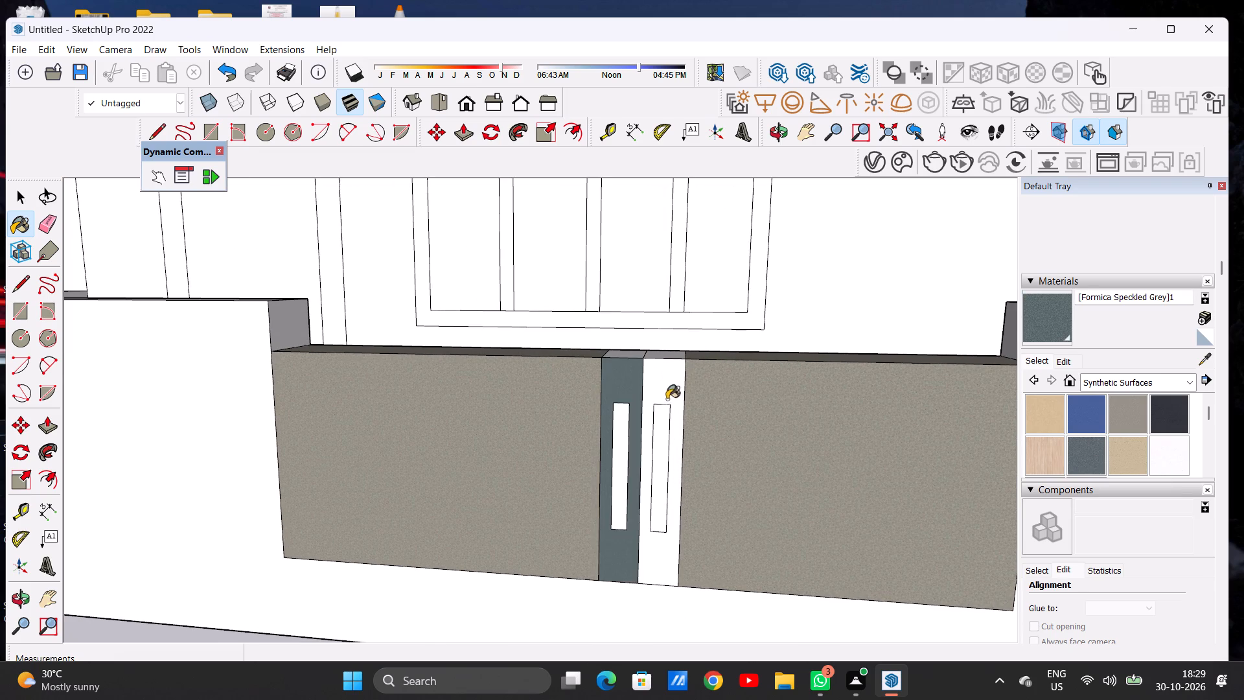
pyautogui.scroll(-6, 662, 424)
pyautogui.scroll(13, 662, 427)
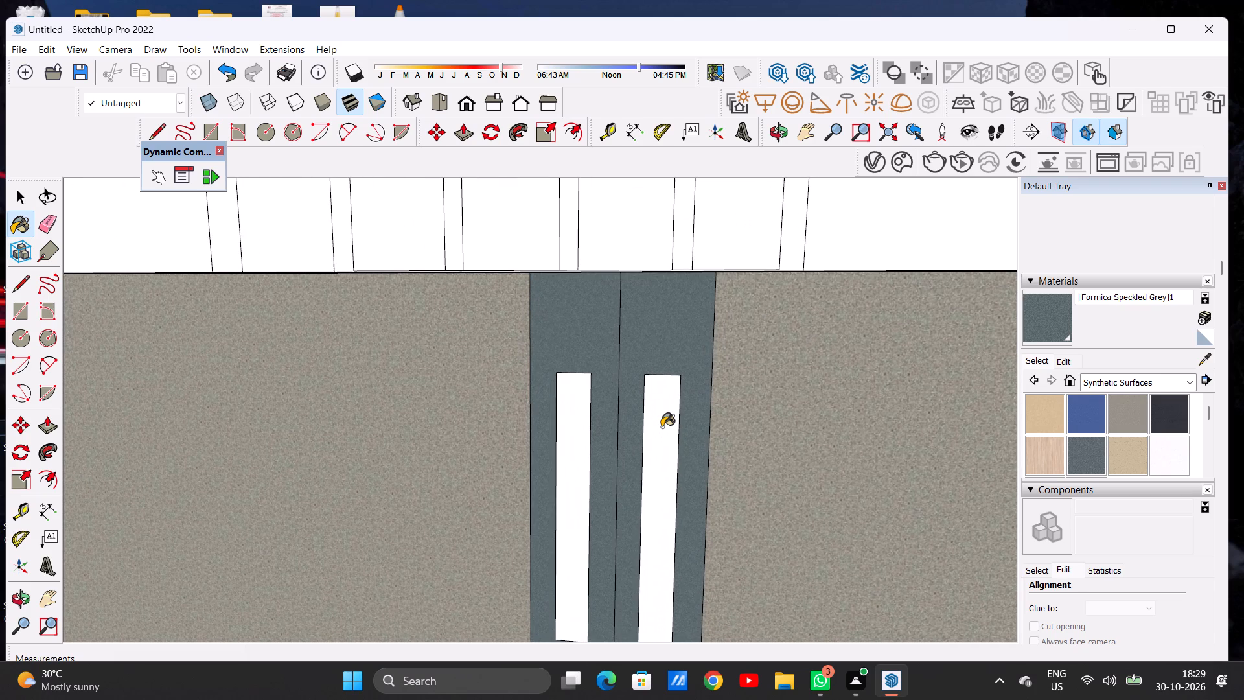
pyautogui.scroll(-14, 663, 430)
pyautogui.moveTo(649, 404); pyautogui.dragTo(654, 429, button='middle')
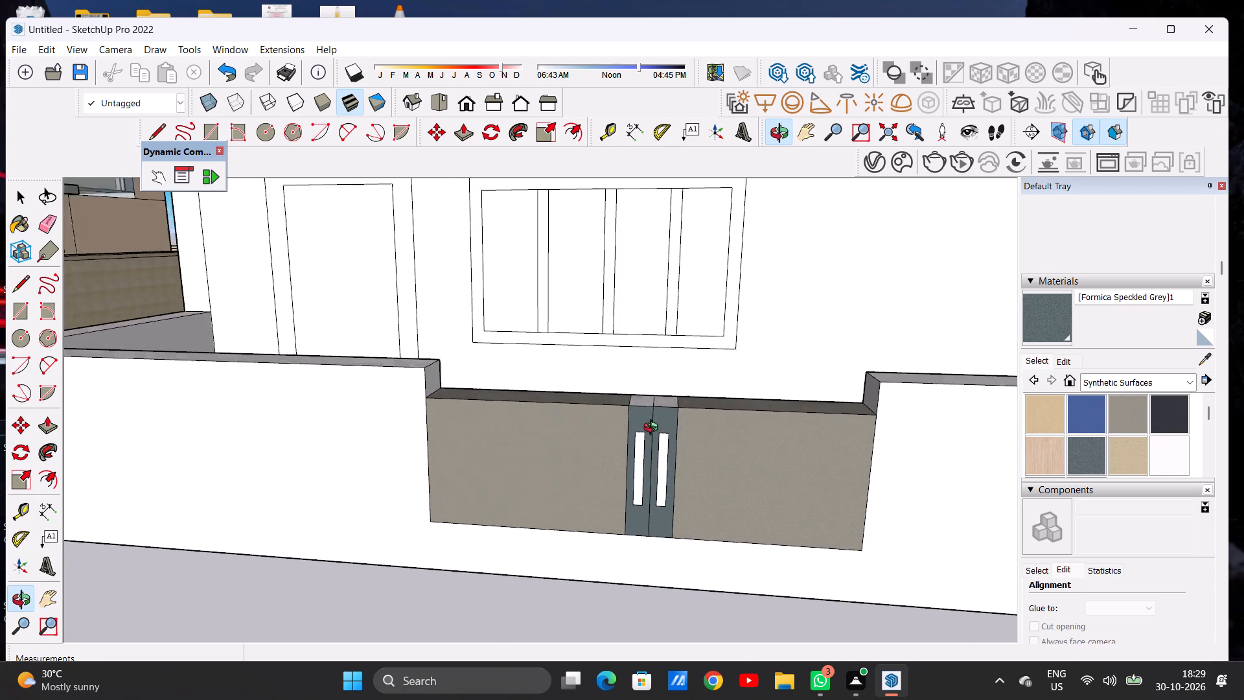
pyautogui.moveTo(654, 429); pyautogui.dragTo(658, 442, button='middle')
pyautogui.scroll(7, 656, 425)
pyautogui.click(643, 414)
pyautogui.click(674, 414)
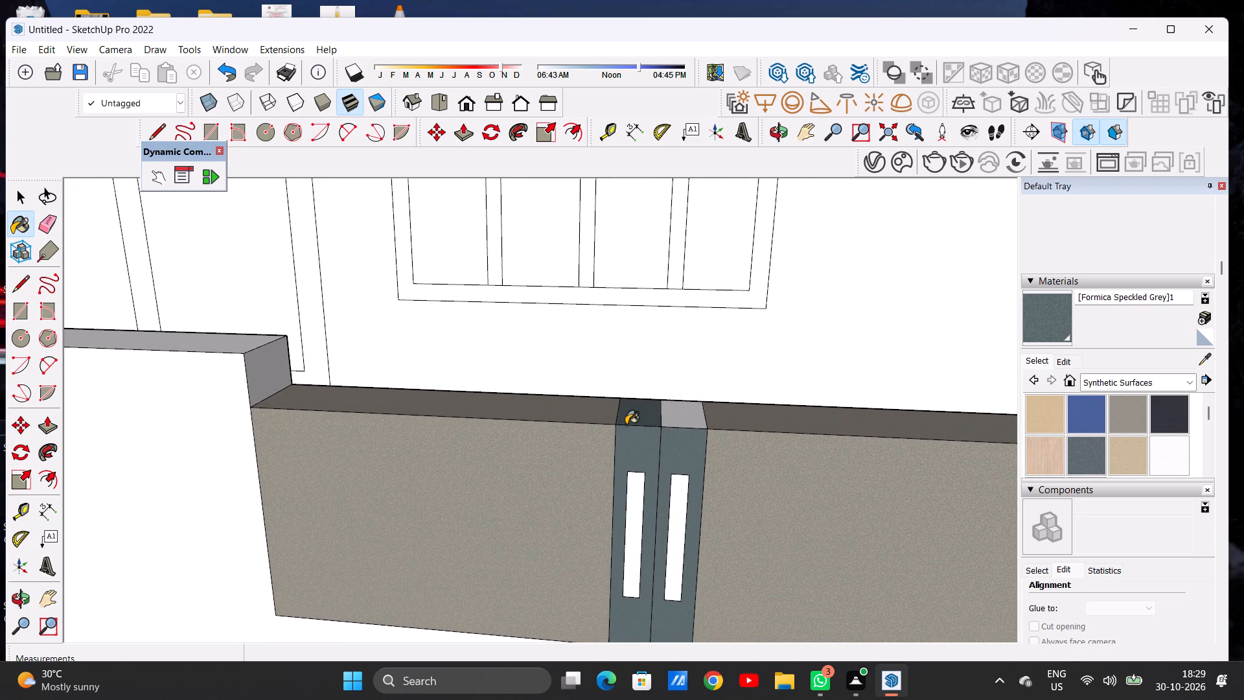
pyautogui.scroll(-7, 619, 434)
pyautogui.scroll(1, 606, 439)
pyautogui.scroll(-4, 606, 439)
pyautogui.moveTo(754, 427); pyautogui.dragTo(643, 445, button='middle')
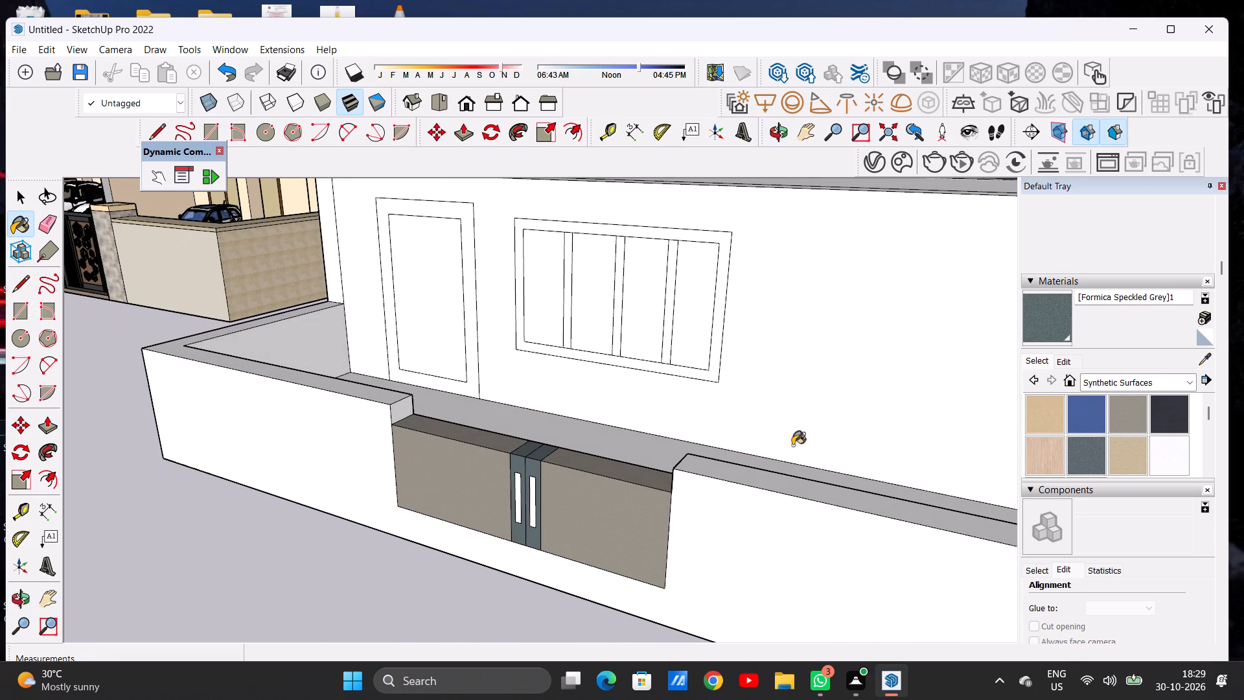
# Paint the gate's inner face, on the courtyard side, with Formica Graystone.
pyautogui.click(1120, 416)
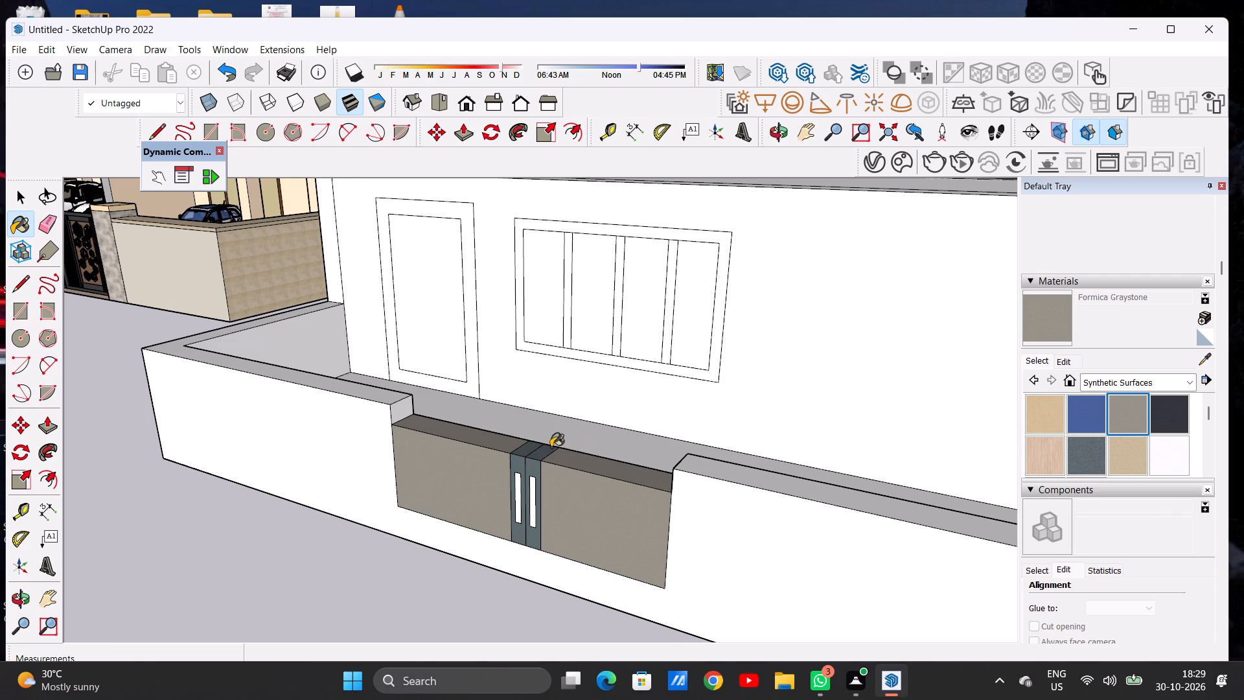
pyautogui.moveTo(533, 464); pyautogui.dragTo(292, 492, button='middle')
pyautogui.scroll(4, 398, 446)
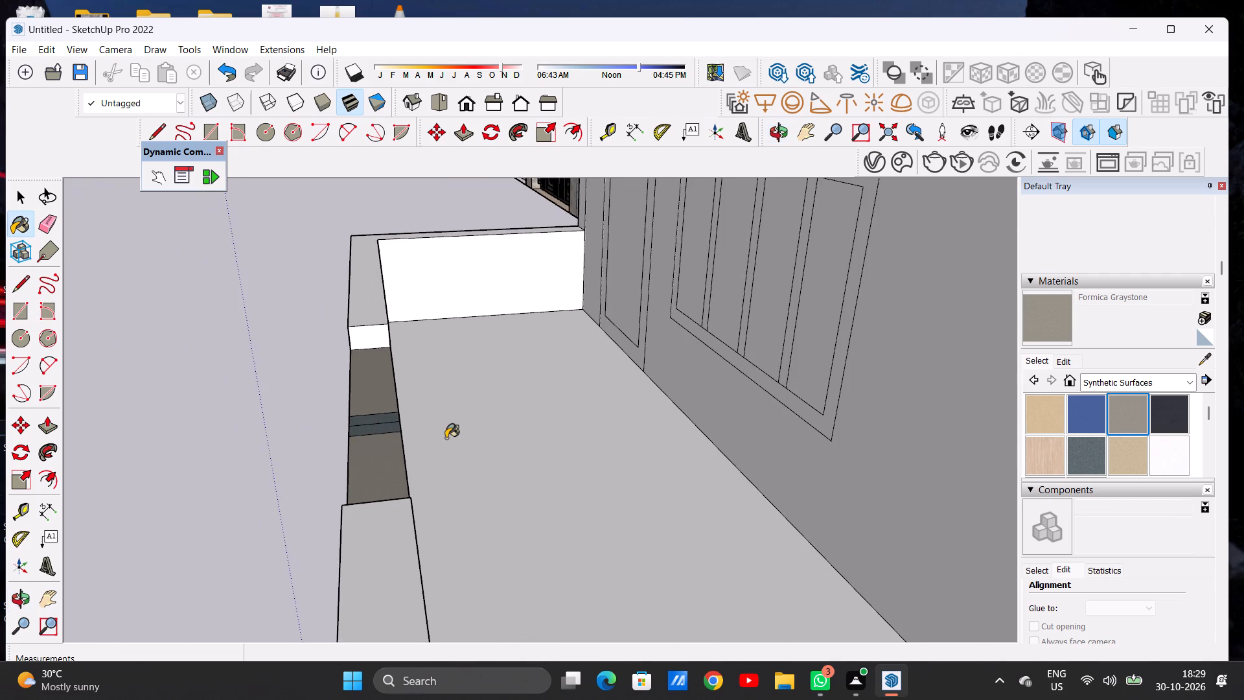
pyautogui.moveTo(444, 442); pyautogui.dragTo(379, 457, button='middle')
pyautogui.click(356, 463)
pyautogui.moveTo(316, 474); pyautogui.dragTo(325, 474, button='middle')
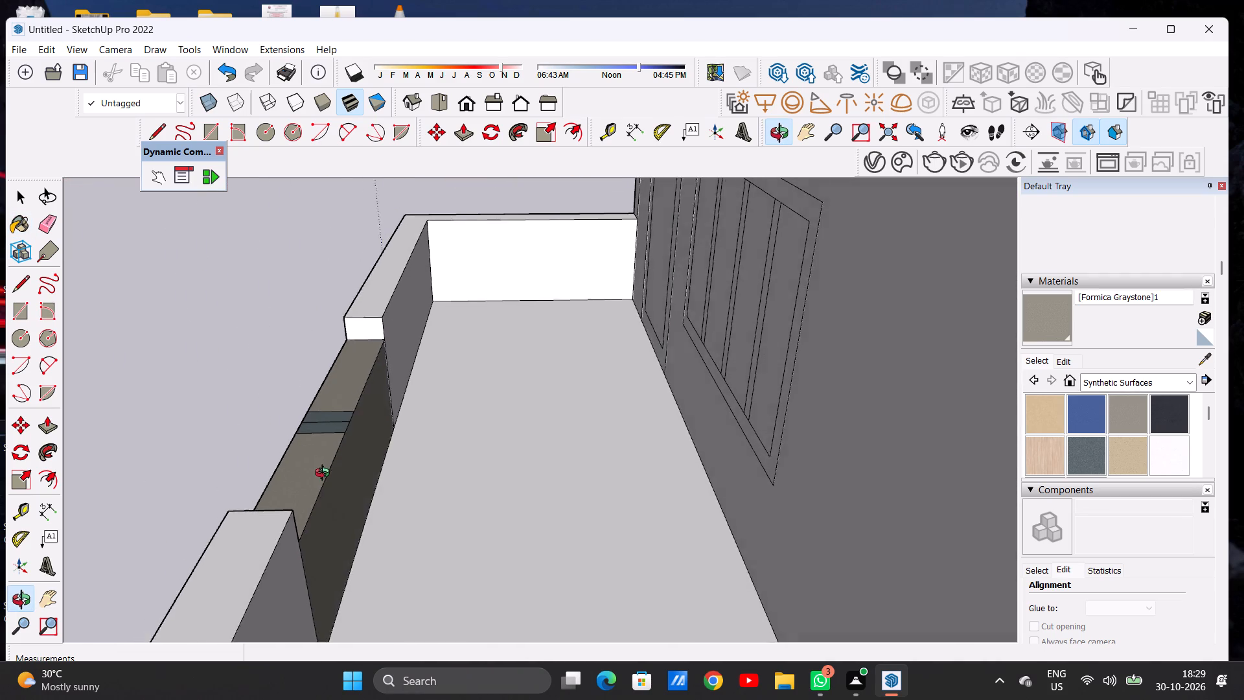
pyautogui.moveTo(325, 474); pyautogui.dragTo(632, 408, button='middle')
pyautogui.moveTo(458, 463); pyautogui.dragTo(571, 434, button='middle')
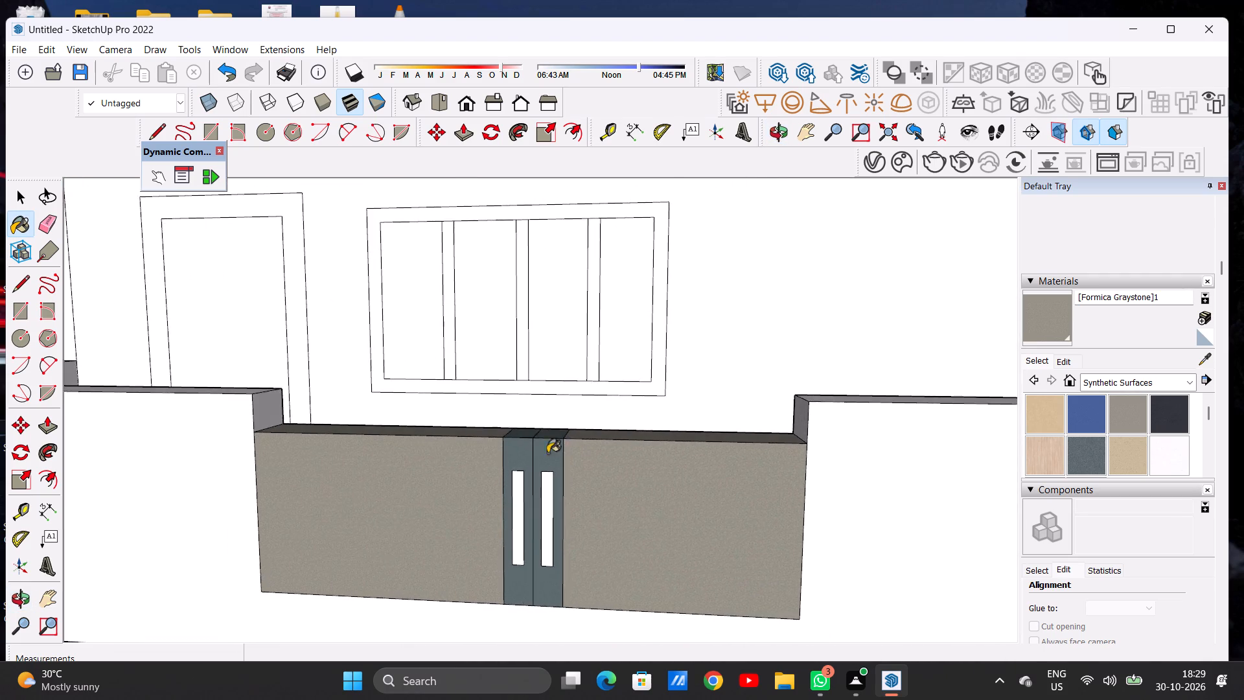
# Examine the painted gate up close and together with the small building's whole front.
pyautogui.scroll(1, 543, 456)
pyautogui.scroll(-19, 535, 462)
pyautogui.scroll(5, 562, 483)
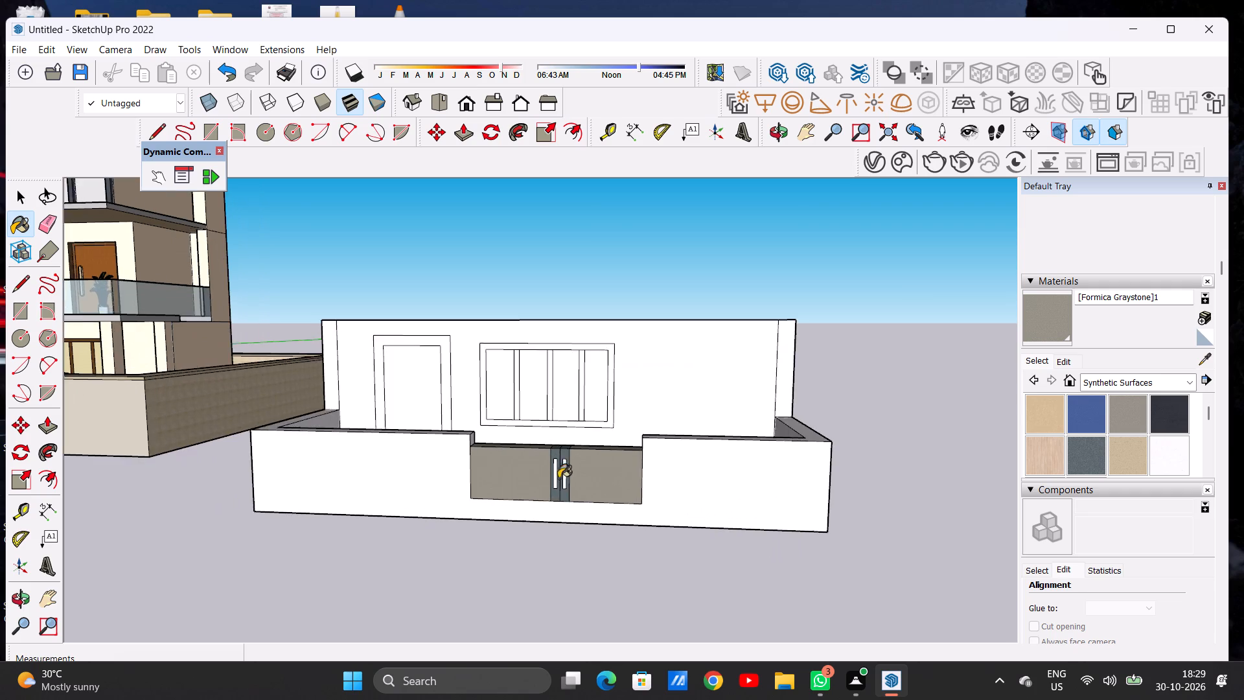
pyautogui.scroll(2, 559, 478)
pyautogui.scroll(-1, 558, 474)
pyautogui.scroll(5, 558, 474)
pyautogui.scroll(-1, 548, 458)
pyautogui.scroll(7, 548, 458)
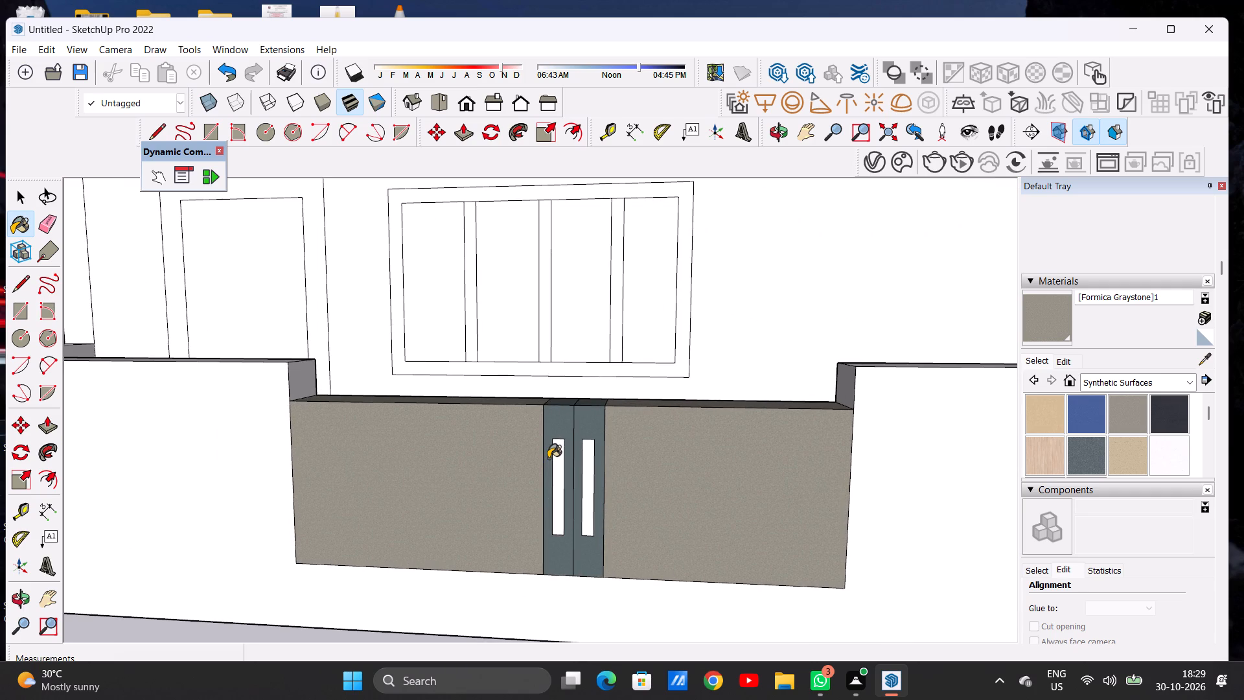
pyautogui.press('space')
pyautogui.scroll(-4, 579, 443)
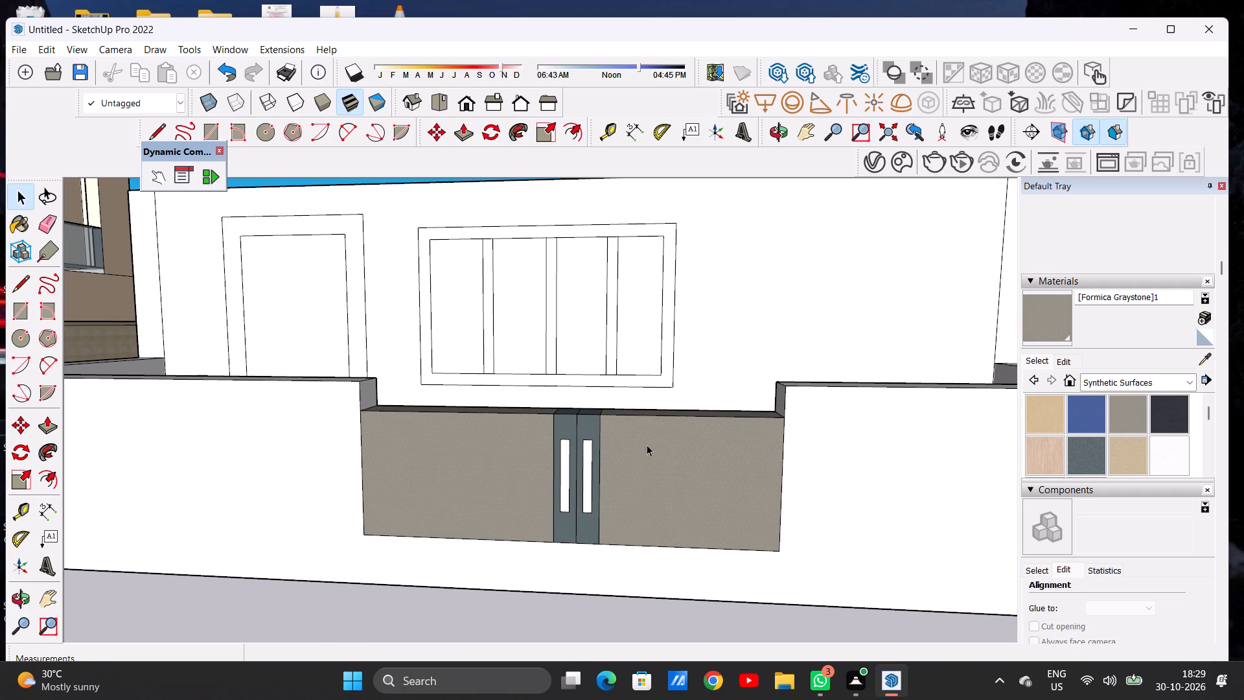
pyautogui.scroll(6, 629, 448)
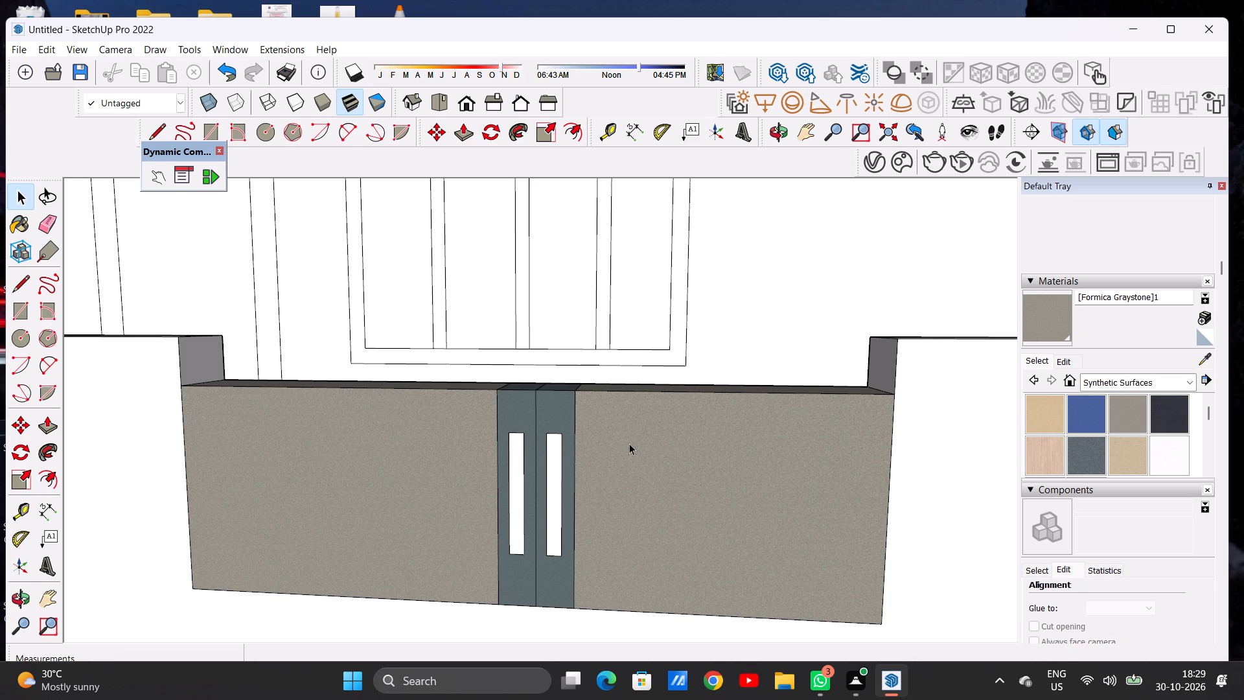
pyautogui.scroll(-7, 638, 441)
pyautogui.scroll(6, 568, 431)
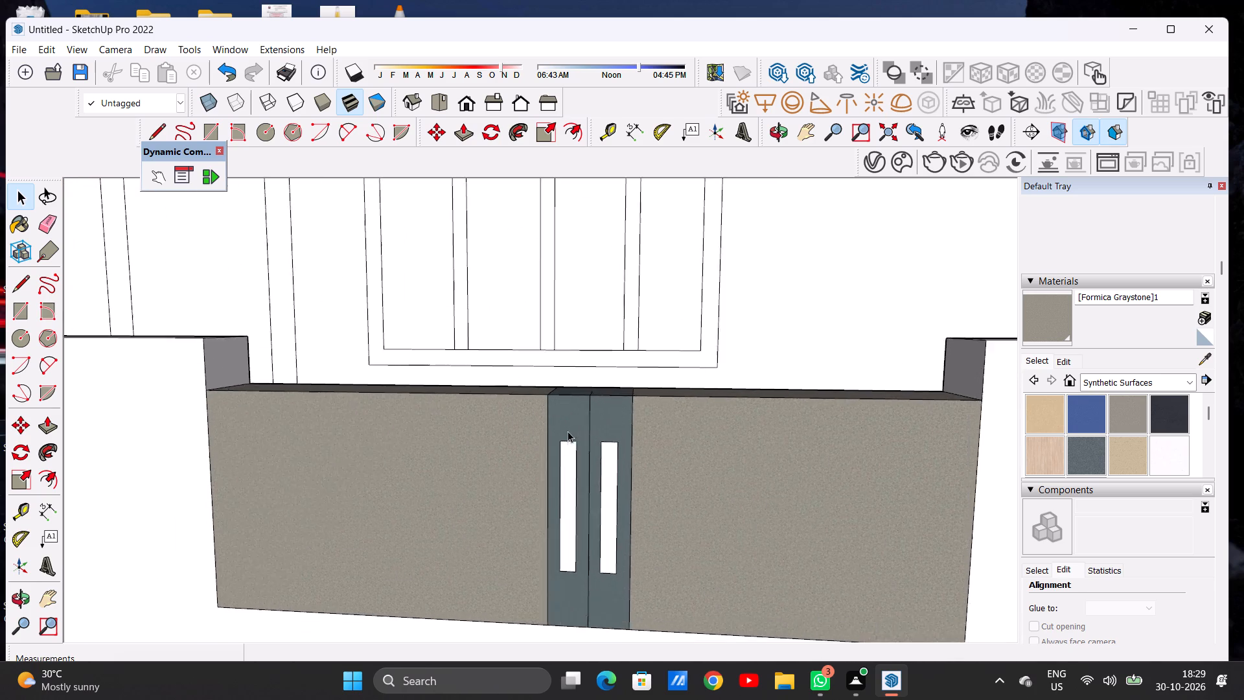
# Paint the two vertical handles on the gate's centre strips with Formica Laminate Light.
pyautogui.scroll(1, 568, 431)
pyautogui.middleClick(630, 423)
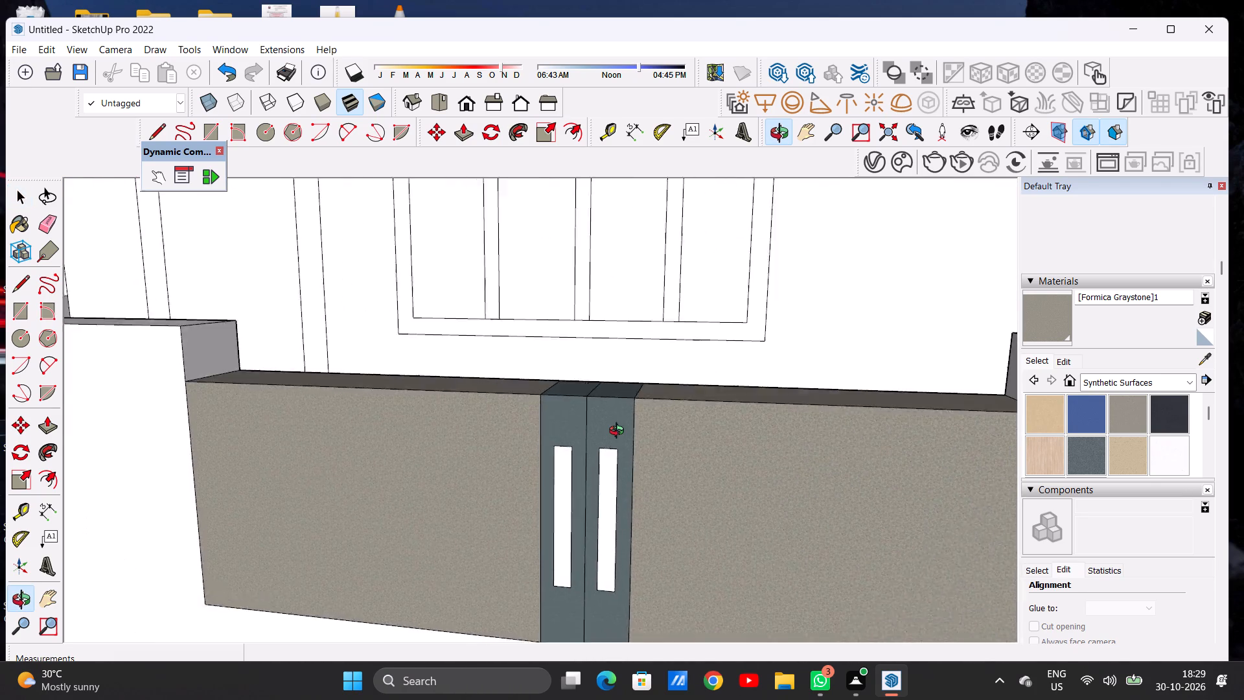
pyautogui.scroll(-7, 619, 449)
pyautogui.scroll(8, 615, 456)
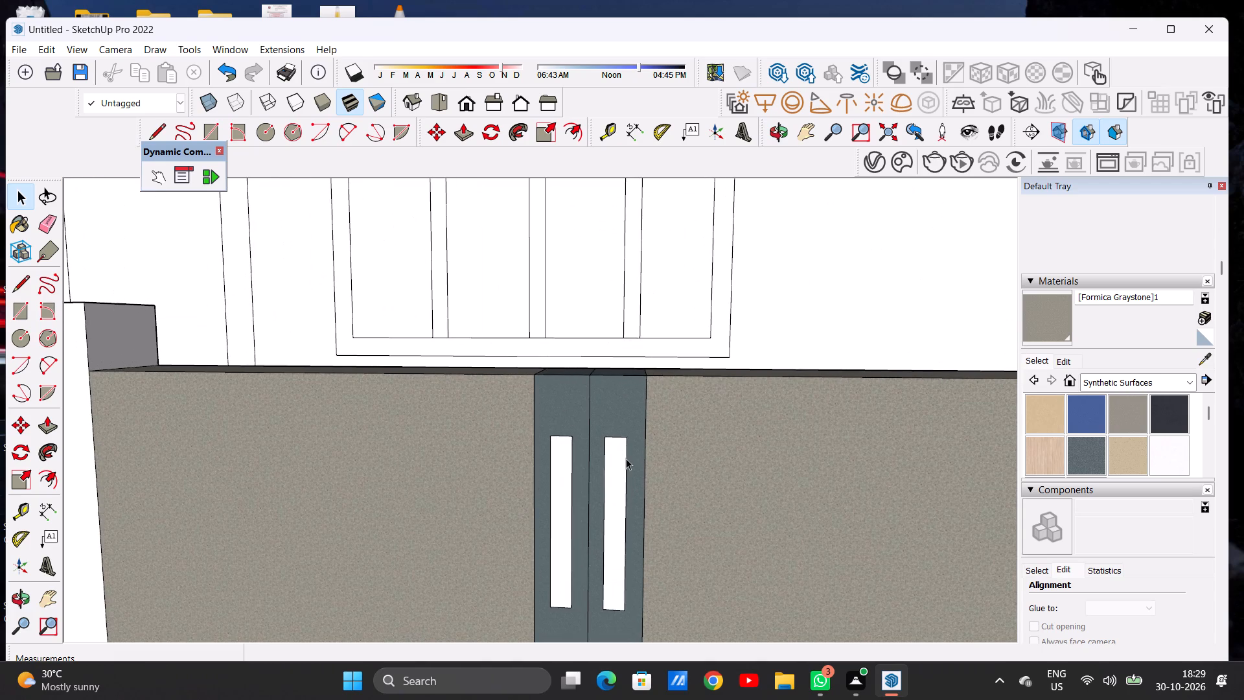
pyautogui.click(1041, 449)
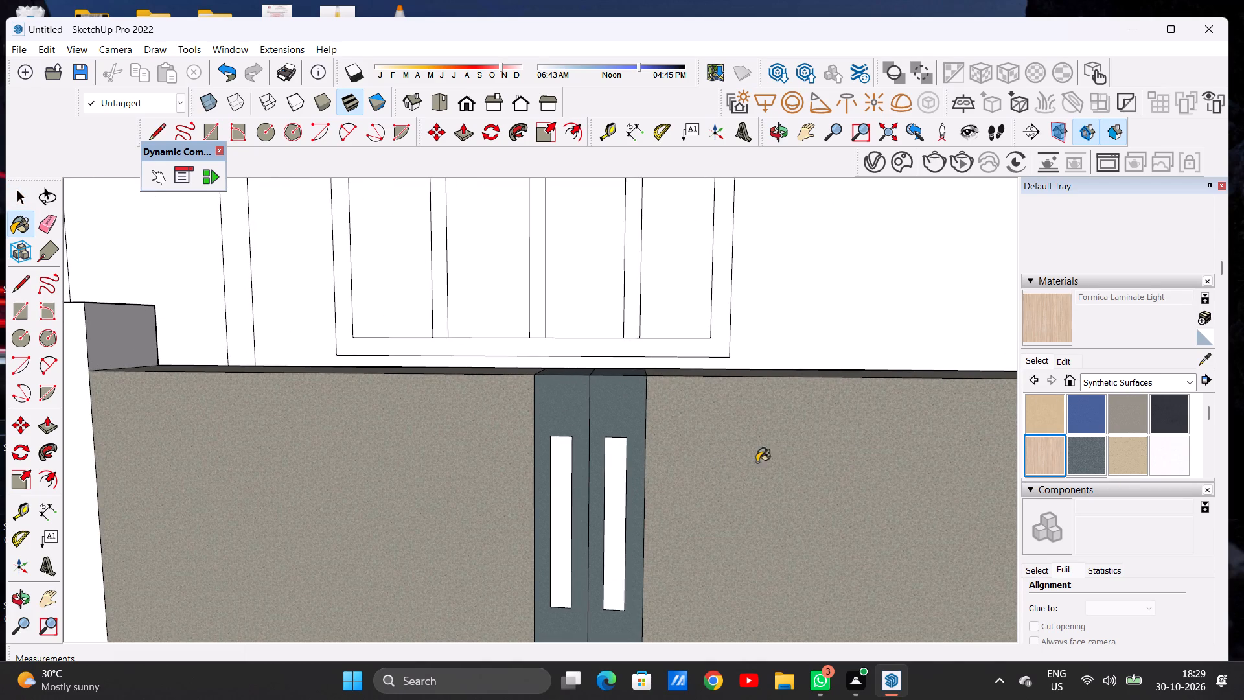
pyautogui.click(559, 489)
pyautogui.click(614, 479)
pyautogui.scroll(-6, 605, 471)
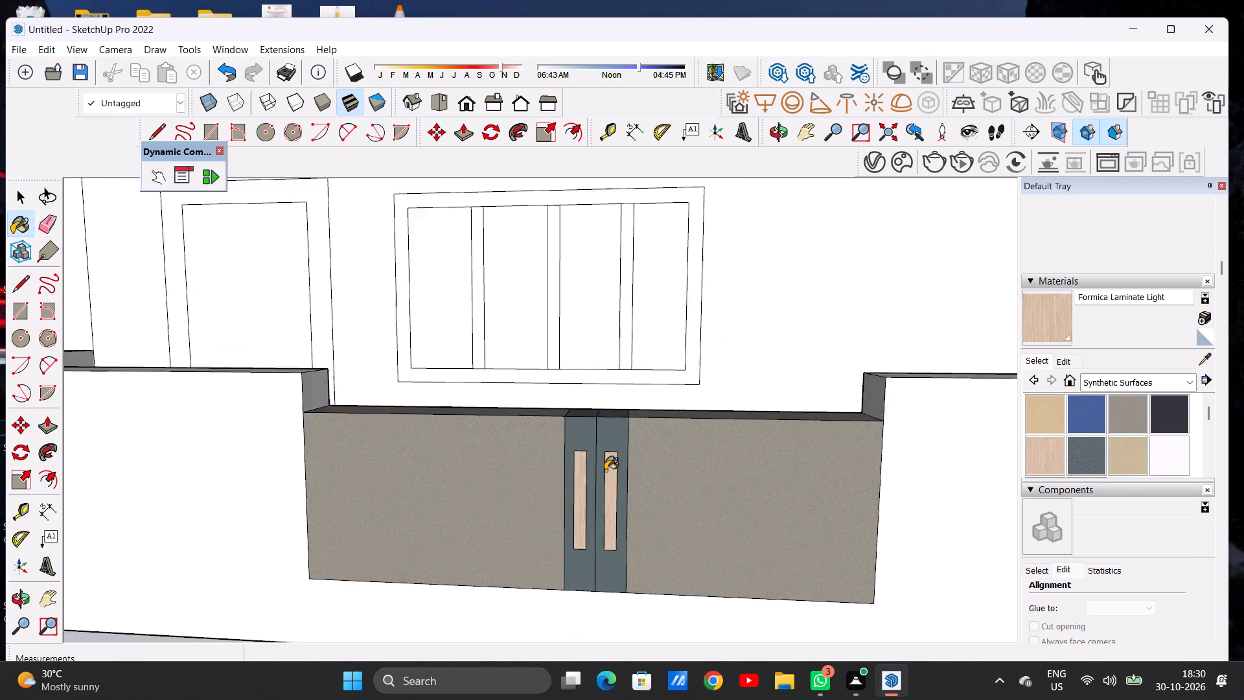
# Examine the finished gate at an angle, and the small building from the front and from above.
pyautogui.scroll(-2, 605, 471)
pyautogui.scroll(8, 605, 472)
pyautogui.moveTo(668, 426); pyautogui.dragTo(304, 495, button='middle')
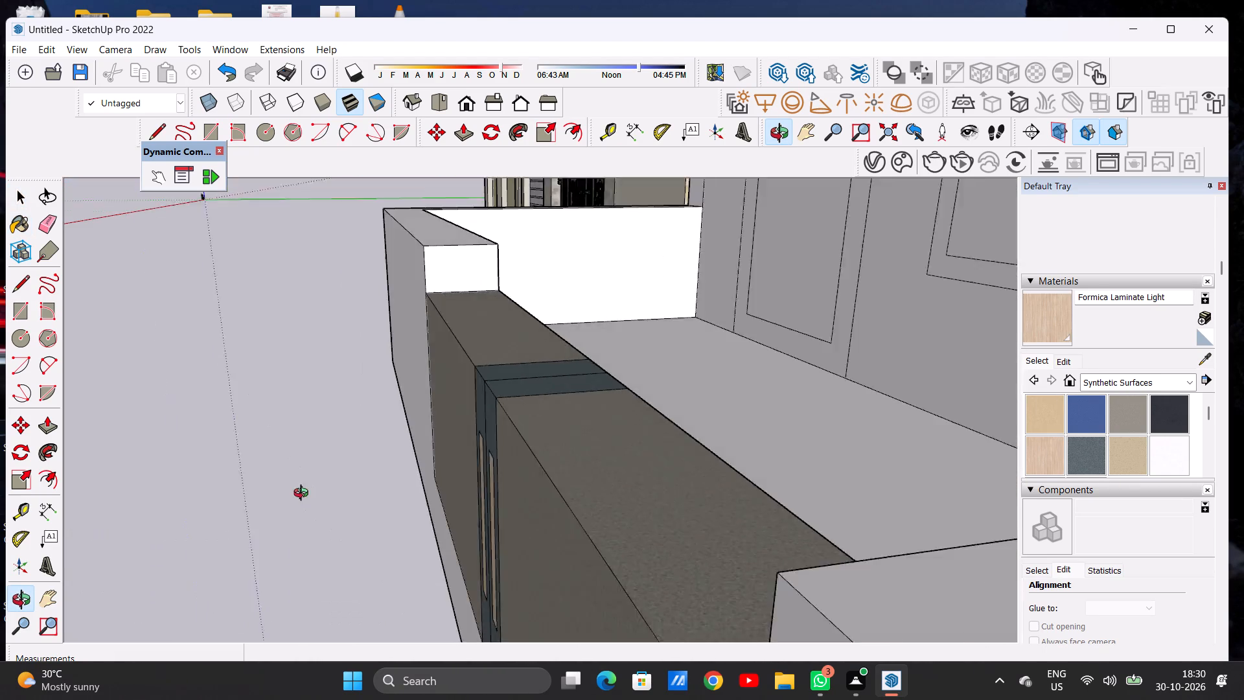
pyautogui.moveTo(304, 495); pyautogui.dragTo(514, 472, button='middle')
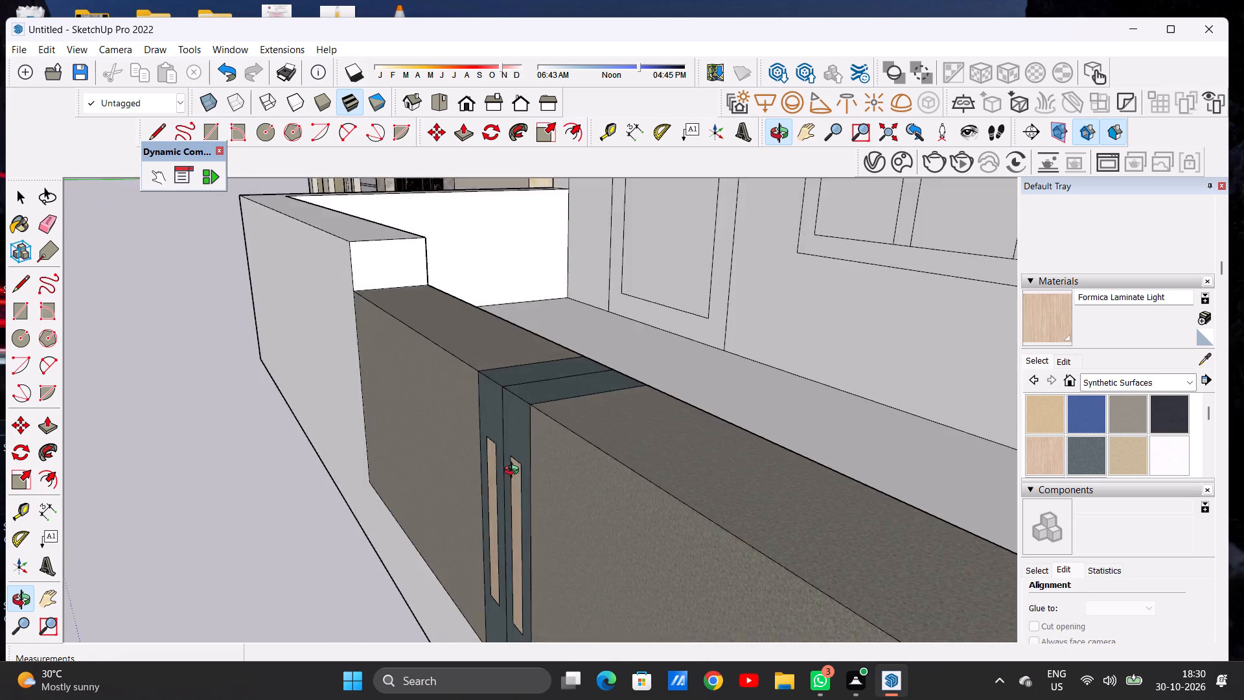
pyautogui.moveTo(514, 472); pyautogui.dragTo(721, 391, button='middle')
pyautogui.scroll(-19, 634, 457)
pyautogui.scroll(1, 581, 480)
pyautogui.scroll(-2, 581, 480)
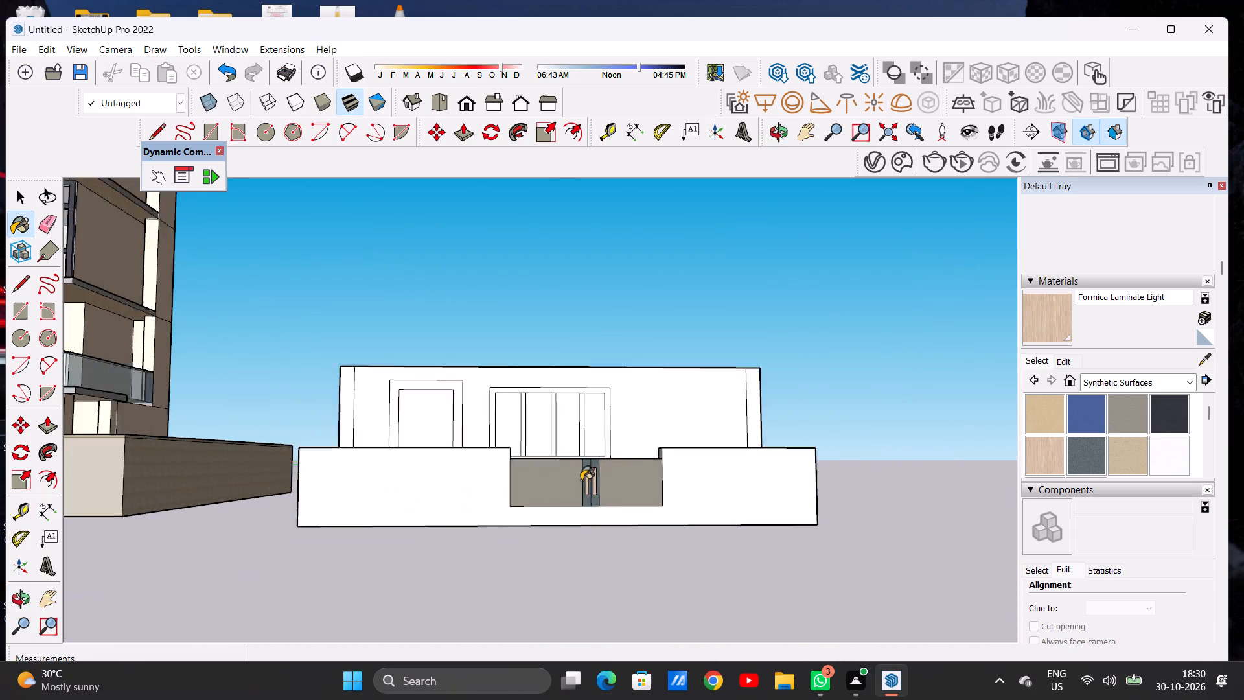
pyautogui.scroll(-8, 581, 480)
pyautogui.scroll(1, 579, 487)
pyautogui.scroll(-3, 579, 487)
pyautogui.moveTo(582, 487); pyautogui.dragTo(582, 585, button='middle')
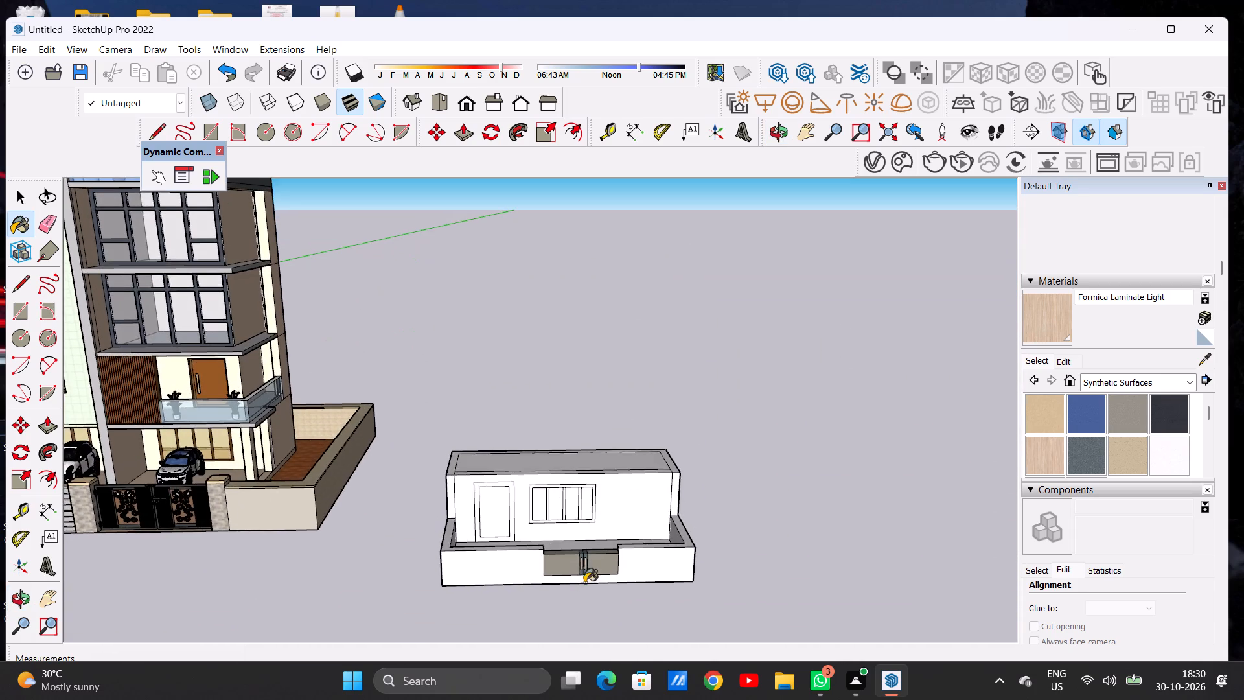
# Examine the gate's top and inner side up close, and the unpainted door and window behind it.
pyautogui.scroll(1, 585, 581)
pyautogui.scroll(-1, 585, 581)
pyautogui.scroll(5, 585, 581)
pyautogui.scroll(-1, 581, 574)
pyautogui.scroll(14, 581, 574)
pyautogui.scroll(7, 568, 504)
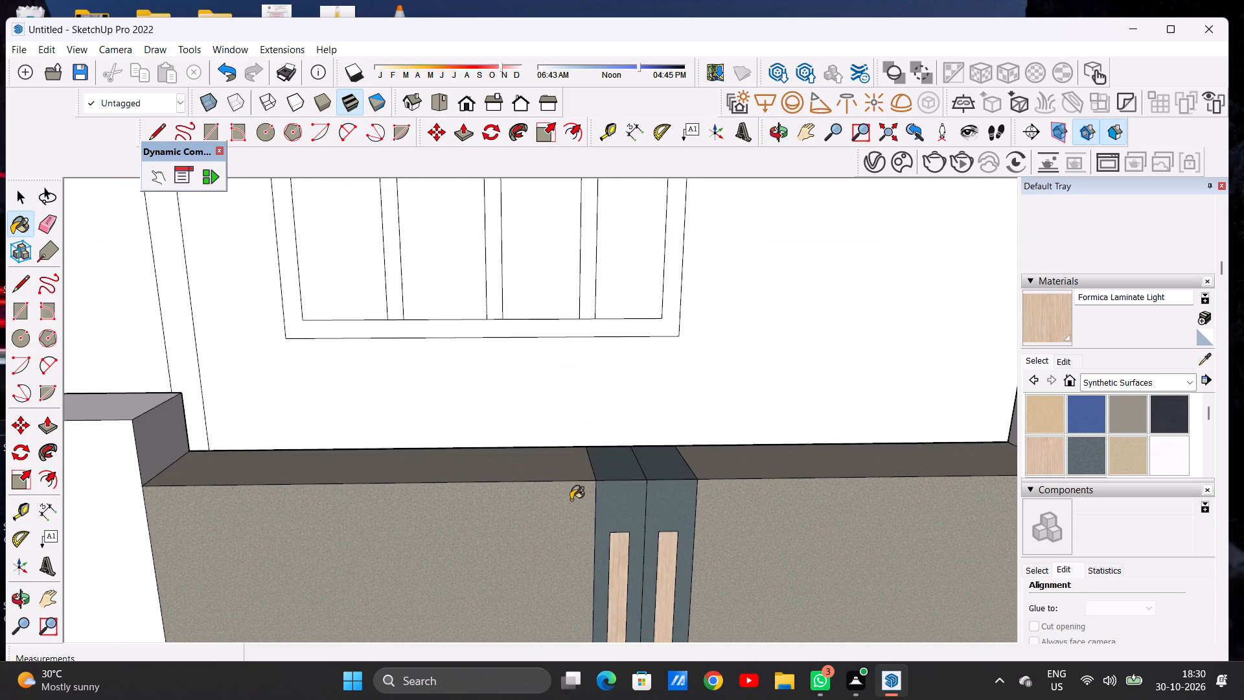
pyautogui.moveTo(674, 410); pyautogui.dragTo(181, 505, button='middle')
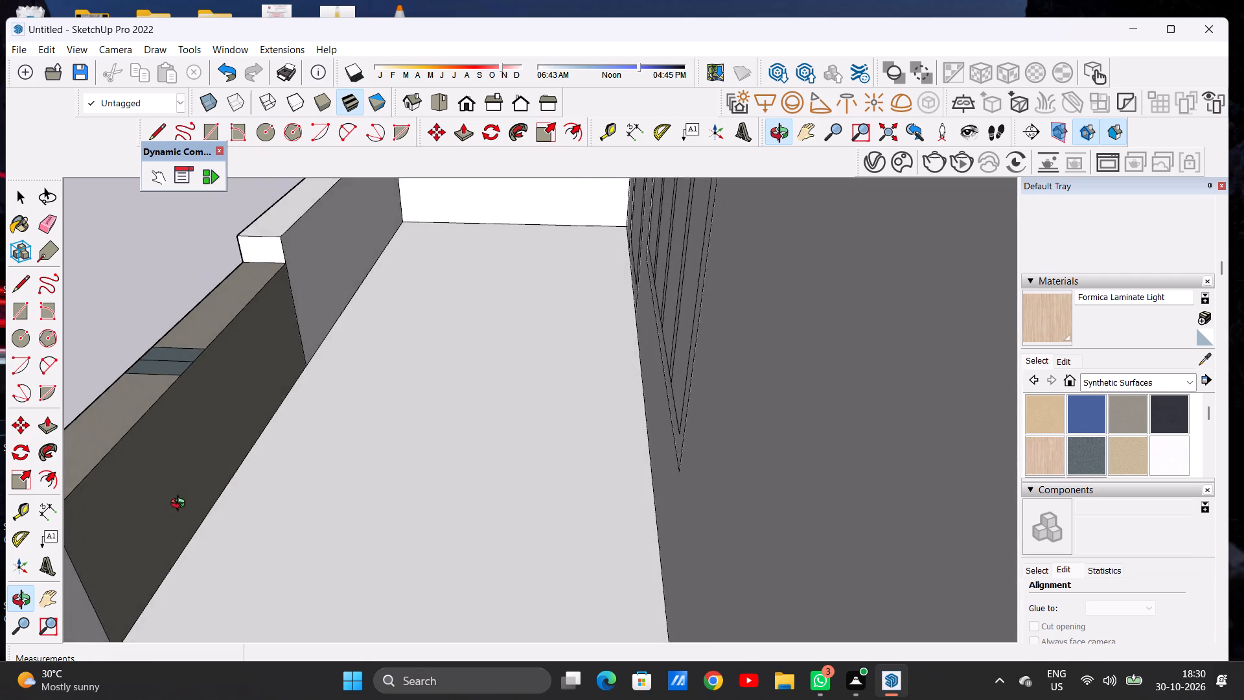
pyautogui.moveTo(181, 505); pyautogui.dragTo(701, 432, button='middle')
pyautogui.scroll(-5, 627, 467)
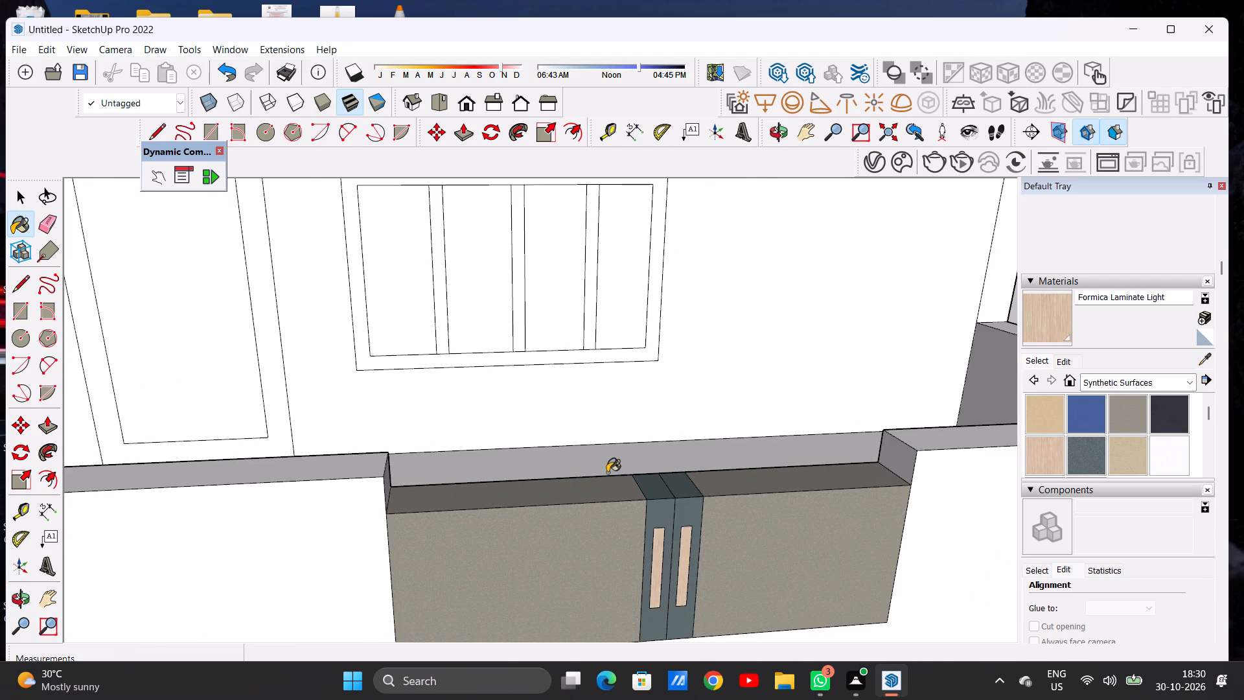
pyautogui.scroll(-5, 589, 474)
pyautogui.scroll(-6, 475, 464)
pyautogui.scroll(9, 462, 426)
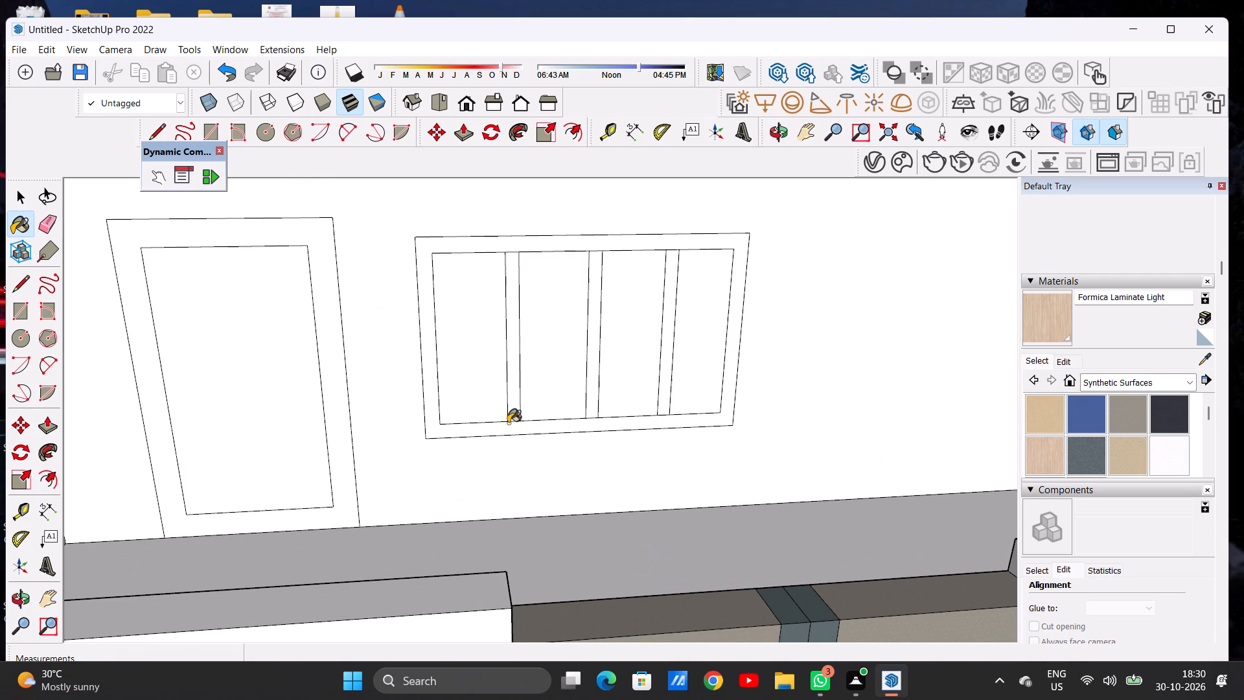
# Examine the painted gate from above and outside, together with the unpainted door and window behind it.
pyautogui.press('space')
pyautogui.scroll(-7, 539, 420)
pyautogui.moveTo(536, 430); pyautogui.dragTo(519, 409, button='middle')
pyautogui.scroll(20, 644, 483)
pyautogui.scroll(1, 644, 483)
pyautogui.moveTo(700, 469); pyautogui.dragTo(311, 485, button='middle')
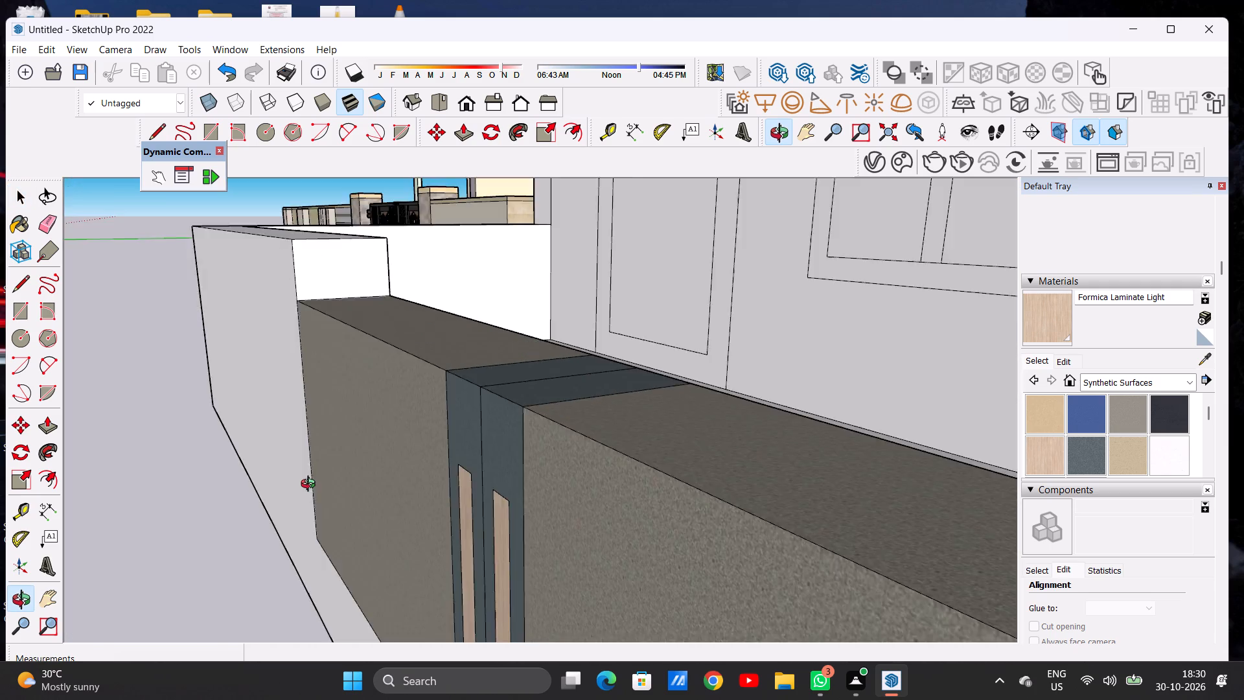
pyautogui.moveTo(311, 485); pyautogui.dragTo(311, 486, button='middle')
pyautogui.moveTo(642, 446); pyautogui.dragTo(542, 461, button='middle')
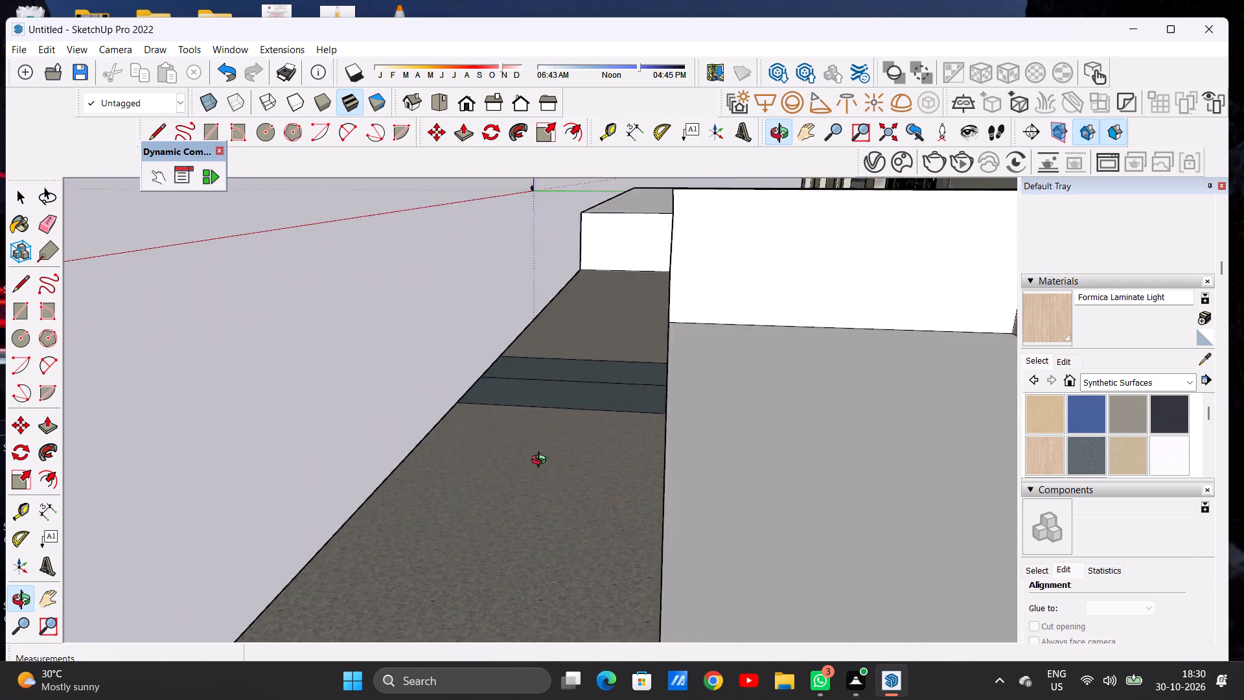
pyautogui.moveTo(542, 461); pyautogui.dragTo(699, 415, button='middle')
pyautogui.scroll(-11, 687, 436)
pyautogui.scroll(-5, 610, 469)
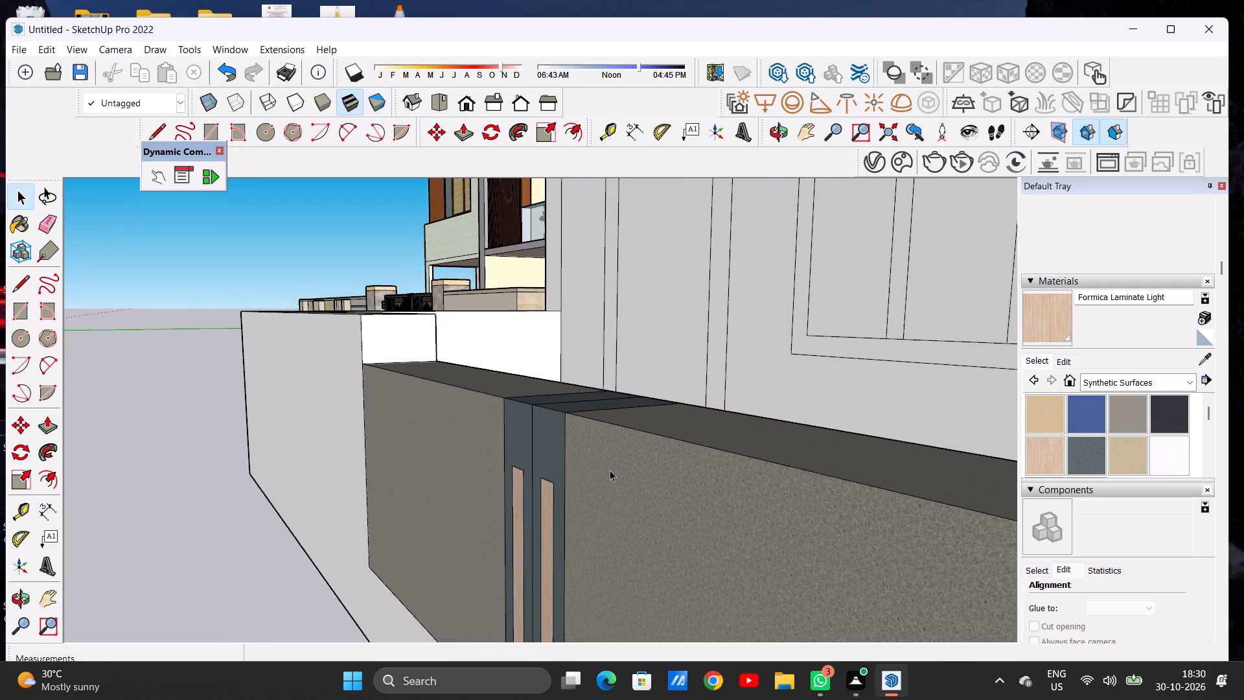
pyautogui.scroll(-20, 610, 470)
pyautogui.scroll(-6, 602, 476)
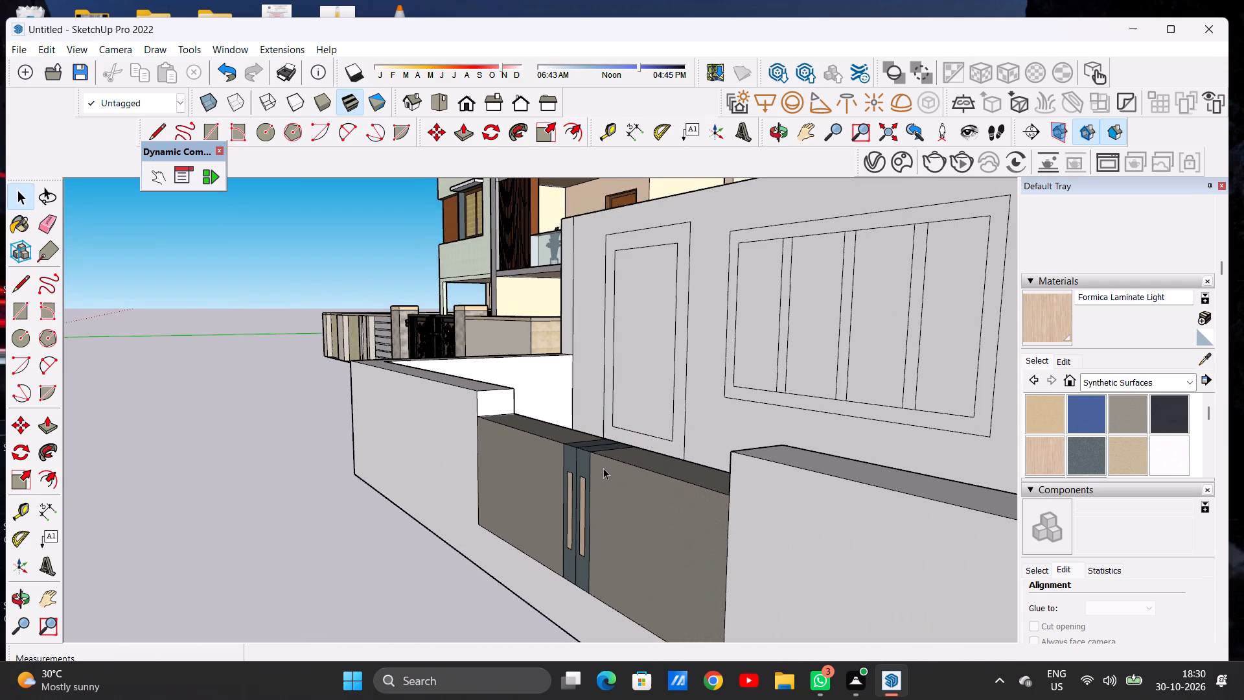
pyautogui.scroll(-7, 603, 470)
pyautogui.moveTo(597, 437); pyautogui.dragTo(765, 528, button='middle')
# Paint the outer frame of the small building's front window with Wood Veneer 01 from the Wood collection.
pyautogui.scroll(10, 973, 296)
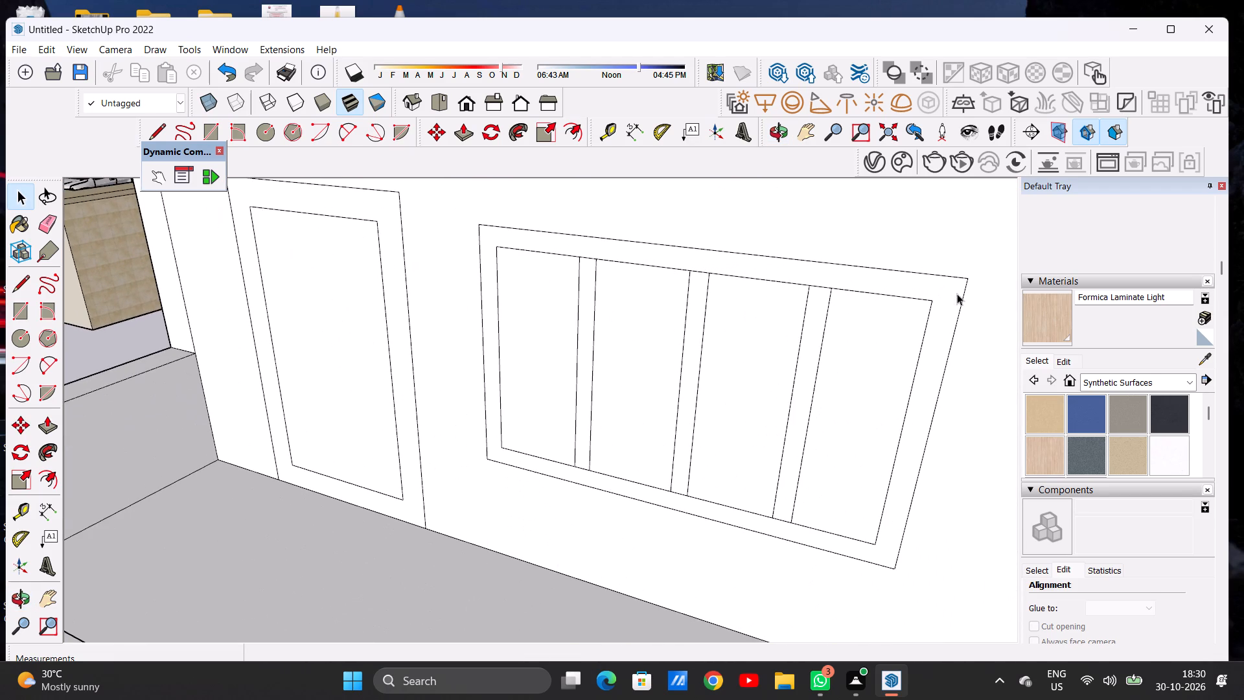
pyautogui.scroll(-6, 697, 348)
pyautogui.moveTo(639, 362); pyautogui.dragTo(730, 330, button='middle')
pyautogui.scroll(3, 788, 314)
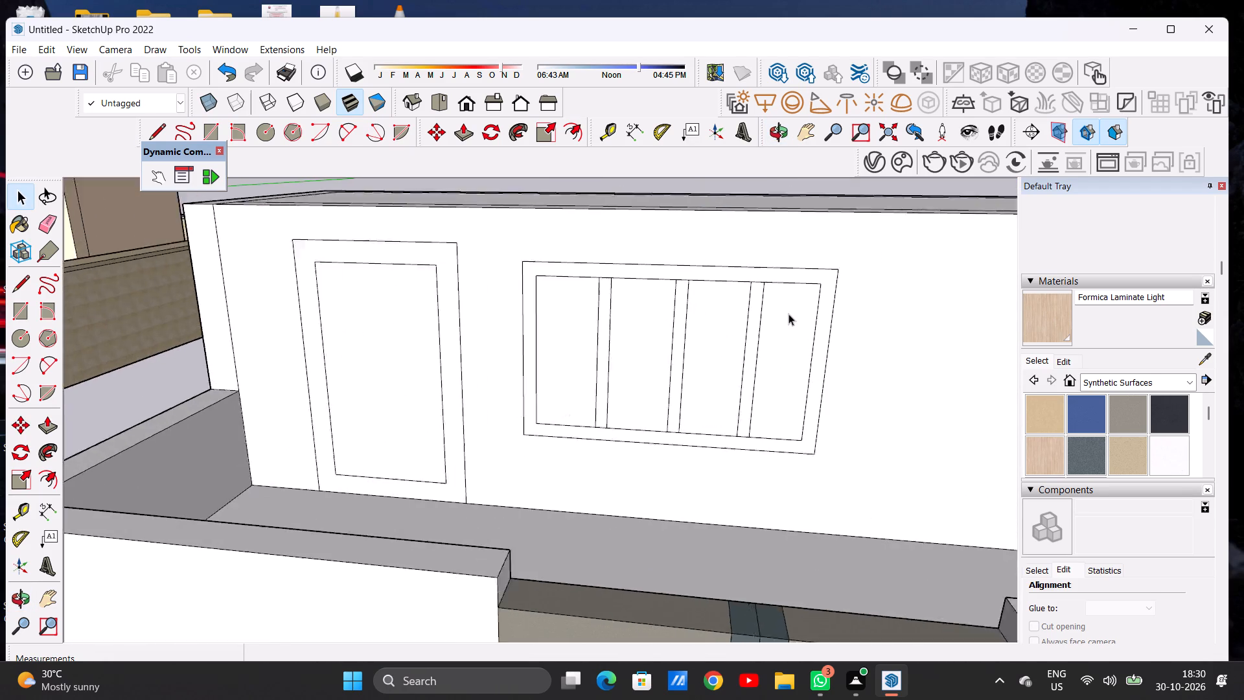
pyautogui.scroll(5, 789, 314)
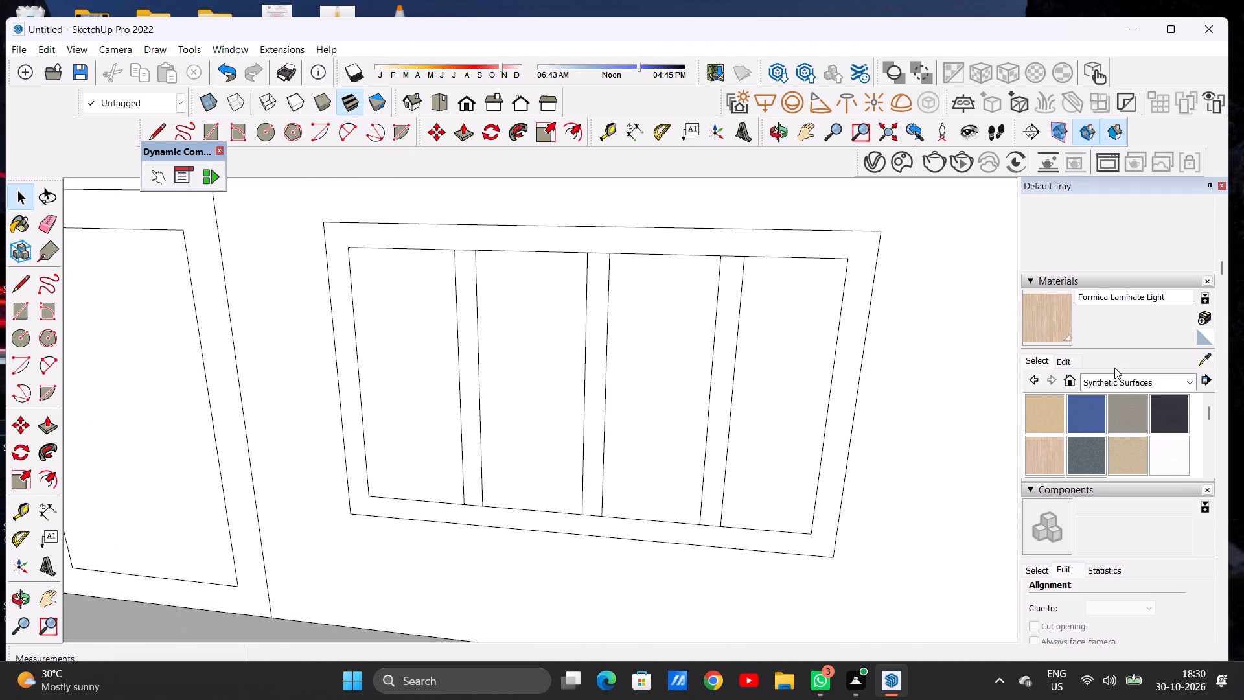
pyautogui.click(1104, 375)
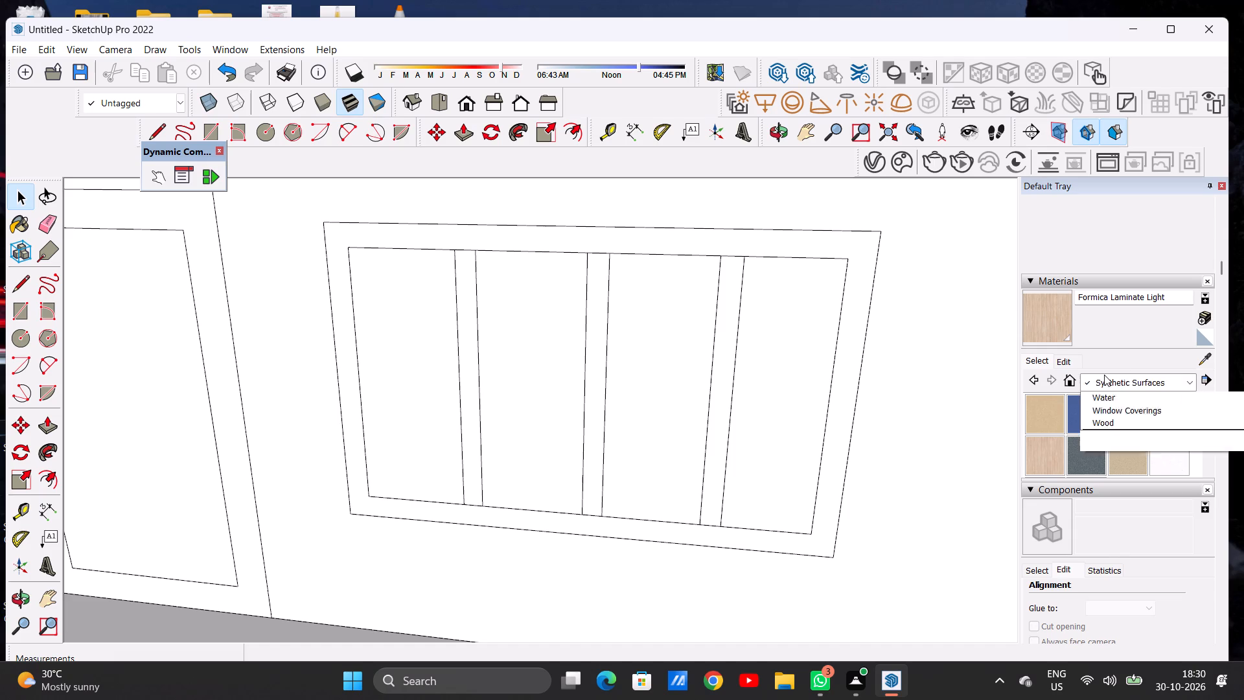
pyautogui.click(1099, 589)
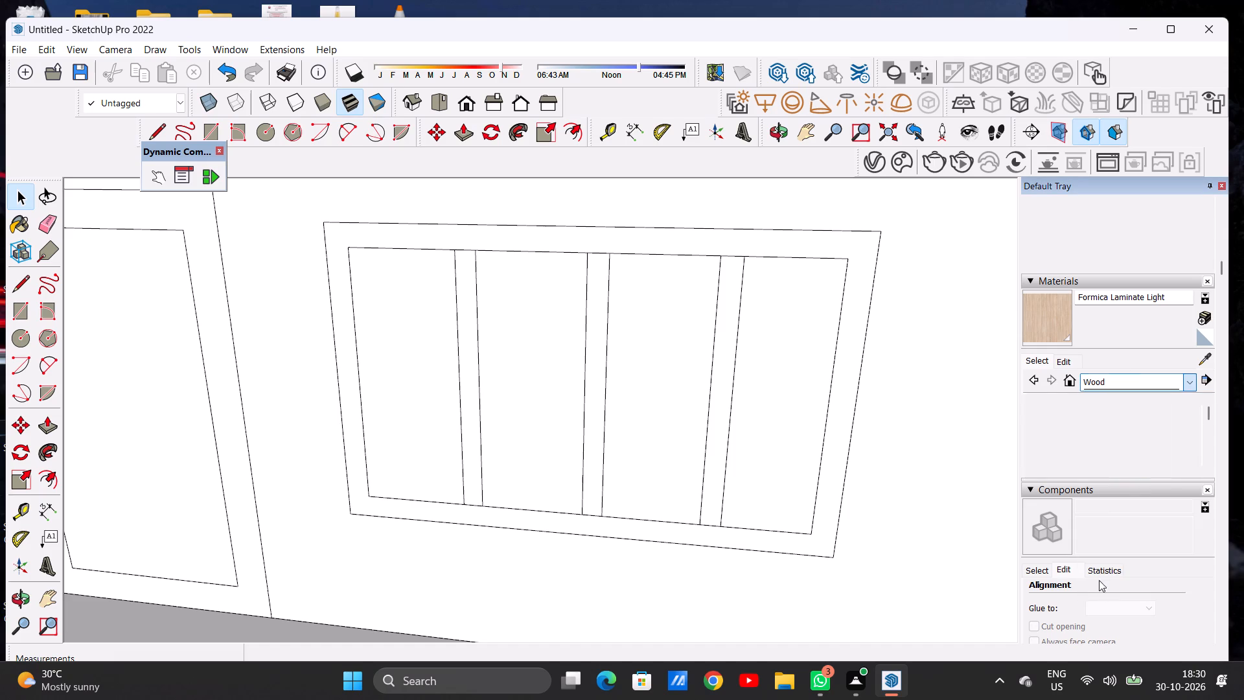
pyautogui.scroll(-1, 1122, 452)
pyautogui.click(1135, 414)
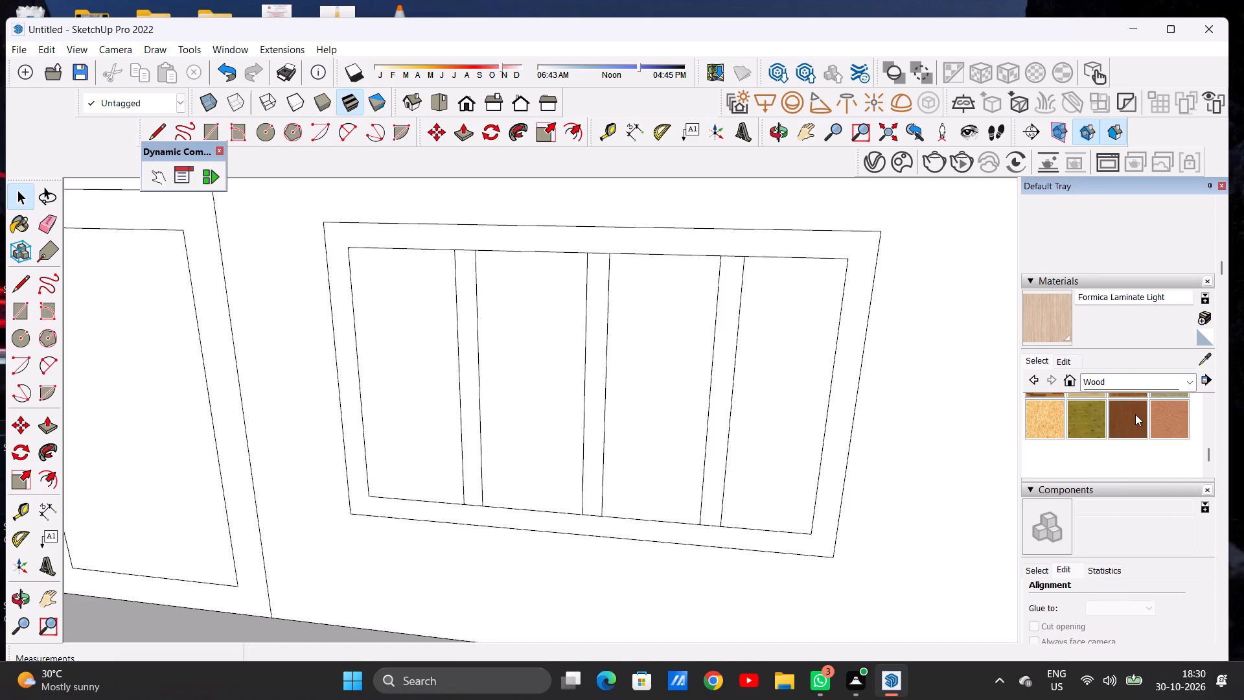
pyautogui.scroll(3, 837, 443)
pyautogui.scroll(-1, 837, 443)
pyautogui.scroll(2, 837, 443)
pyautogui.click(837, 443)
# Darken the colour of the window frame's wood veneer material to a deep brown.
pyautogui.scroll(-2, 837, 443)
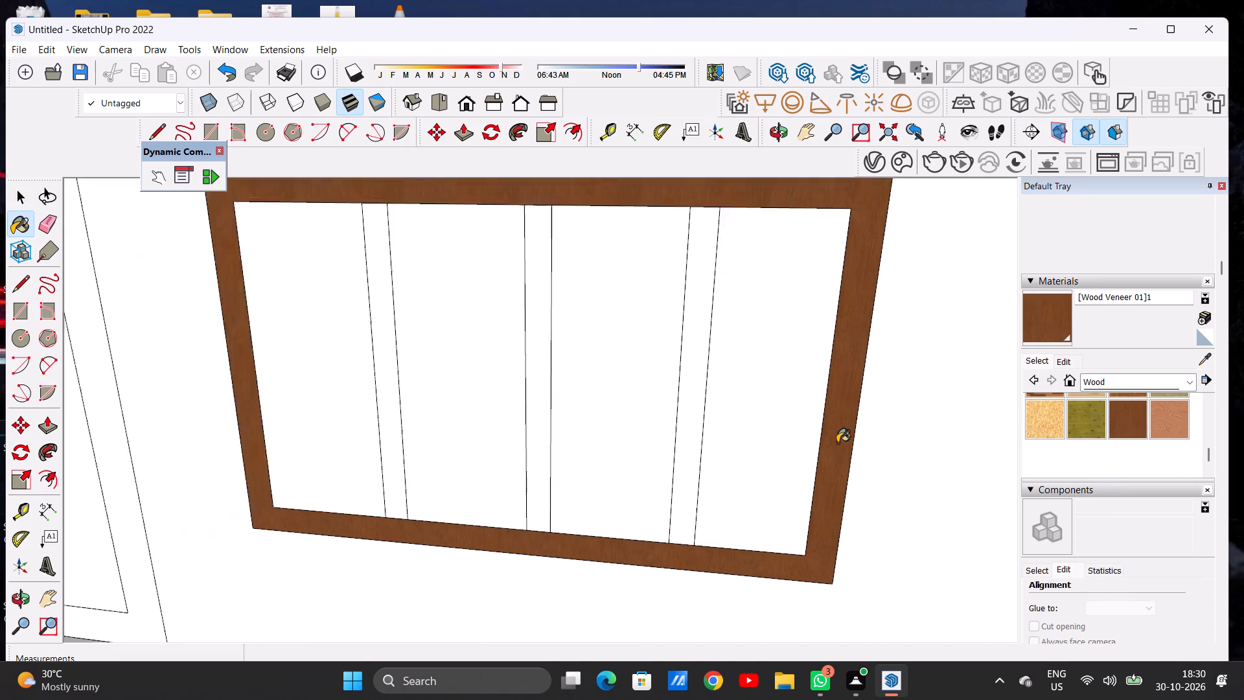
pyautogui.scroll(-2, 837, 443)
pyautogui.click(1064, 362)
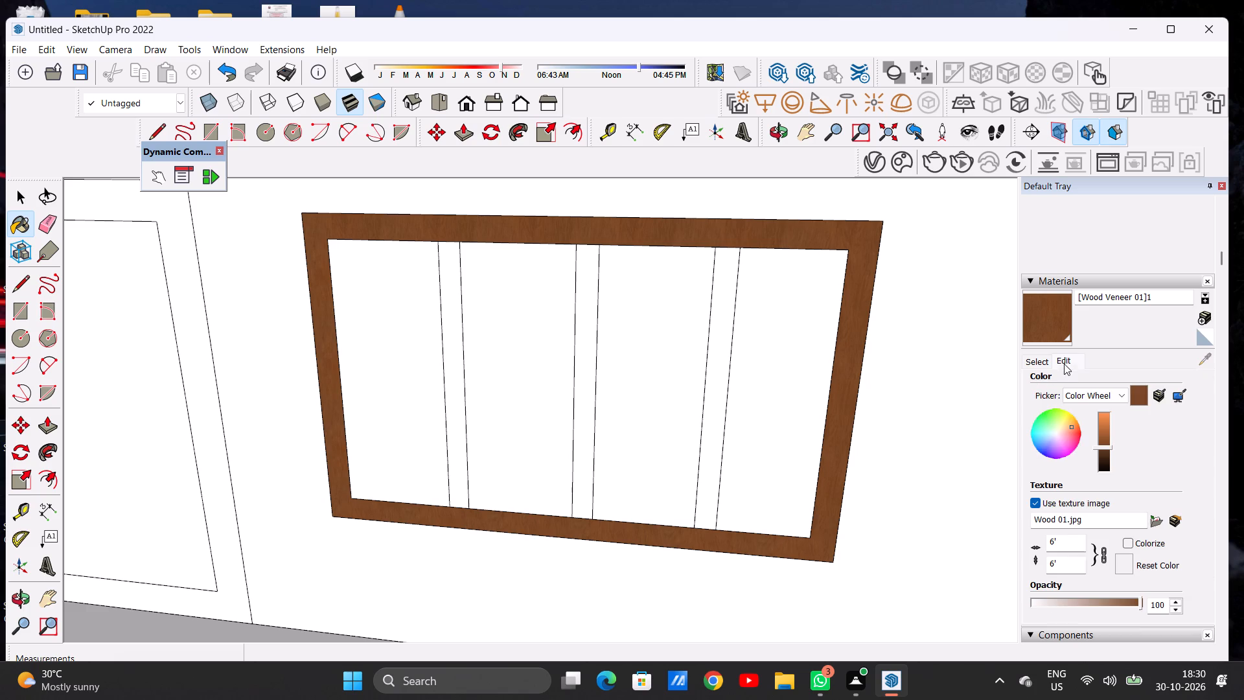
pyautogui.click(1102, 452)
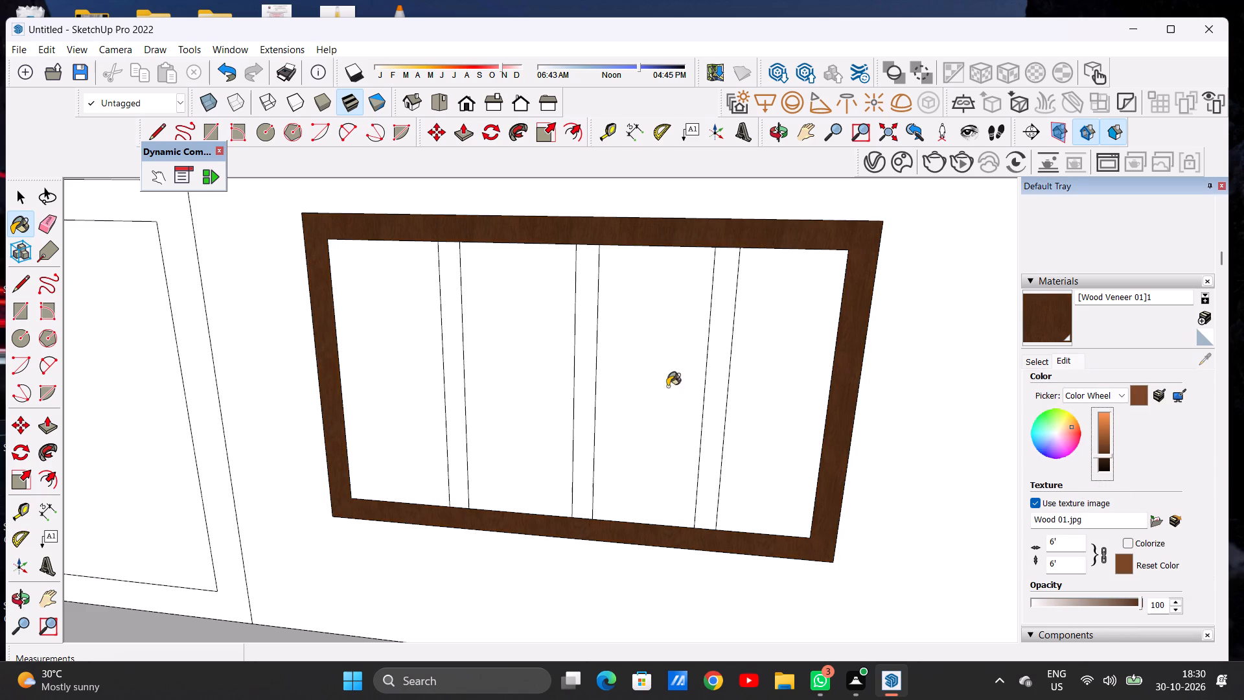
# Paint the window's three vertical bars with the same darkened wood veneer as its frame.
pyautogui.scroll(5, 444, 375)
pyautogui.click(464, 360)
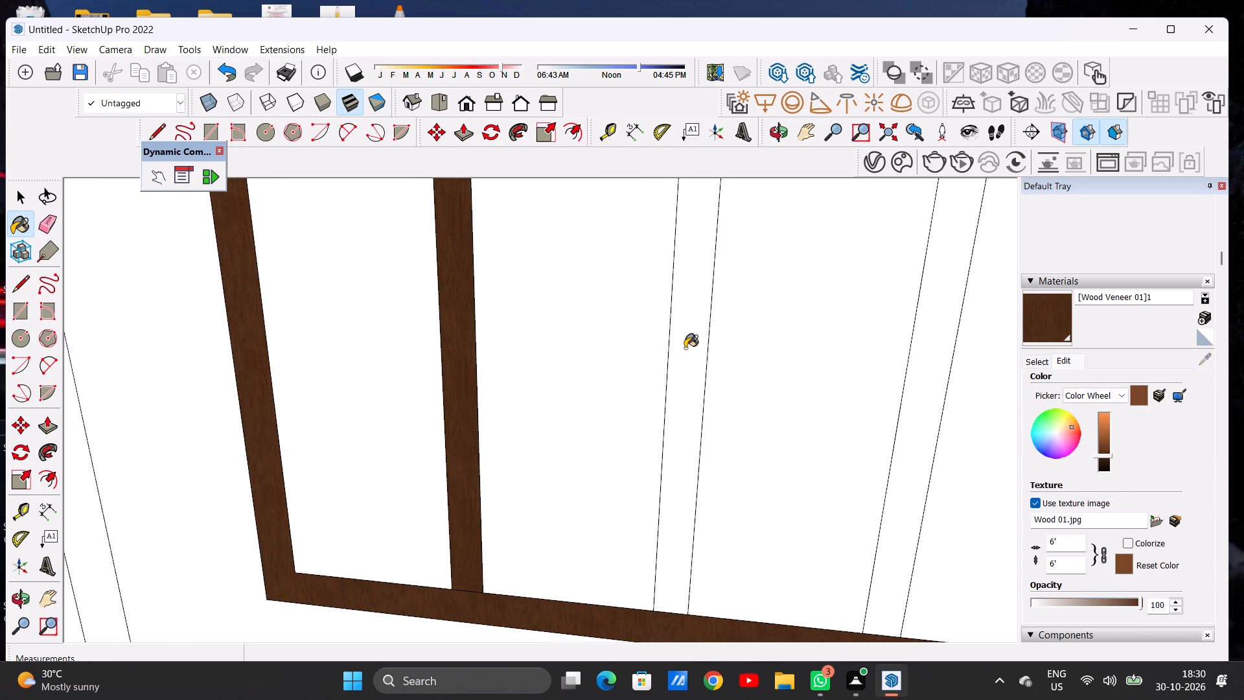
pyautogui.click(685, 348)
pyautogui.scroll(-6, 570, 370)
pyautogui.scroll(-1, 828, 296)
pyautogui.scroll(6, 823, 294)
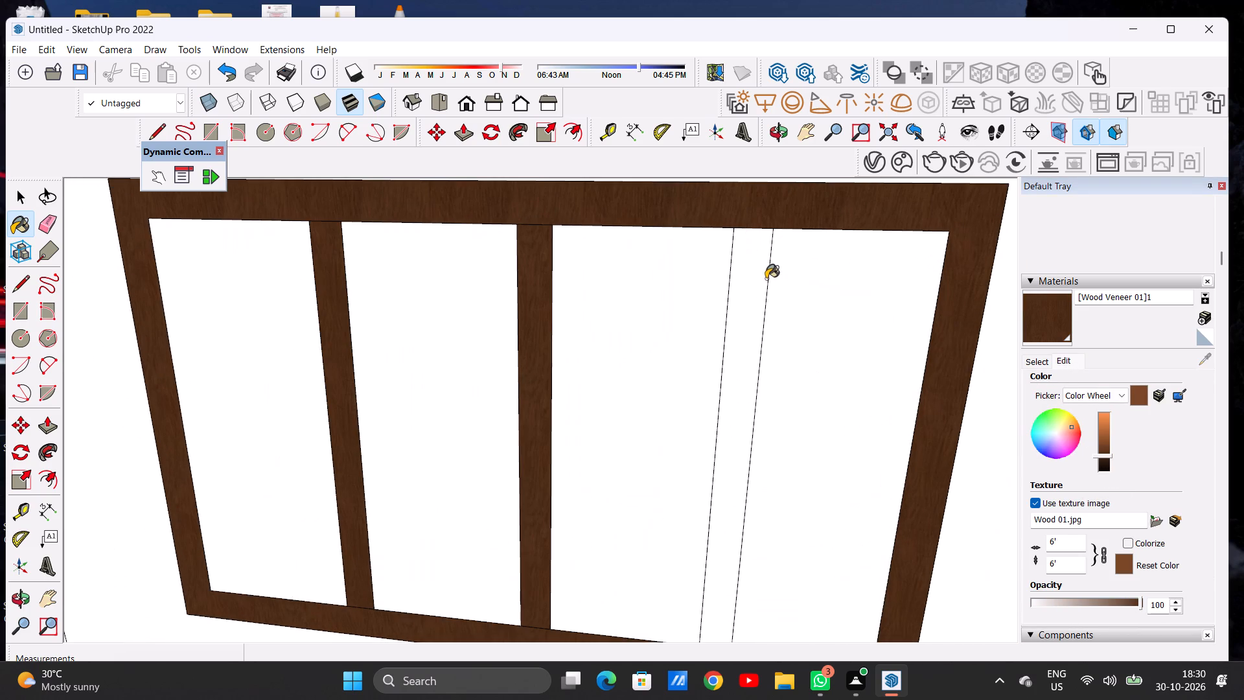
pyautogui.click(748, 279)
# Examine the painted window from several angles and together with the small building's whole front.
pyautogui.scroll(-14, 720, 304)
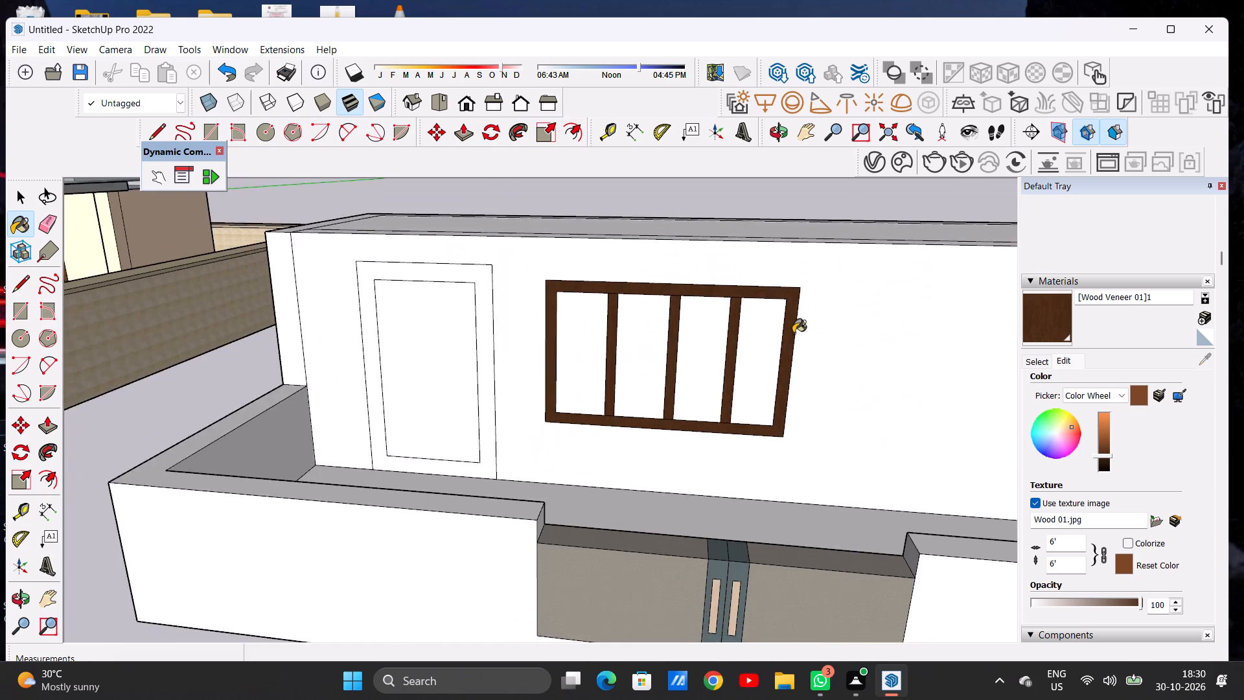
pyautogui.moveTo(792, 333); pyautogui.dragTo(875, 341, button='middle')
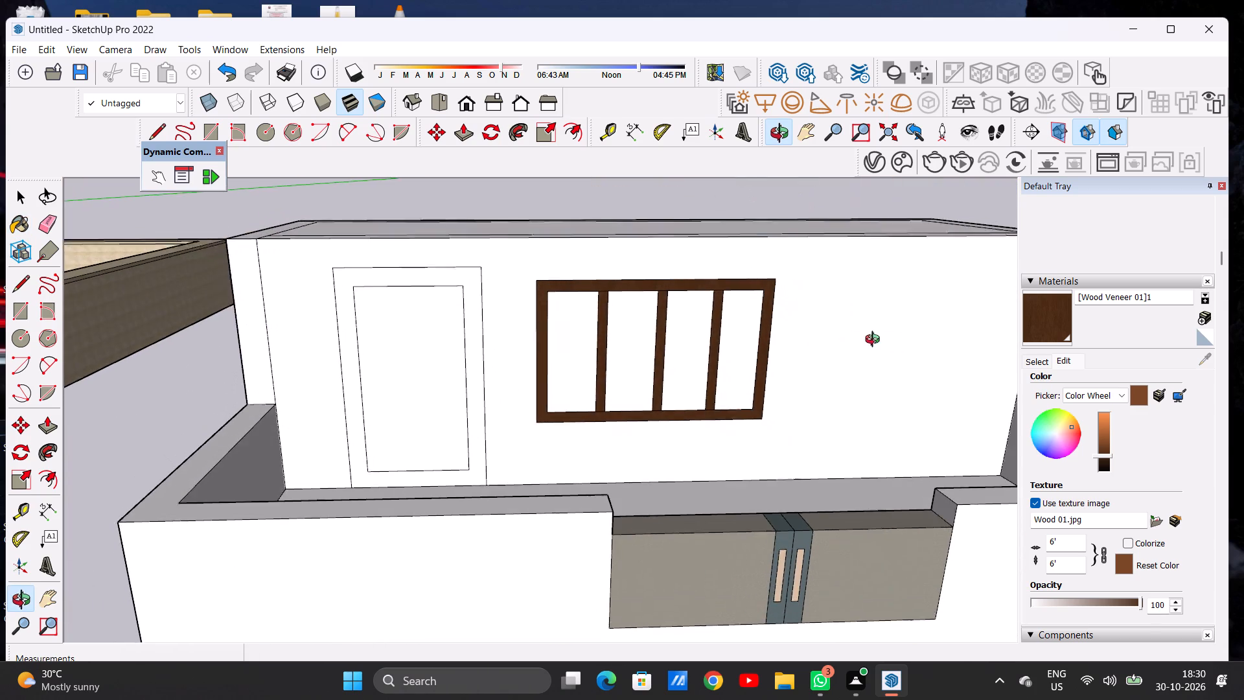
pyautogui.moveTo(875, 341); pyautogui.dragTo(882, 340, button='middle')
pyautogui.scroll(7, 626, 326)
pyautogui.moveTo(570, 359); pyautogui.dragTo(794, 340, button='middle')
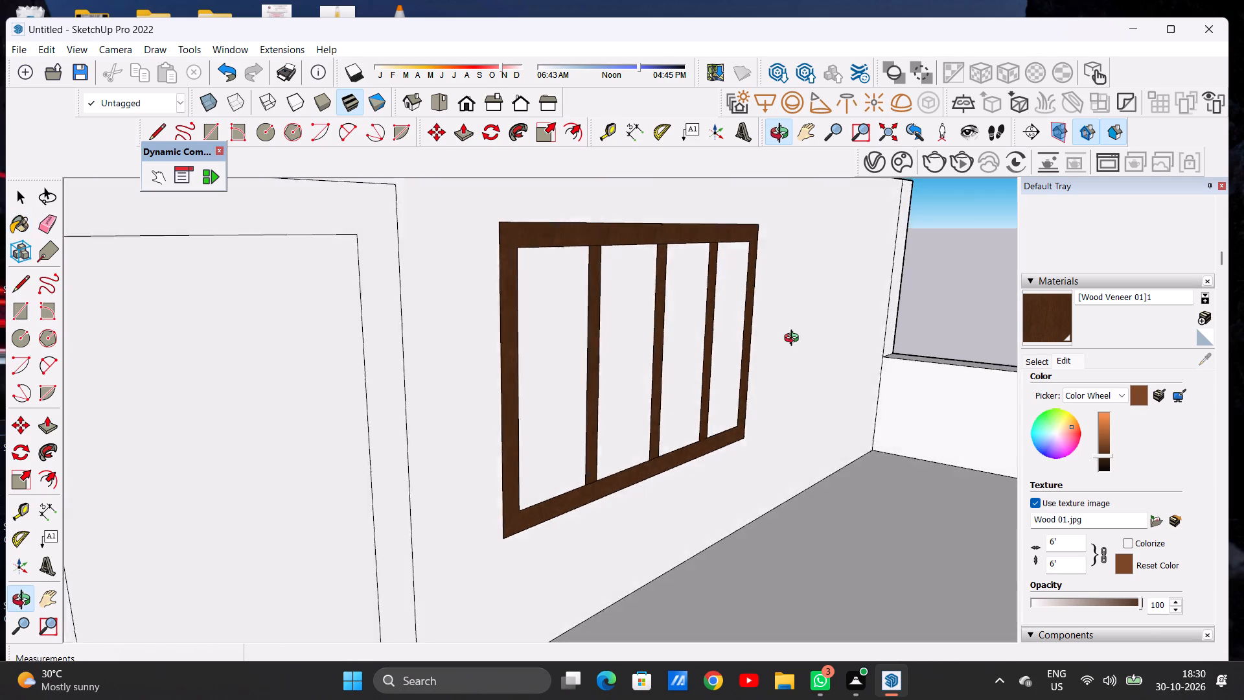
pyautogui.moveTo(794, 340); pyautogui.dragTo(570, 338, button='middle')
pyautogui.scroll(-4, 557, 353)
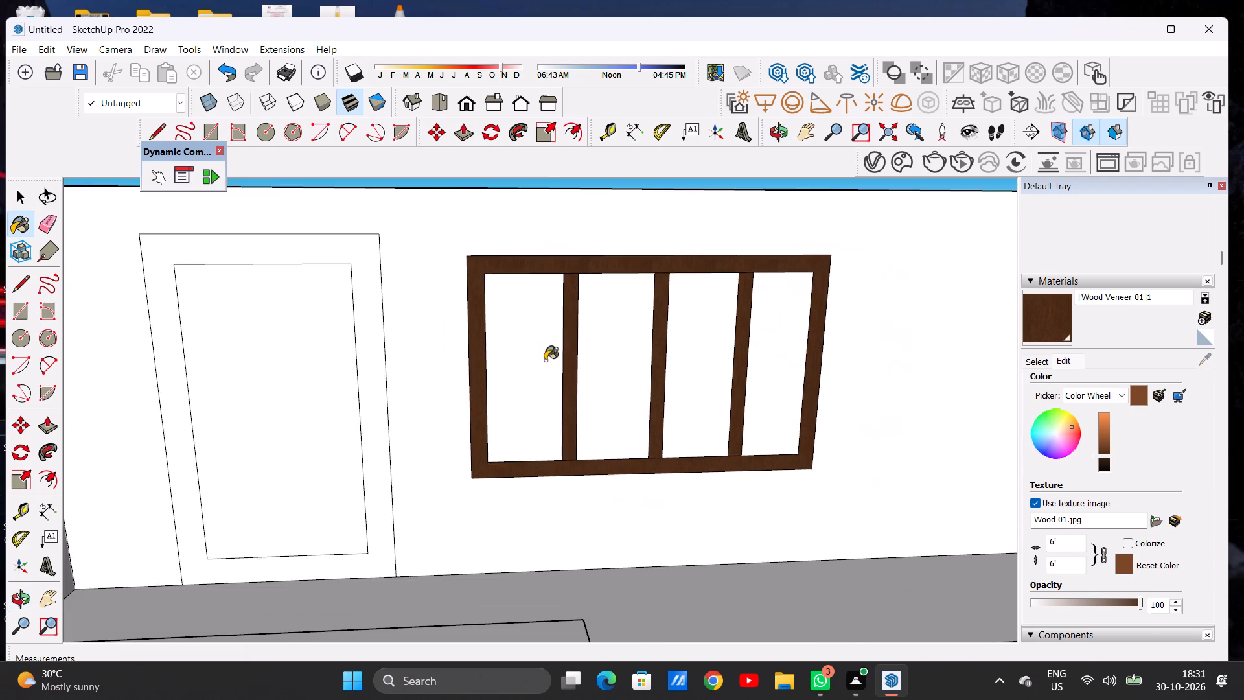
pyautogui.scroll(-9, 537, 364)
pyautogui.scroll(6, 453, 375)
pyautogui.scroll(-5, 455, 377)
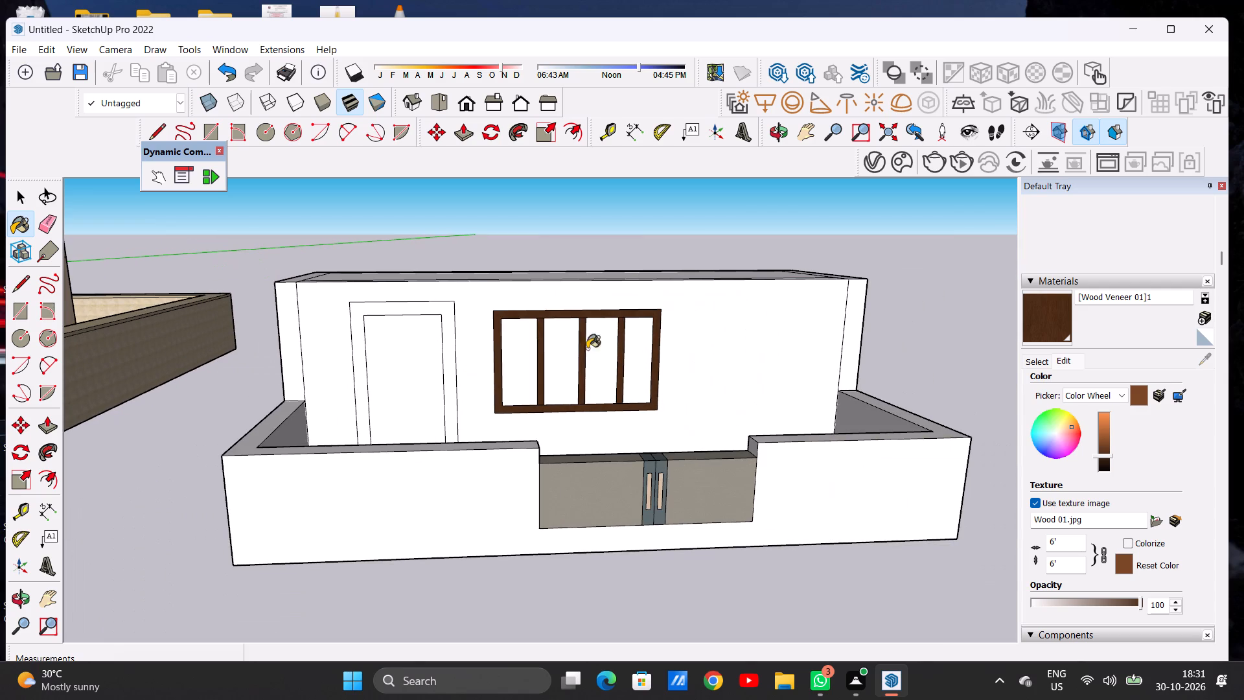
# Paint the frame of the small building's front door with Wood Veneer 02.
pyautogui.click(1041, 360)
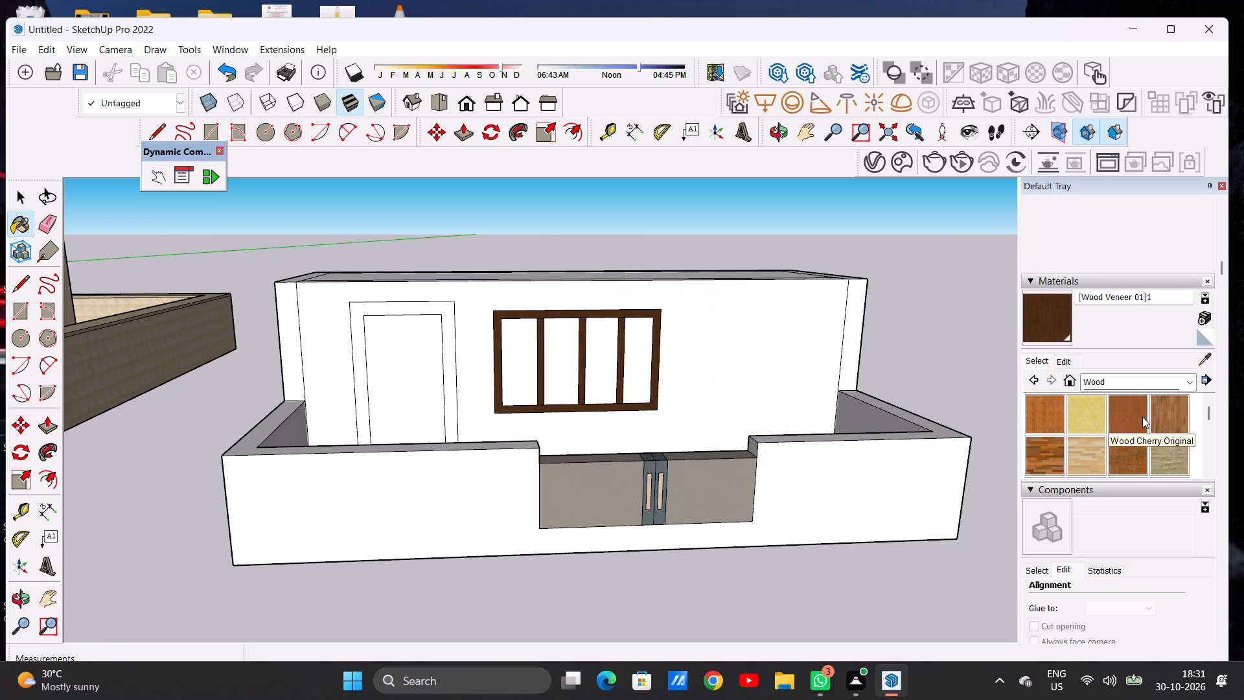
pyautogui.scroll(-1, 1138, 415)
pyautogui.click(1164, 412)
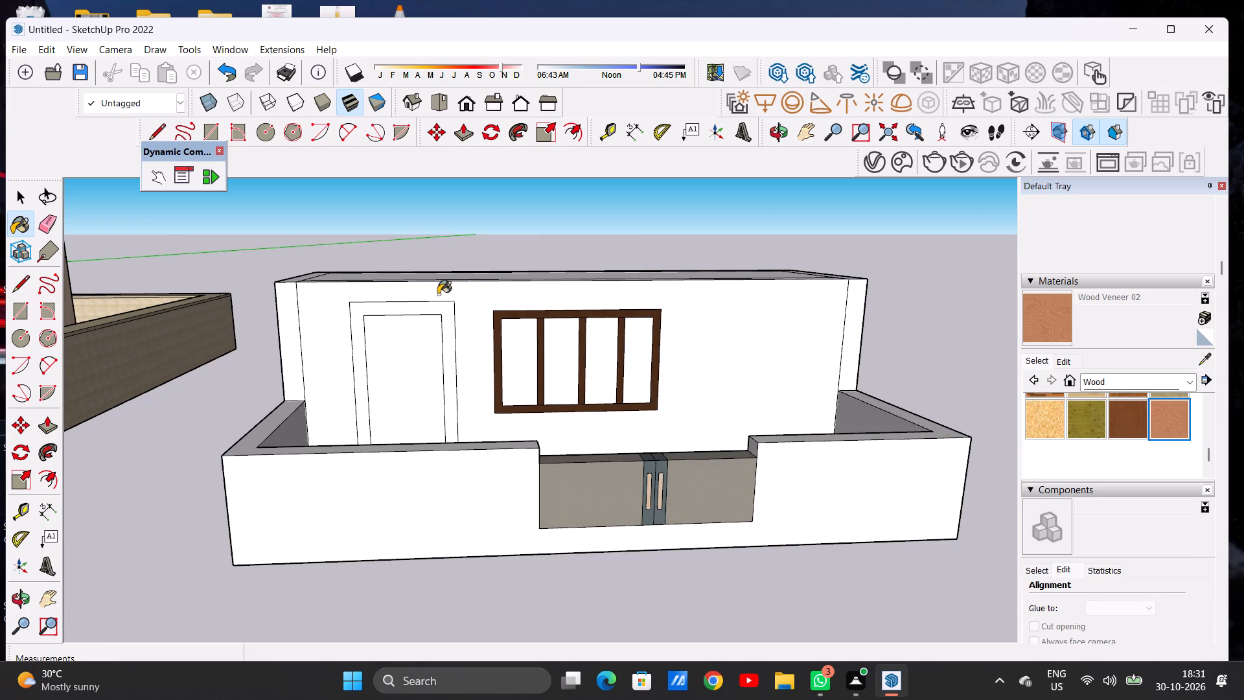
pyautogui.scroll(7, 419, 321)
pyautogui.click(466, 291)
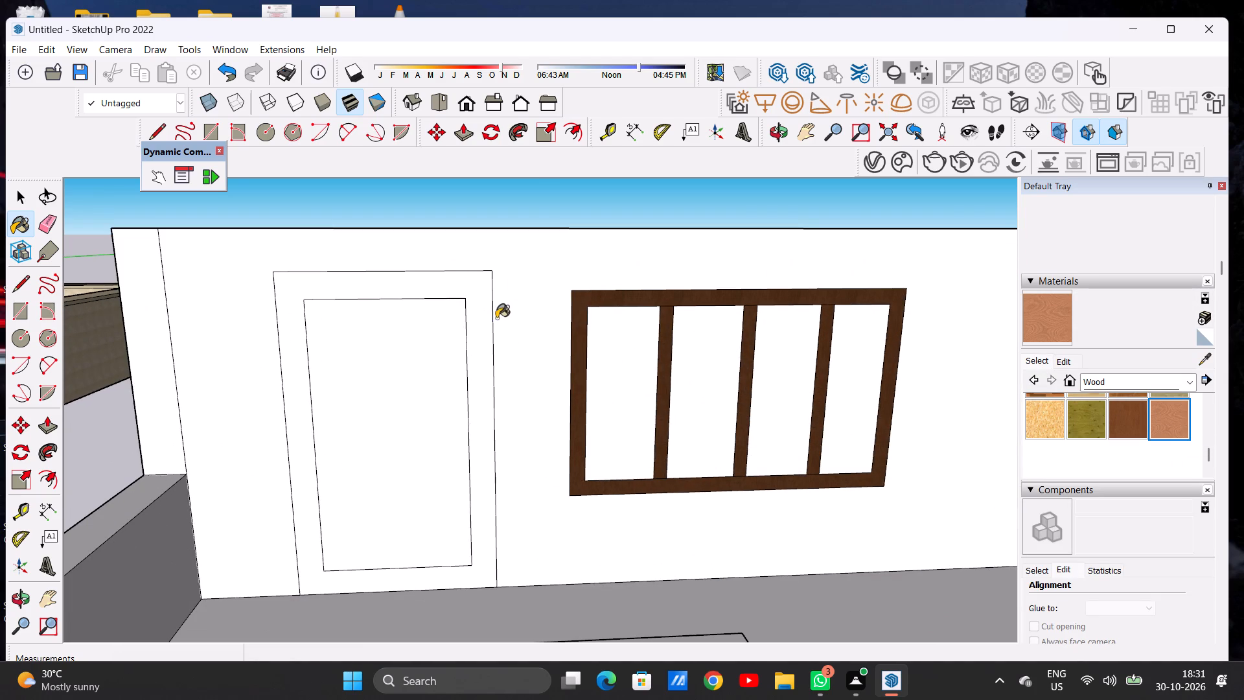
# Paint the front door's inner panel with Wood Cherry Original.
pyautogui.scroll(1, 1111, 417)
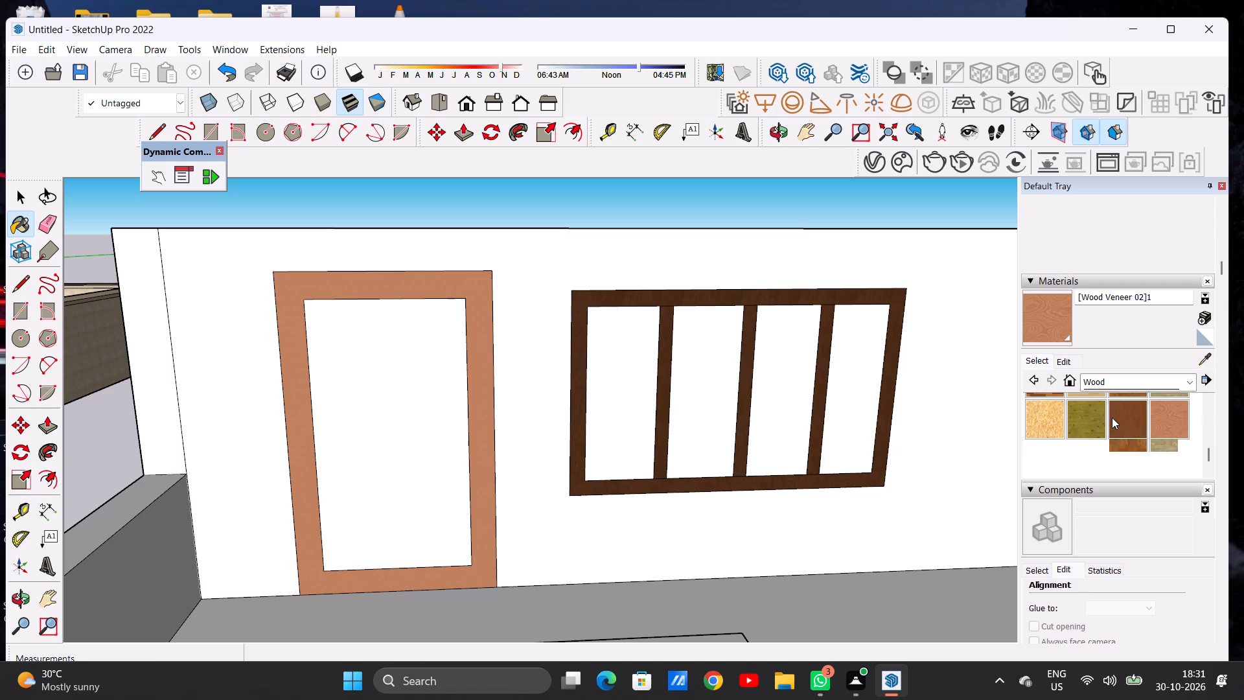
pyautogui.click(1132, 414)
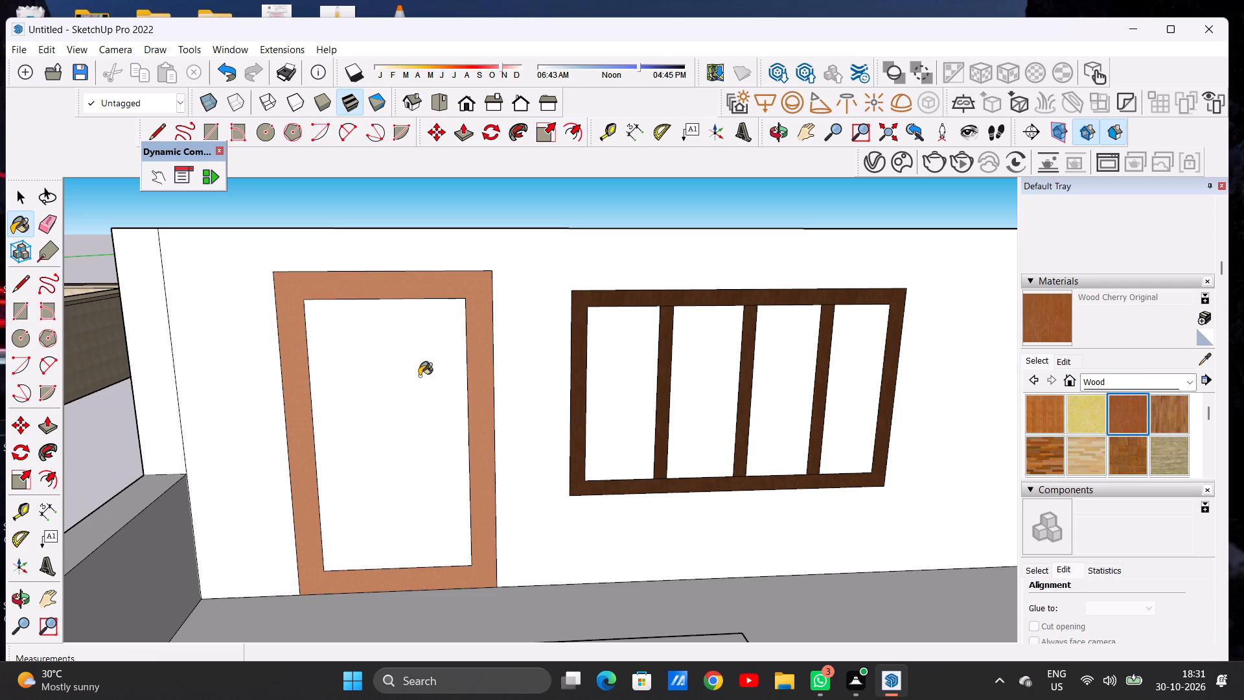
pyautogui.click(419, 376)
# Examine the painted door and window up close, from the front and from above with the whole building.
pyautogui.scroll(9, 419, 376)
pyautogui.scroll(-10, 430, 368)
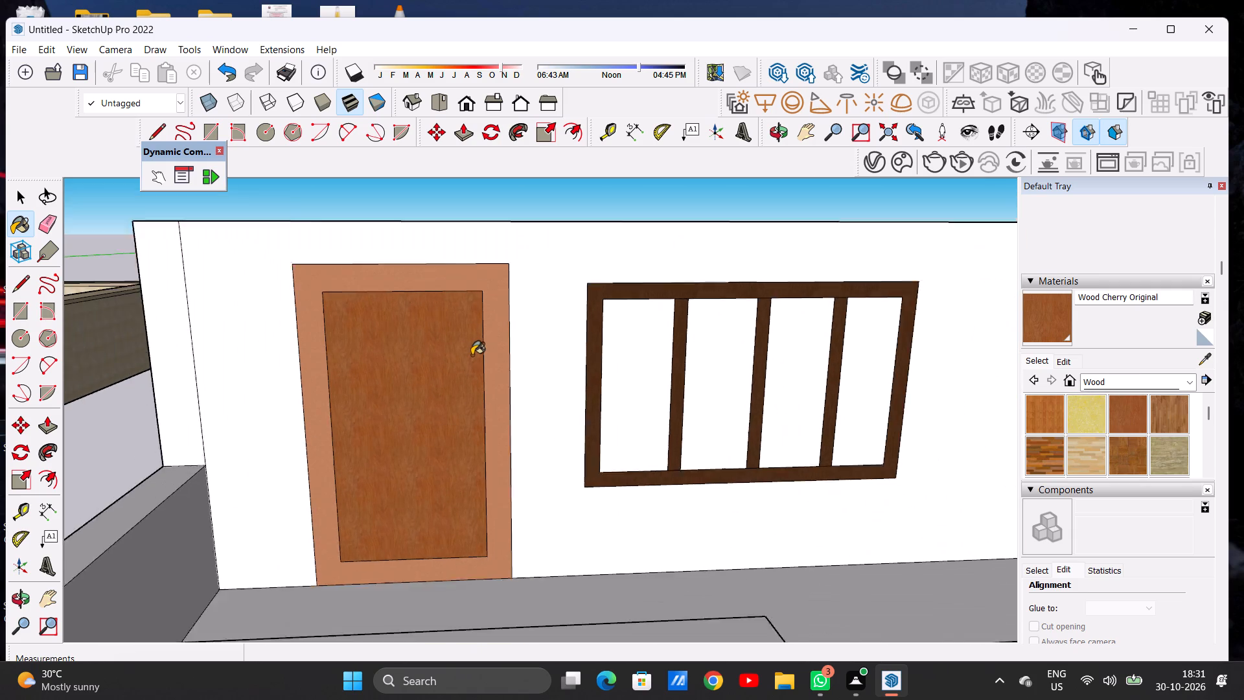
pyautogui.scroll(-3, 472, 355)
pyautogui.moveTo(498, 379); pyautogui.dragTo(465, 341, button='middle')
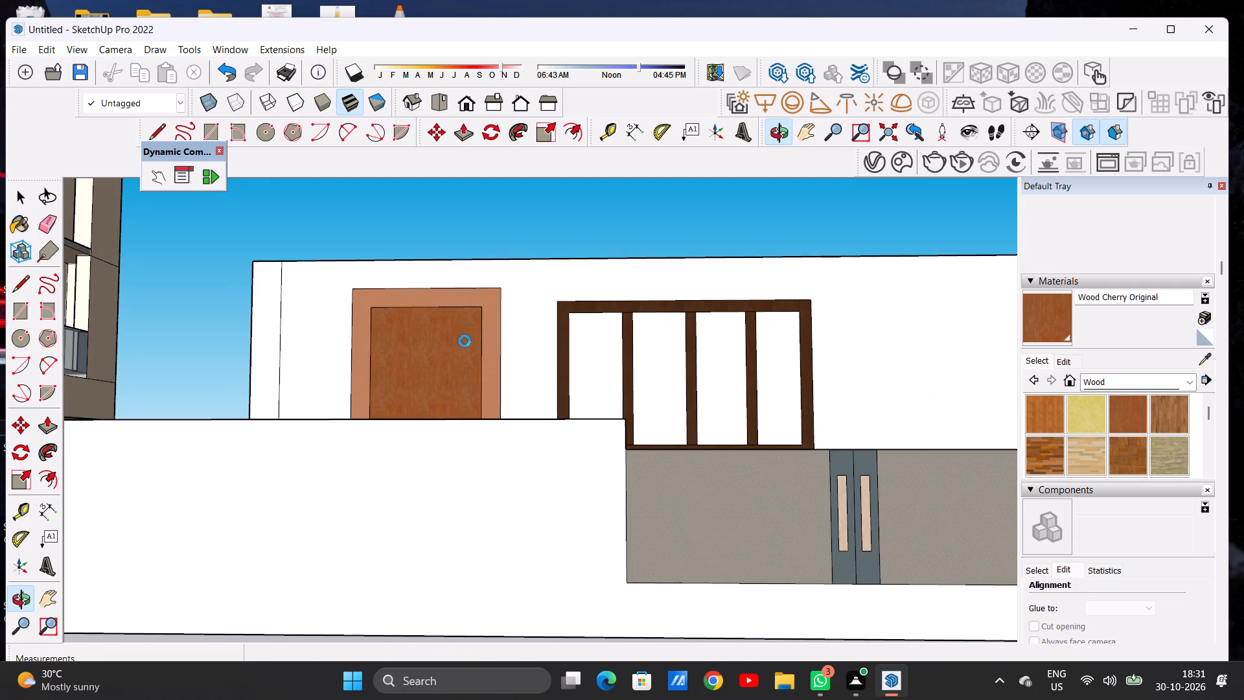
pyautogui.moveTo(465, 341); pyautogui.dragTo(464, 364, button='middle')
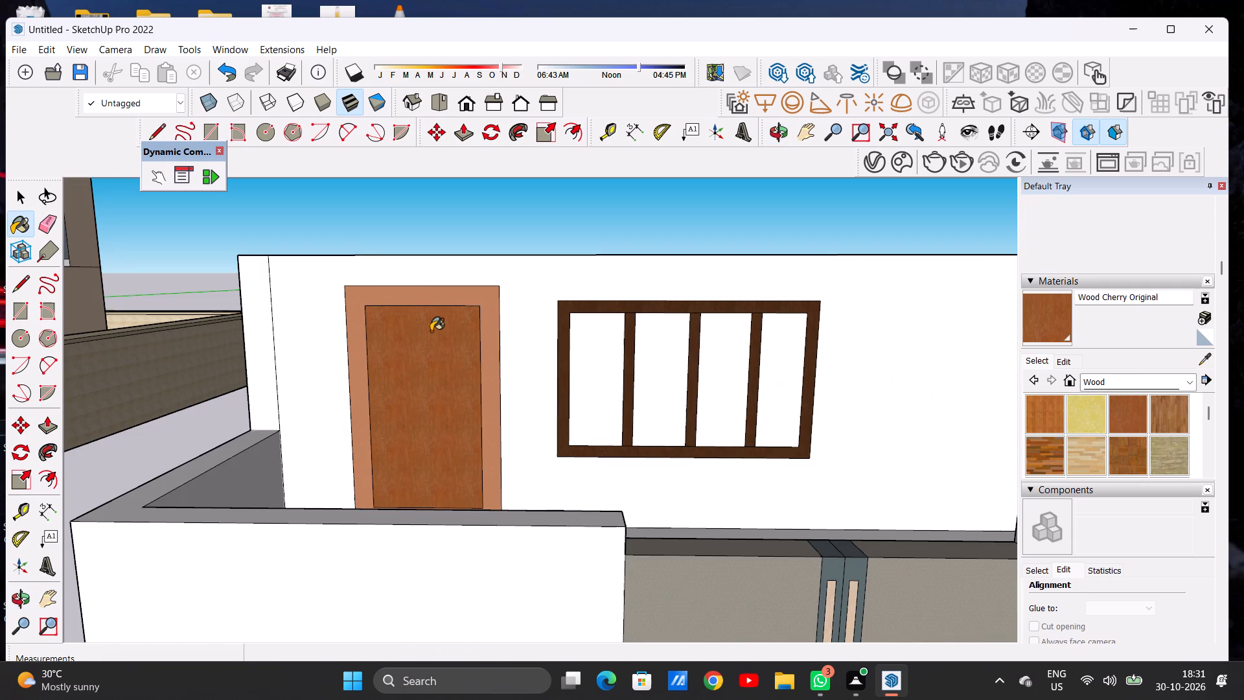
pyautogui.scroll(-5, 458, 359)
pyautogui.scroll(6, 465, 361)
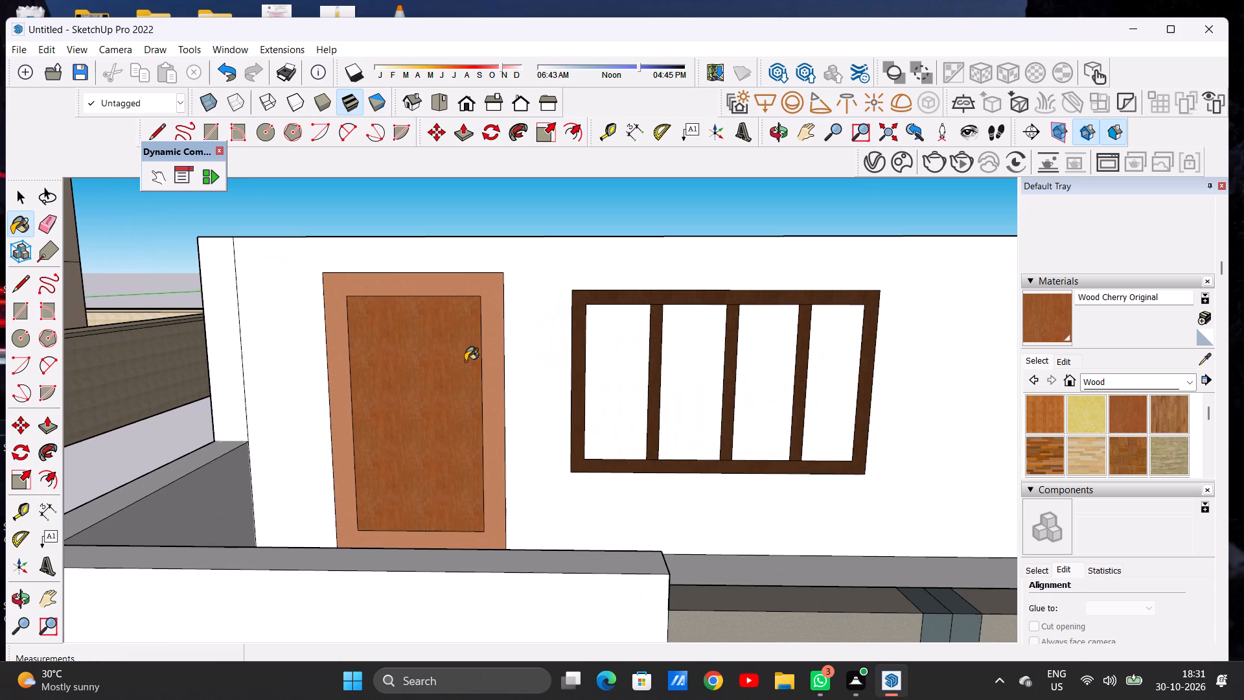
pyautogui.press('space')
pyautogui.scroll(-6, 438, 378)
pyautogui.moveTo(480, 371); pyautogui.dragTo(578, 353, button='middle')
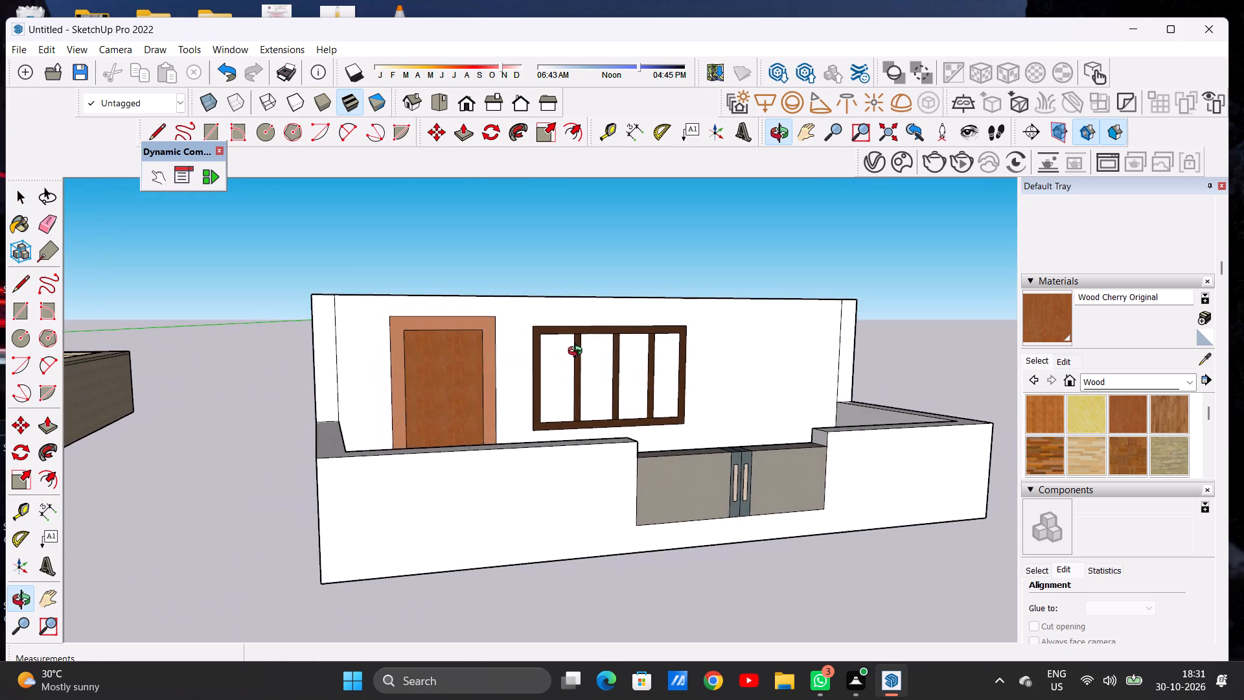
pyautogui.moveTo(578, 353); pyautogui.dragTo(491, 441, button='middle')
pyautogui.scroll(3, 719, 330)
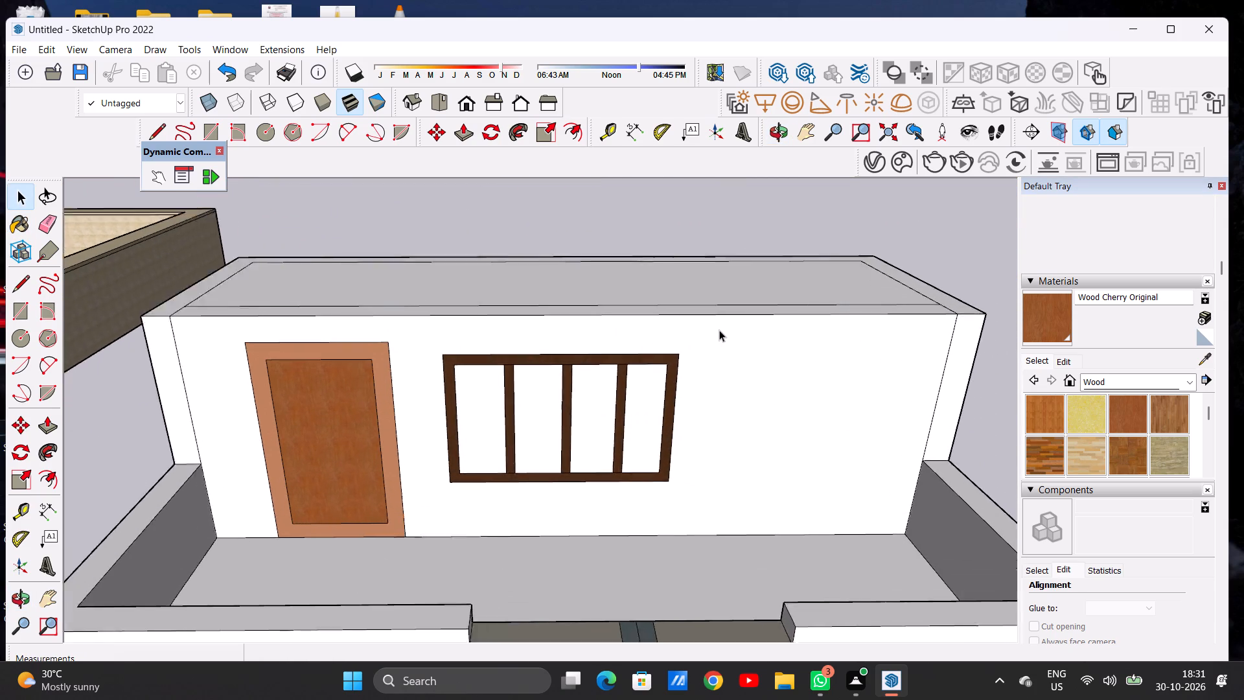
pyautogui.scroll(2, 719, 330)
pyautogui.scroll(-5, 481, 360)
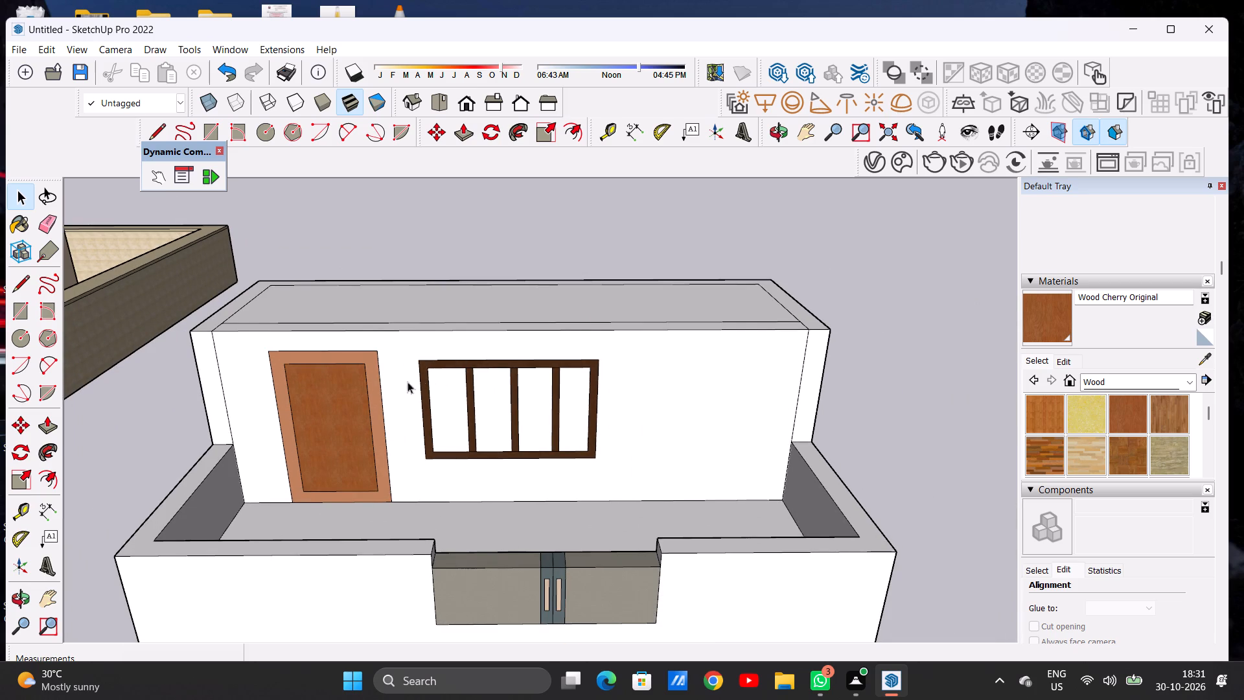
pyautogui.scroll(-7, 408, 399)
pyautogui.scroll(13, 423, 450)
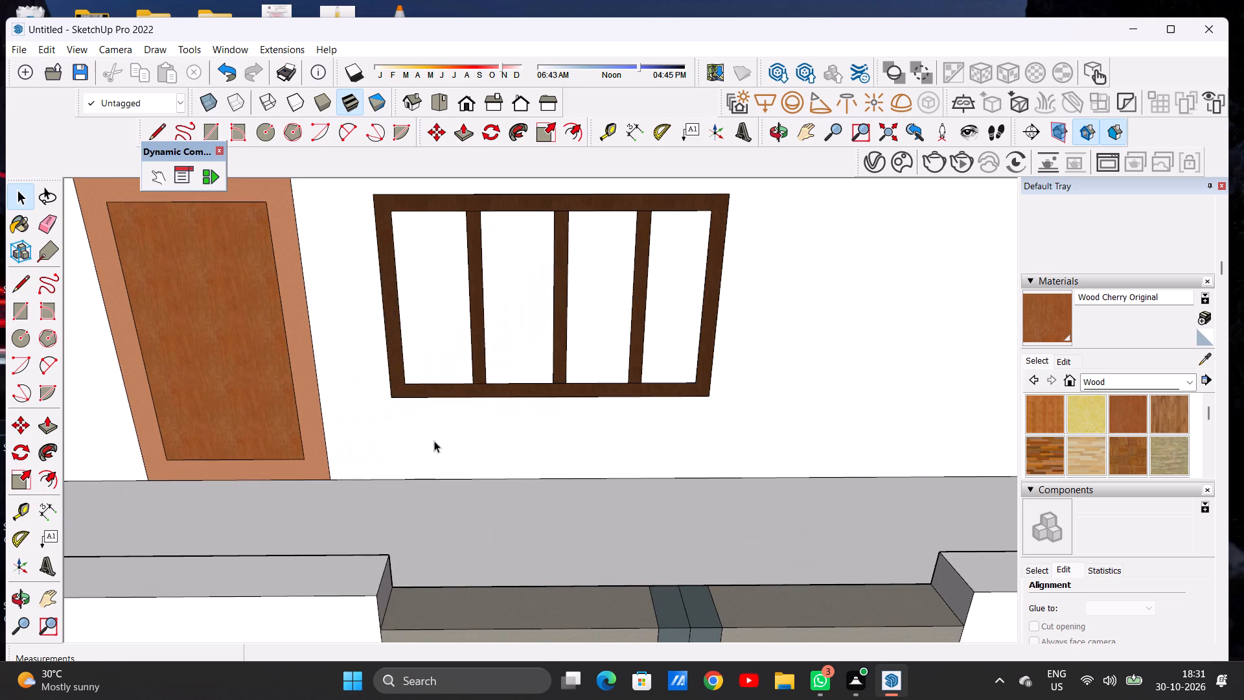
# Examine the whole small building beside the painted house, from the front and from above.
pyautogui.moveTo(435, 457); pyautogui.dragTo(437, 484, button='middle')
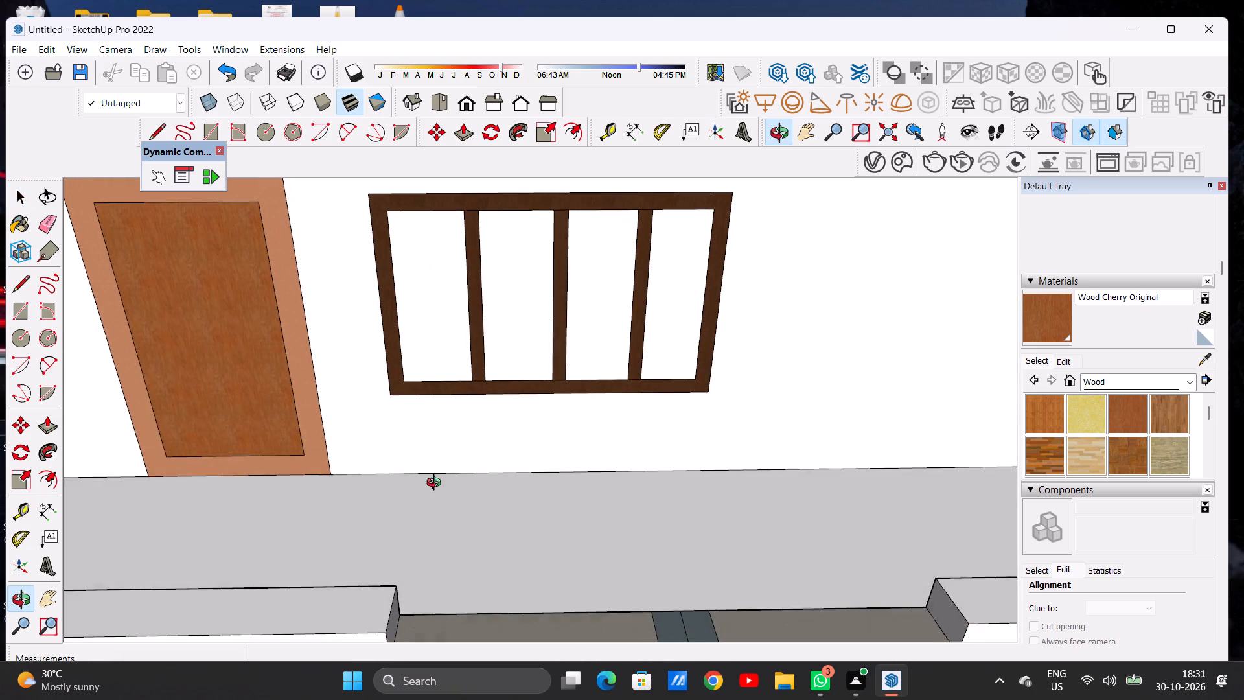
pyautogui.moveTo(437, 484); pyautogui.dragTo(434, 490, button='middle')
pyautogui.scroll(-13, 398, 435)
pyautogui.moveTo(543, 425); pyautogui.dragTo(513, 381, button='middle')
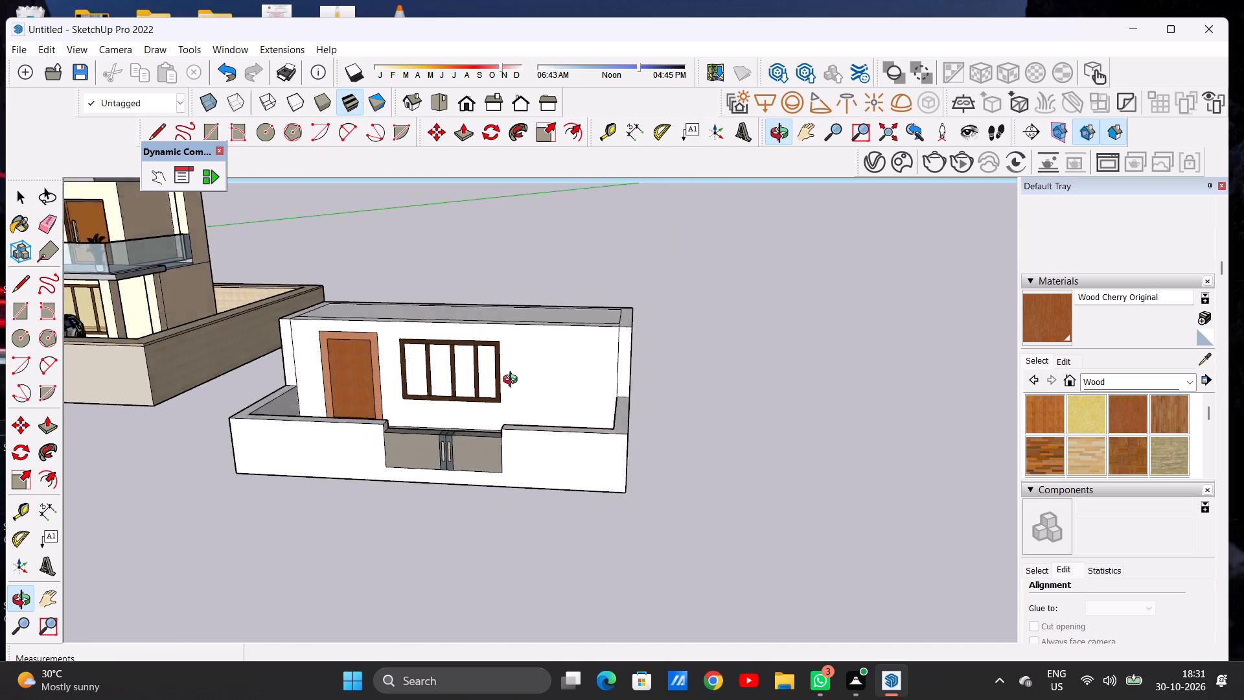
pyautogui.moveTo(513, 381); pyautogui.dragTo(555, 389, button='middle')
pyautogui.scroll(-3, 554, 390)
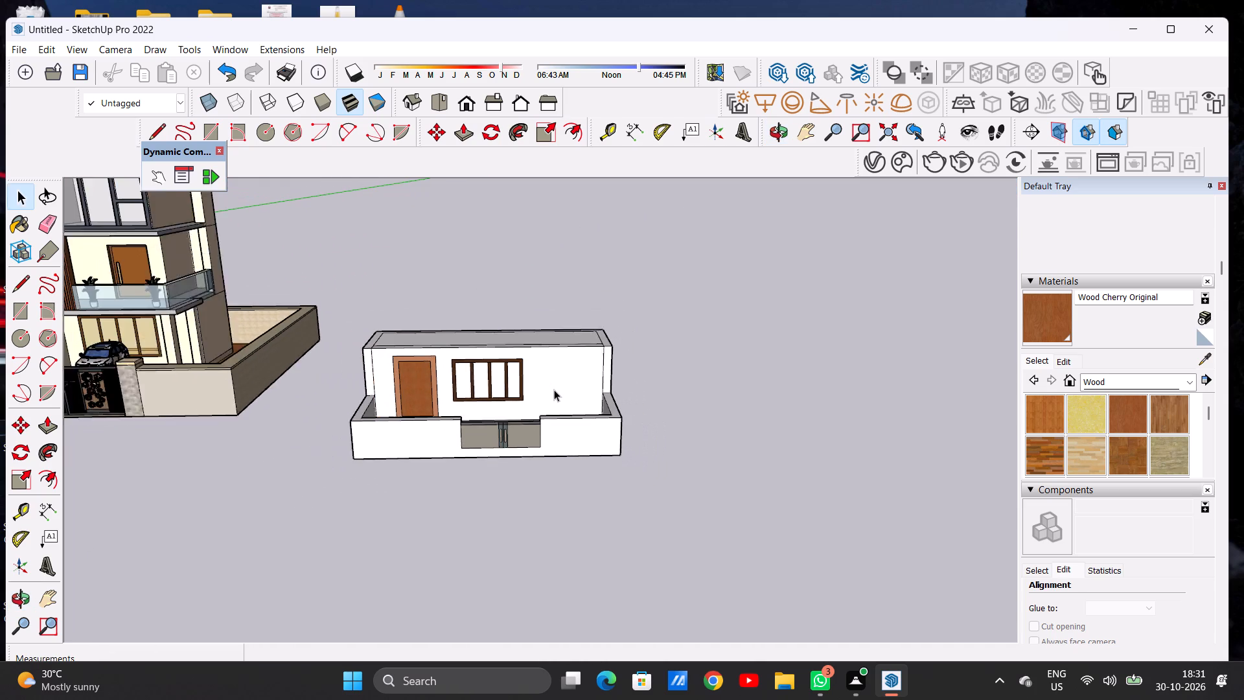
pyautogui.scroll(-2, 554, 390)
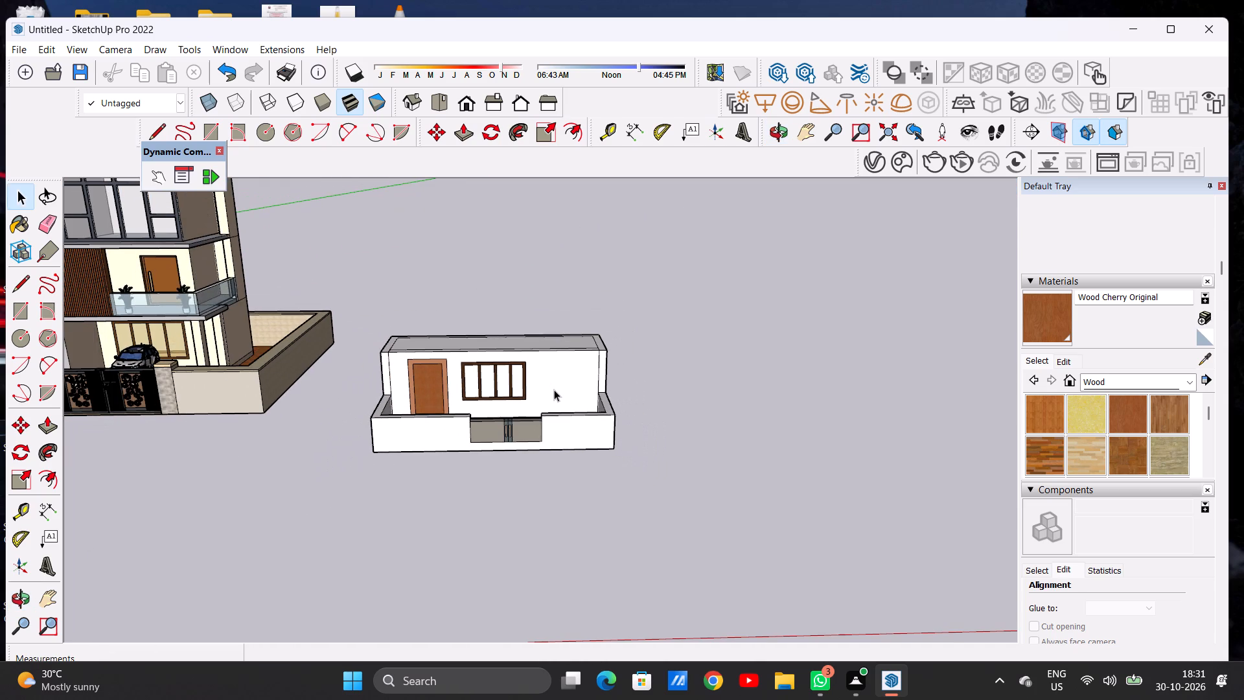
pyautogui.scroll(2, 517, 367)
pyautogui.scroll(-1, 517, 367)
pyautogui.scroll(10, 517, 367)
pyautogui.moveTo(622, 359); pyautogui.dragTo(555, 397, button='middle')
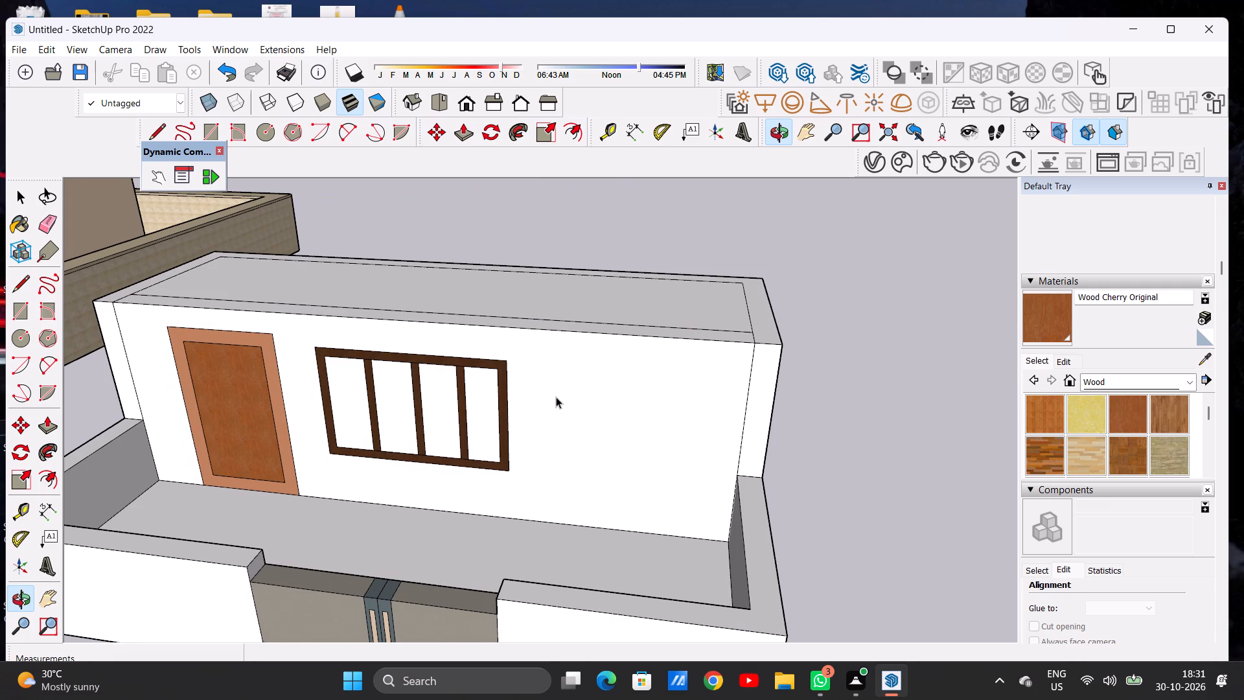
pyautogui.scroll(-4, 573, 399)
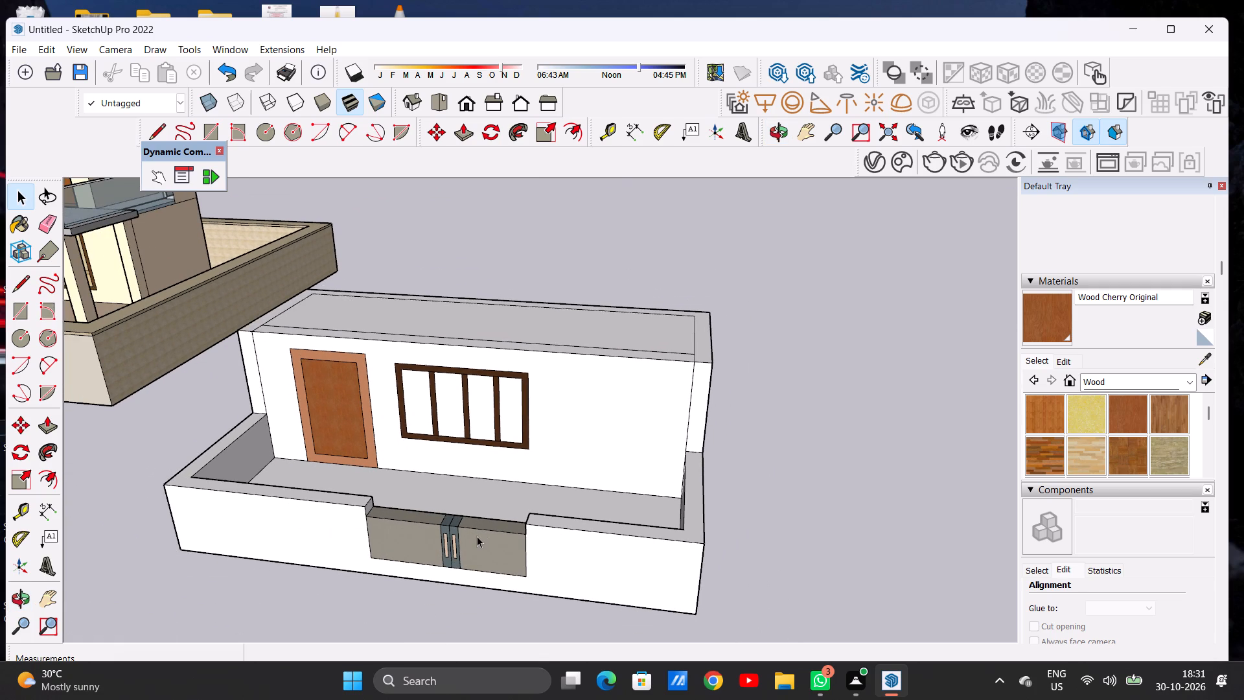
# Examine the small building's gate, front door and window up close and from several angles.
pyautogui.scroll(11, 477, 537)
pyautogui.moveTo(536, 513); pyautogui.dragTo(546, 458, button='middle')
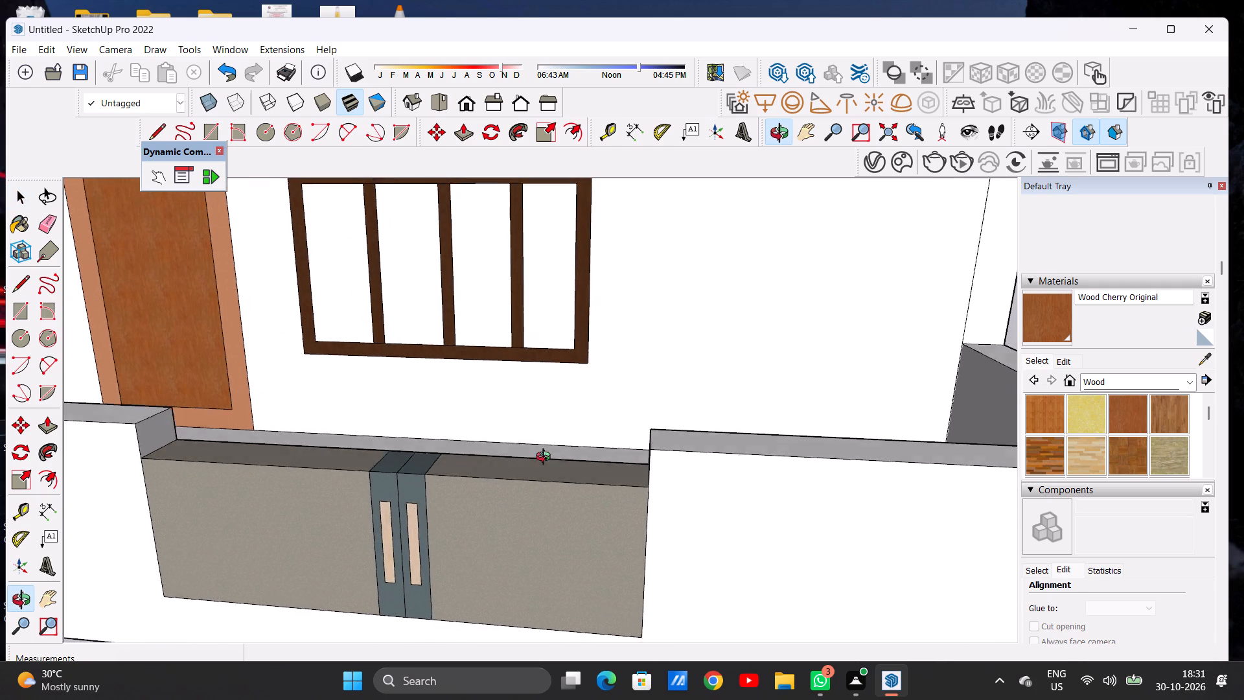
pyautogui.moveTo(546, 458); pyautogui.dragTo(542, 441, button='middle')
pyautogui.scroll(-5, 540, 445)
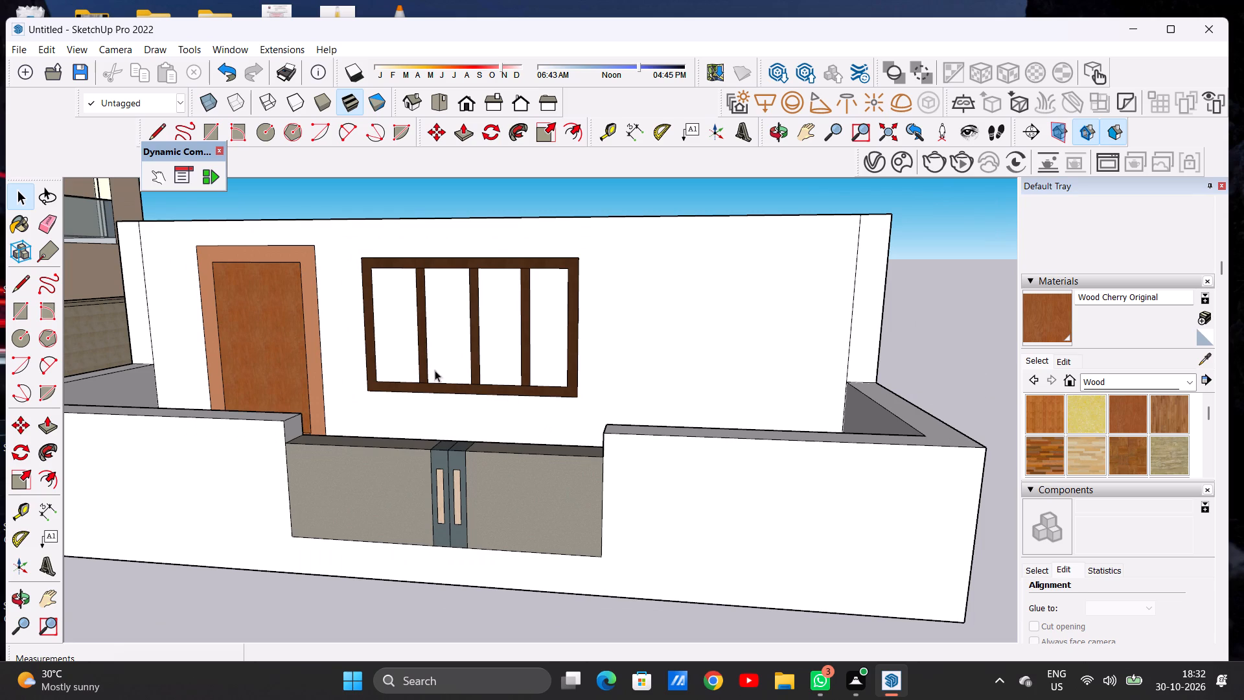
pyautogui.scroll(-6, 582, 412)
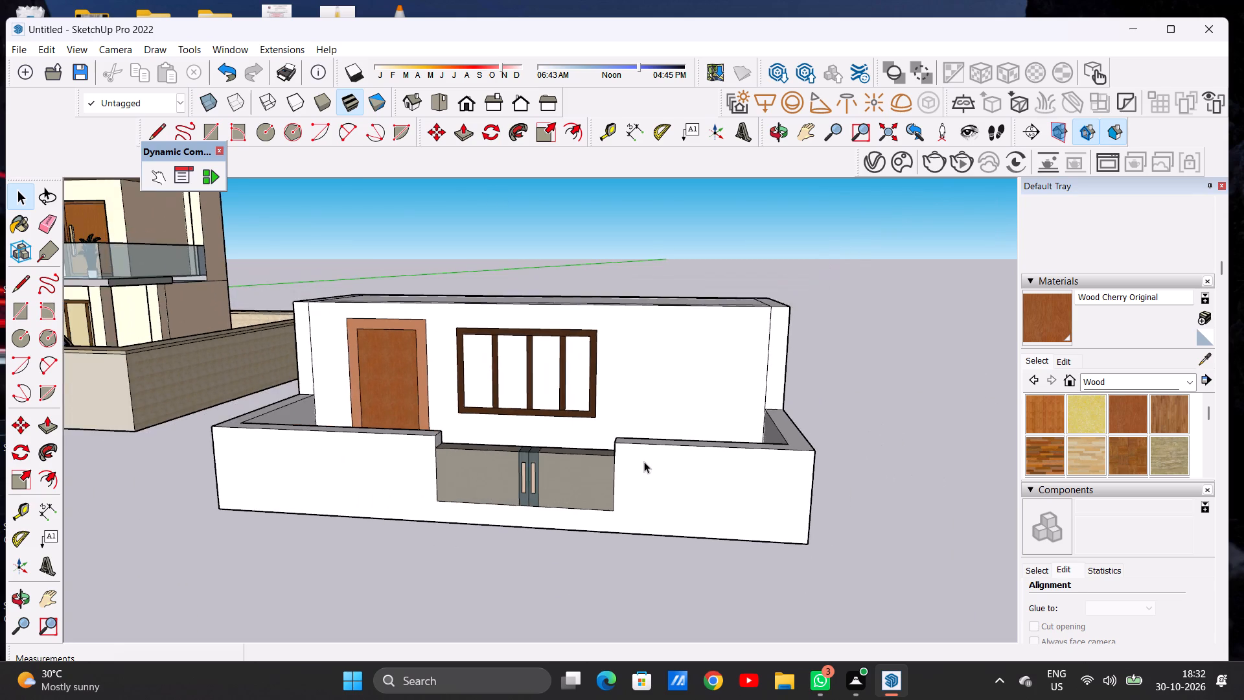
pyautogui.scroll(-7, 643, 454)
pyautogui.scroll(1, 601, 428)
pyautogui.scroll(-1, 601, 428)
pyautogui.scroll(11, 601, 428)
pyautogui.moveTo(720, 348); pyautogui.dragTo(685, 393, button='middle')
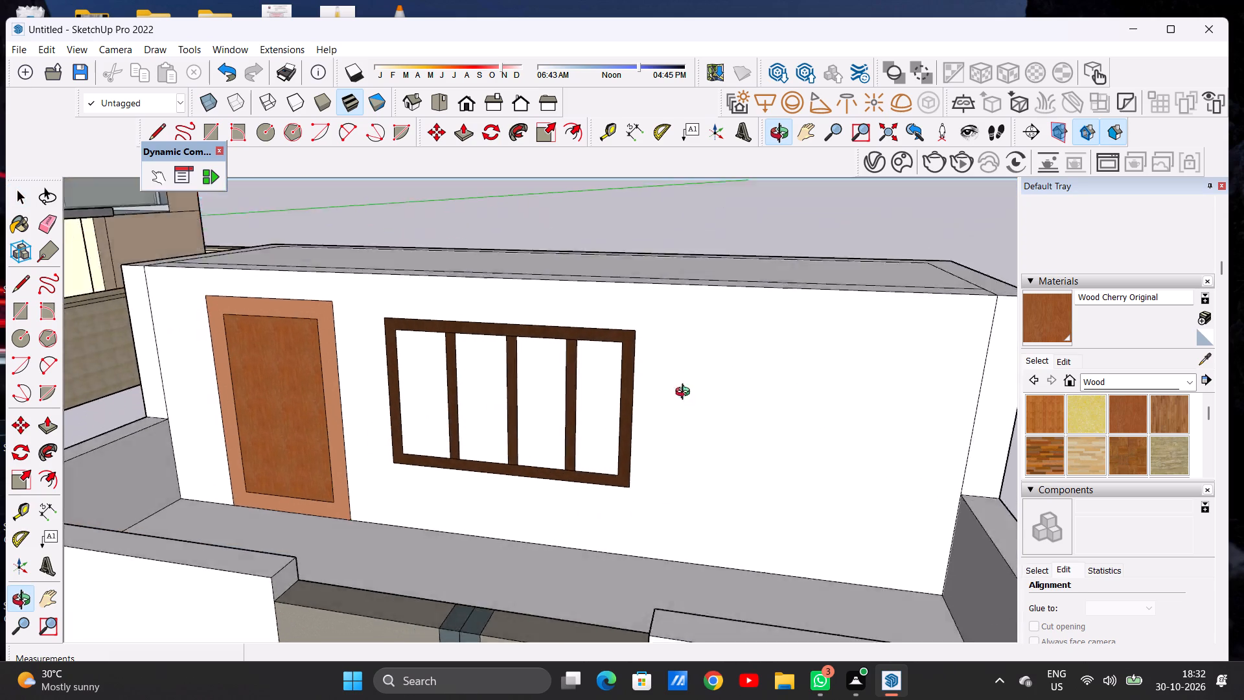
pyautogui.moveTo(685, 393); pyautogui.dragTo(686, 541, button='middle')
pyautogui.moveTo(661, 426); pyautogui.dragTo(638, 373, button='middle')
pyautogui.scroll(-5, 628, 376)
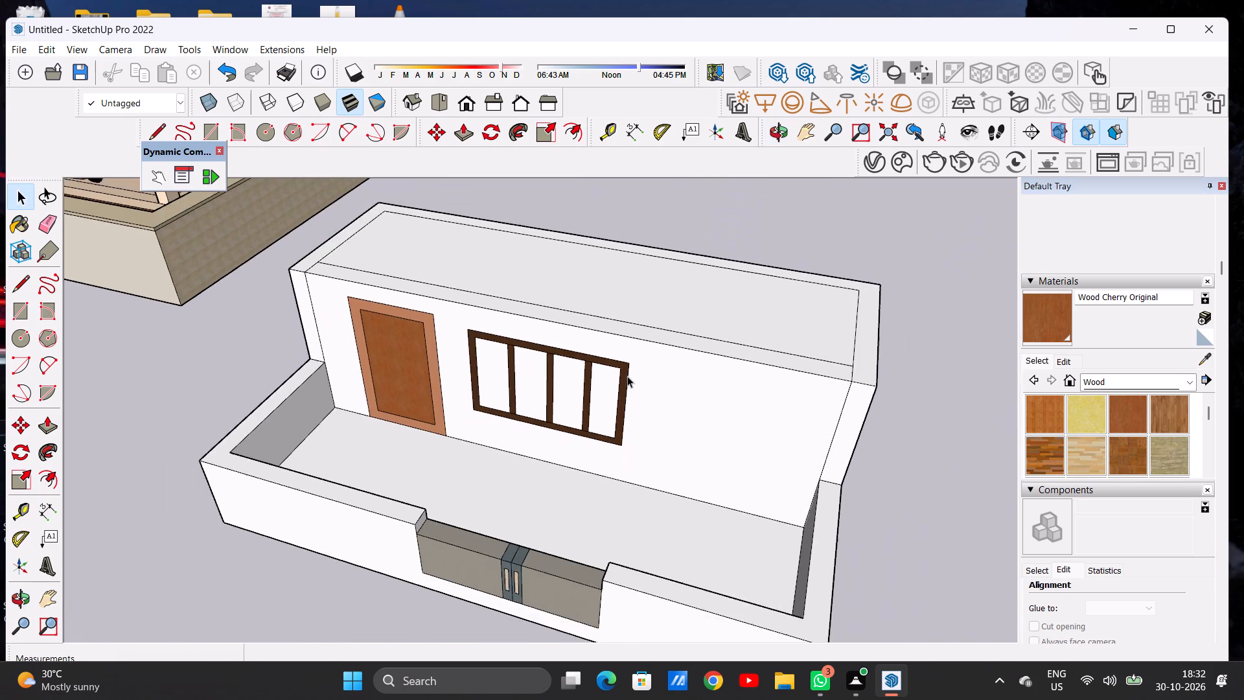
pyautogui.scroll(-7, 626, 380)
pyautogui.moveTo(709, 406); pyautogui.dragTo(637, 334, button='middle')
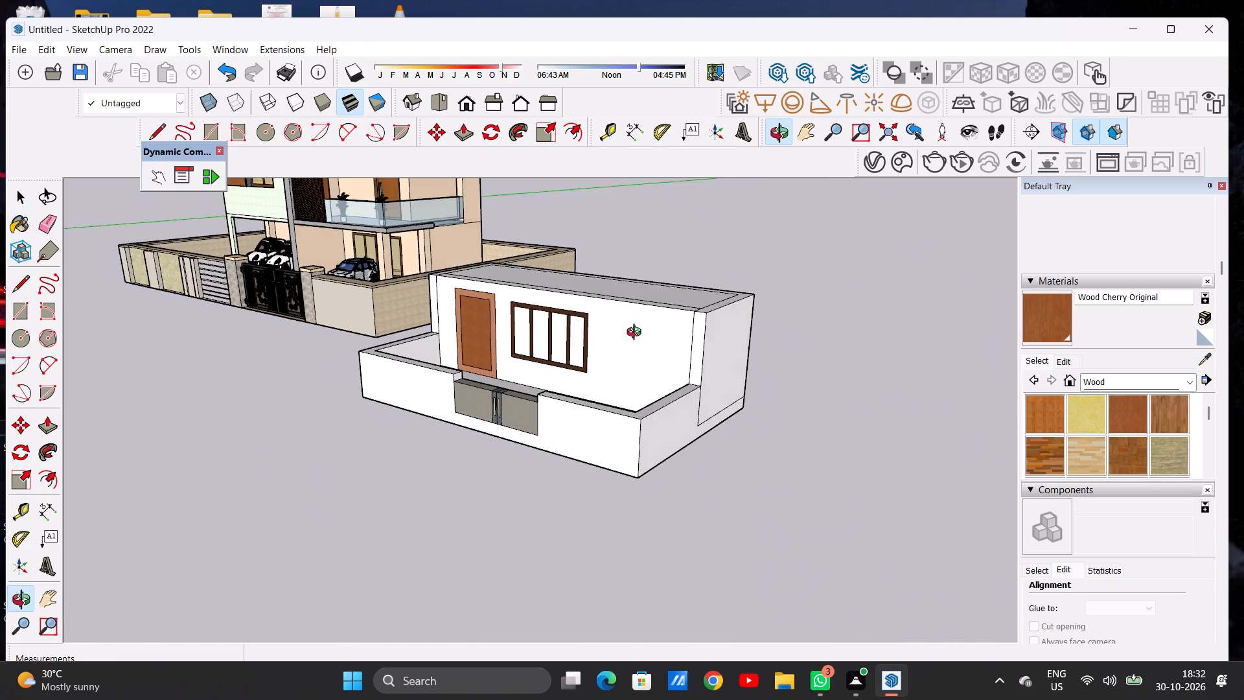
pyautogui.moveTo(637, 334); pyautogui.dragTo(656, 377, button='middle')
# Paint the window pane nearest the front door with Window Covering 02 from the Window Coverings materials.
pyautogui.scroll(12, 571, 367)
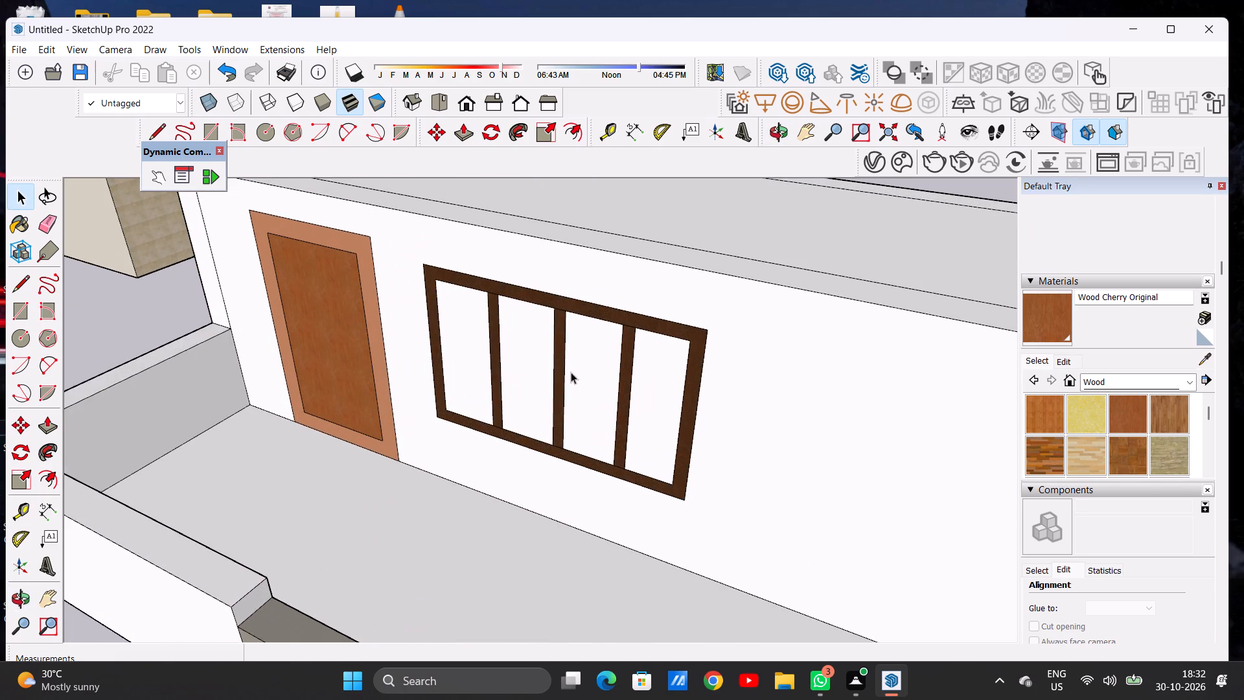
pyautogui.scroll(-6, 571, 377)
pyautogui.scroll(7, 571, 393)
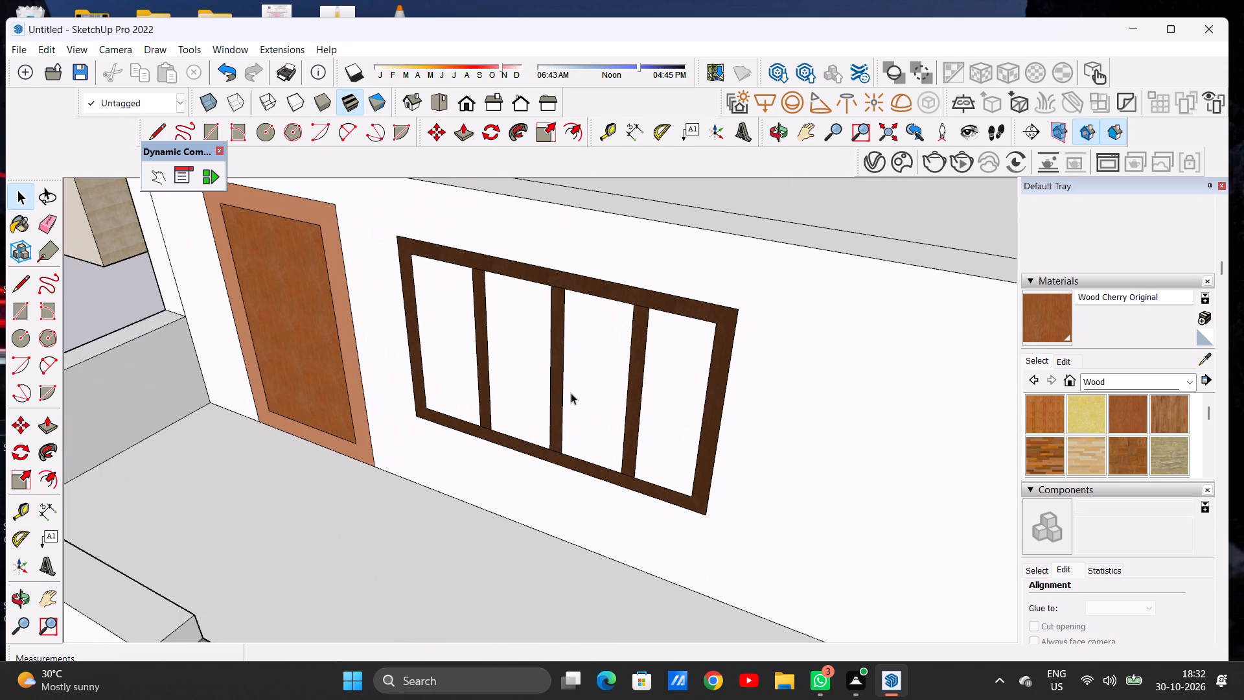
pyautogui.scroll(4, 571, 393)
pyautogui.moveTo(572, 403); pyautogui.dragTo(655, 328, button='middle')
pyautogui.scroll(1, 652, 353)
pyautogui.scroll(-7, 626, 417)
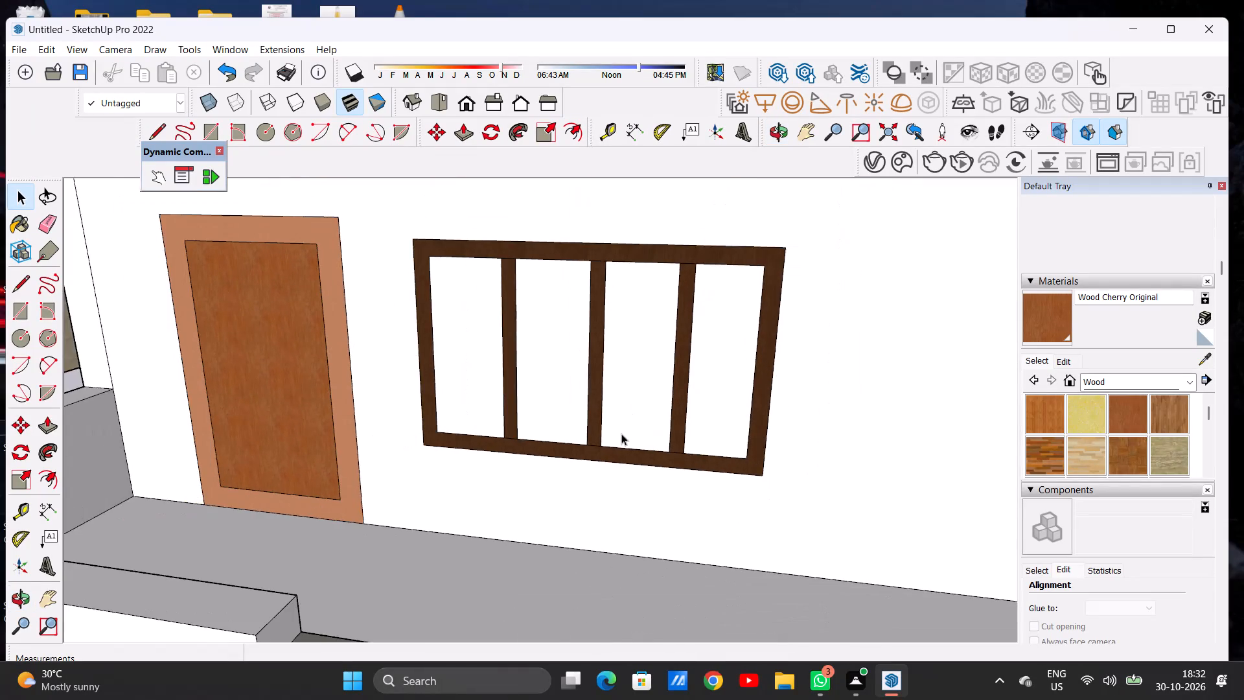
pyautogui.scroll(-2, 617, 439)
pyautogui.moveTo(625, 425); pyautogui.dragTo(643, 382, button='middle')
pyautogui.scroll(7, 669, 379)
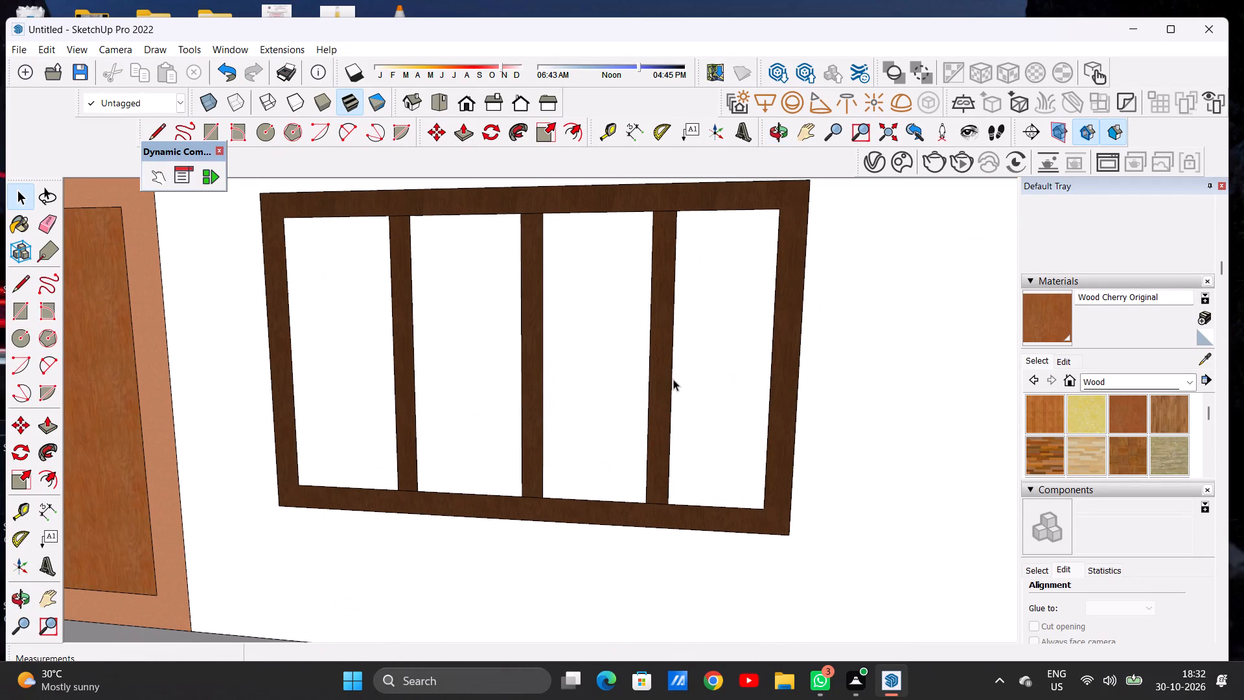
pyautogui.click(1101, 380)
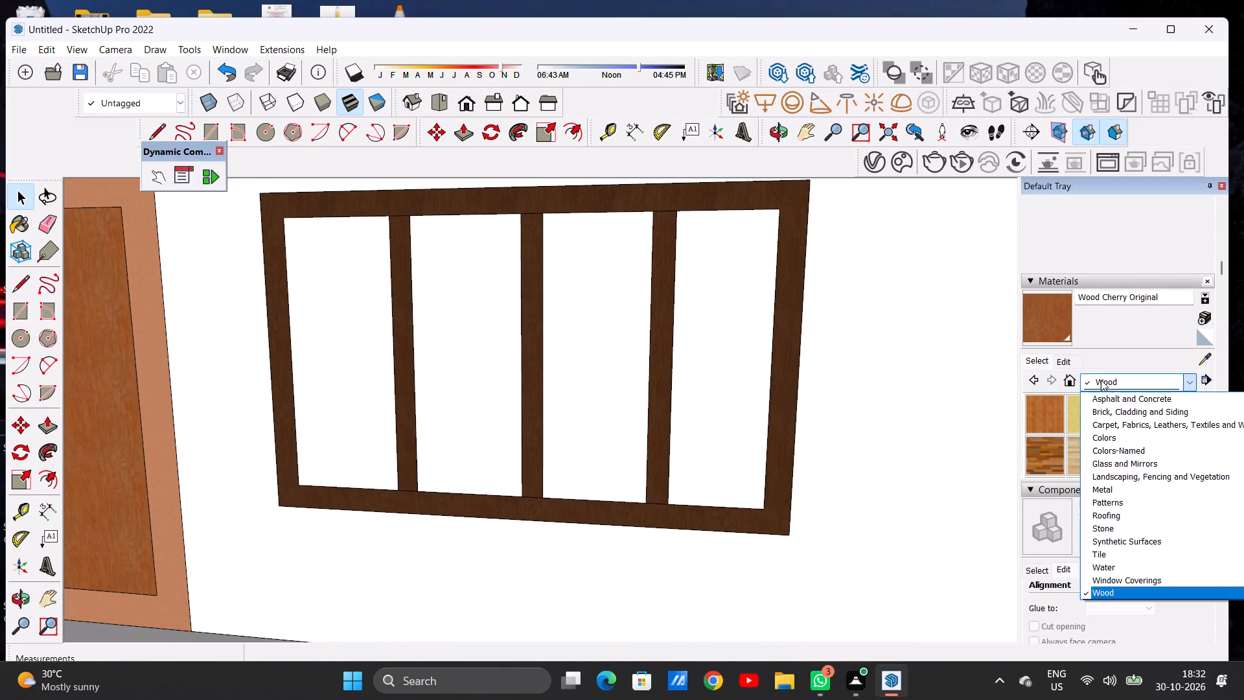
pyautogui.click(1121, 579)
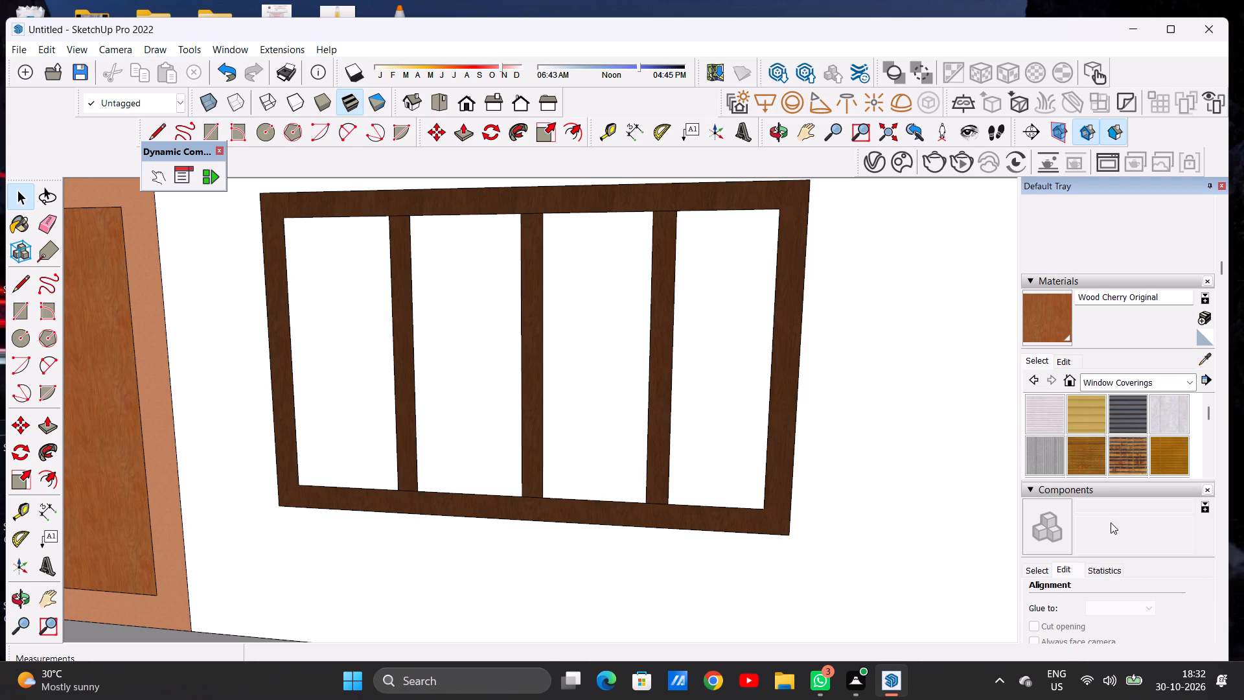
pyautogui.scroll(-1, 1109, 451)
pyautogui.click(1167, 418)
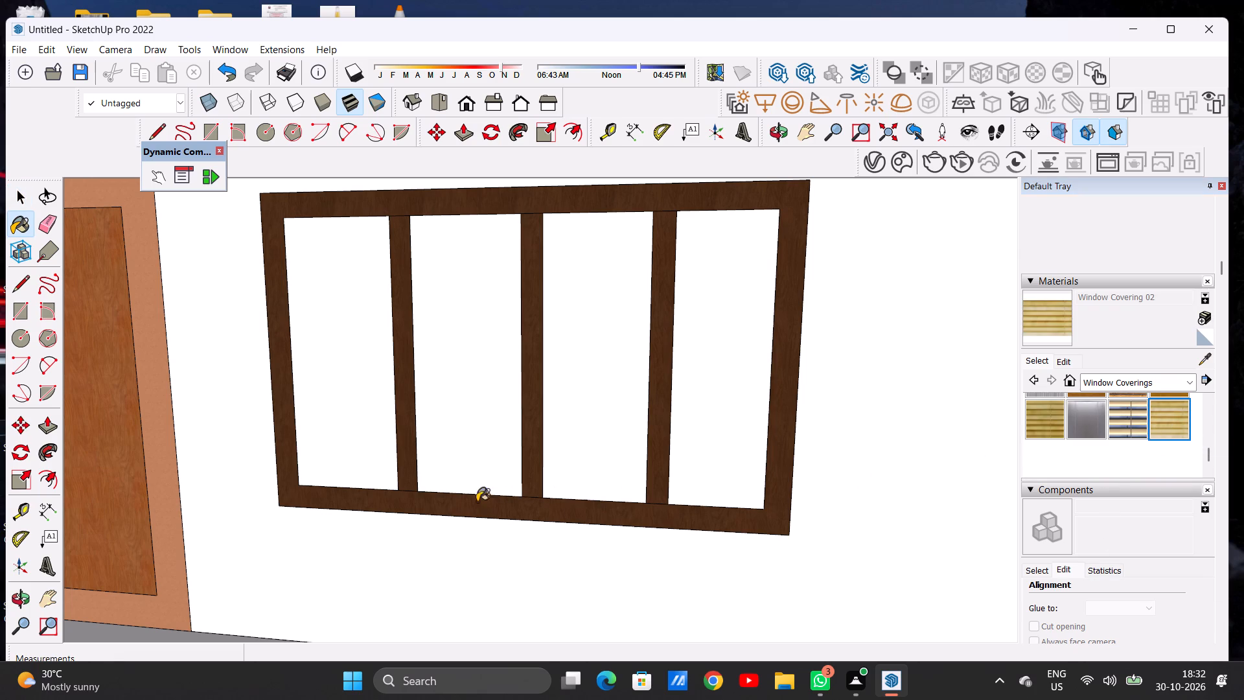
pyautogui.click(368, 421)
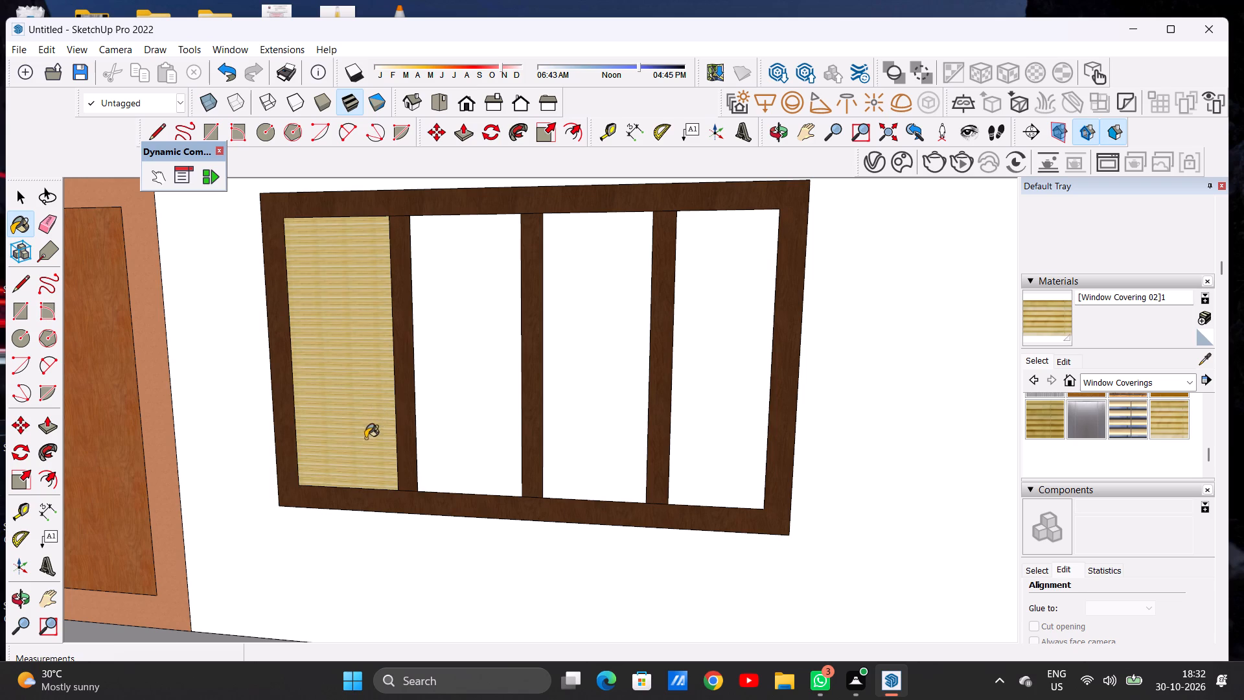
# Set the texture height of the Window Covering 02 material to 2'.
pyautogui.scroll(2, 356, 437)
pyautogui.scroll(-1, 371, 437)
pyautogui.scroll(3, 374, 437)
pyautogui.scroll(-1, 377, 438)
pyautogui.scroll(5, 377, 438)
pyautogui.scroll(-6, 357, 458)
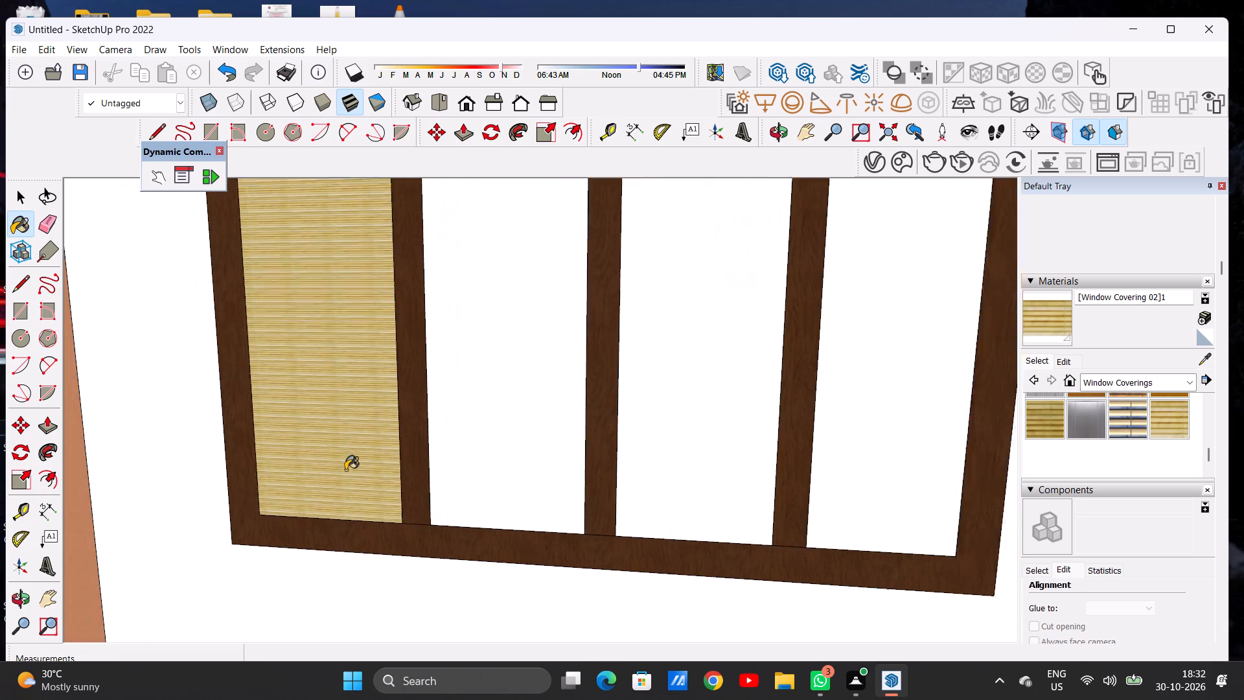
pyautogui.scroll(-3, 345, 470)
pyautogui.scroll(4, 351, 455)
pyautogui.scroll(-1, 351, 455)
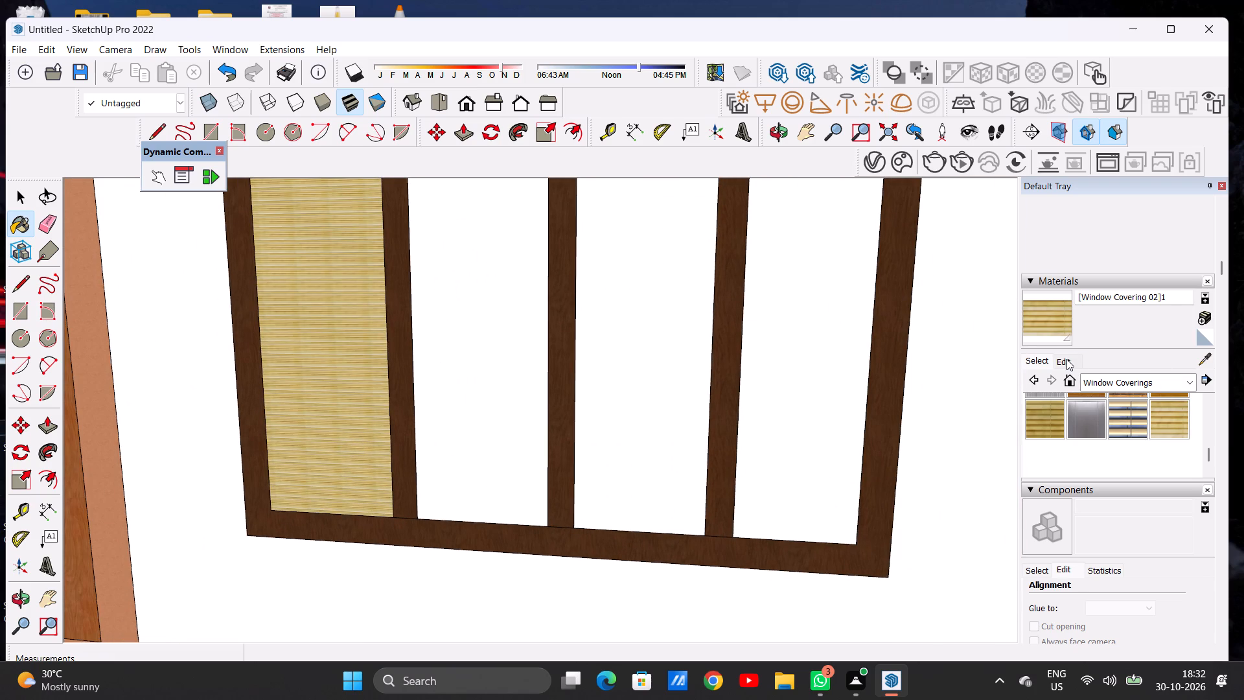
pyautogui.click(1066, 359)
pyautogui.click(1066, 562)
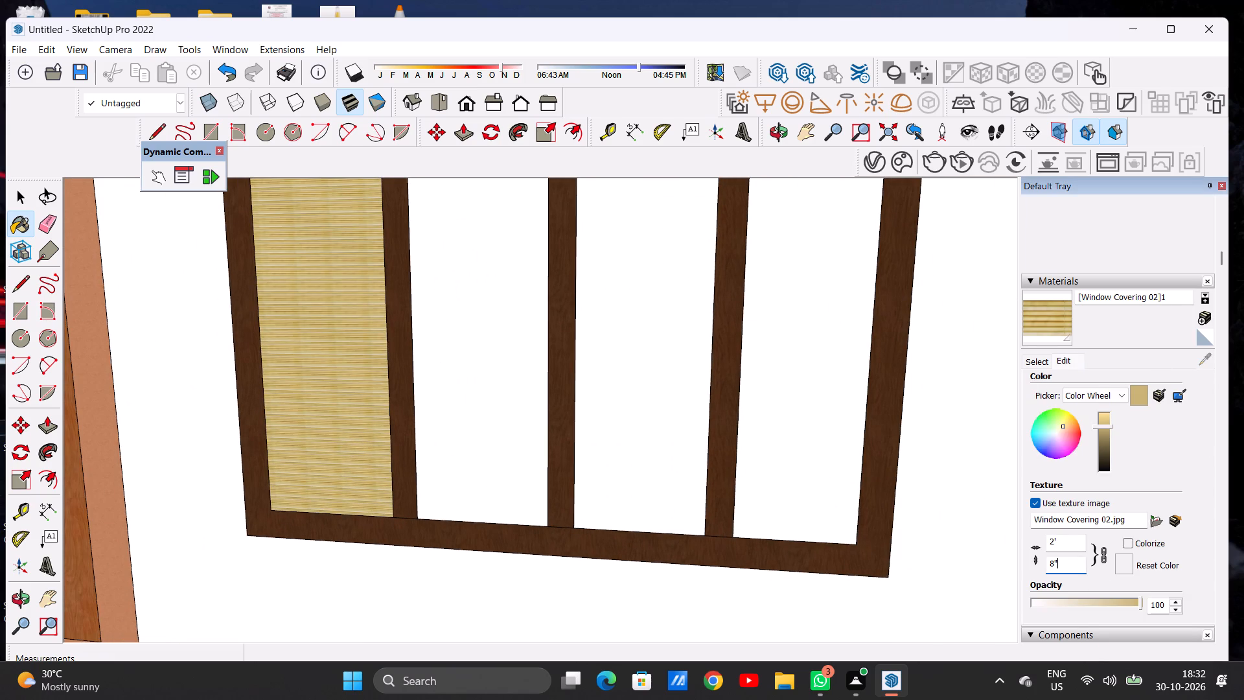
pyautogui.press('BackSpace')
pyautogui.press('BackSpace')
pyautogui.press('BackSpace')
pyautogui.press('BackSpace')
pyautogui.press('BackSpace')
pyautogui.press('BackSpace')
pyautogui.press('BackSpace')
pyautogui.press('BackSpace')
pyautogui.press('BackSpace')
pyautogui.press('BackSpace')
pyautogui.press('BackSpace')
pyautogui.press('BackSpace')
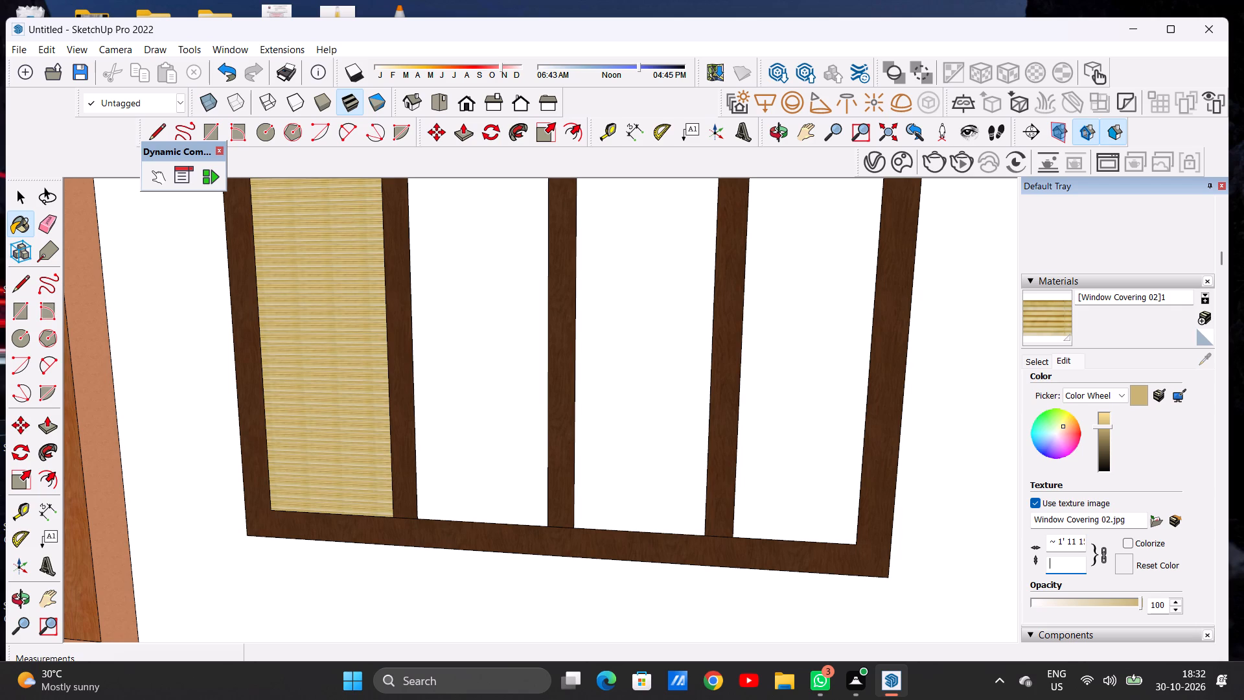
pyautogui.press('1')
pyautogui.press("'")
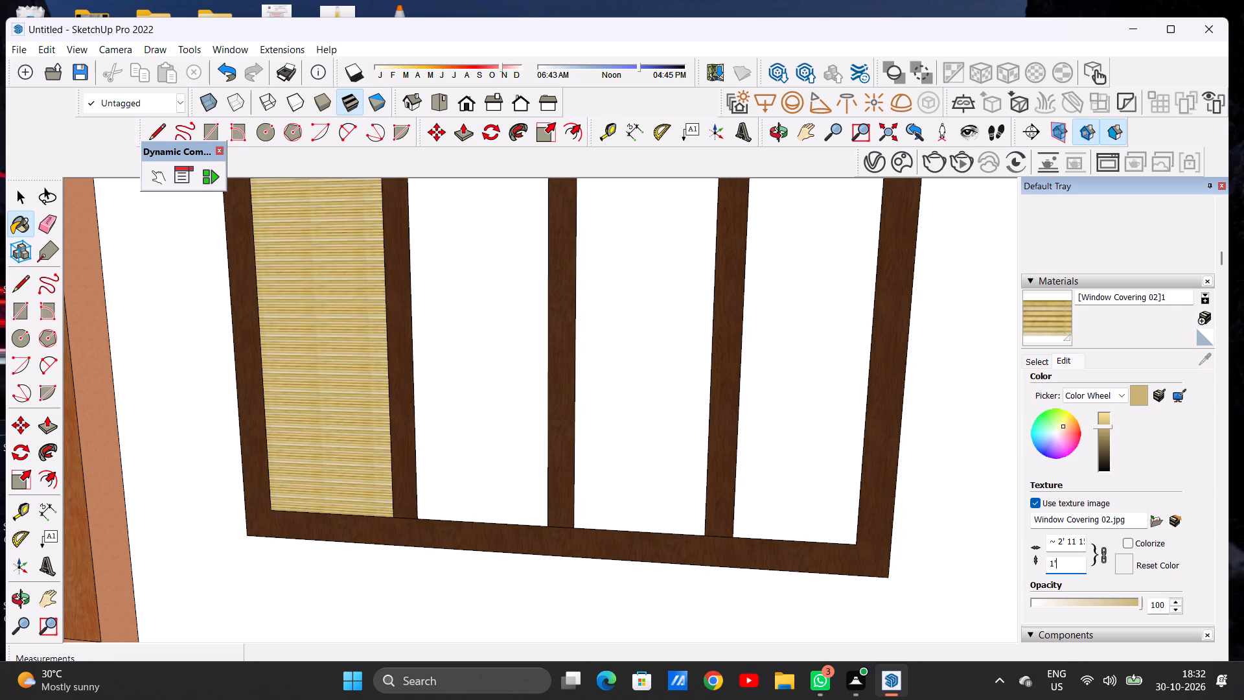
pyautogui.press('BackSpace')
pyautogui.press('BackSpace')
pyautogui.write("2'")
pyautogui.press('Return')
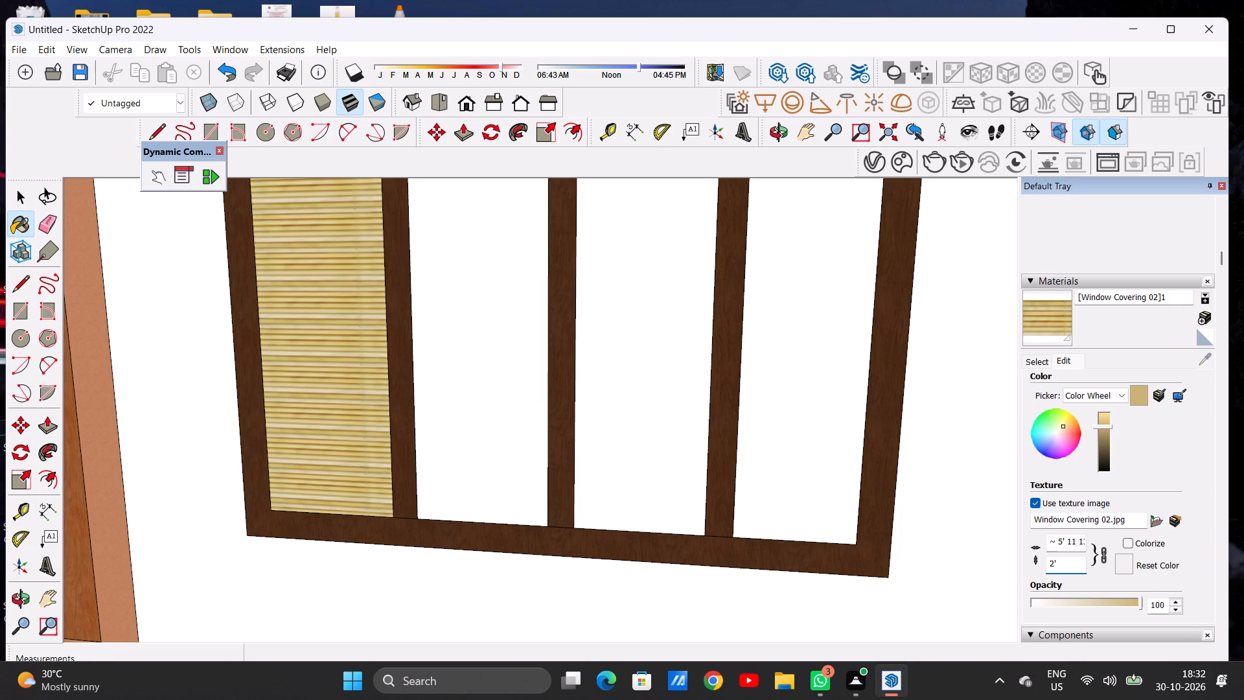
# Paint the window's three remaining panes with the same rescaled Window Covering 02 material.
pyautogui.click(500, 439)
pyautogui.click(663, 417)
pyautogui.click(789, 404)
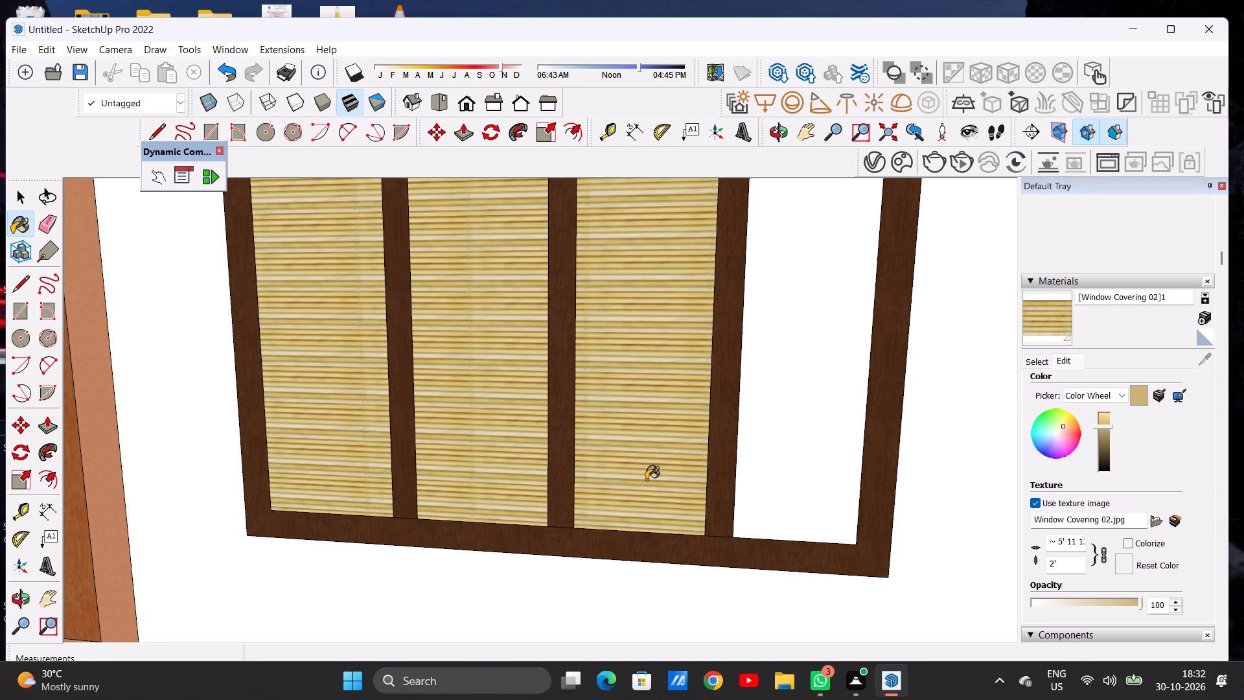
pyautogui.scroll(-11, 641, 487)
pyautogui.scroll(10, 640, 491)
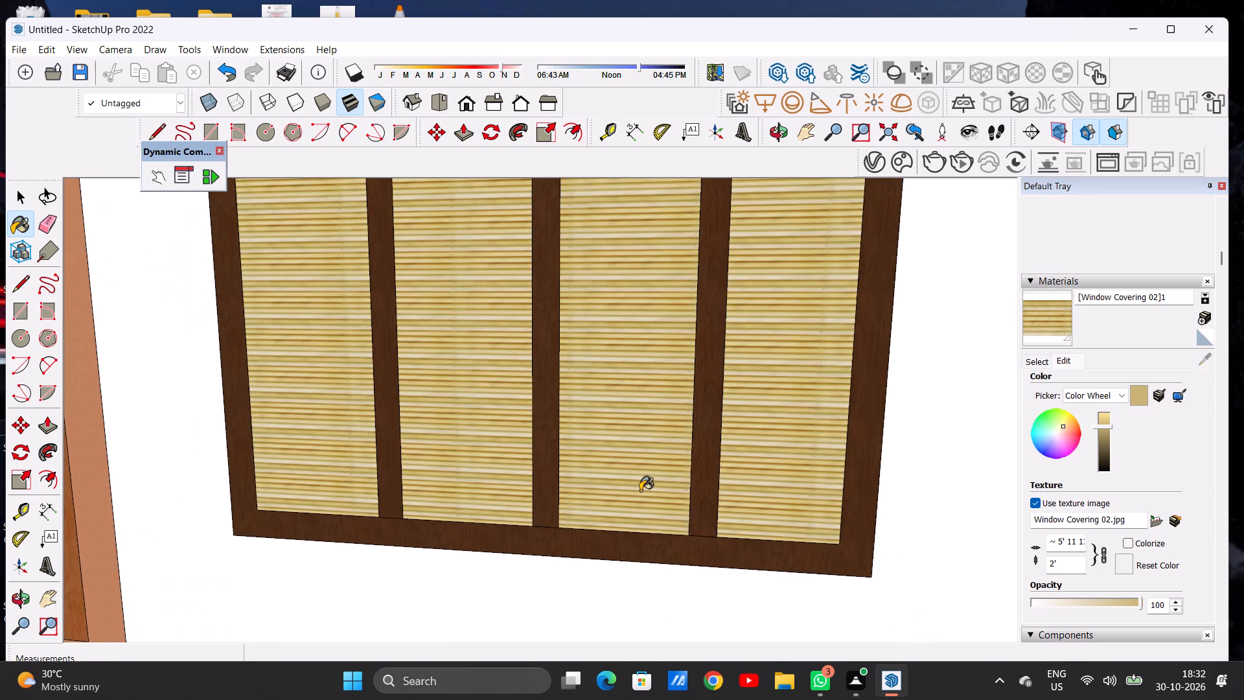
pyautogui.press('space')
# Examine the painted window panes up close and together with the small building's whole front.
pyautogui.scroll(-9, 619, 441)
pyautogui.scroll(-7, 524, 423)
pyautogui.scroll(8, 490, 426)
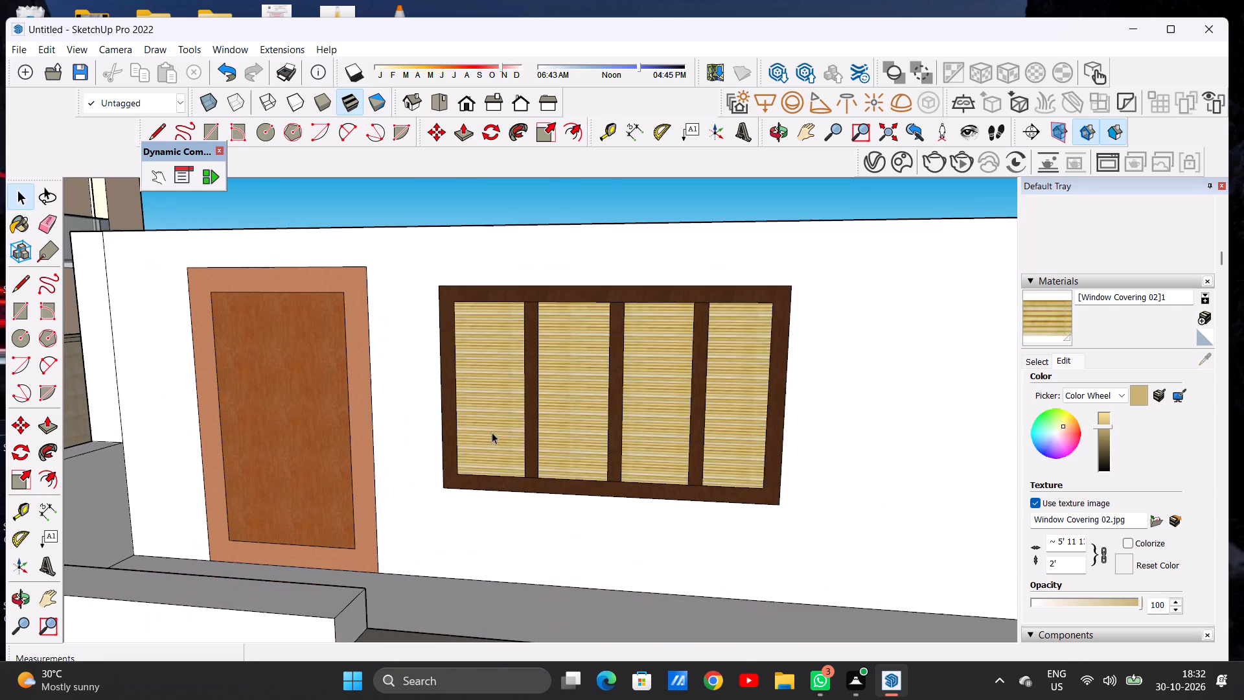
pyautogui.scroll(-6, 522, 415)
pyautogui.moveTo(594, 420); pyautogui.dragTo(367, 522, button='middle')
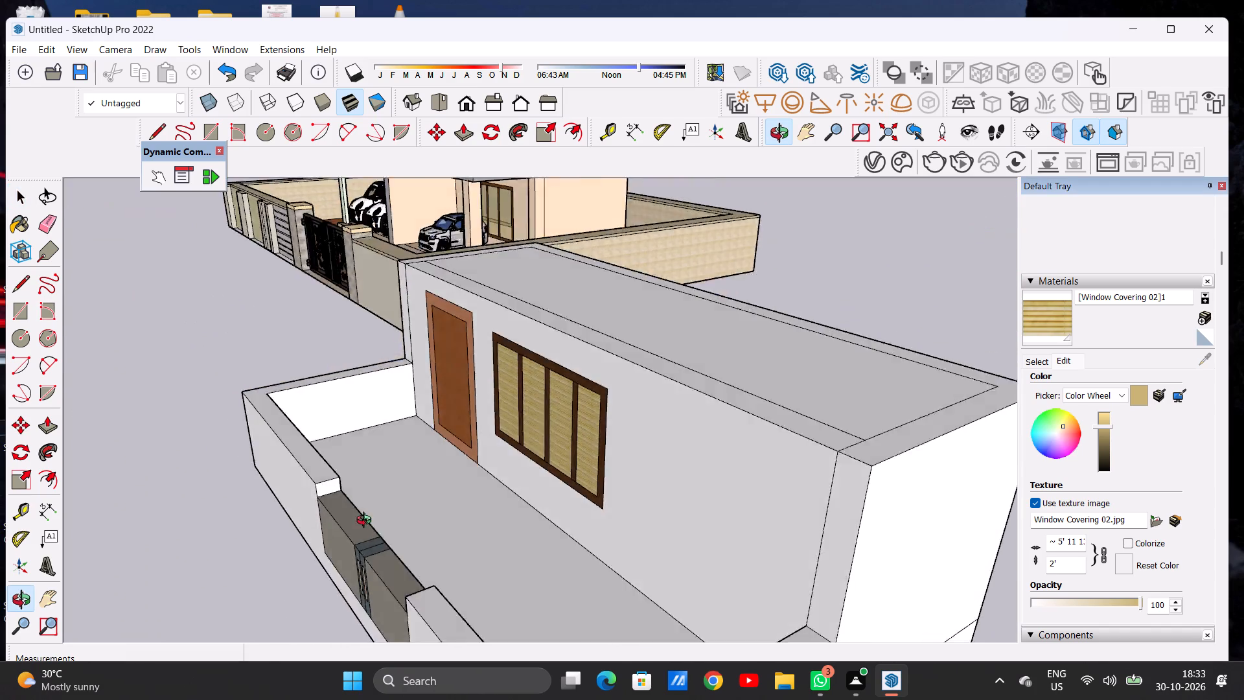
pyautogui.moveTo(367, 522); pyautogui.dragTo(611, 427, button='middle')
pyautogui.scroll(10, 610, 412)
pyautogui.scroll(-1, 607, 408)
pyautogui.scroll(2, 607, 408)
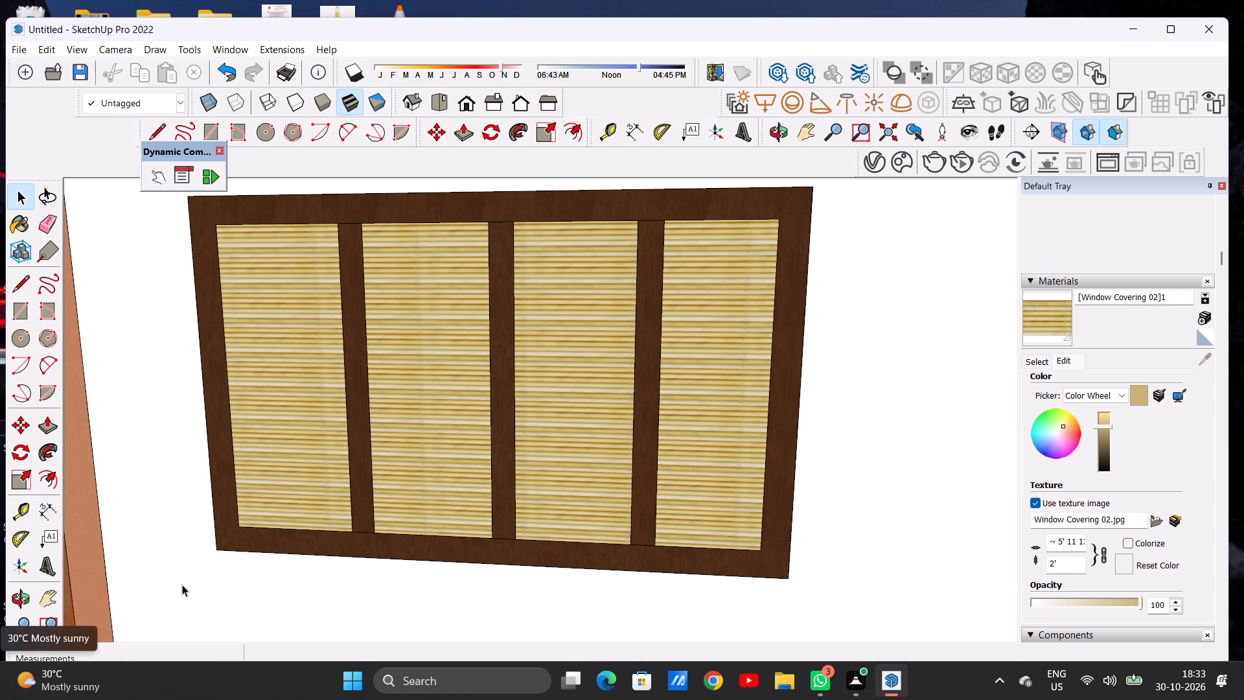
pyautogui.rightClick(0, 699)
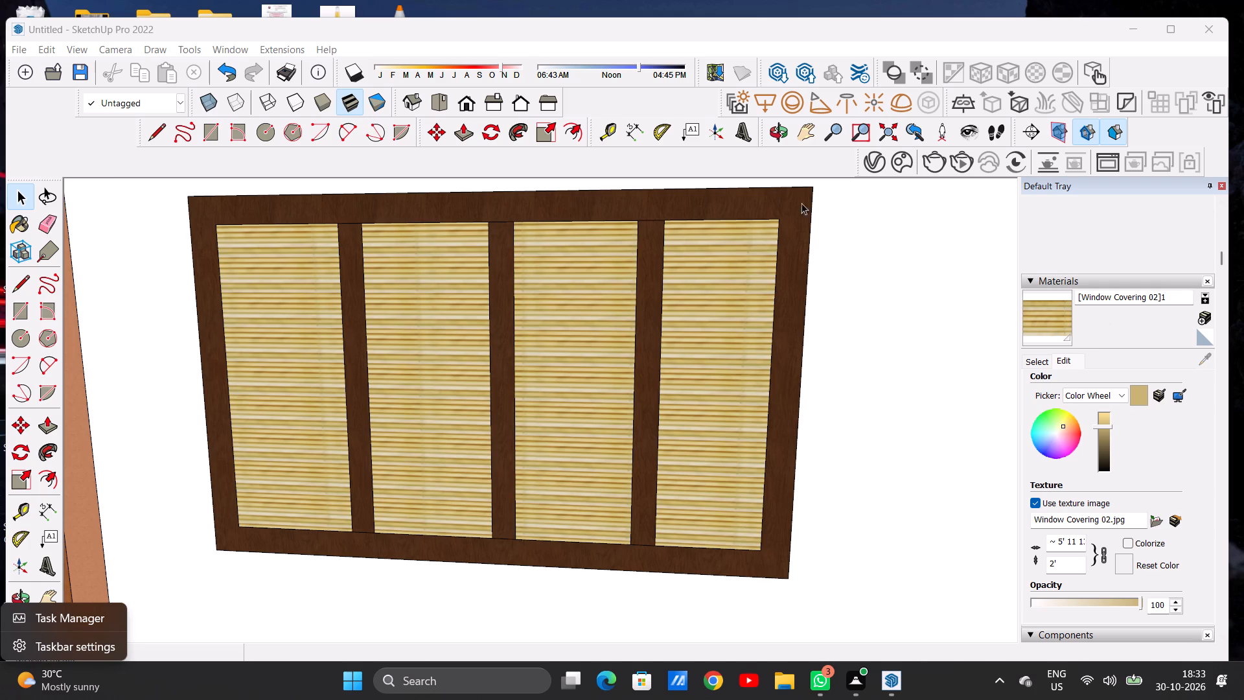
pyautogui.scroll(-13, 735, 159)
pyautogui.scroll(1, 580, 362)
pyautogui.scroll(-7, 578, 364)
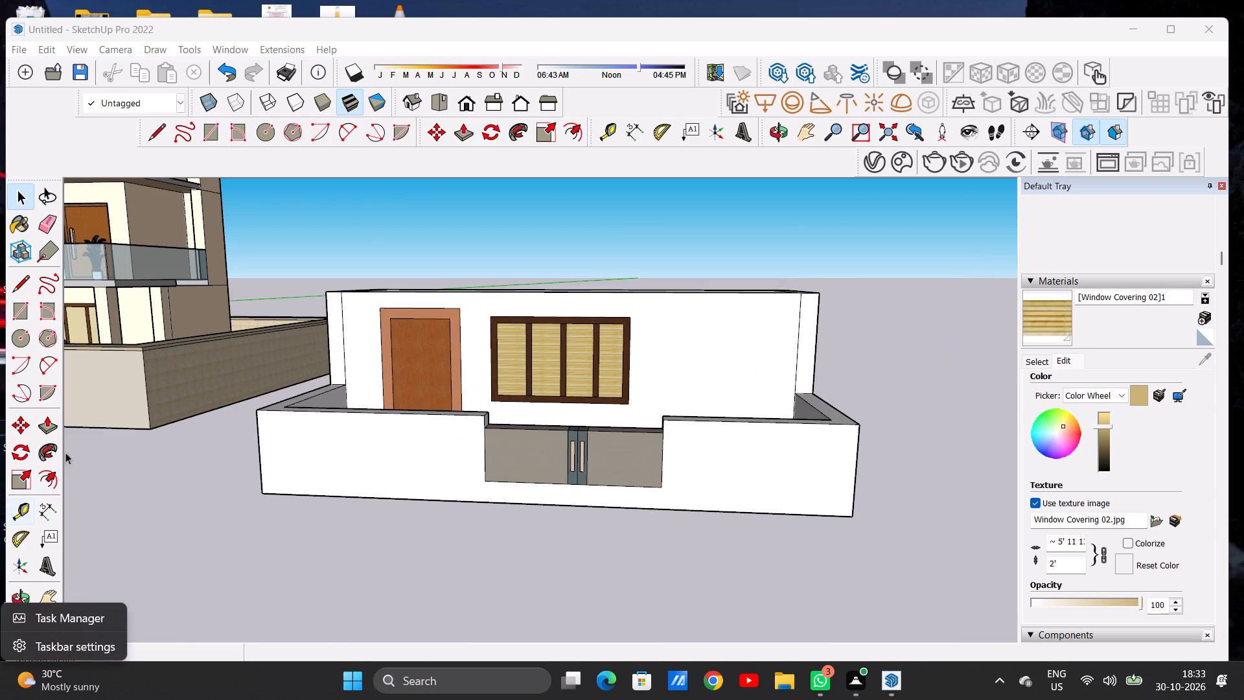
# Examine the small building's painted door, window and gate from the front, above and at an angle.
pyautogui.click(236, 556)
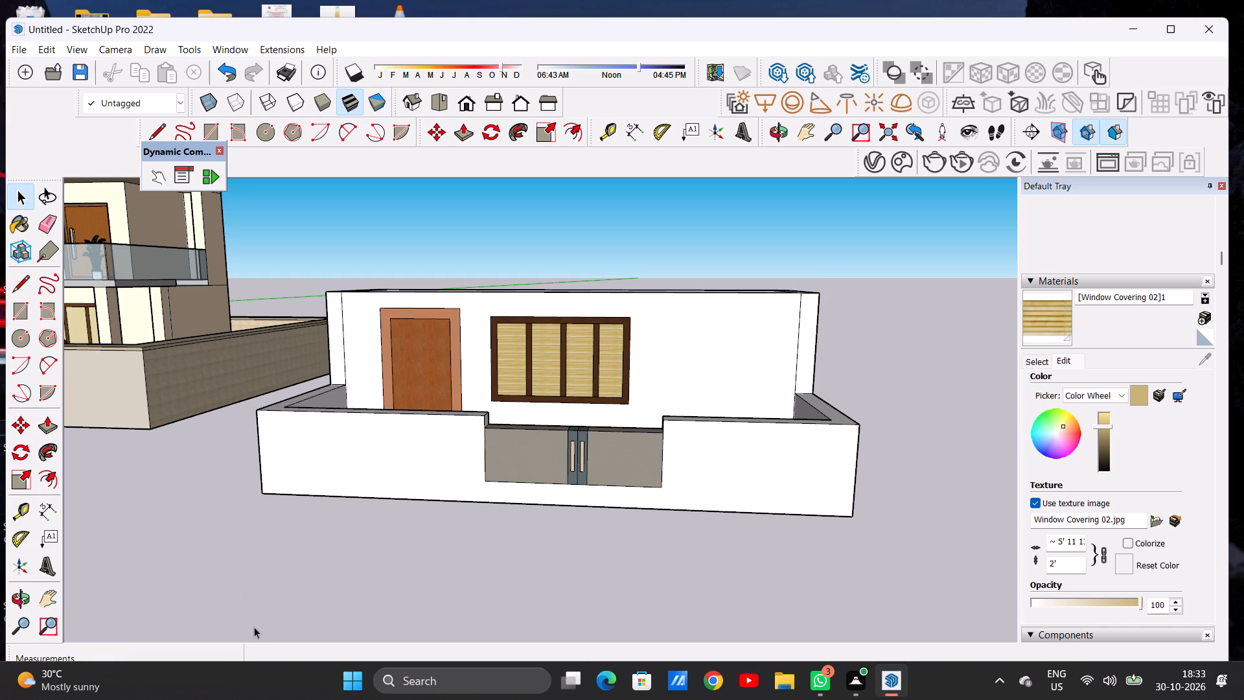
pyautogui.scroll(-19, 257, 629)
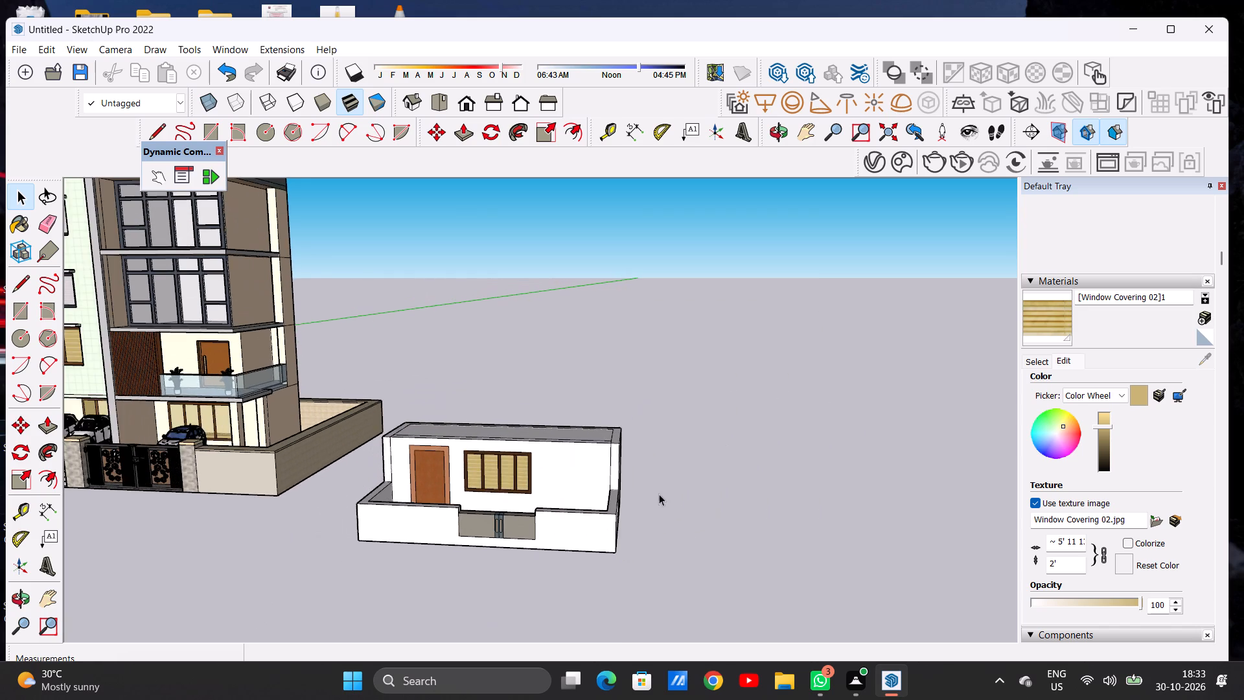
pyautogui.scroll(-5, 659, 494)
pyautogui.scroll(1, 461, 535)
pyautogui.scroll(-1, 461, 535)
pyautogui.scroll(15, 461, 535)
pyautogui.scroll(6, 508, 465)
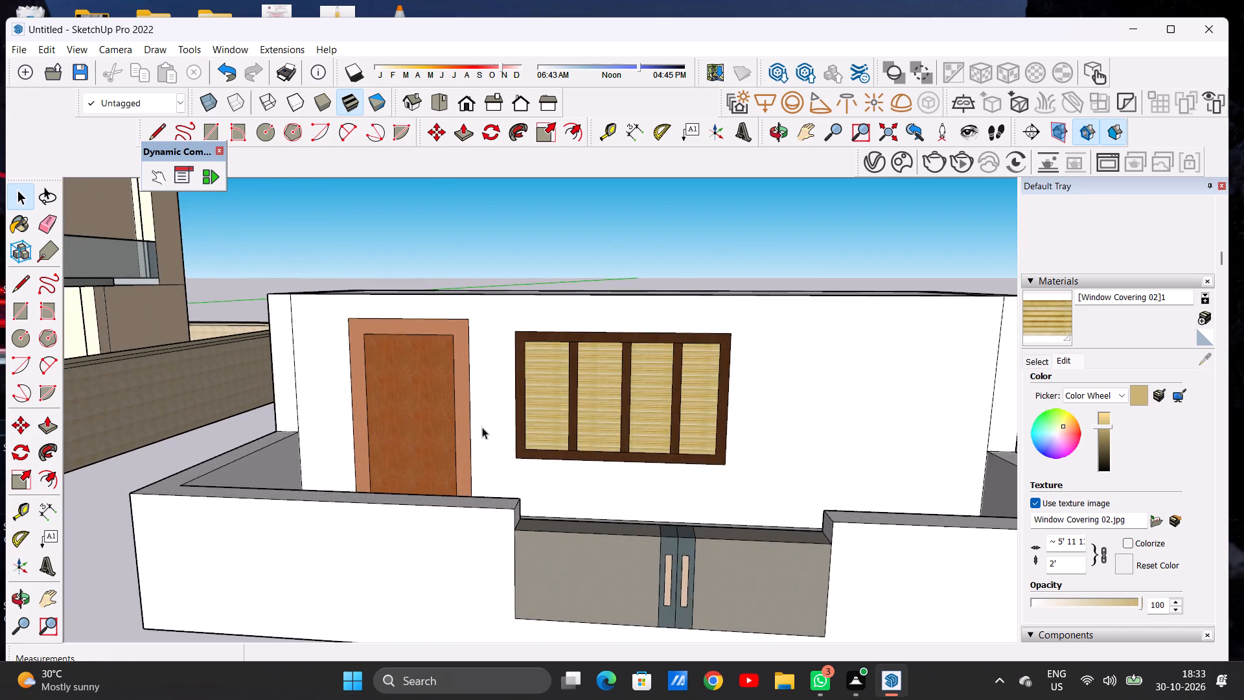
pyautogui.moveTo(471, 402); pyautogui.dragTo(382, 423, button='middle')
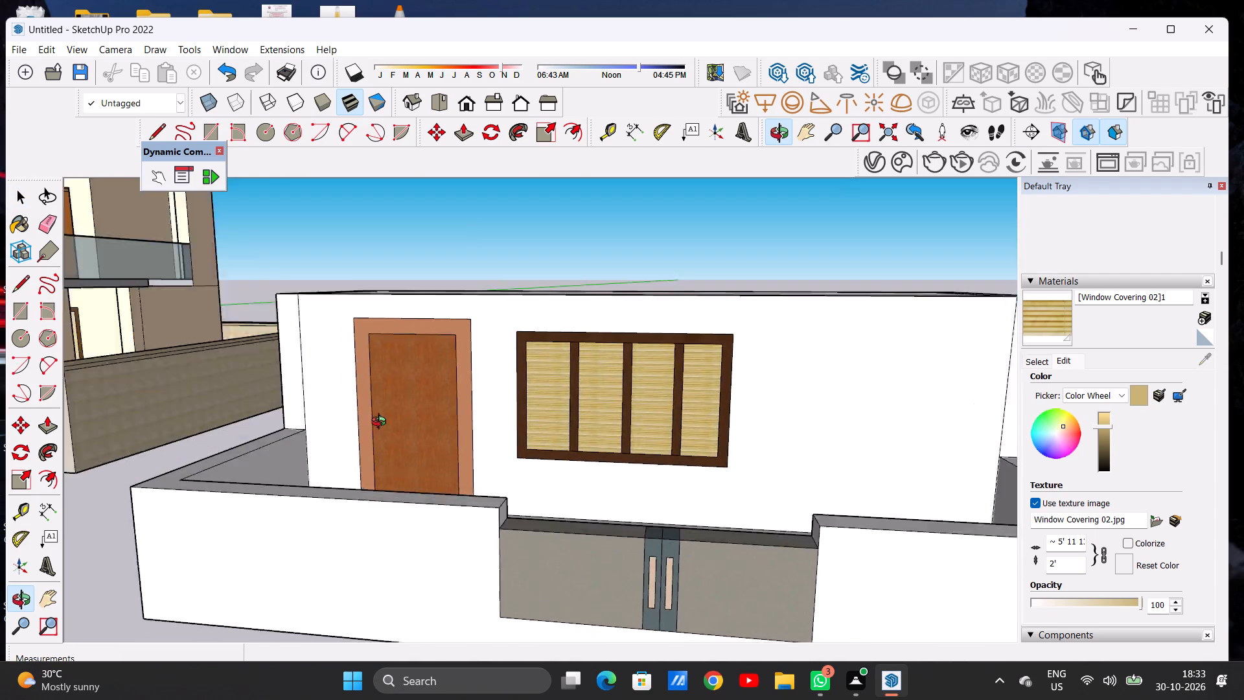
pyautogui.moveTo(382, 423); pyautogui.dragTo(526, 441, button='middle')
pyautogui.scroll(-4, 527, 458)
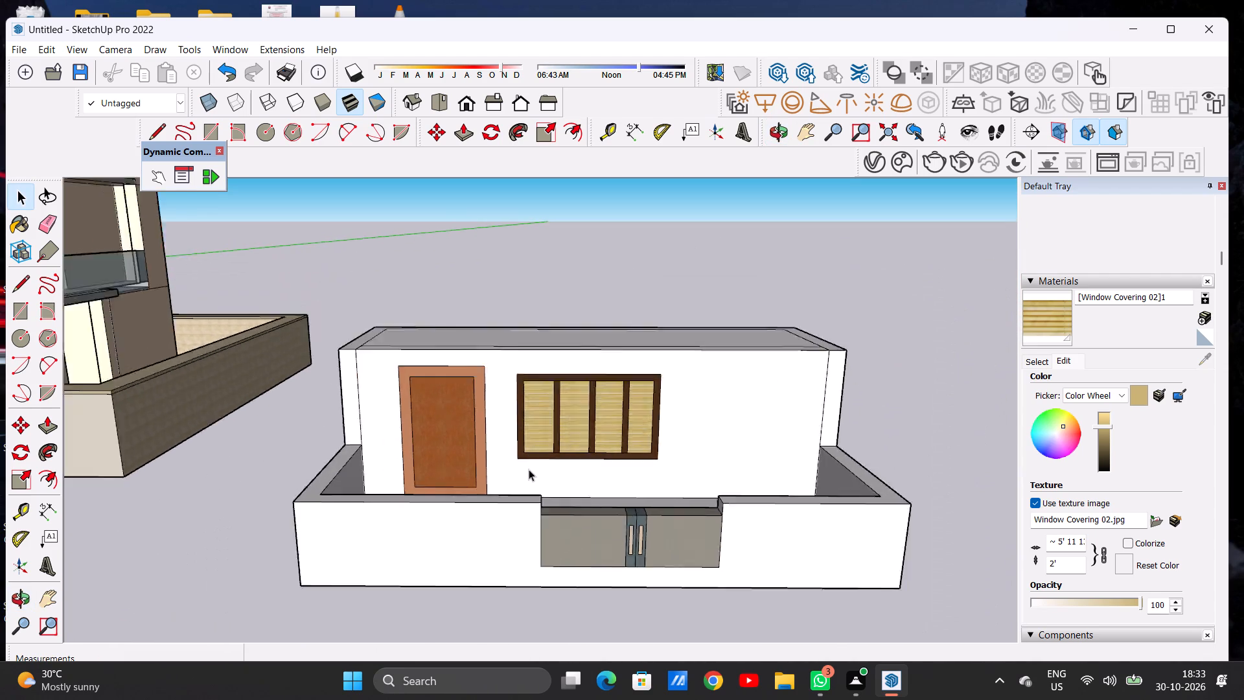
pyautogui.scroll(-4, 529, 469)
pyautogui.scroll(2, 529, 469)
pyautogui.scroll(-11, 513, 484)
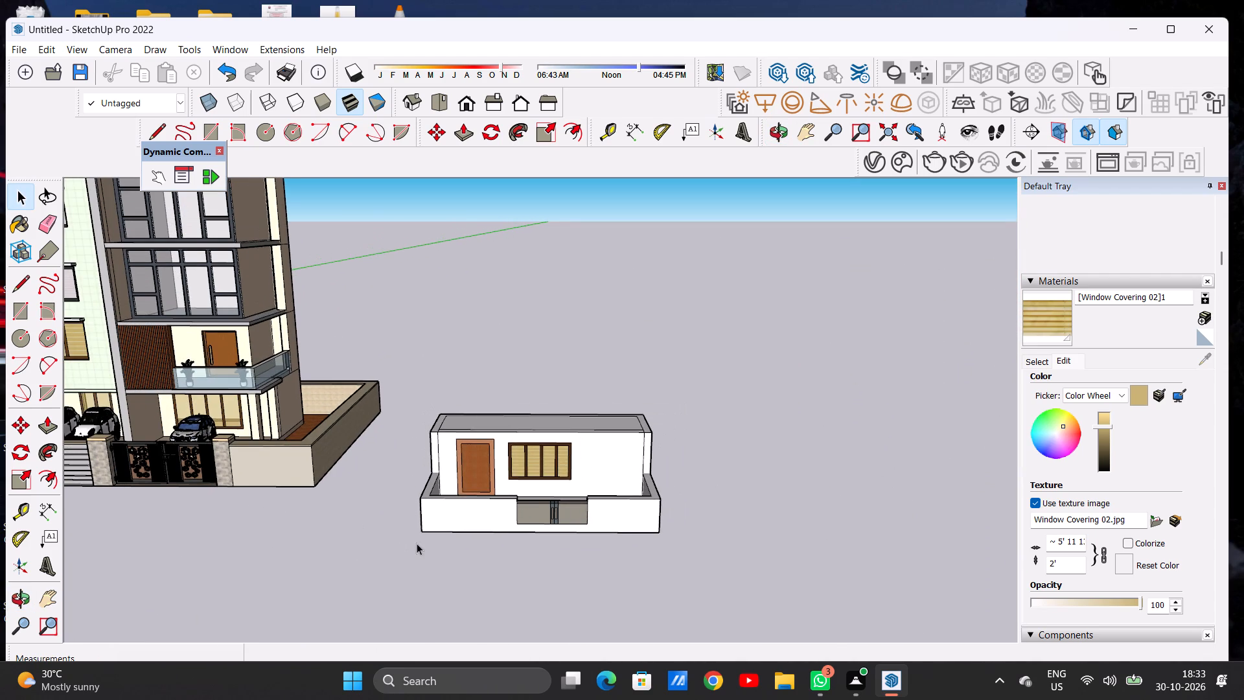
pyautogui.scroll(4, 418, 544)
pyautogui.scroll(-1, 418, 544)
pyautogui.scroll(9, 418, 544)
pyautogui.scroll(8, 608, 415)
pyautogui.moveTo(582, 435); pyautogui.dragTo(571, 369, button='middle')
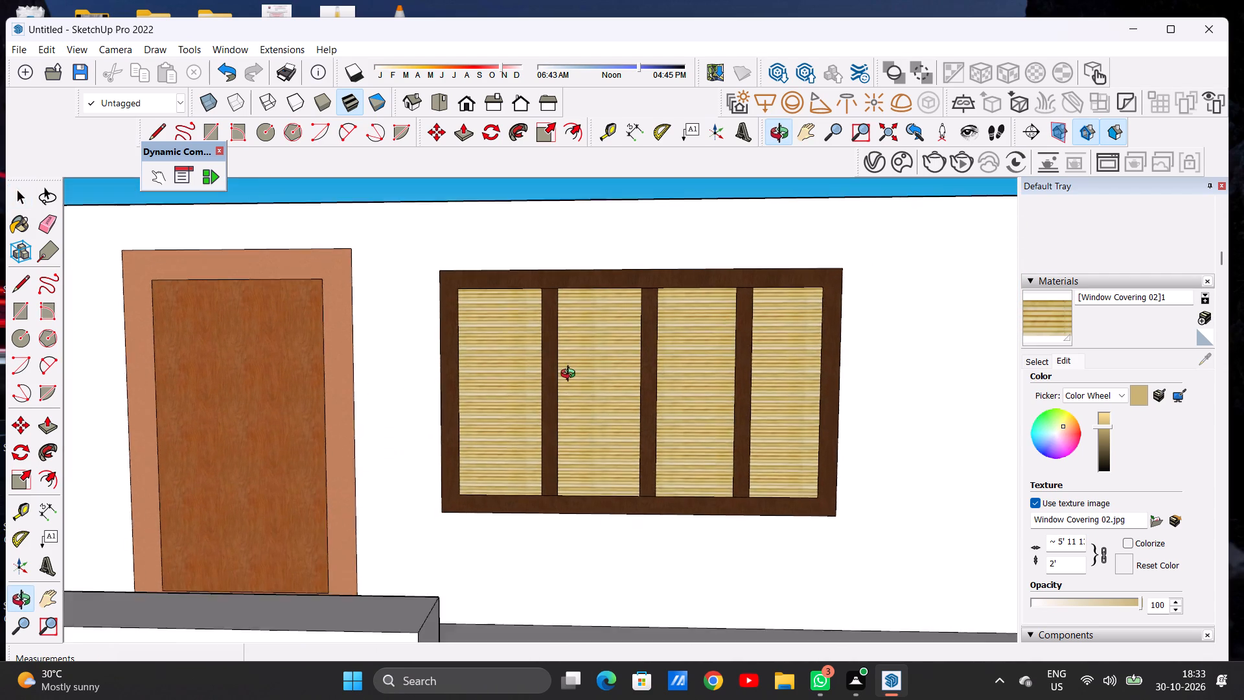
pyautogui.moveTo(571, 369); pyautogui.dragTo(573, 469, button='middle')
pyautogui.scroll(-5, 566, 437)
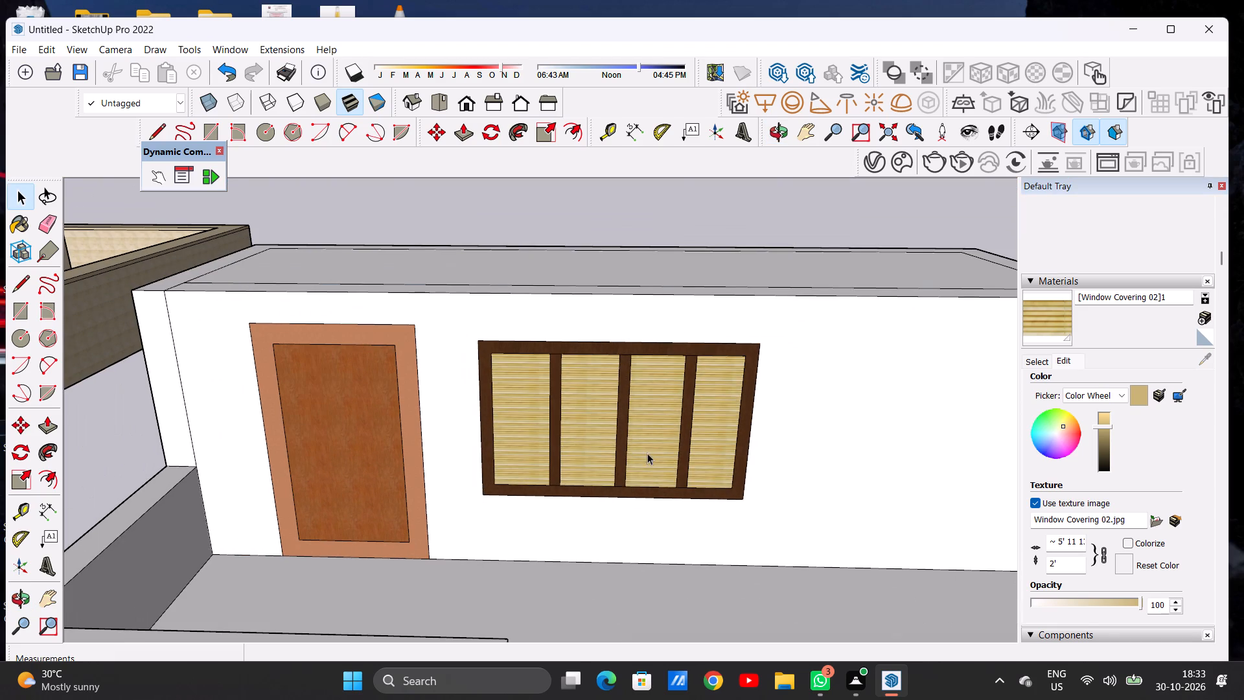
pyautogui.moveTo(649, 443); pyautogui.dragTo(455, 507, button='middle')
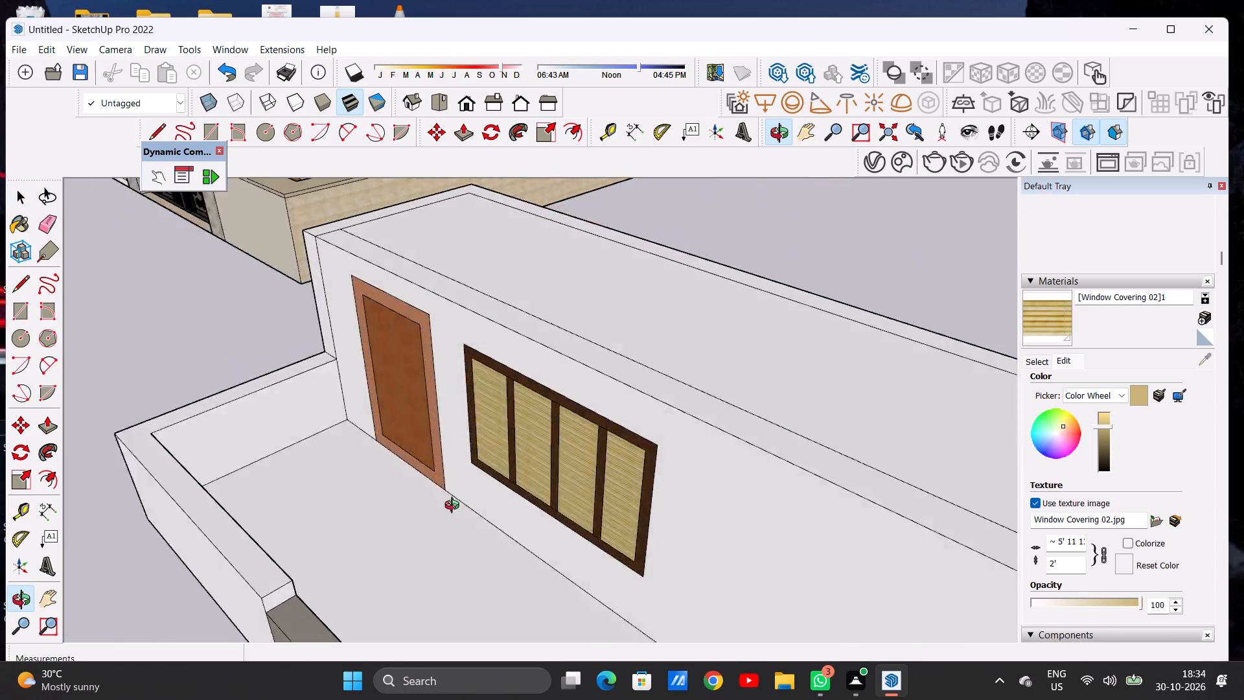
pyautogui.moveTo(455, 507); pyautogui.dragTo(617, 465, button='middle')
pyautogui.scroll(-7, 424, 469)
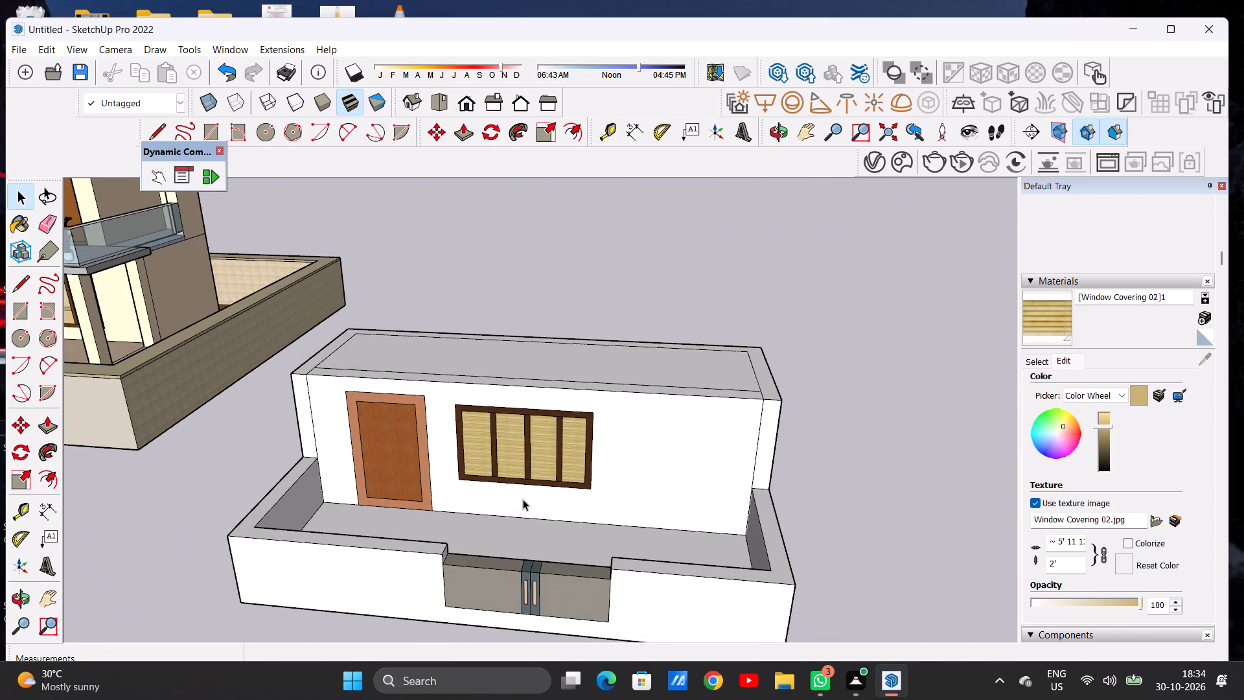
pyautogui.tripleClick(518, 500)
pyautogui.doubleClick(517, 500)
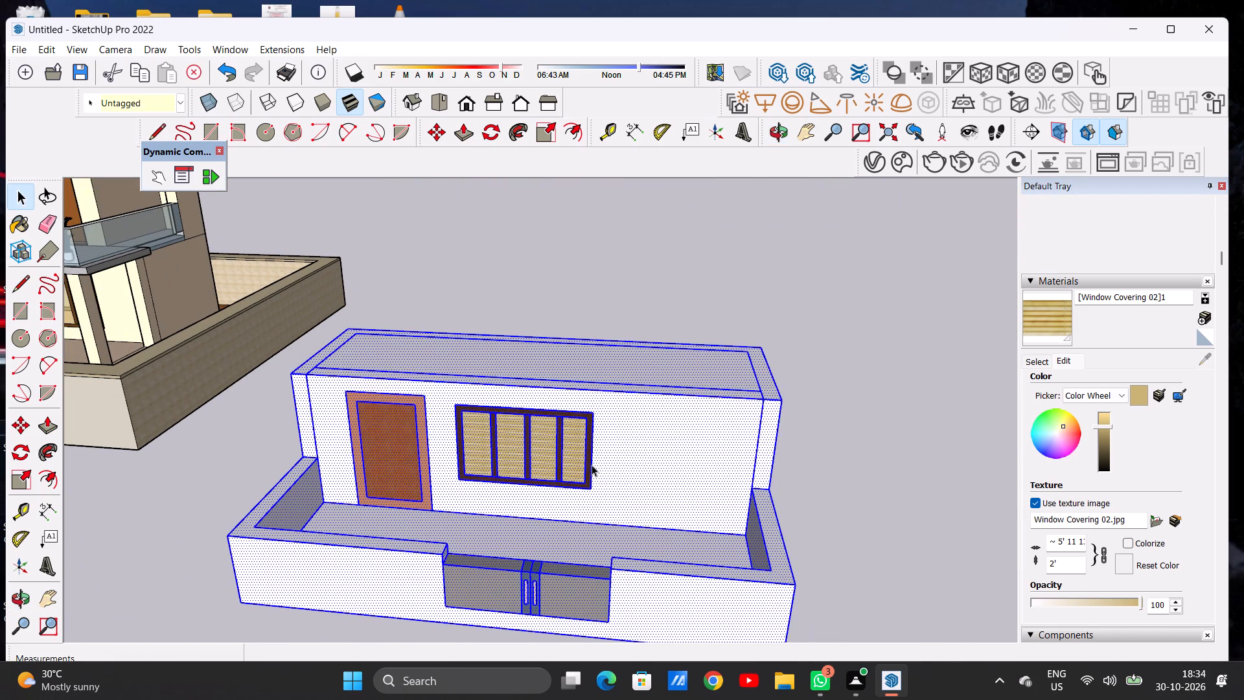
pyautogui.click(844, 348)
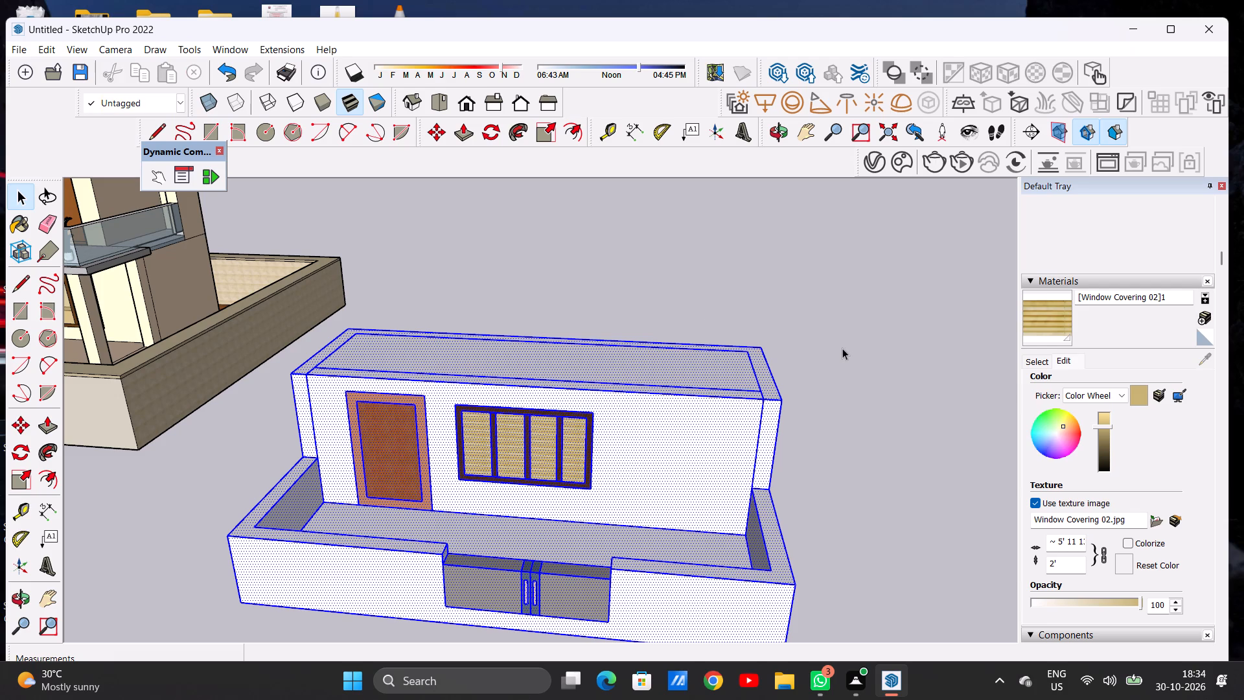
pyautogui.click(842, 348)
# Examine the small building's window up close and compare the small building with the finished multi-storey house.
pyautogui.scroll(9, 595, 504)
pyautogui.scroll(-1, 533, 467)
pyautogui.scroll(4, 533, 467)
pyautogui.scroll(-2, 590, 493)
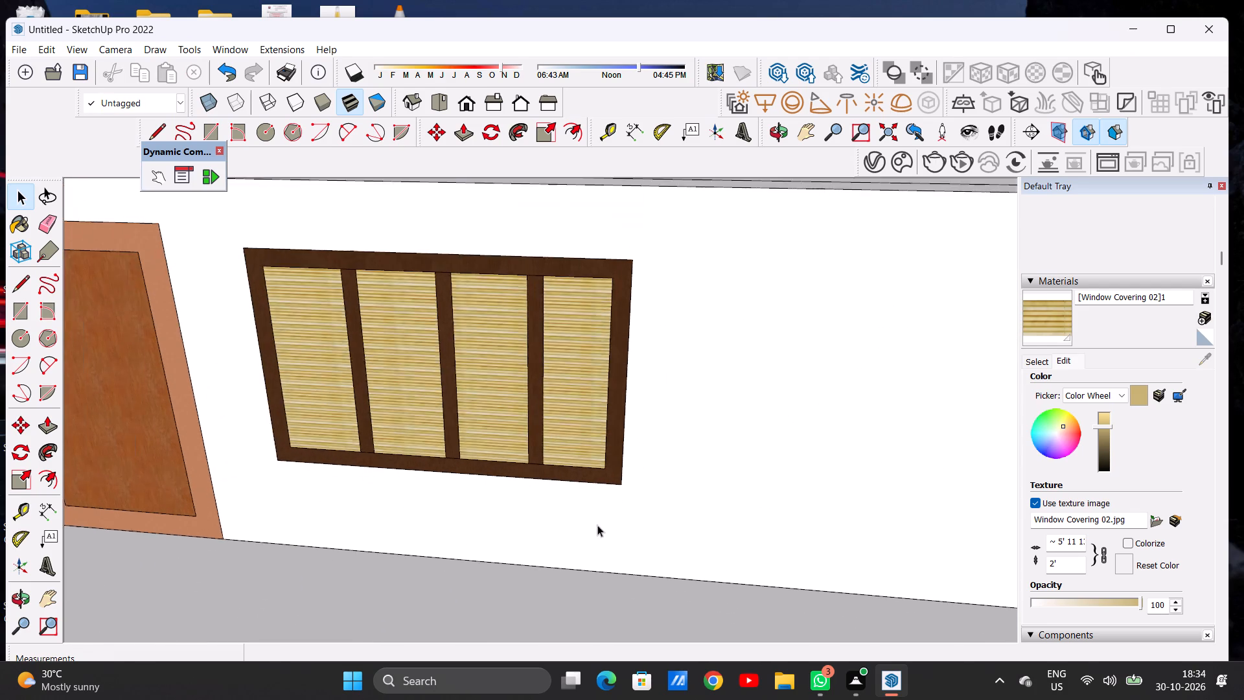
pyautogui.scroll(-20, 597, 525)
pyautogui.scroll(-4, 597, 525)
pyautogui.moveTo(703, 449); pyautogui.dragTo(667, 377, button='middle')
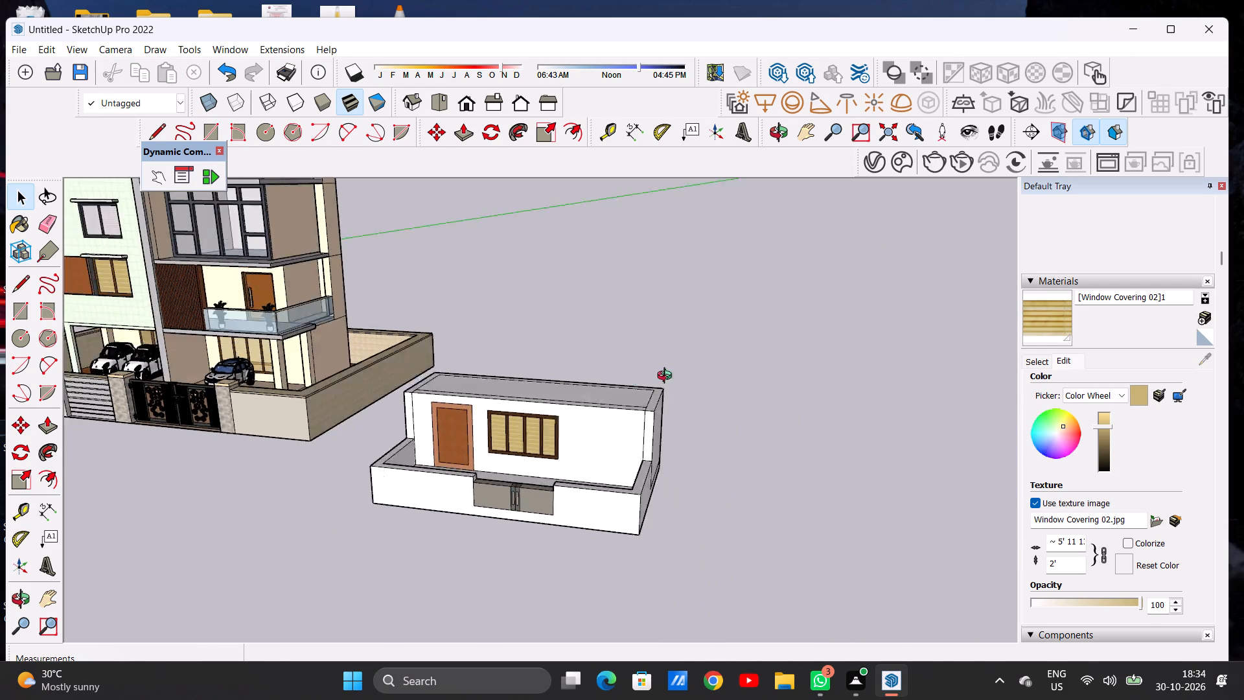
pyautogui.moveTo(667, 377); pyautogui.dragTo(787, 382, button='middle')
pyautogui.scroll(-6, 728, 483)
pyautogui.scroll(-12, 674, 527)
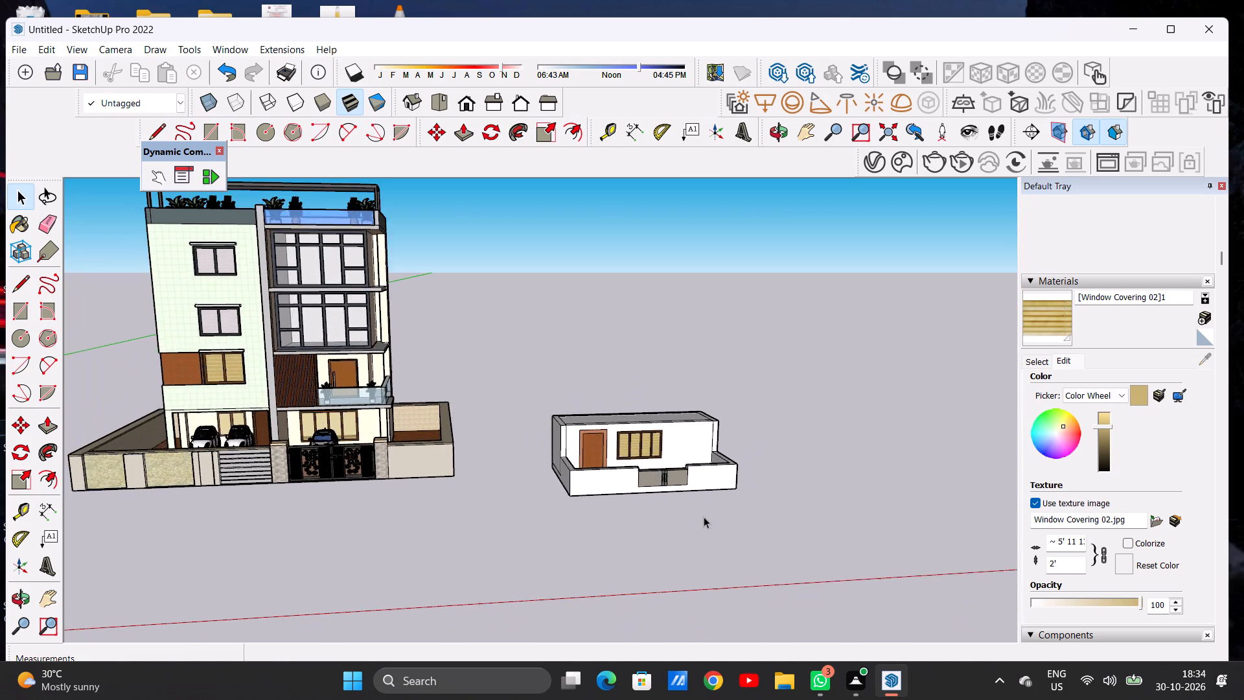
pyautogui.scroll(-6, 704, 517)
pyautogui.scroll(1, 674, 520)
pyautogui.scroll(-20, 674, 520)
pyautogui.scroll(-8, 674, 520)
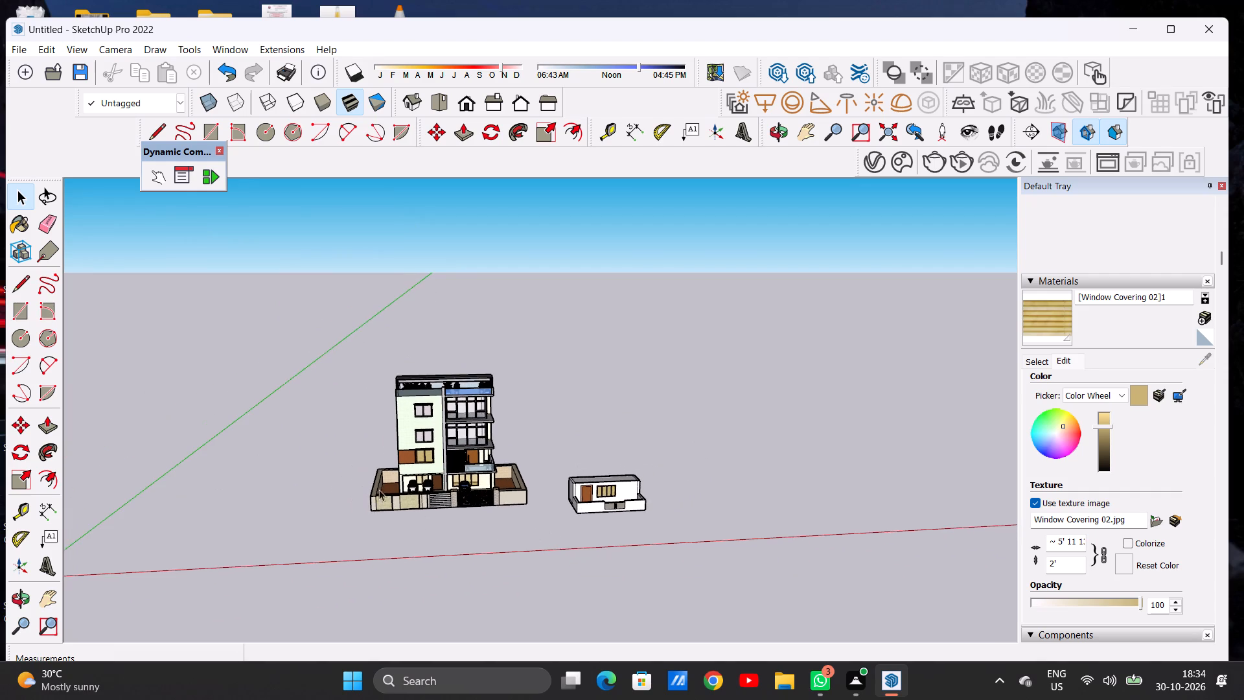
pyautogui.scroll(11, 380, 487)
pyautogui.scroll(9, 612, 441)
pyautogui.scroll(-1, 611, 441)
pyautogui.scroll(4, 611, 441)
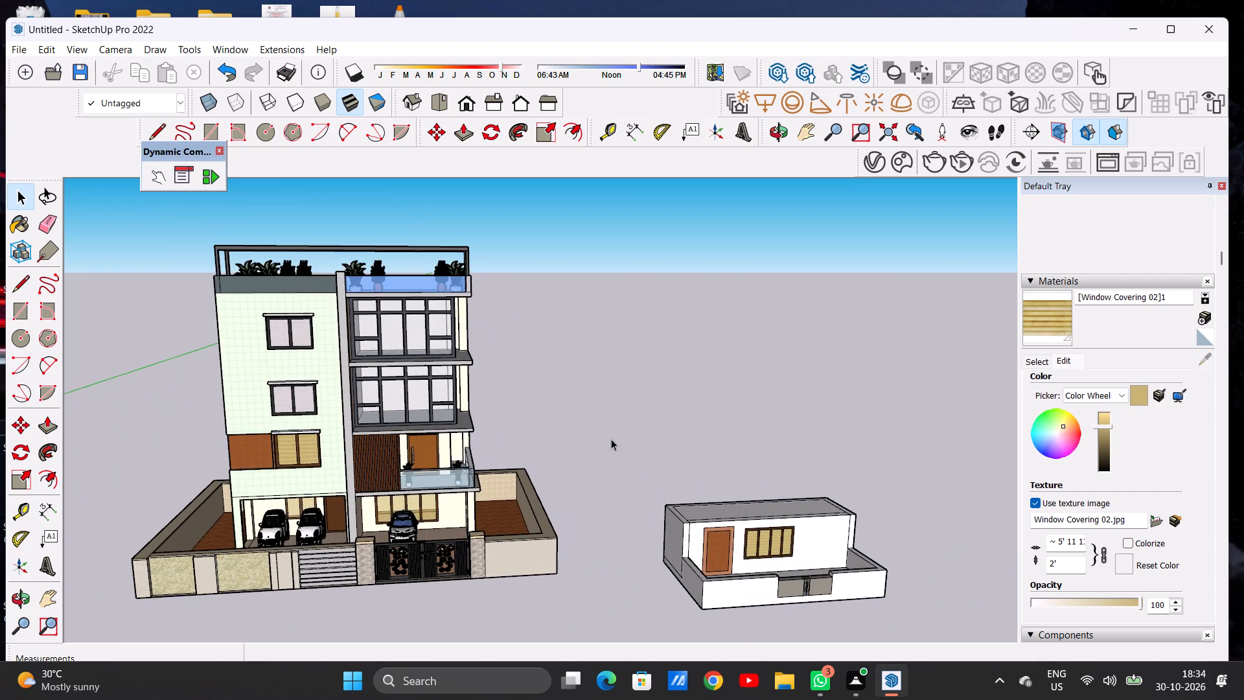
# Delete the entire small white building standing beside the multi-storey house.
pyautogui.moveTo(604, 444); pyautogui.dragTo(446, 418, button='middle')
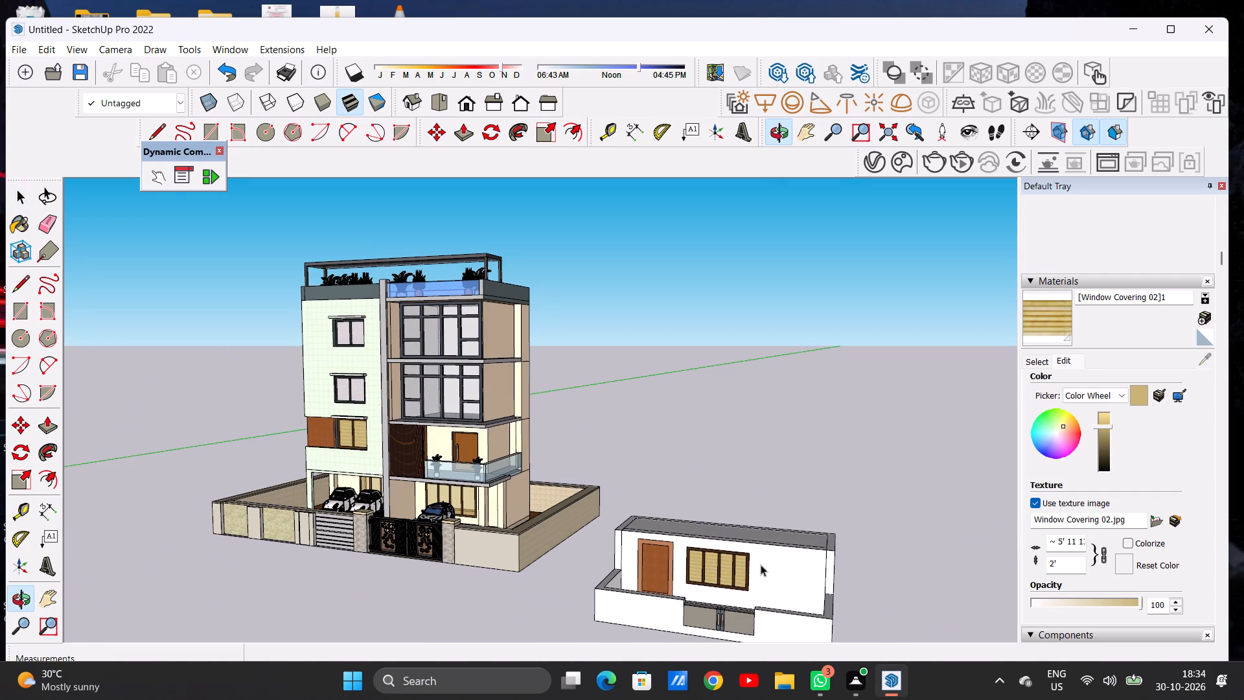
pyautogui.tripleClick(761, 565)
pyautogui.tripleClick(761, 563)
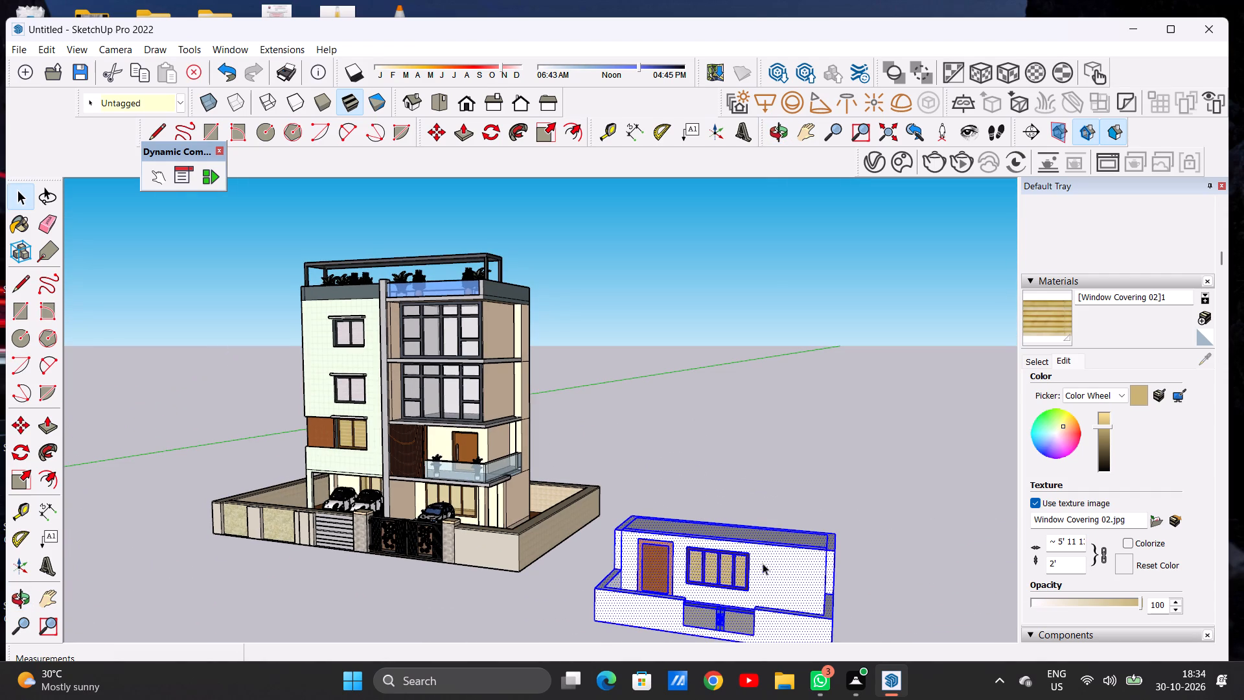
pyautogui.press('Delete')
# Examine the multi-storey house's front and its laser-cut driveway gate between the stone pillars.
pyautogui.scroll(-4, 667, 533)
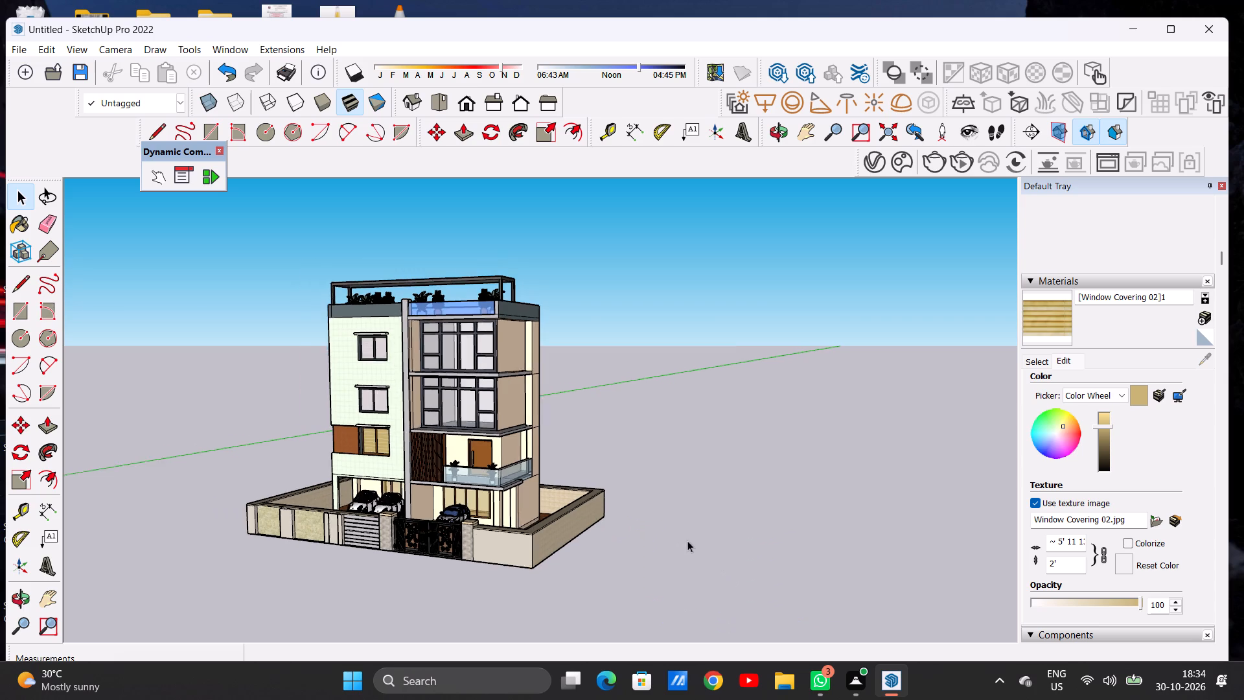
pyautogui.scroll(-9, 687, 541)
pyautogui.moveTo(548, 533); pyautogui.dragTo(556, 531, button='middle')
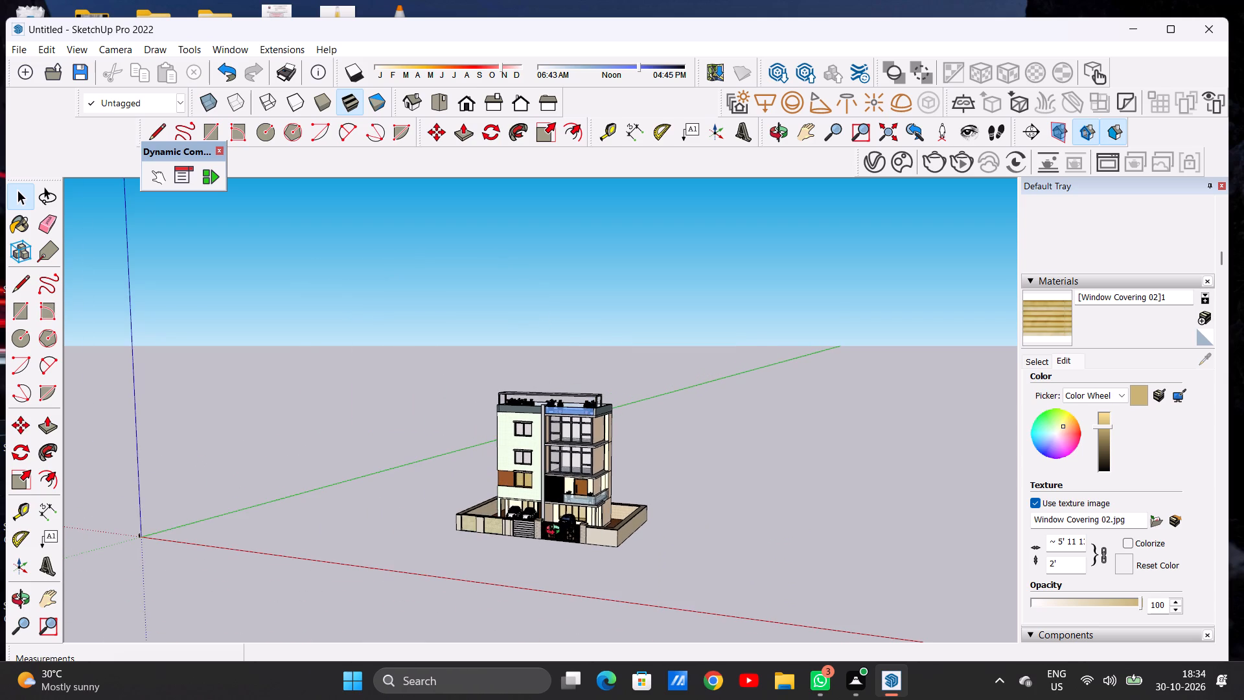
pyautogui.moveTo(556, 531); pyautogui.dragTo(594, 516, button='middle')
pyautogui.scroll(3, 547, 522)
pyautogui.scroll(-1, 547, 522)
pyautogui.scroll(4, 547, 526)
pyautogui.scroll(-1, 571, 529)
pyautogui.scroll(10, 571, 529)
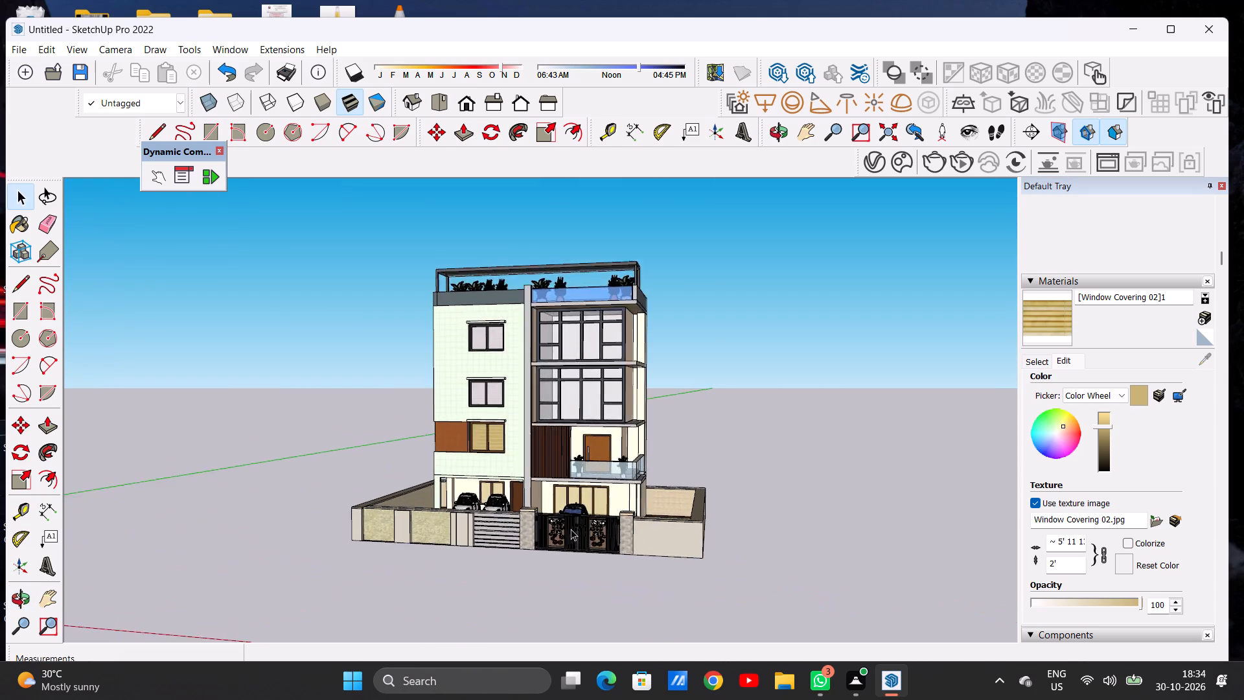
pyautogui.scroll(7, 571, 529)
pyautogui.scroll(-1, 578, 529)
pyautogui.scroll(8, 579, 530)
pyautogui.click(587, 509)
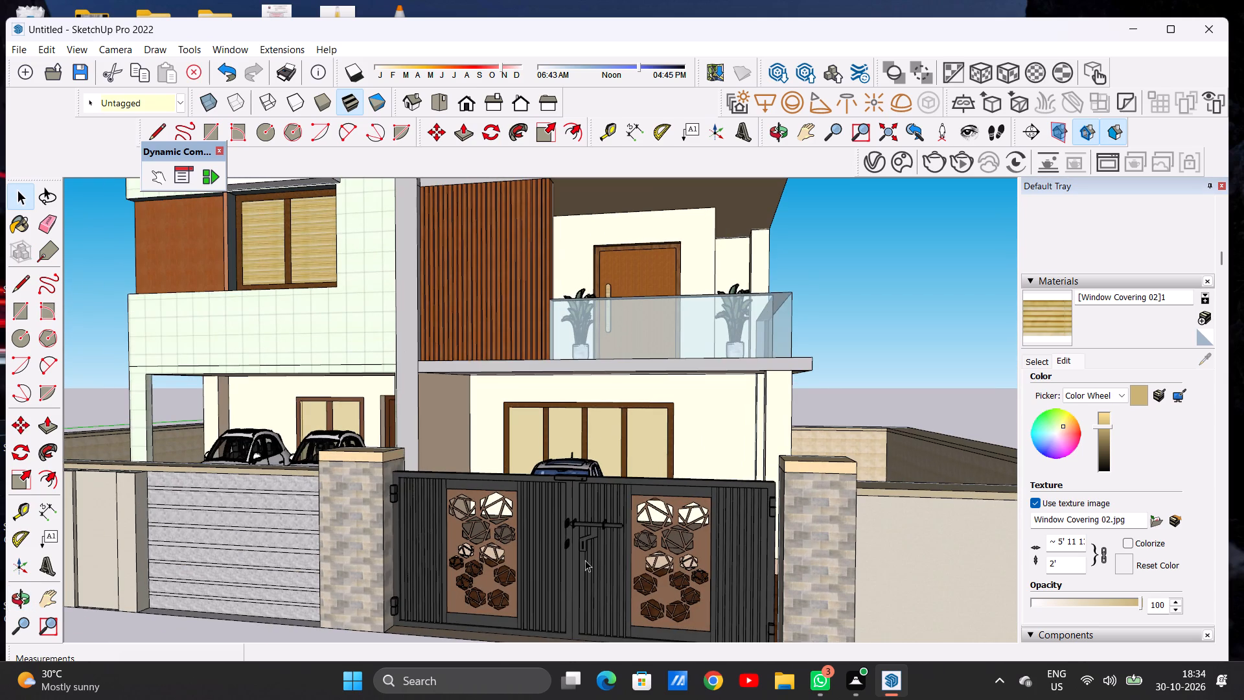
pyautogui.scroll(7, 585, 560)
pyautogui.scroll(-5, 579, 536)
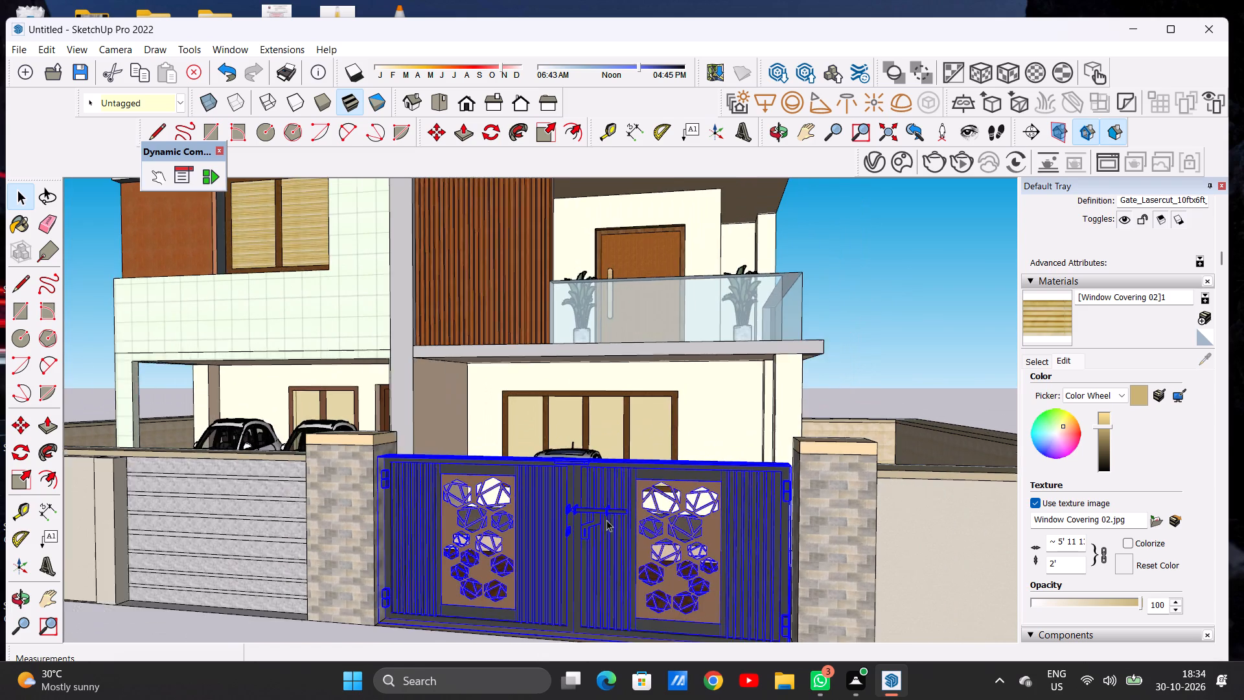
pyautogui.scroll(-2, 606, 520)
pyautogui.moveTo(637, 506); pyautogui.dragTo(551, 600, button='middle')
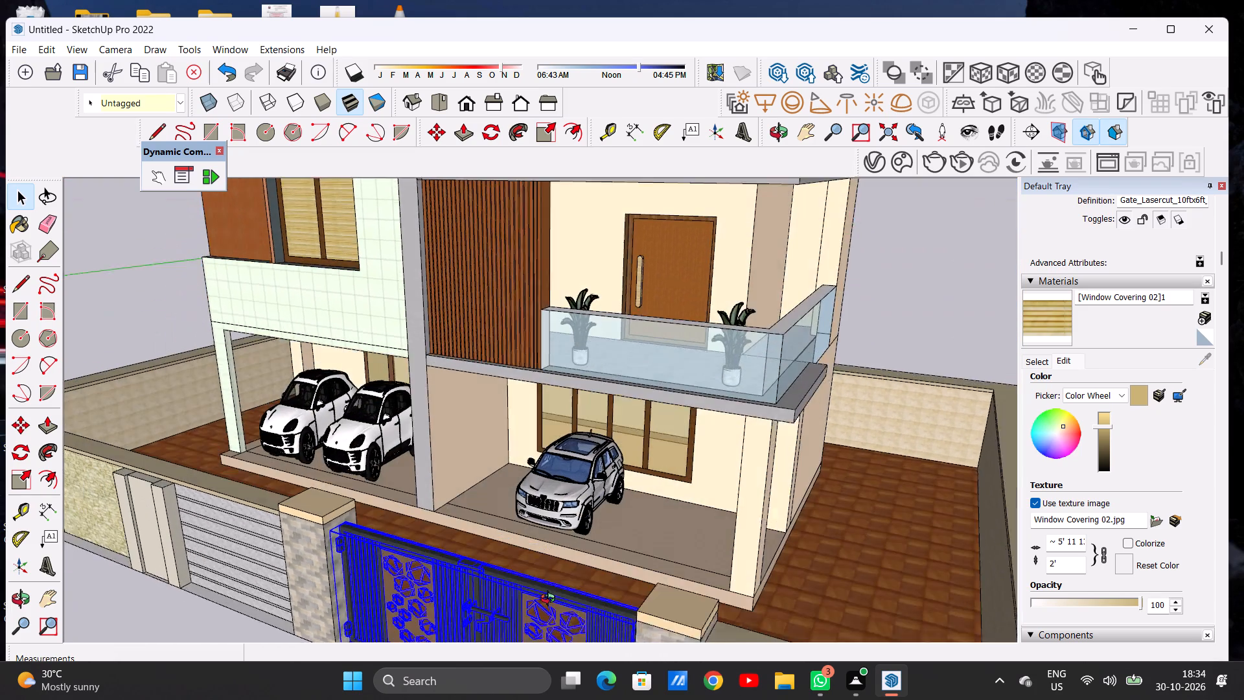
pyautogui.moveTo(551, 600); pyautogui.dragTo(691, 520, button='middle')
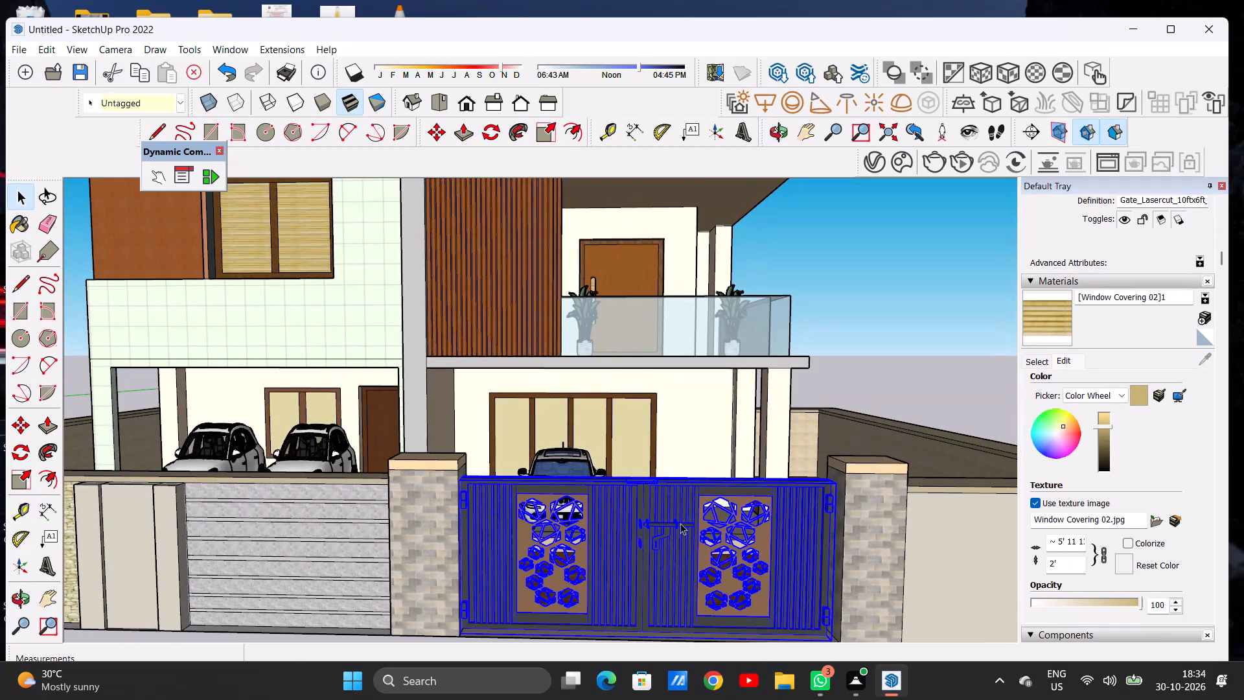
pyautogui.scroll(-10, 599, 507)
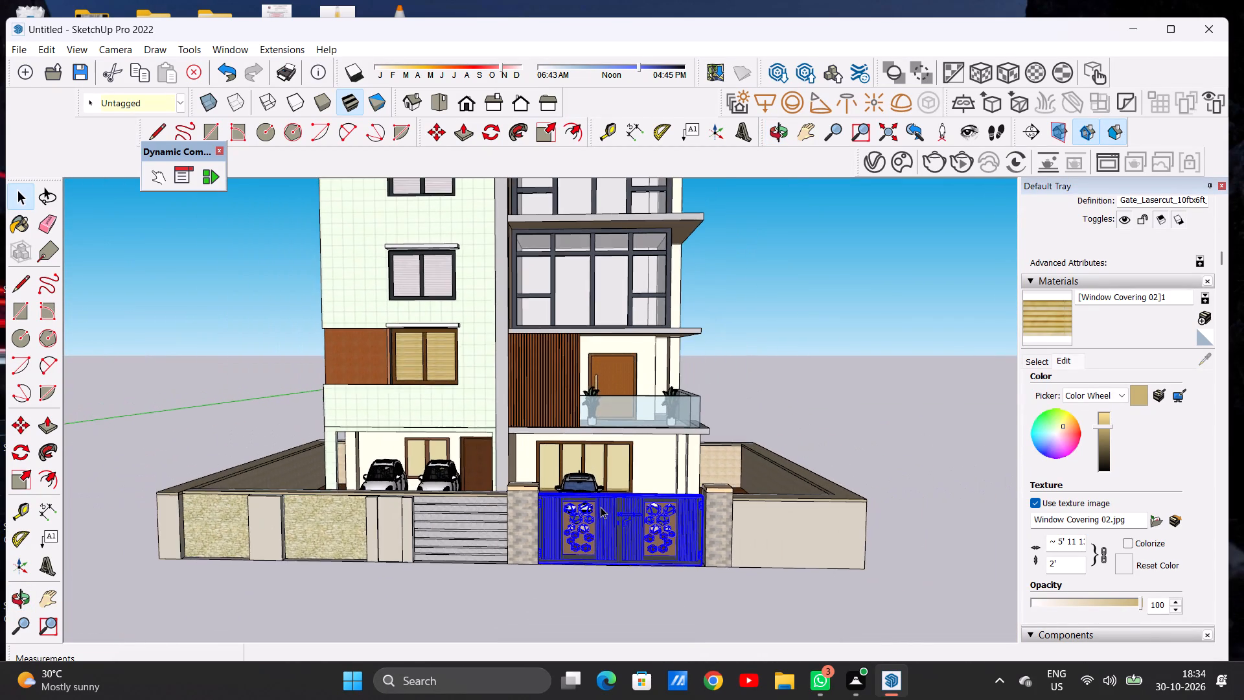
pyautogui.scroll(-6, 601, 507)
# Examine the laser-cut driveway gate between its stone pillars from the front, the side and above.
pyautogui.moveTo(663, 534); pyautogui.dragTo(646, 544, button='middle')
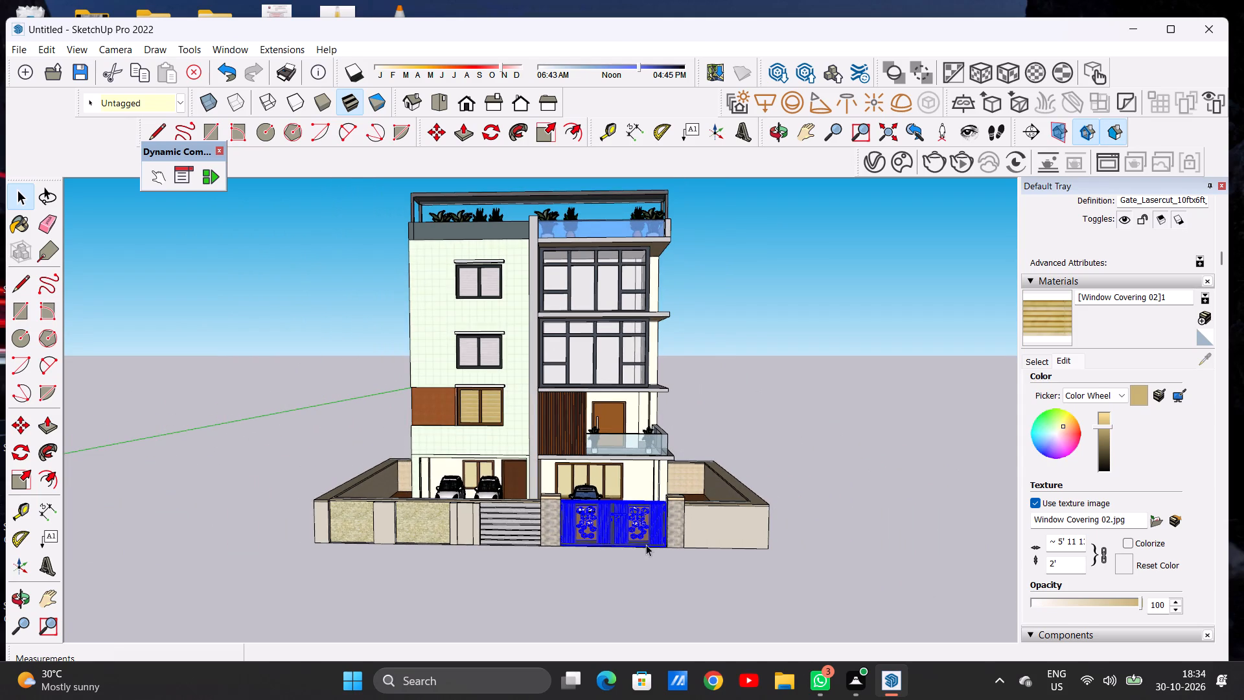
pyautogui.moveTo(646, 544); pyautogui.dragTo(415, 571, button='middle')
pyautogui.moveTo(610, 509); pyautogui.dragTo(420, 555, button='middle')
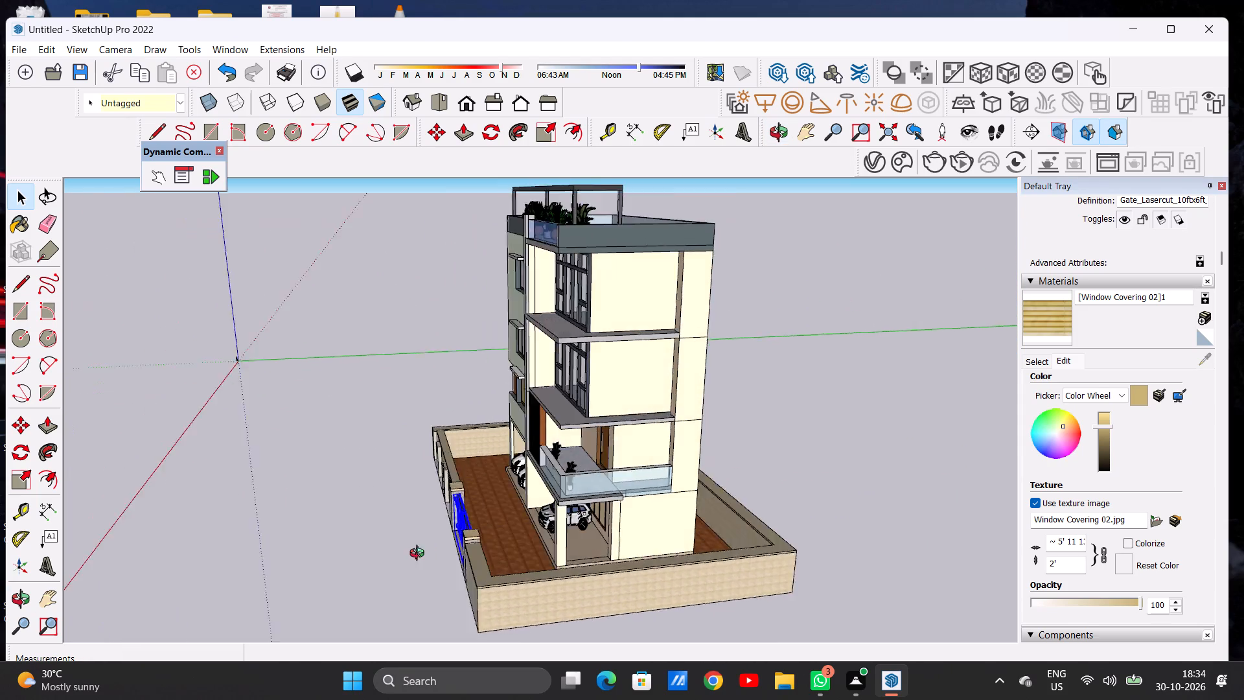
pyautogui.moveTo(420, 555); pyautogui.dragTo(415, 556, button='middle')
pyautogui.scroll(20, 441, 528)
pyautogui.scroll(3, 467, 519)
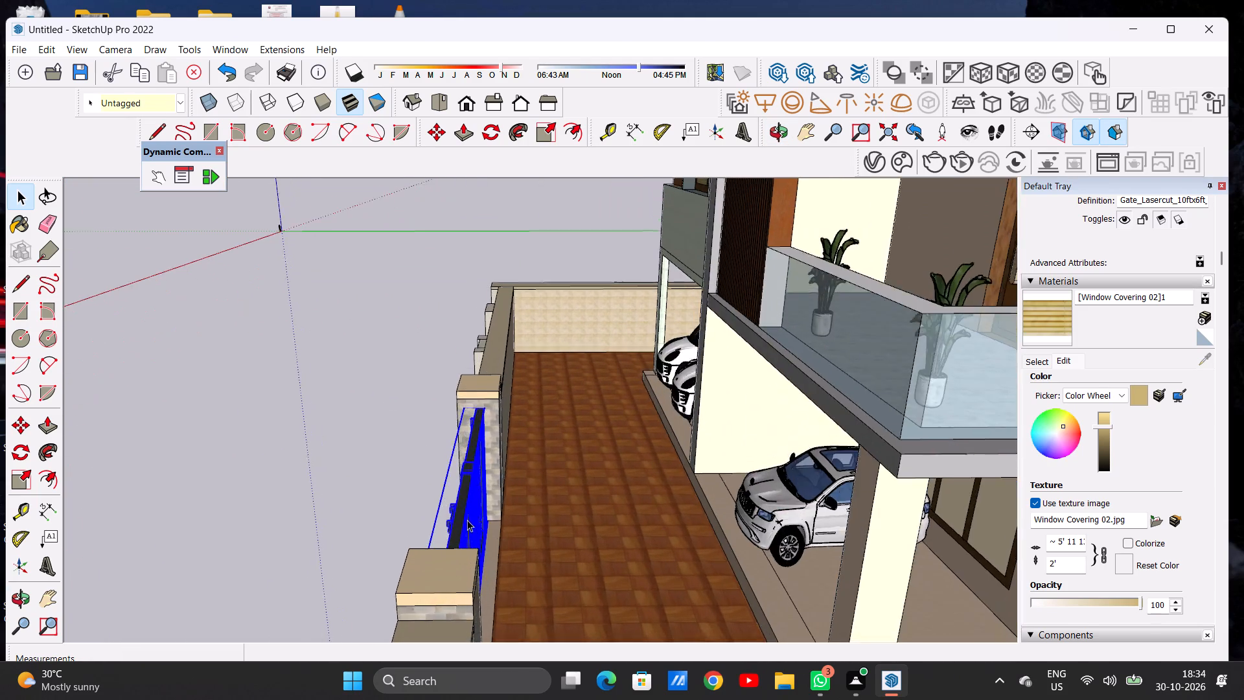
pyautogui.scroll(6, 467, 520)
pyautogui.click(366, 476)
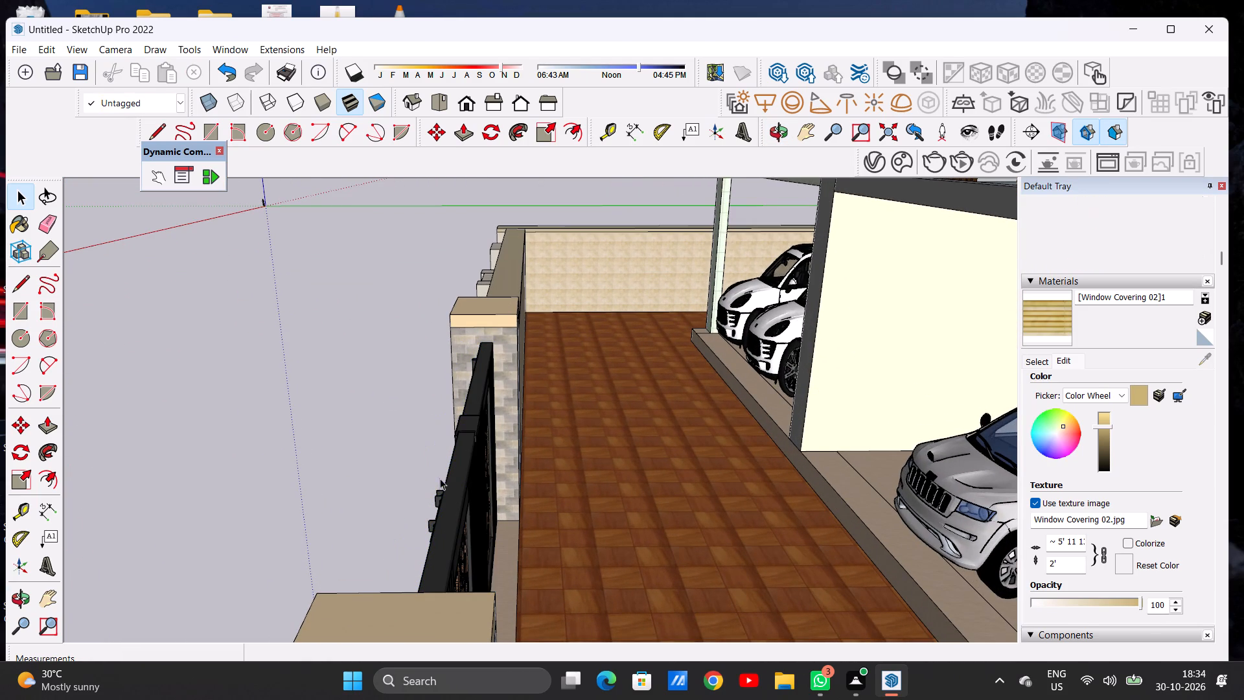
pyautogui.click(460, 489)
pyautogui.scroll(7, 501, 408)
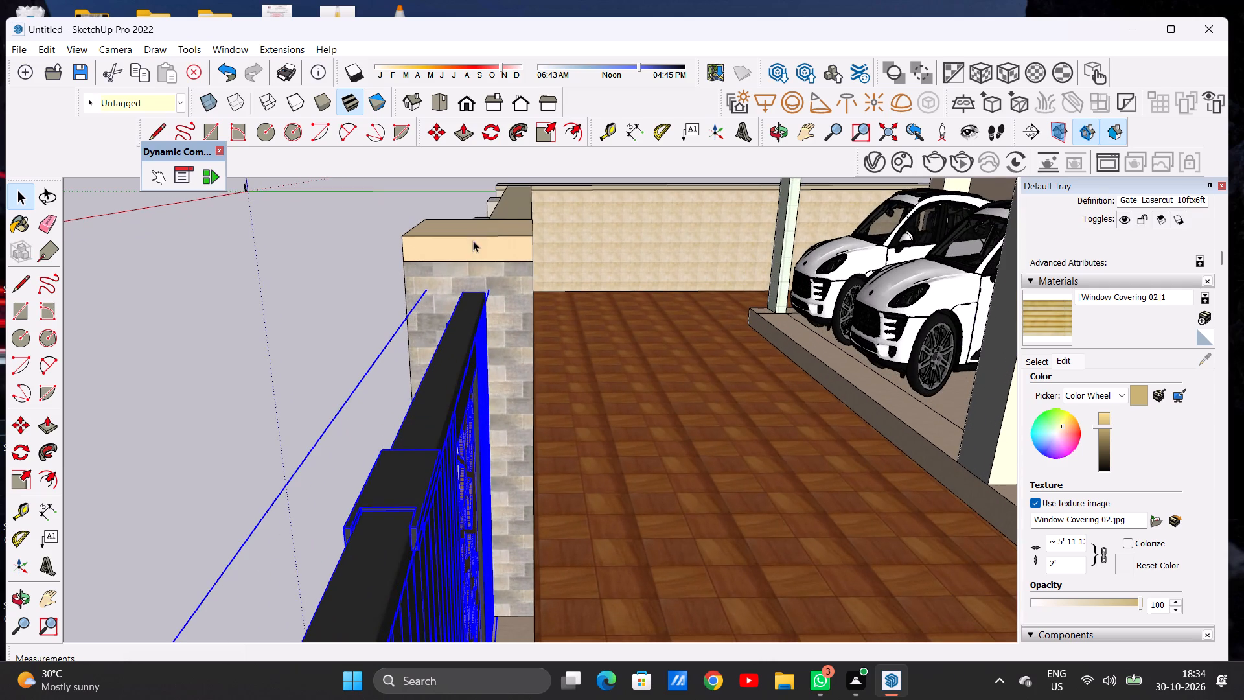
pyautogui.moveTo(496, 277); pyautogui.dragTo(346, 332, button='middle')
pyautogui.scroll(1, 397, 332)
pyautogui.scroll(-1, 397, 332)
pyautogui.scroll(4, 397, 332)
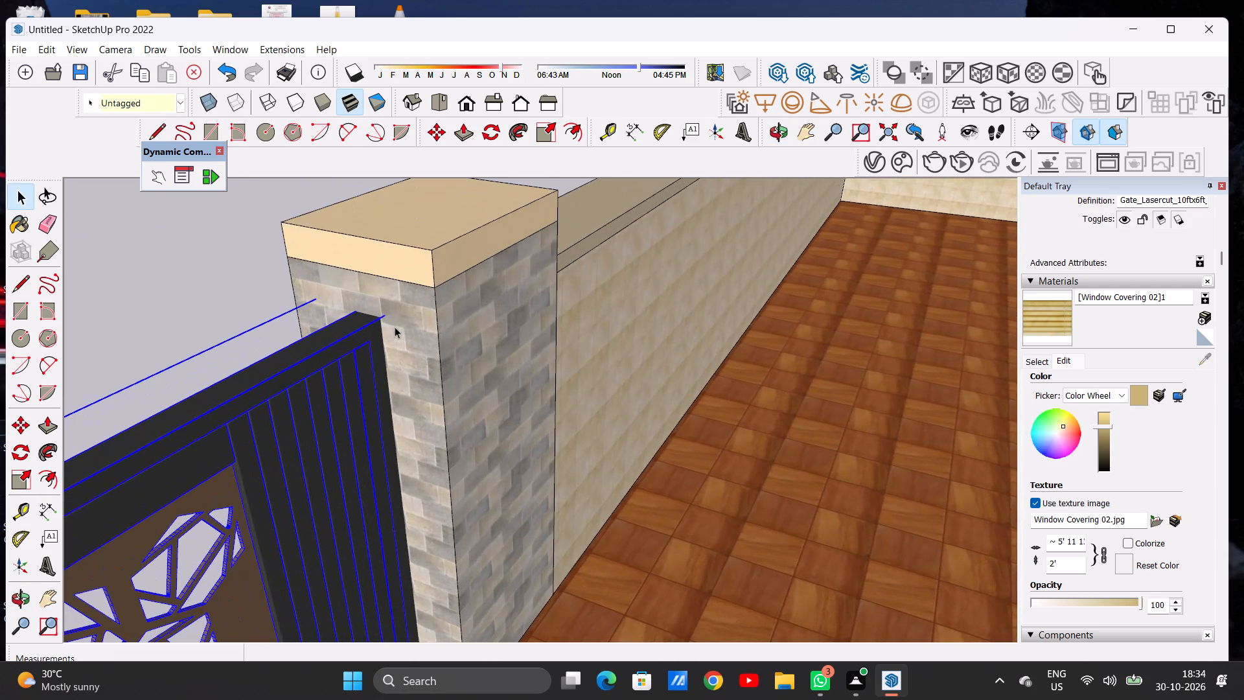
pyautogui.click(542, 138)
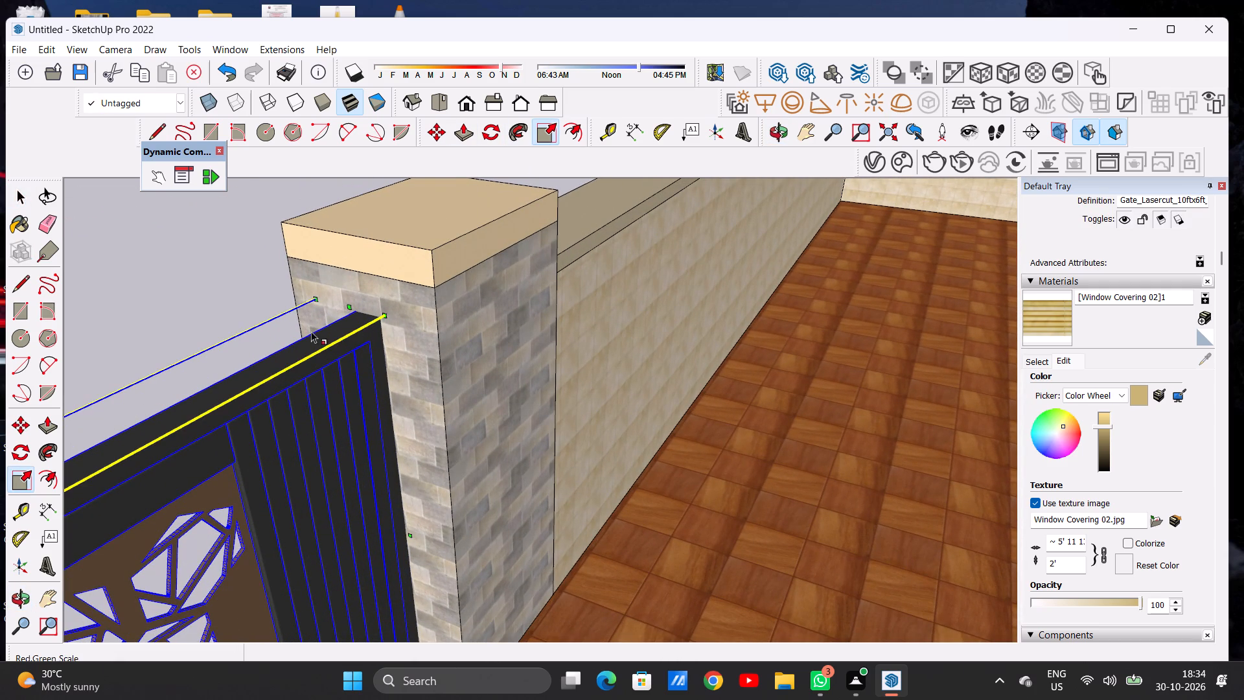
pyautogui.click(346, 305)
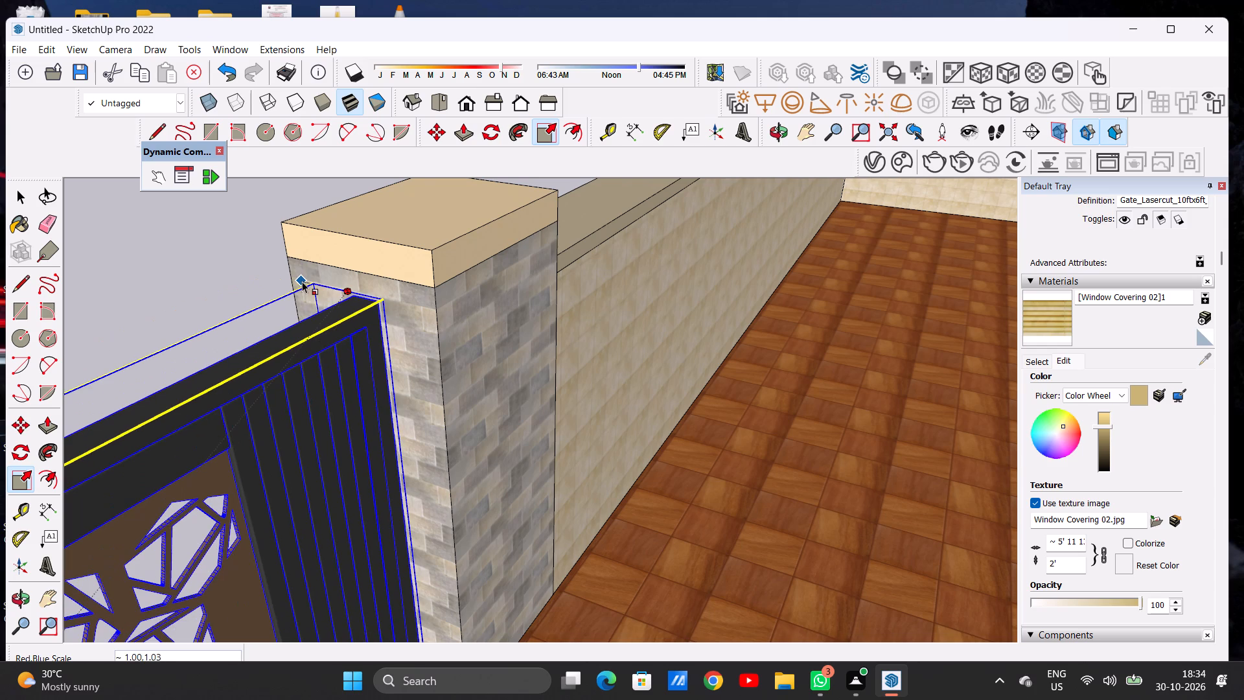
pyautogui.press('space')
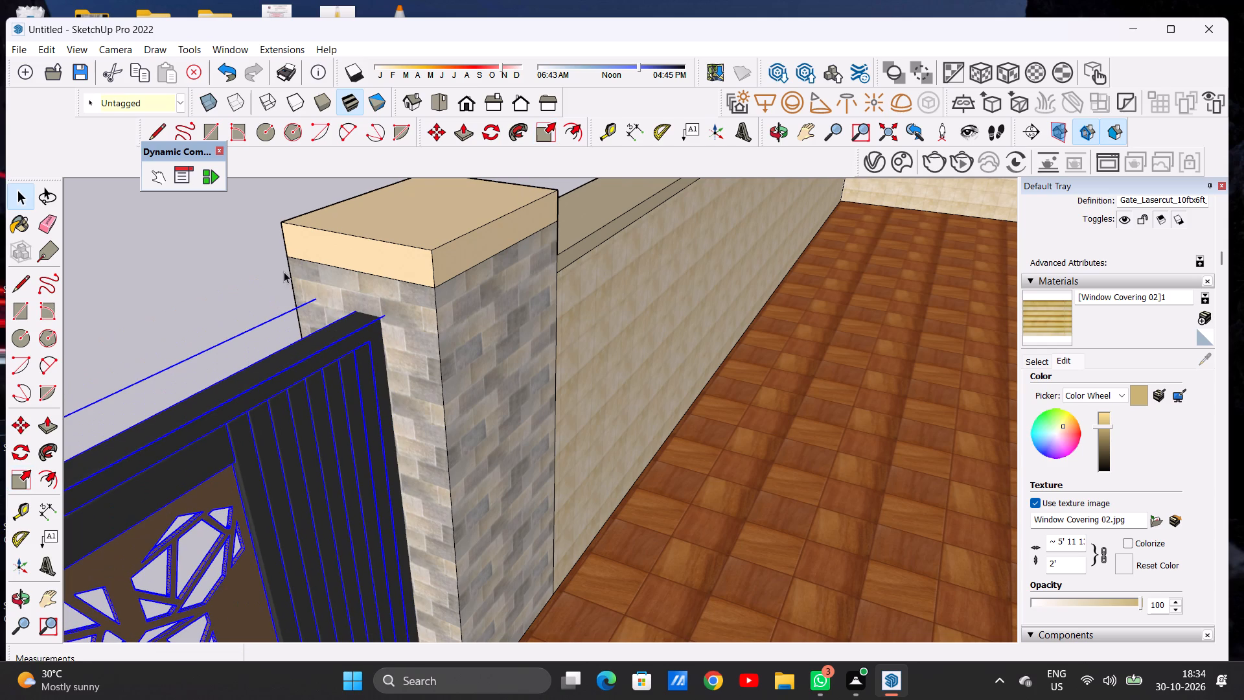
# Examine the gate beside its stone pillar, and the boundary wall and house in the standard front view.
pyautogui.click(241, 279)
pyautogui.scroll(-5, 373, 337)
pyautogui.scroll(-3, 435, 320)
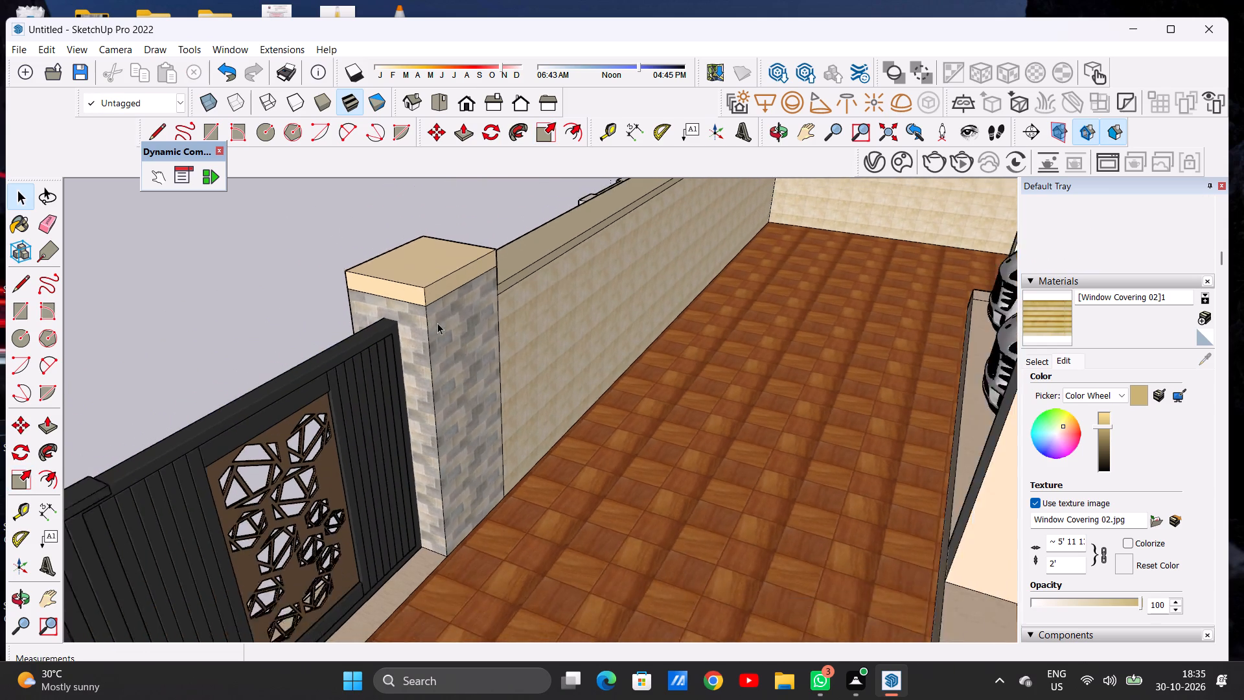
pyautogui.scroll(-8, 437, 323)
pyautogui.scroll(-3, 423, 475)
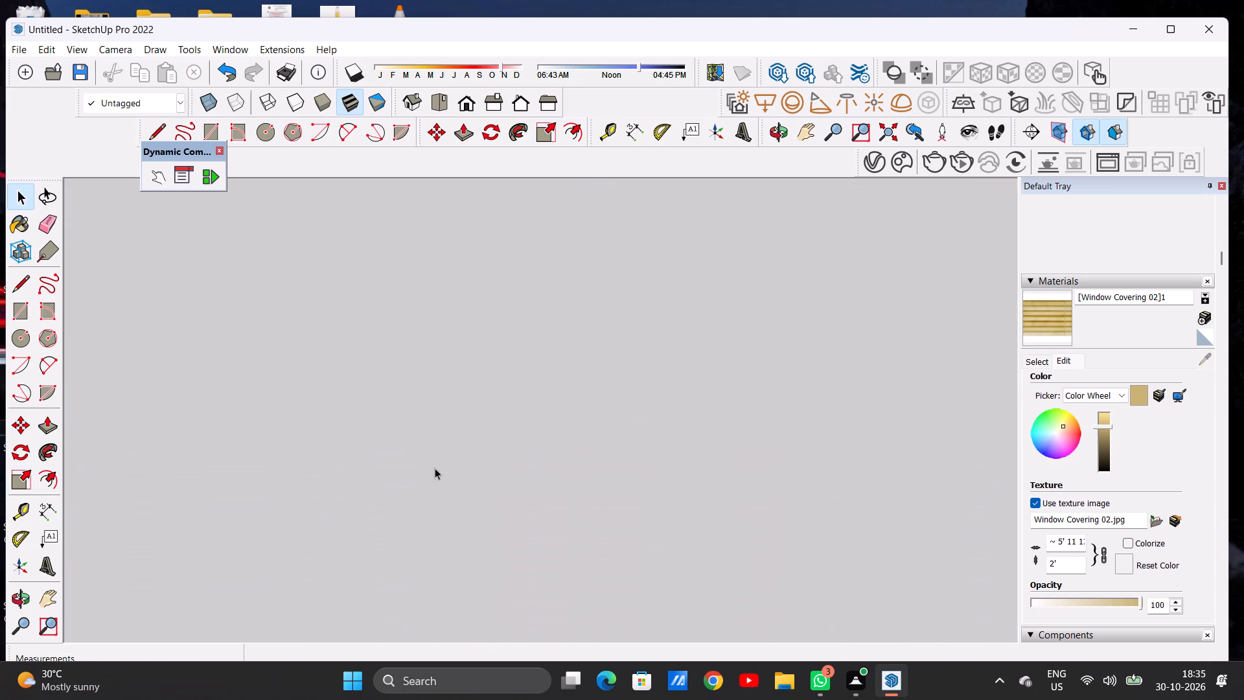
pyautogui.scroll(-1, 435, 468)
pyautogui.click(469, 100)
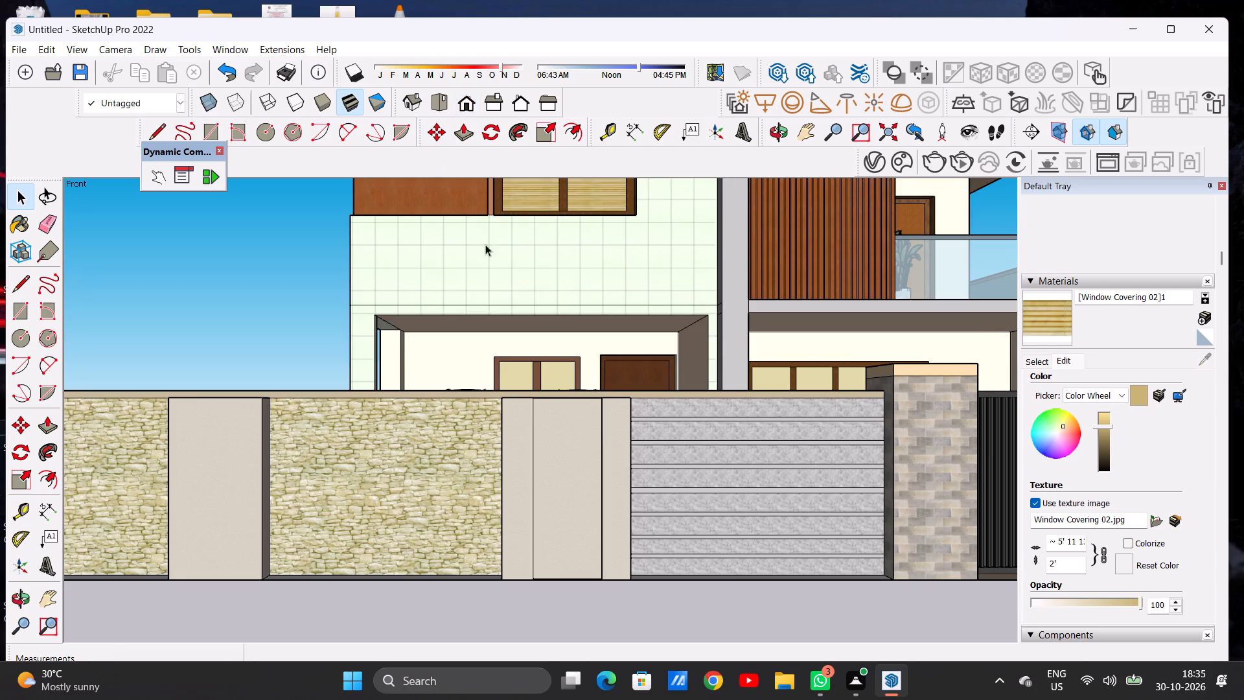
pyautogui.scroll(-17, 473, 423)
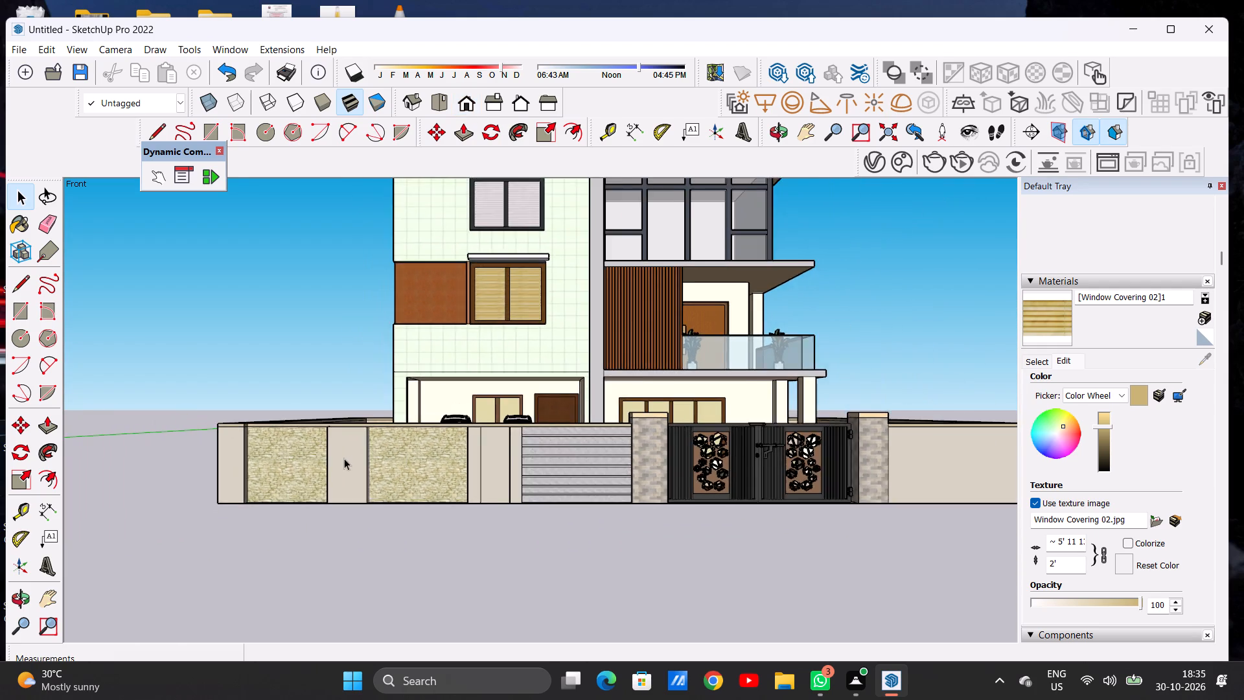
# Examine how the driveway gate and its hinges meet the stone pillars in the front view, up close and from a distance.
pyautogui.scroll(2, 749, 461)
pyautogui.scroll(-1, 749, 461)
pyautogui.scroll(5, 749, 461)
pyautogui.scroll(-1, 765, 442)
pyautogui.scroll(14, 765, 442)
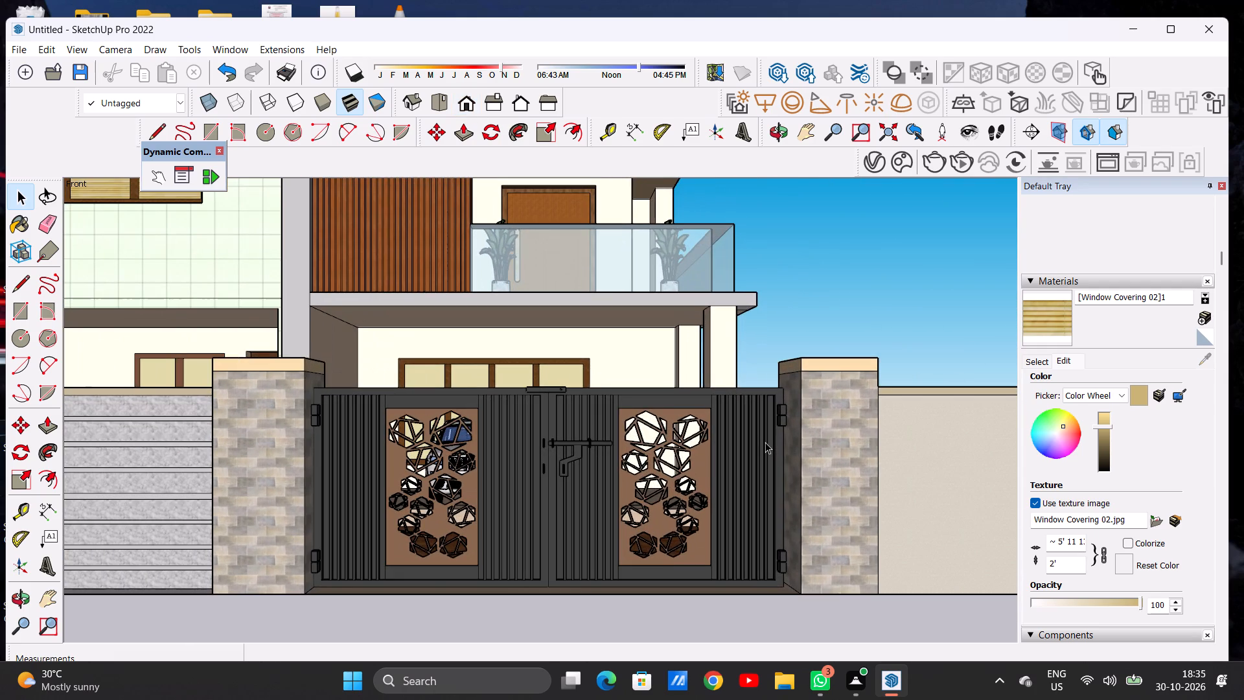
pyautogui.scroll(13, 765, 442)
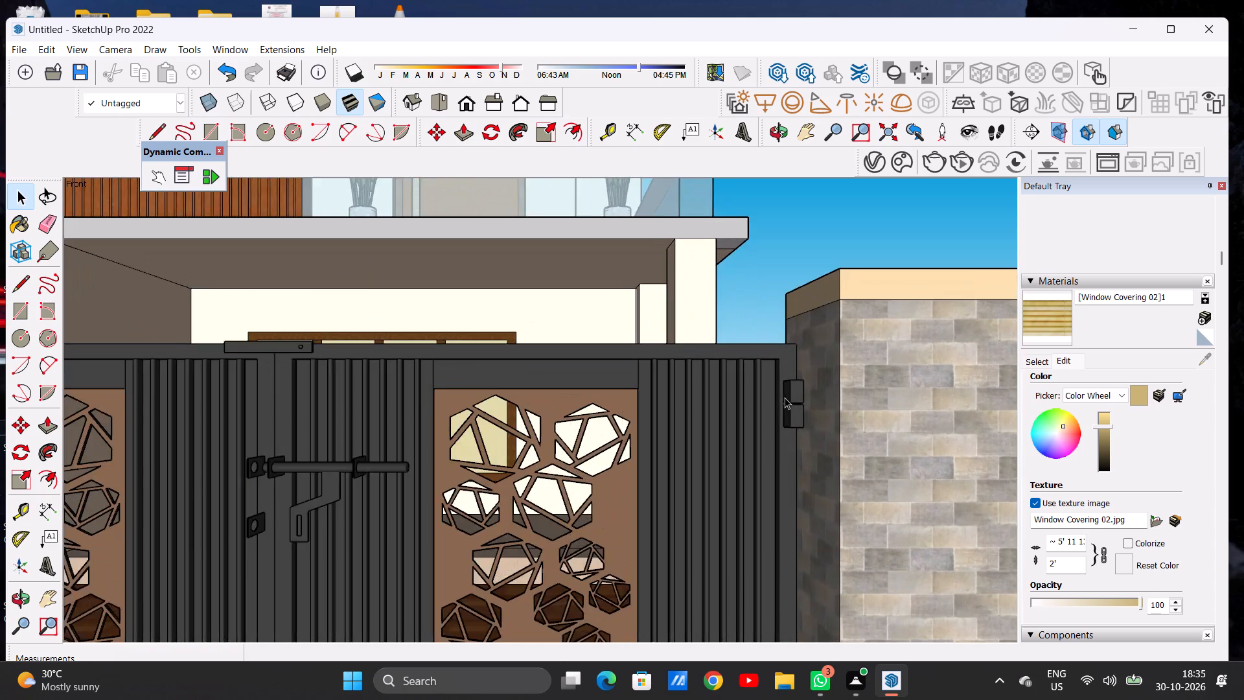
pyautogui.scroll(1, 785, 397)
pyautogui.scroll(-1, 787, 397)
pyautogui.scroll(1, 787, 397)
pyautogui.scroll(-1, 787, 397)
pyautogui.scroll(1, 787, 397)
pyautogui.scroll(-1, 787, 397)
pyautogui.click(805, 386)
pyautogui.scroll(-9, 783, 400)
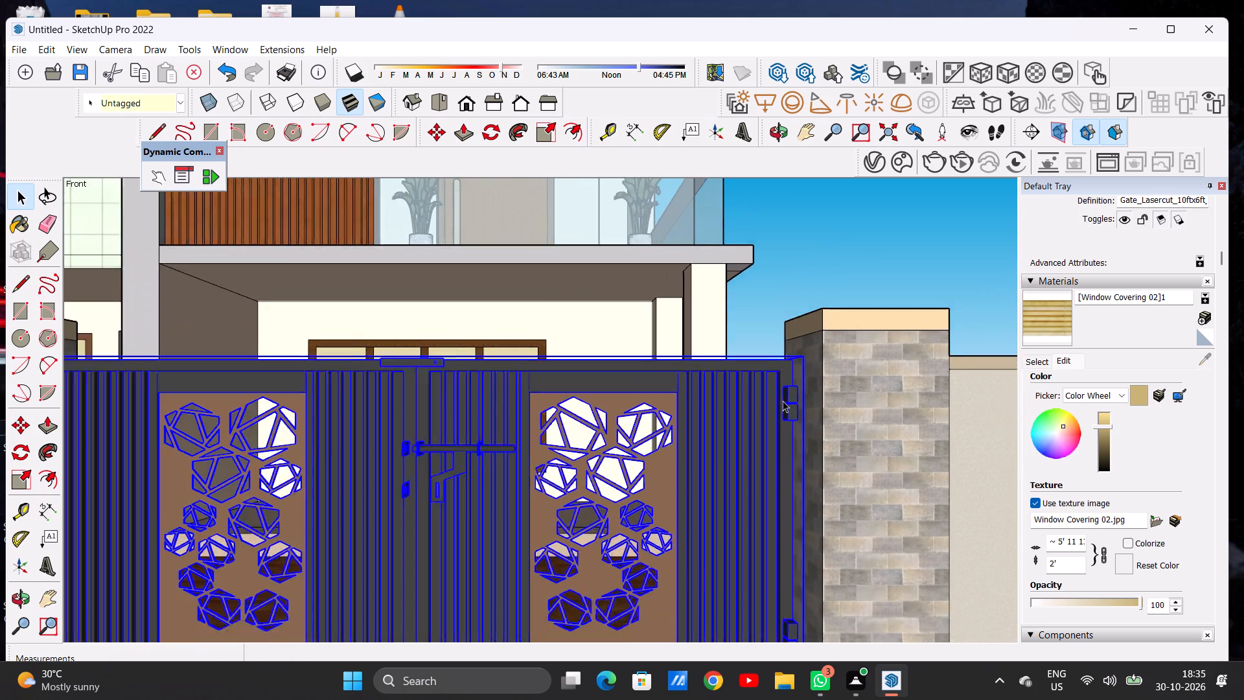
pyautogui.scroll(-20, 772, 404)
pyautogui.scroll(-5, 726, 410)
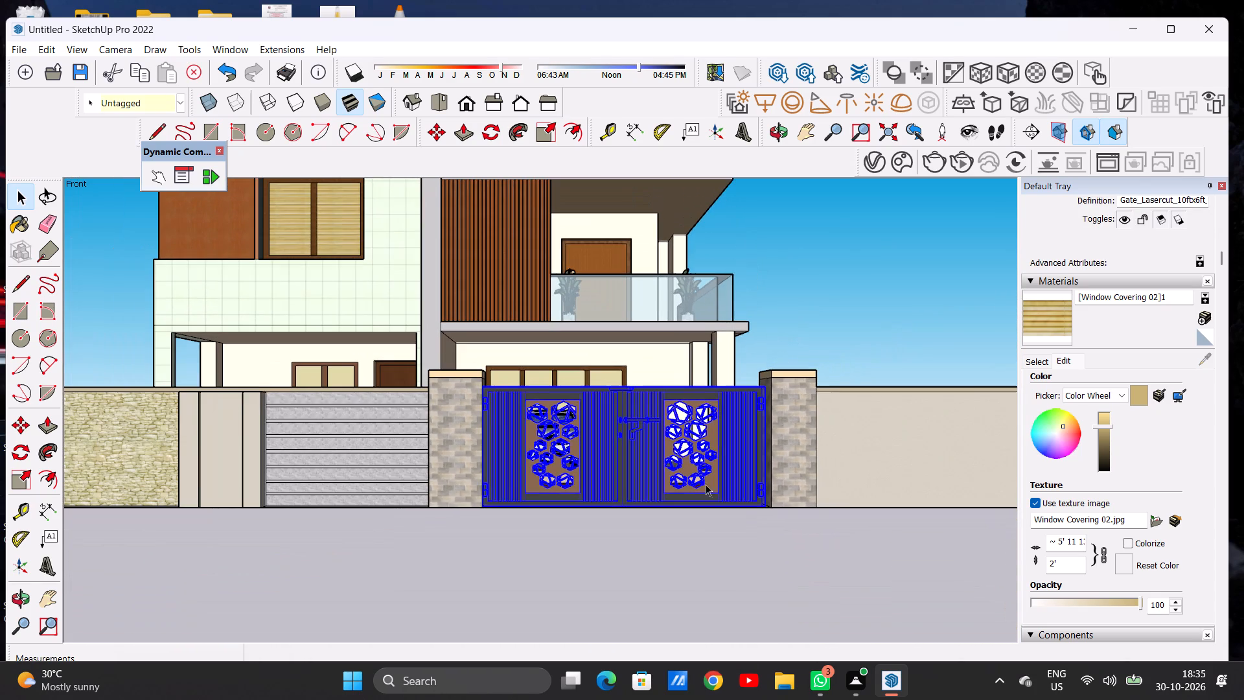
pyautogui.click(689, 568)
pyautogui.scroll(-5, 373, 465)
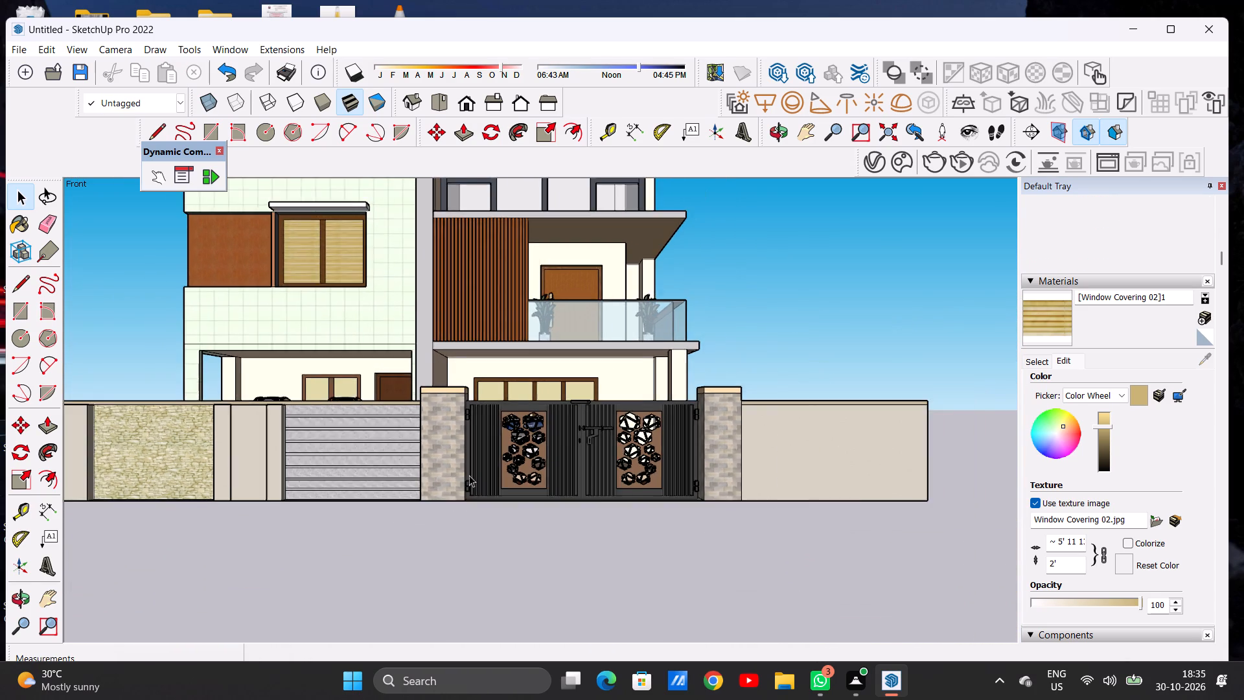
pyautogui.scroll(-2, 469, 475)
pyautogui.scroll(-3, 542, 456)
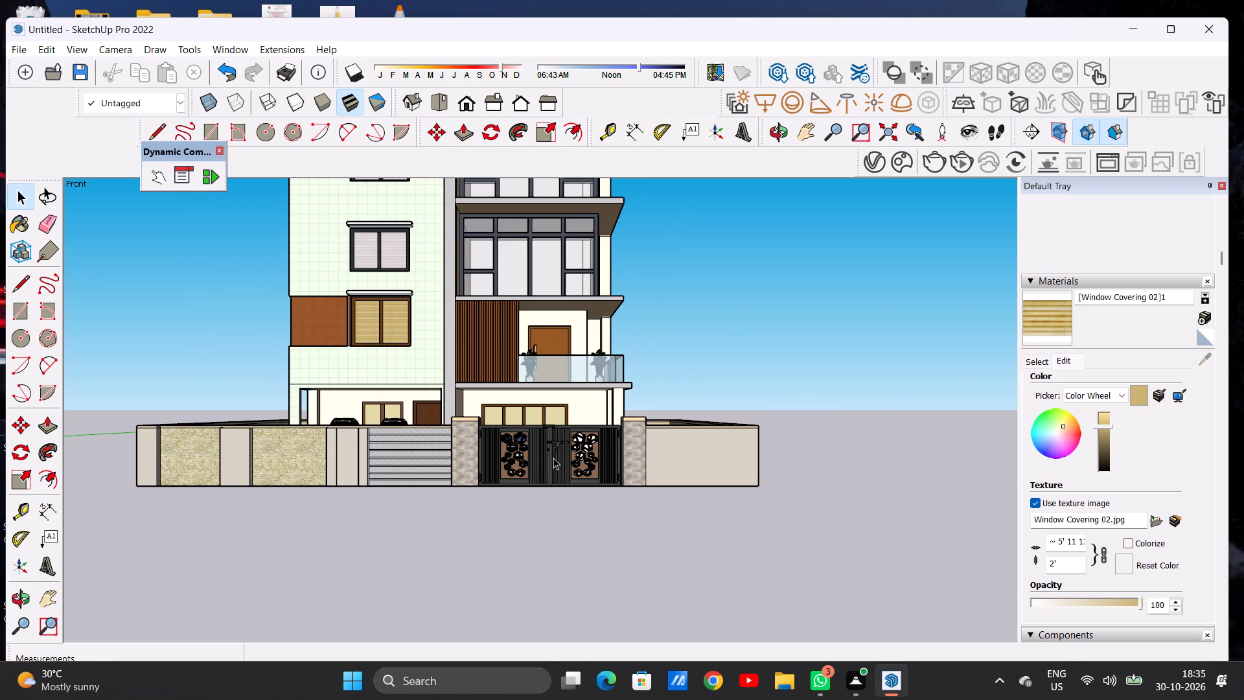
# Draw a ground rectangle about 272' 4" by 43' in front of the compound, along the front boundary wall's full base.
pyautogui.press('r')
pyautogui.scroll(-2, 581, 455)
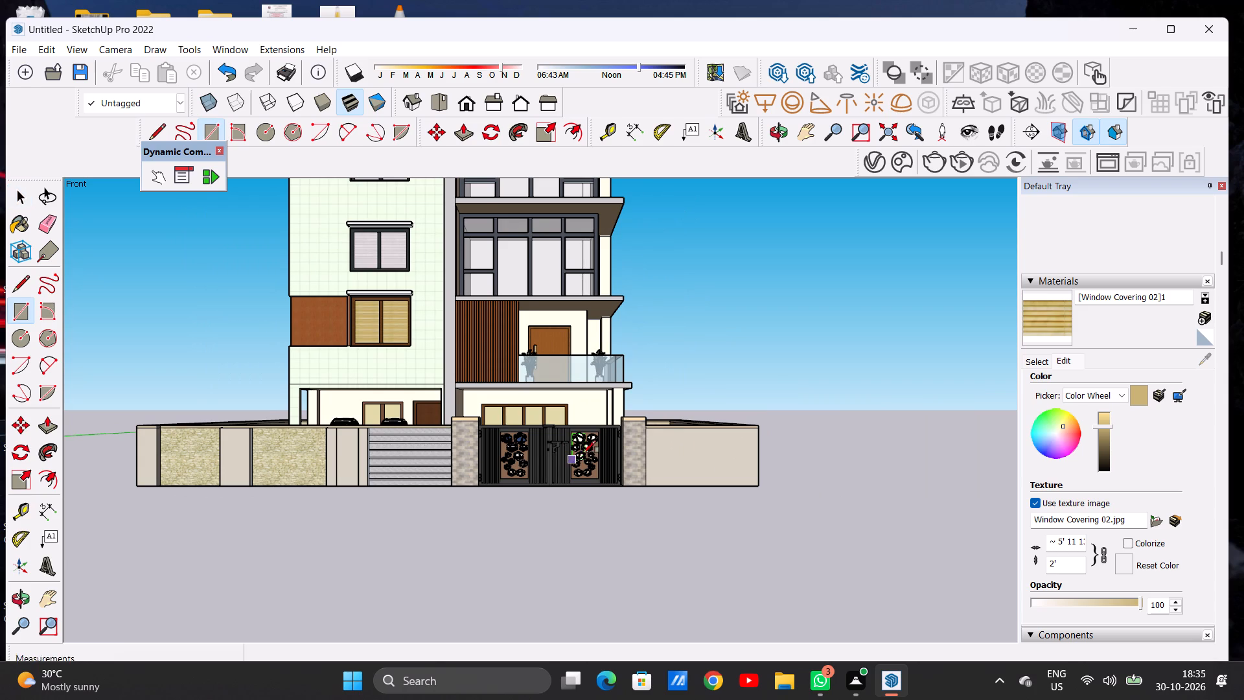
pyautogui.scroll(-4, 583, 453)
pyautogui.moveTo(544, 507); pyautogui.dragTo(543, 589, button='middle')
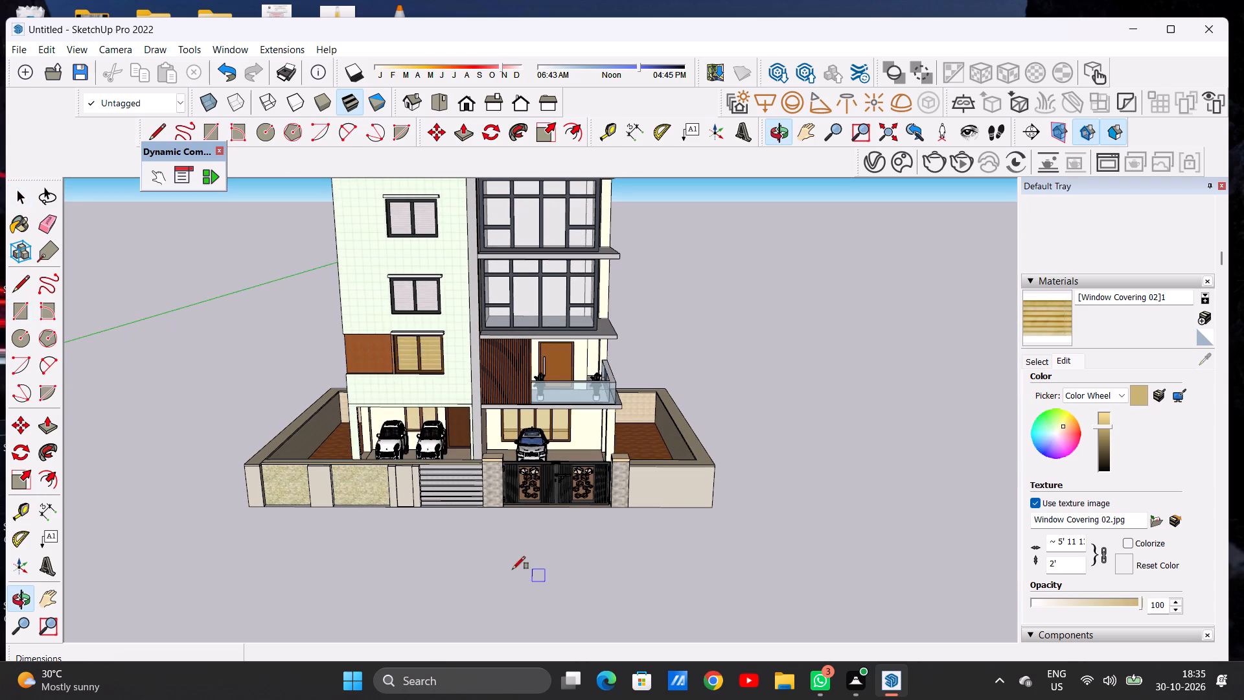
pyautogui.click(248, 505)
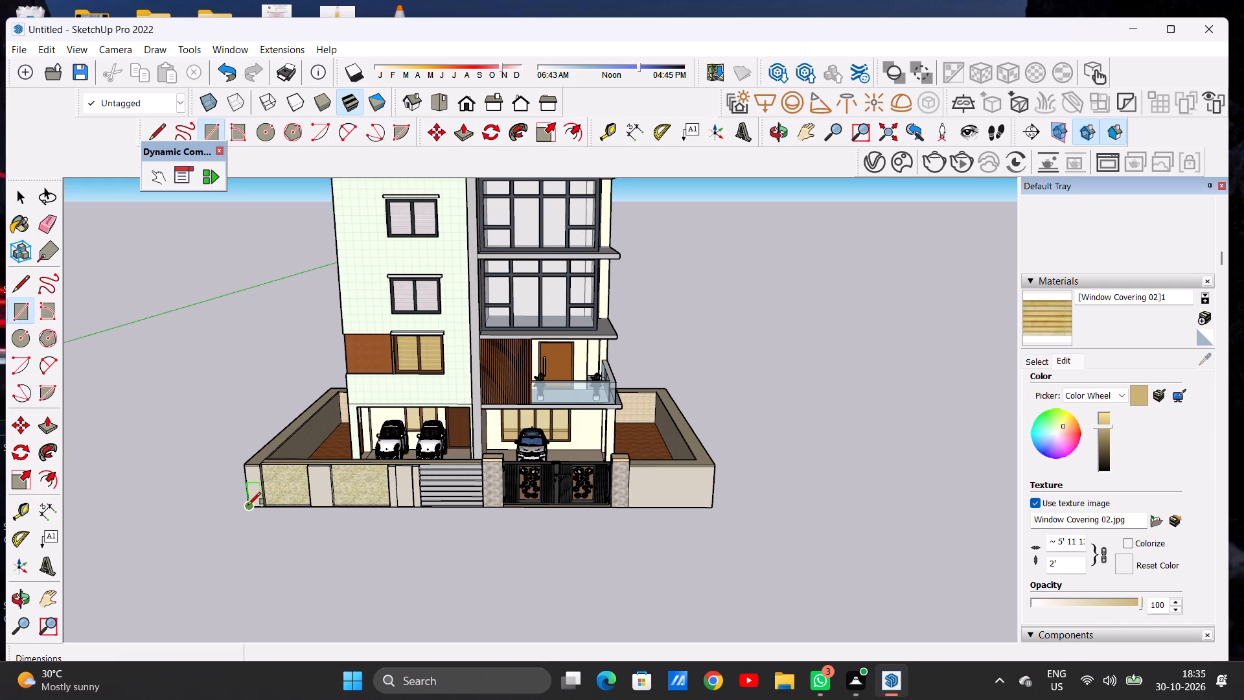
pyautogui.click(486, 511)
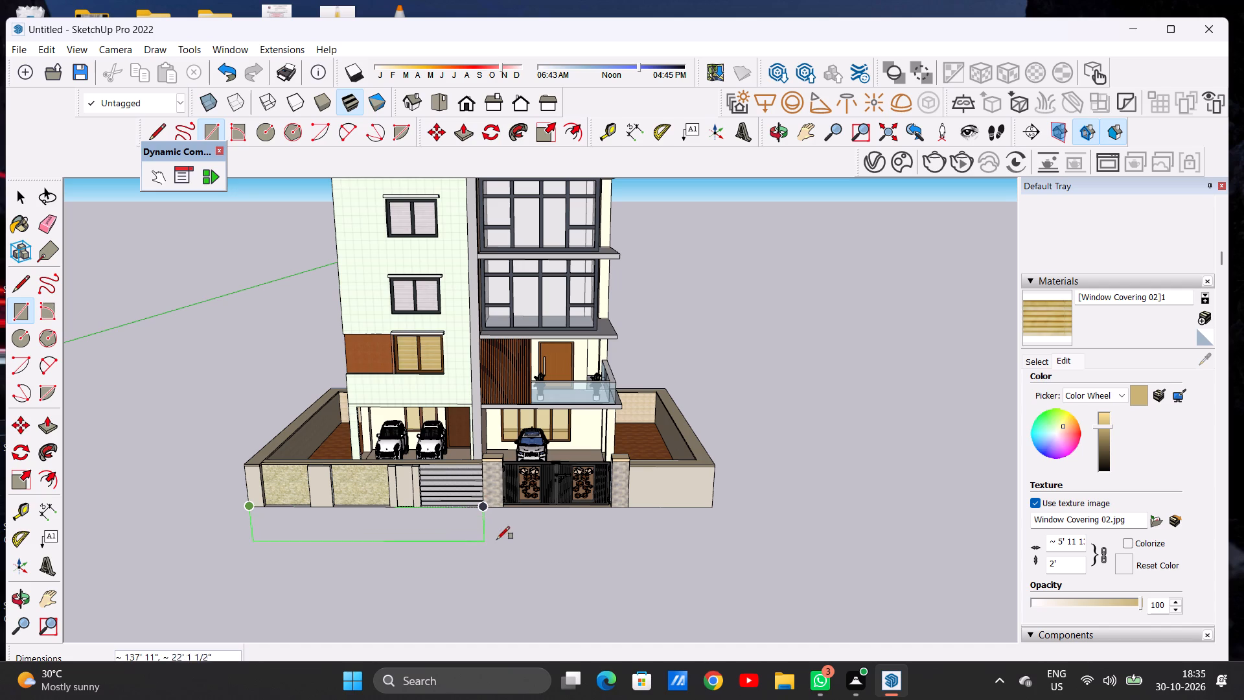
pyautogui.click(715, 508)
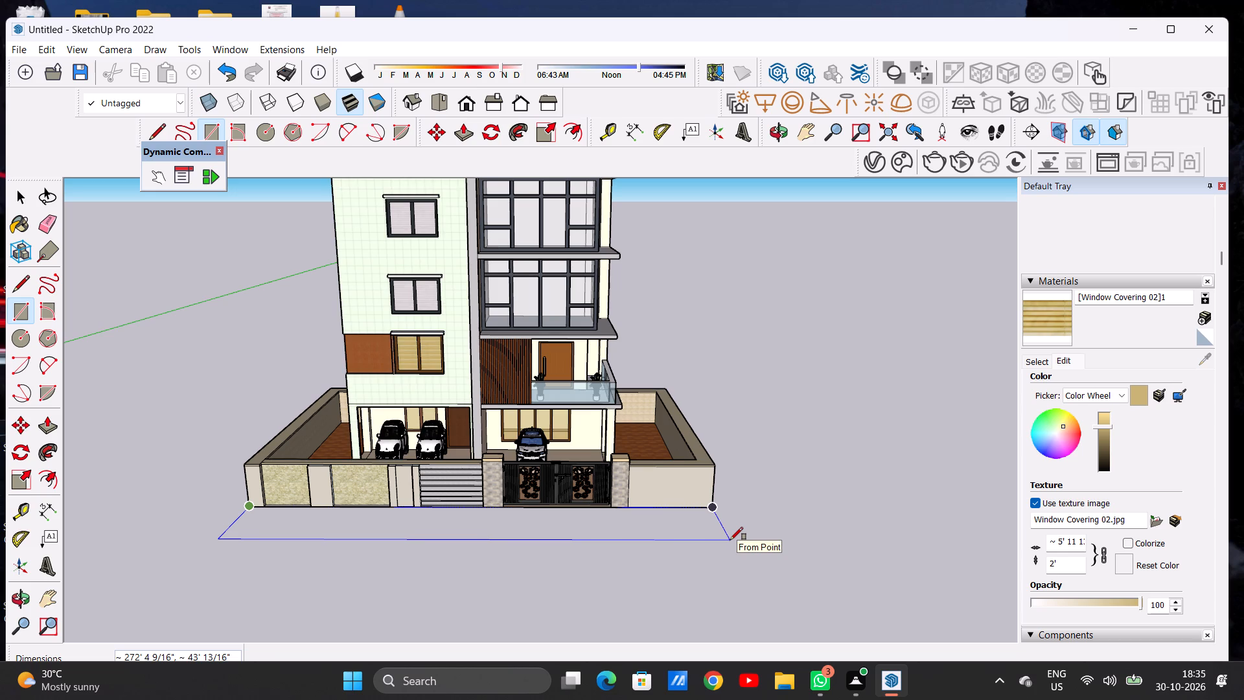
pyautogui.click(730, 540)
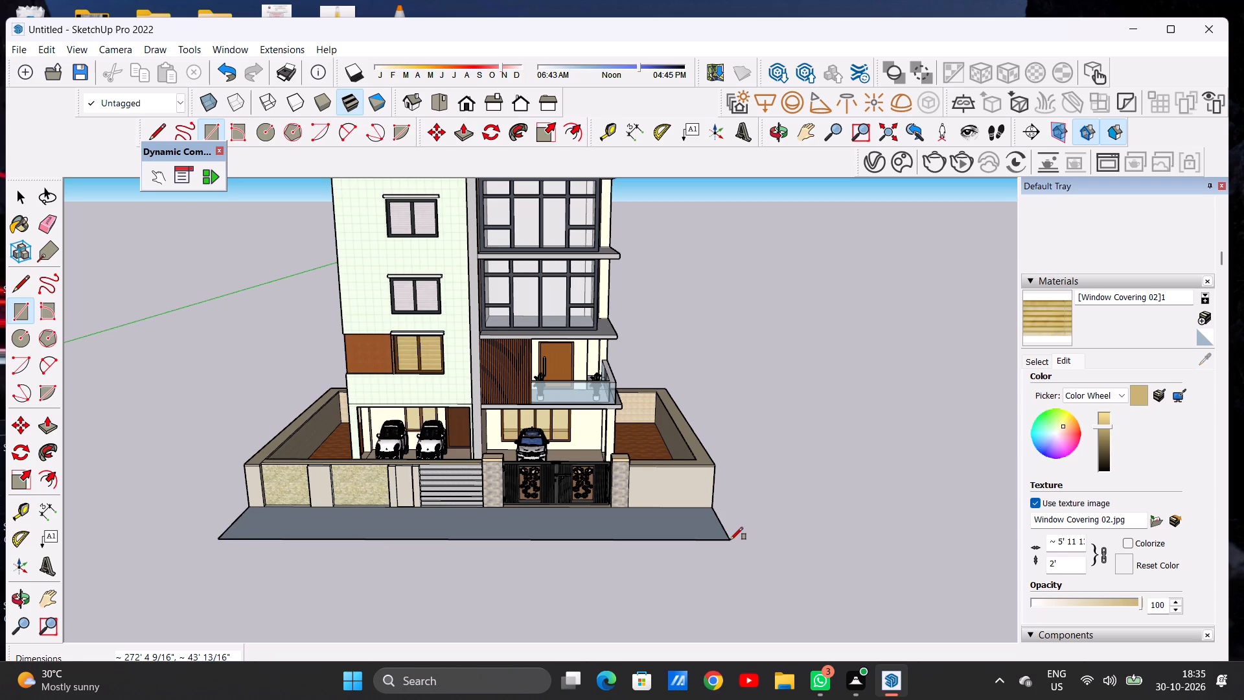
pyautogui.press('space')
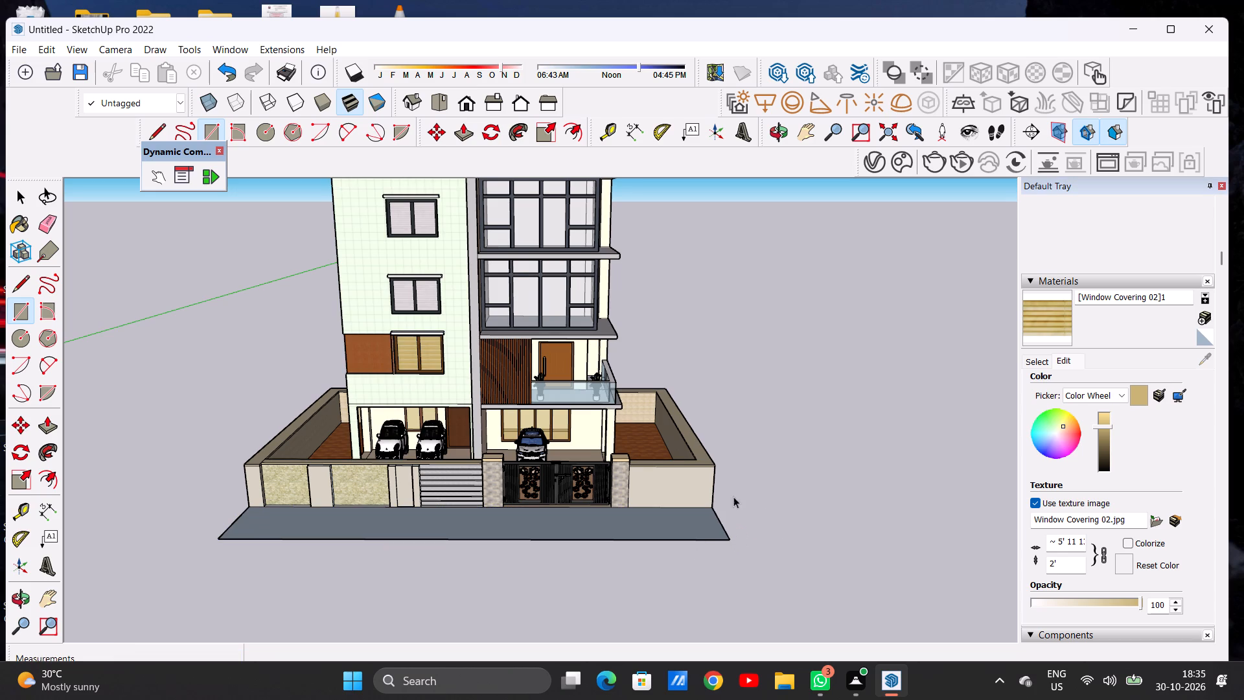
# Draw a line from the wall-side base of the gate's left pillar into the ground strip, and another about 137' 11" to its left edge.
pyautogui.scroll(-10, 766, 494)
pyautogui.moveTo(475, 523); pyautogui.dragTo(474, 531, button='middle')
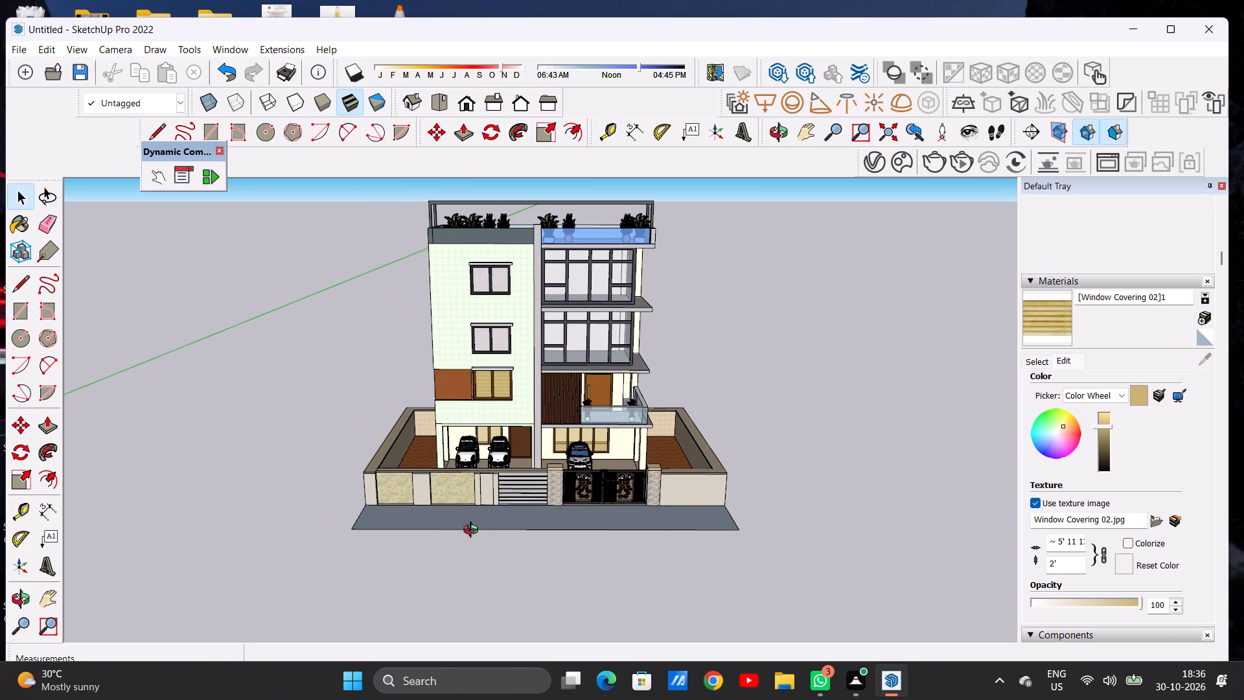
pyautogui.moveTo(474, 531); pyautogui.dragTo(463, 624, button='middle')
pyautogui.scroll(11, 555, 507)
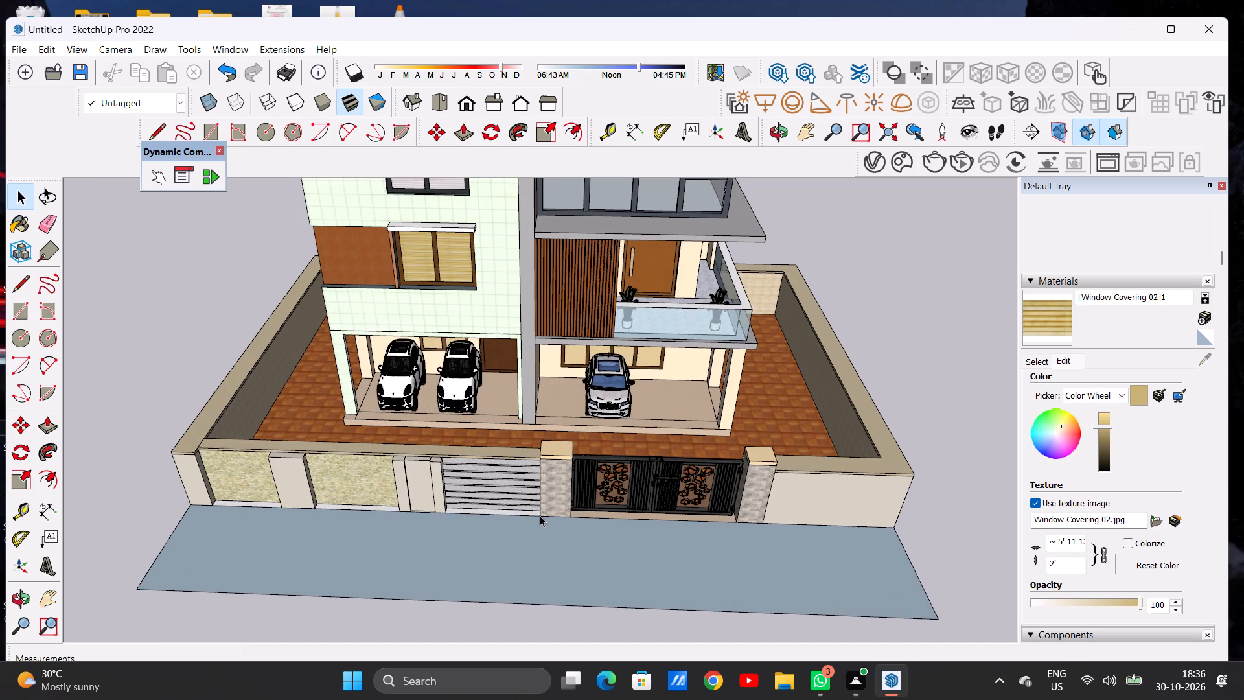
pyautogui.press('l')
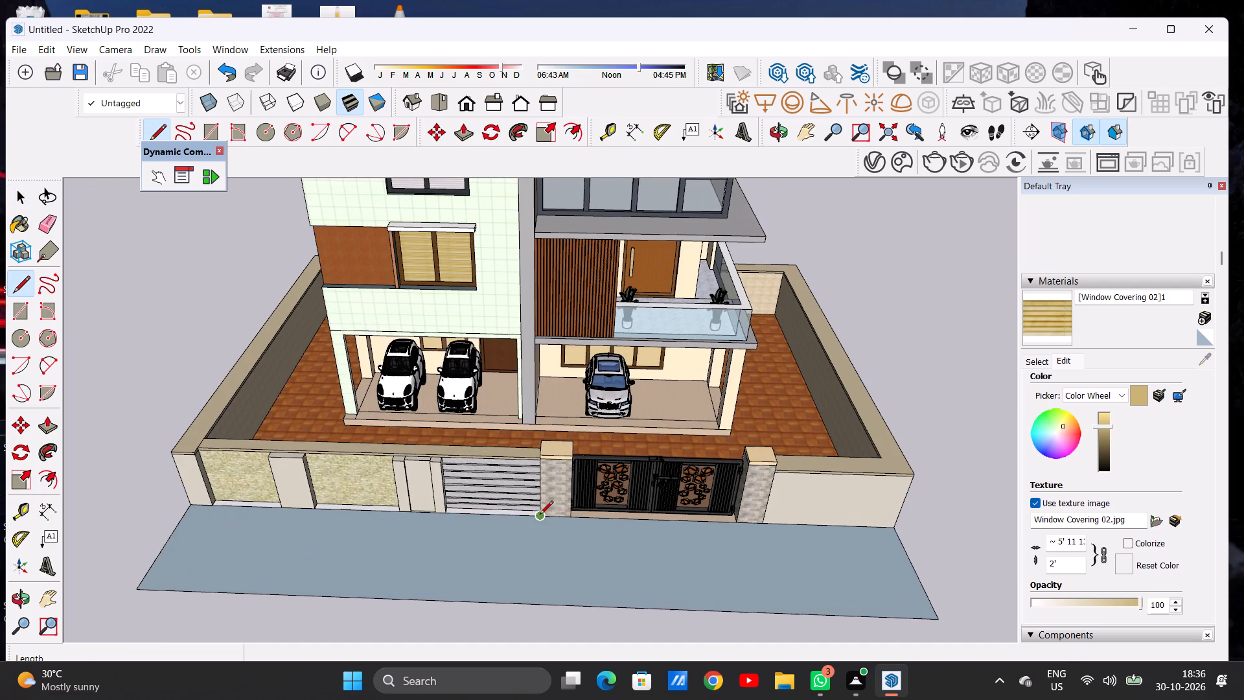
pyautogui.scroll(5, 540, 515)
pyautogui.click(536, 519)
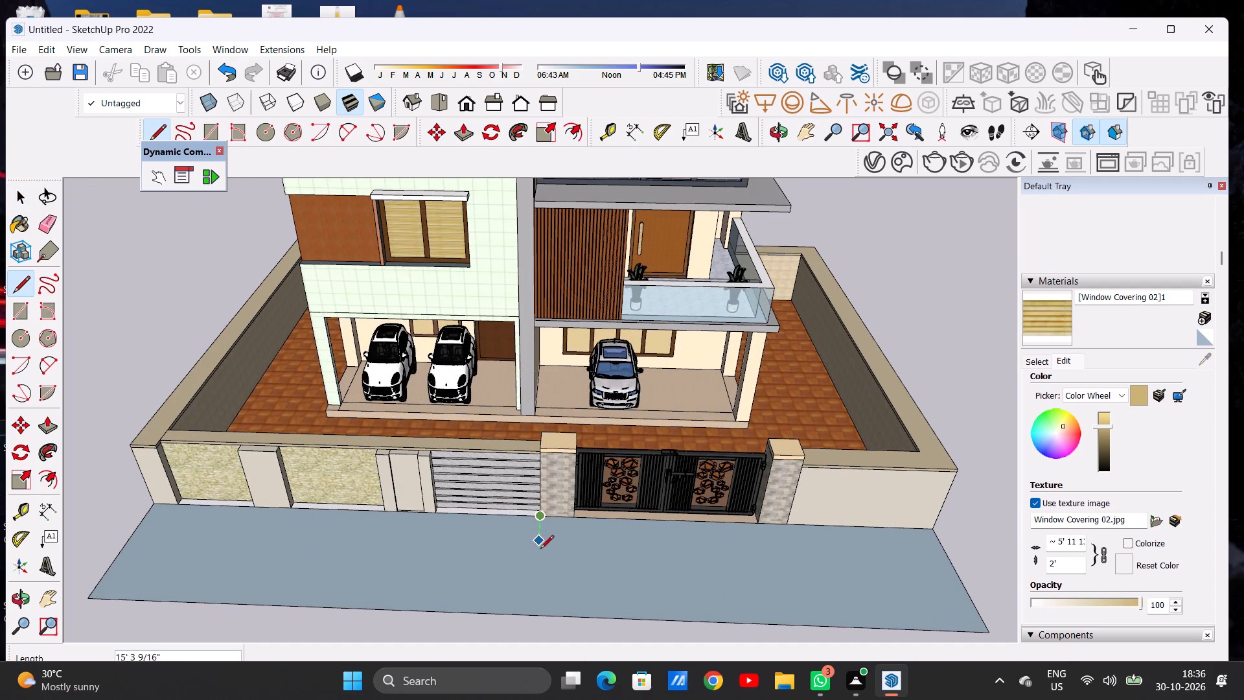
pyautogui.click(538, 557)
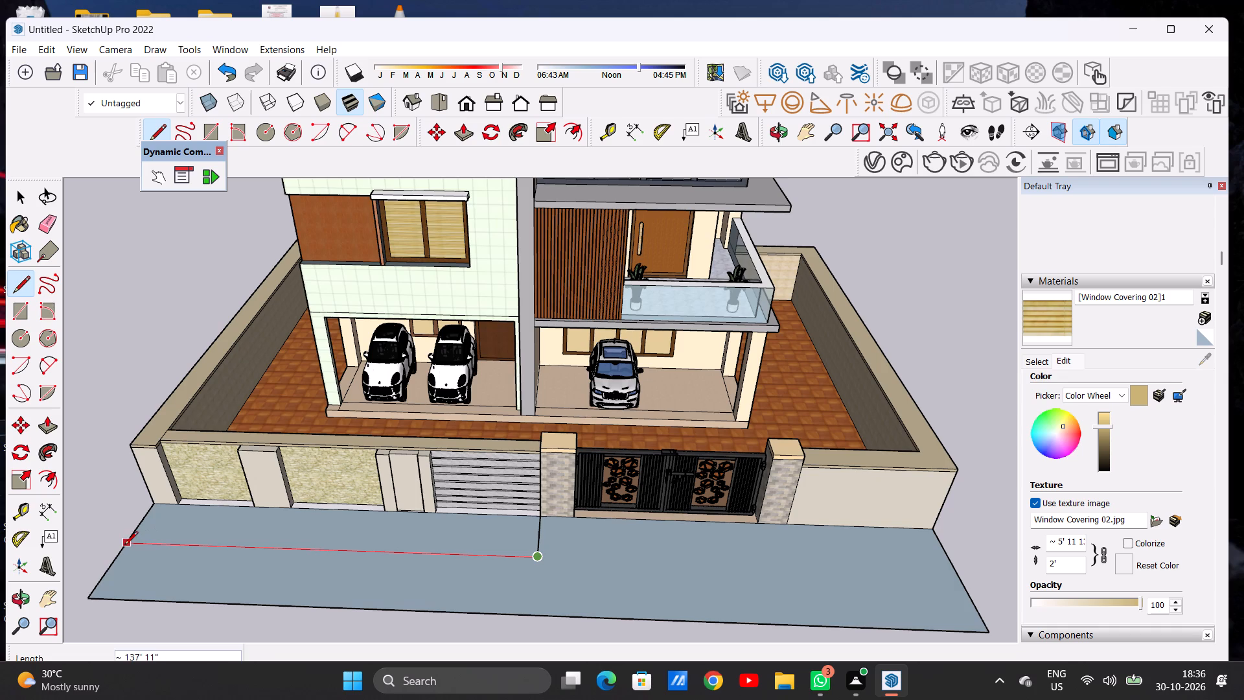
pyautogui.scroll(4, 121, 544)
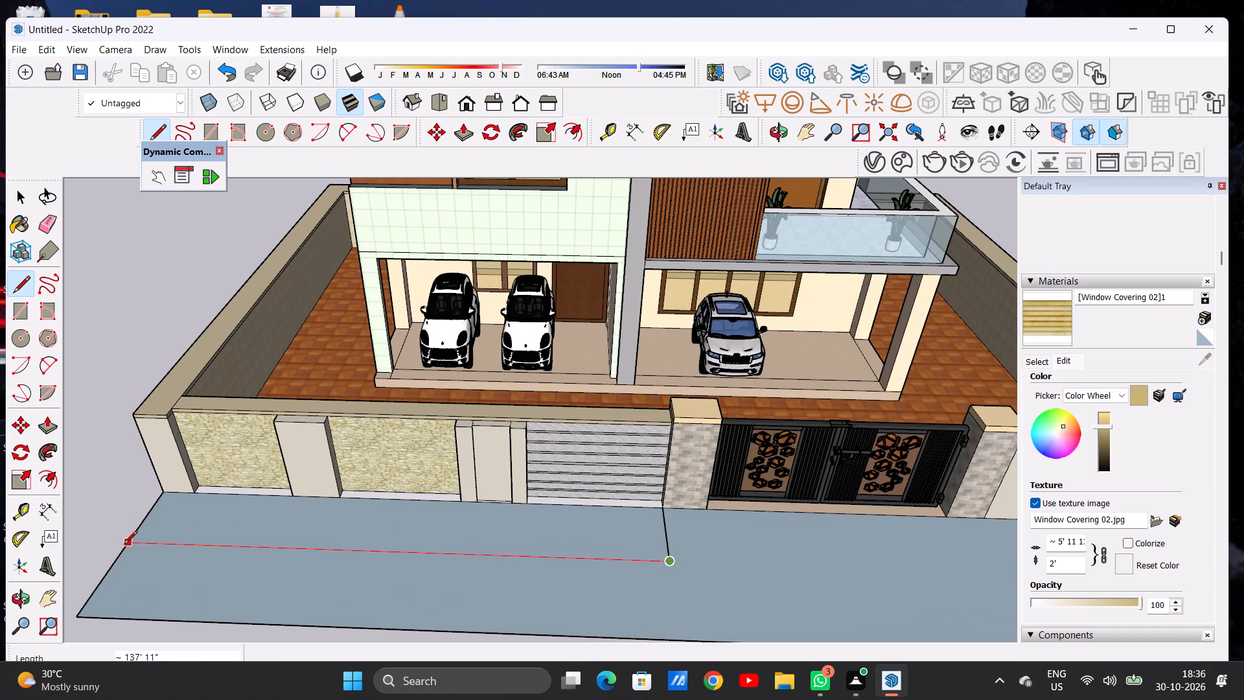
pyautogui.click(124, 545)
pyautogui.press('space')
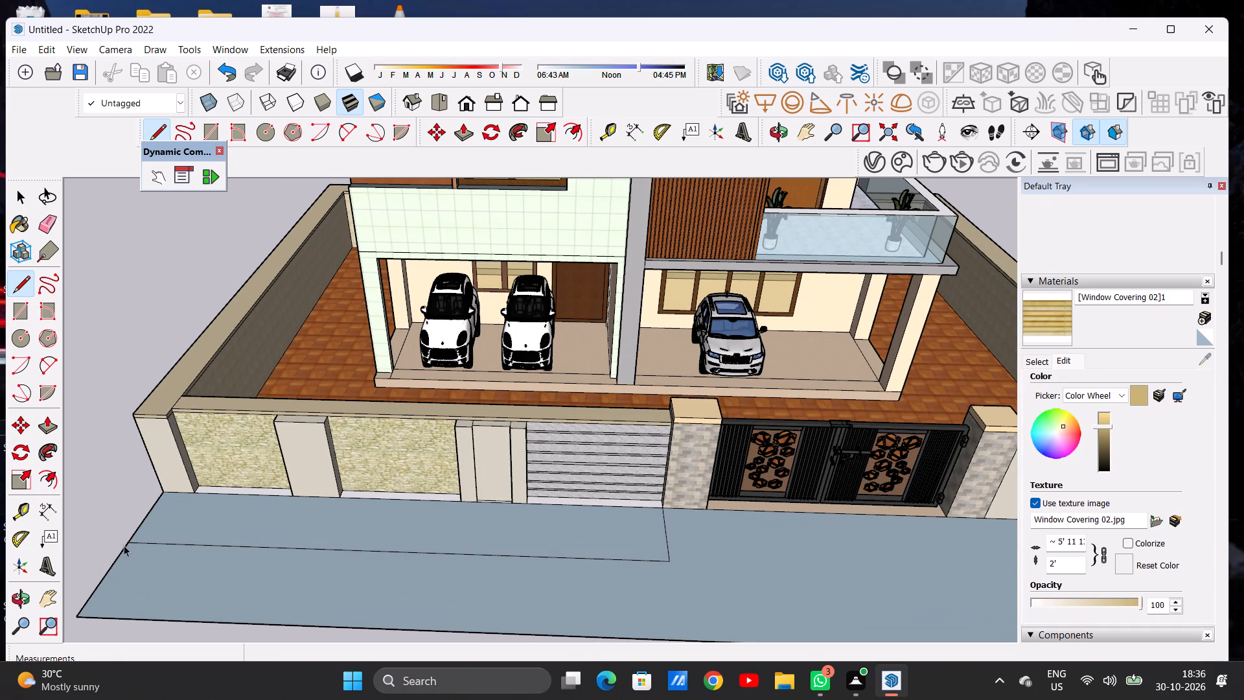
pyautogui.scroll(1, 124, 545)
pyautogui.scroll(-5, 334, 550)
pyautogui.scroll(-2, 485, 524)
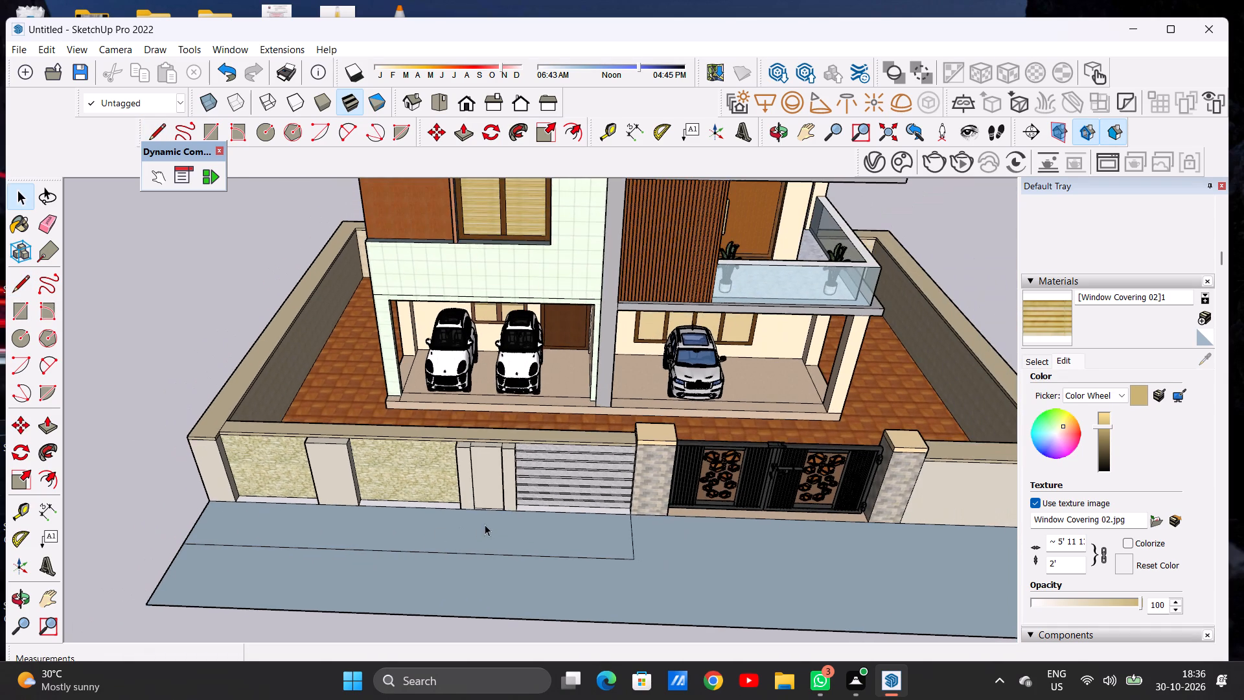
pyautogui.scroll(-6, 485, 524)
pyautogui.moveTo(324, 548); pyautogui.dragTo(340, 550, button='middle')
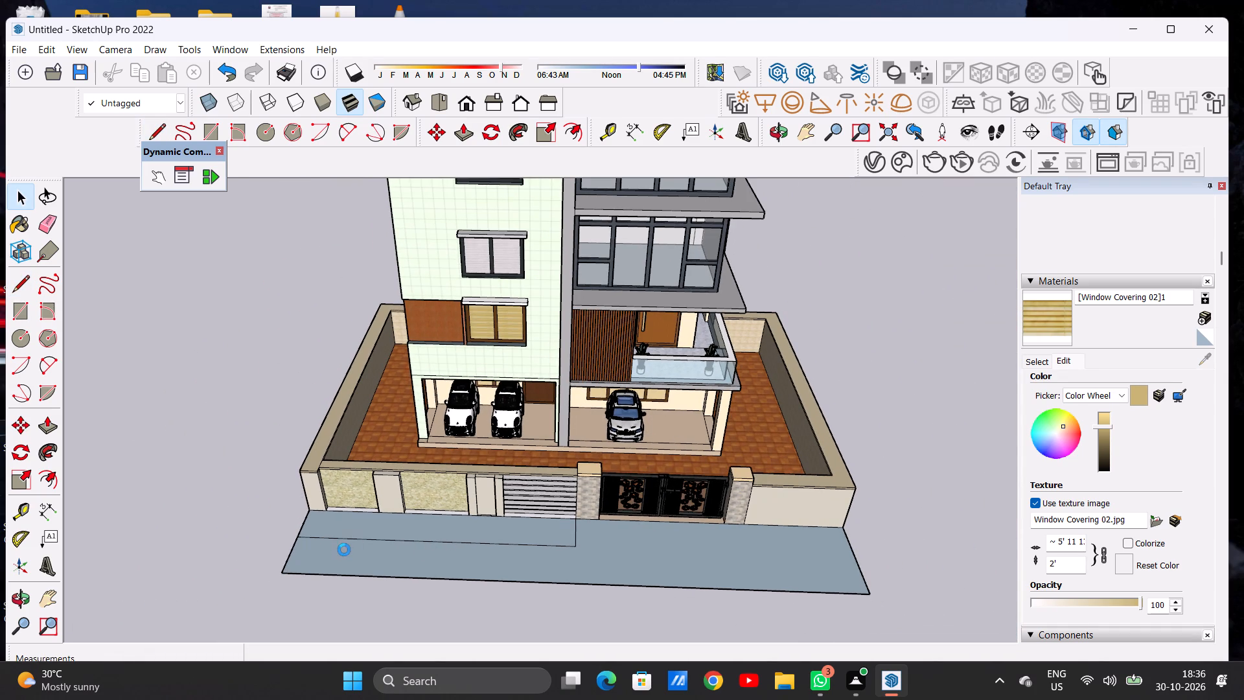
# Offset the outline of the narrow strip beside the boundary wall inward by about 3' 8".
pyautogui.scroll(-7, 371, 537)
pyautogui.moveTo(363, 555); pyautogui.dragTo(563, 552, button='middle')
pyautogui.moveTo(568, 552); pyautogui.dragTo(582, 548, button='middle')
pyautogui.moveTo(599, 543); pyautogui.dragTo(435, 554, button='middle')
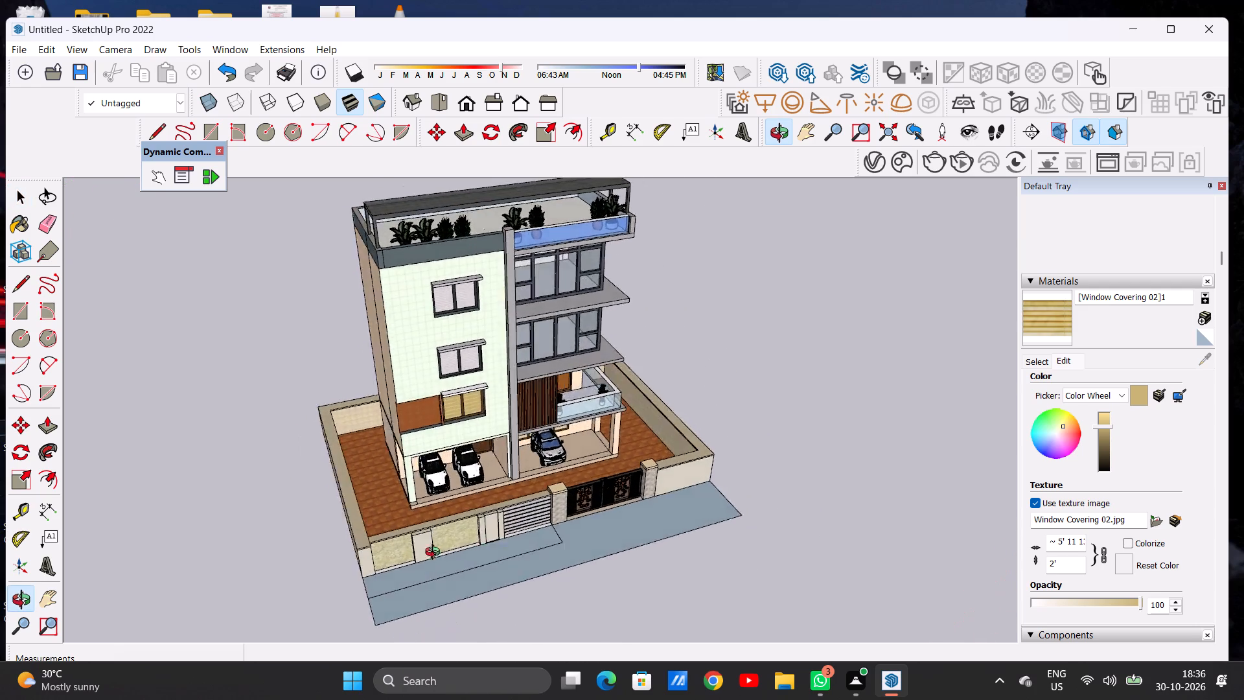
pyautogui.moveTo(435, 554); pyautogui.dragTo(346, 597, button='middle')
pyautogui.scroll(3, 379, 496)
pyautogui.scroll(-1, 380, 496)
pyautogui.scroll(10, 380, 496)
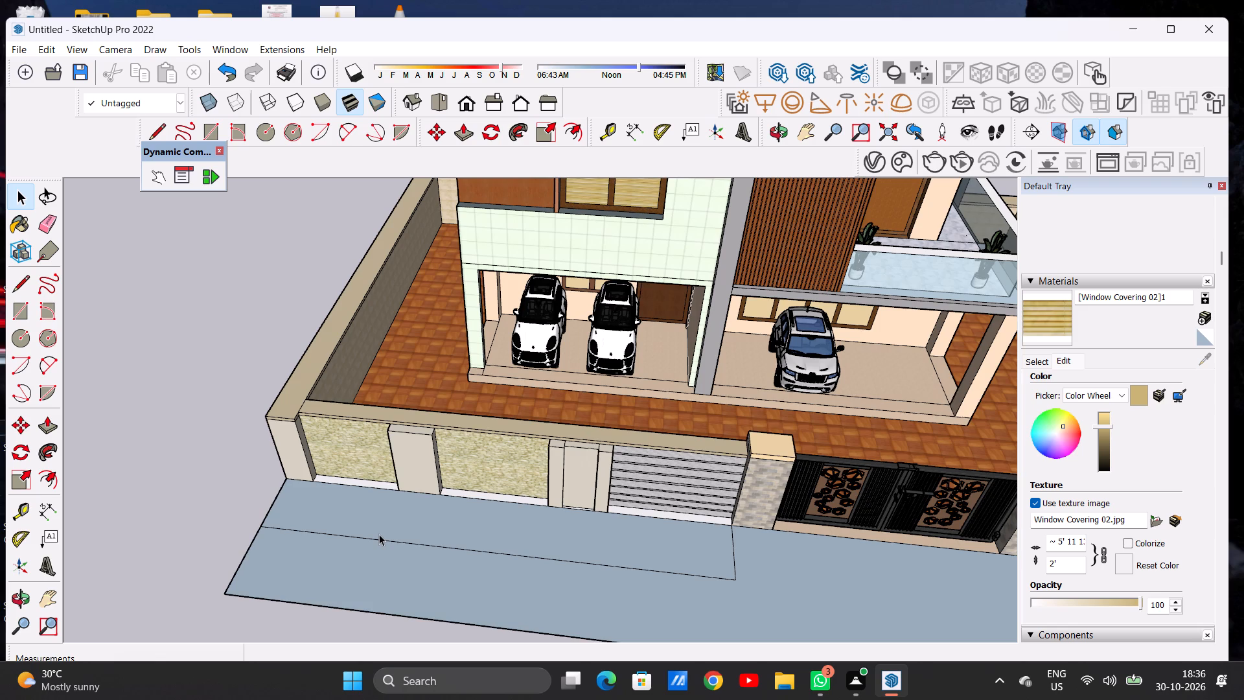
pyautogui.write('OF')
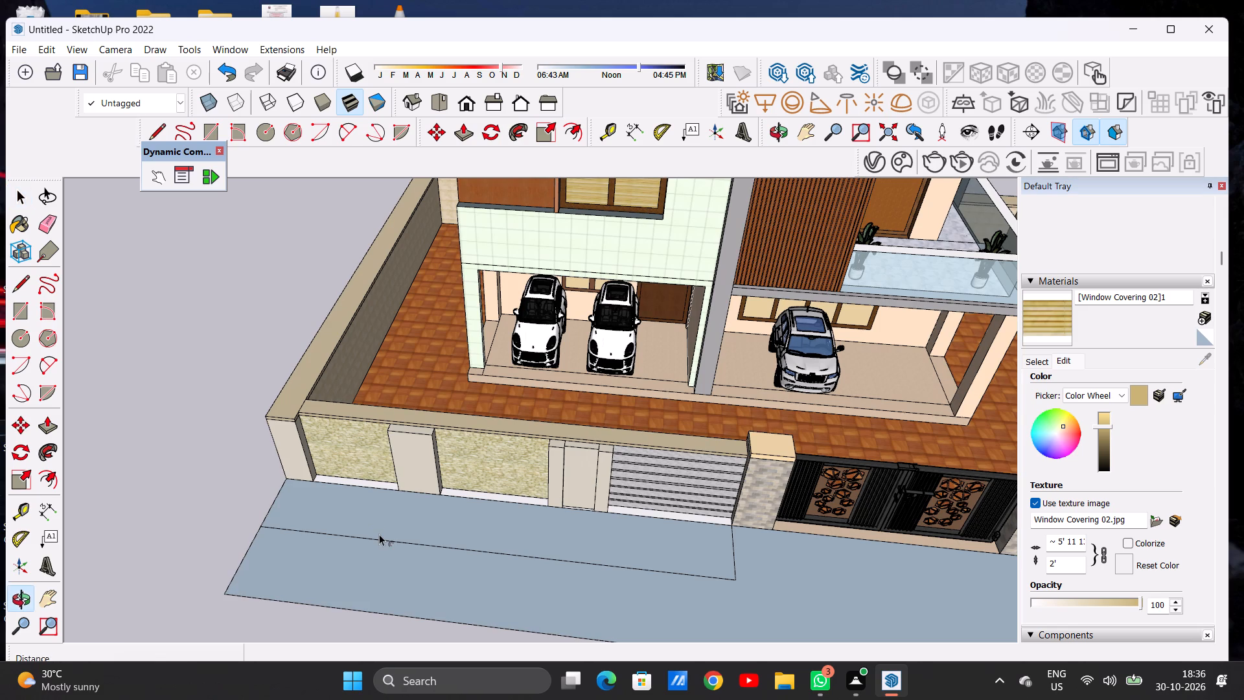
pyautogui.click(729, 528)
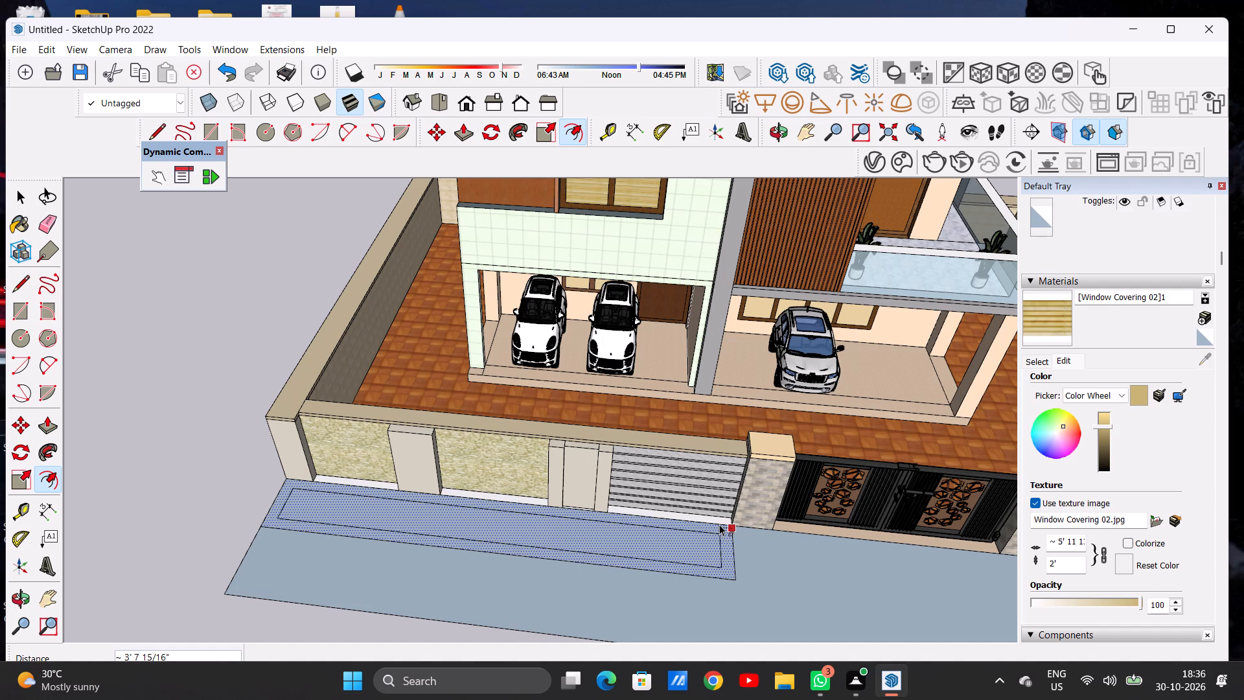
pyautogui.click(719, 524)
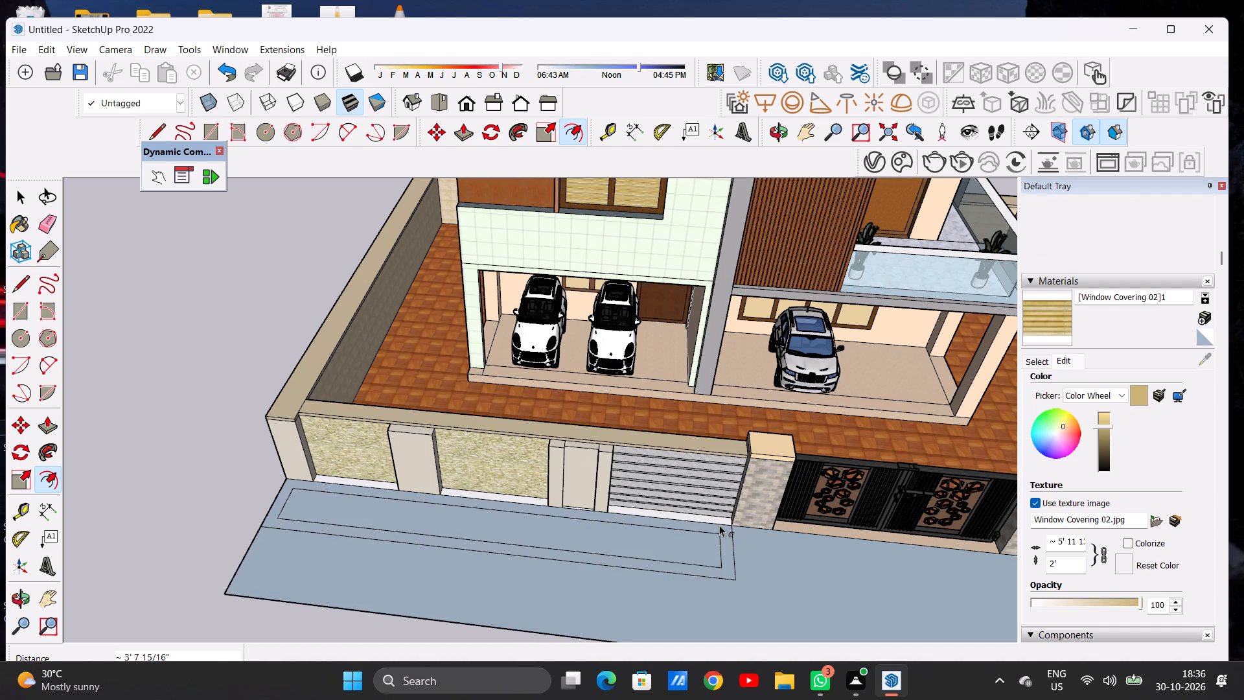
pyautogui.press('space')
# Push/Pull the border ring around the narrow strip up 1' 7" as a raised planter curb.
pyautogui.scroll(-4, 669, 559)
pyautogui.moveTo(675, 569); pyautogui.dragTo(680, 538, button='middle')
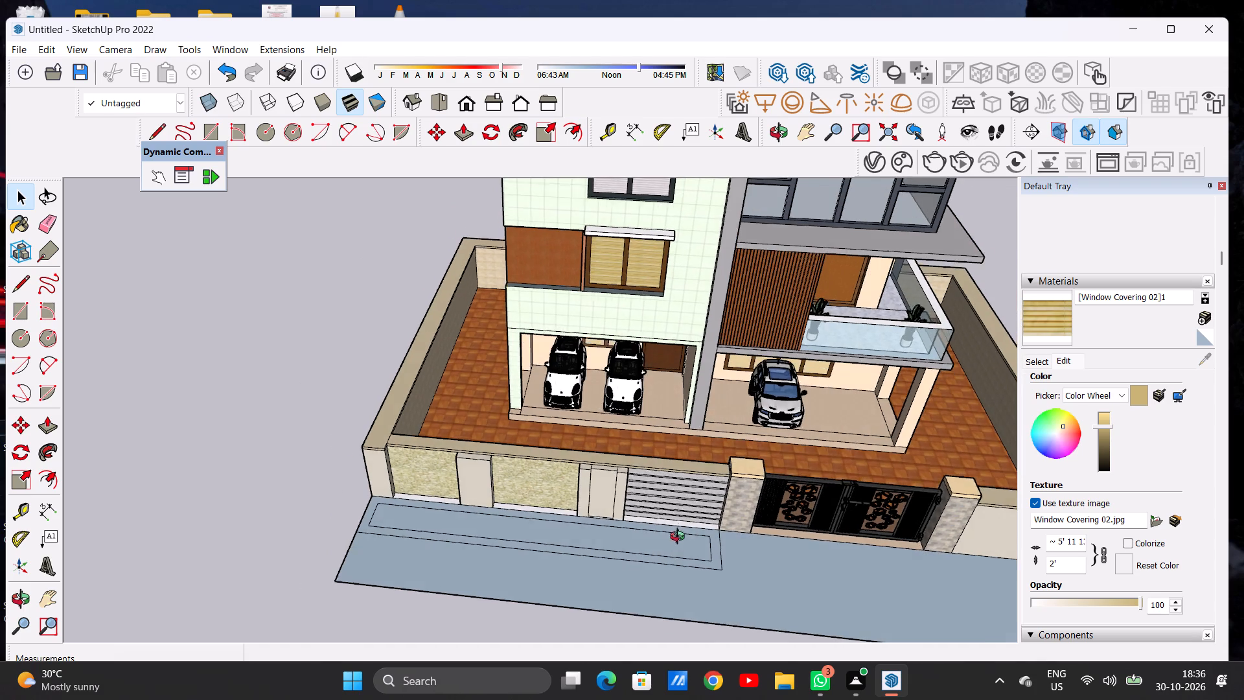
pyautogui.moveTo(680, 538); pyautogui.dragTo(682, 530, button='middle')
pyautogui.scroll(9, 713, 550)
pyautogui.press('p')
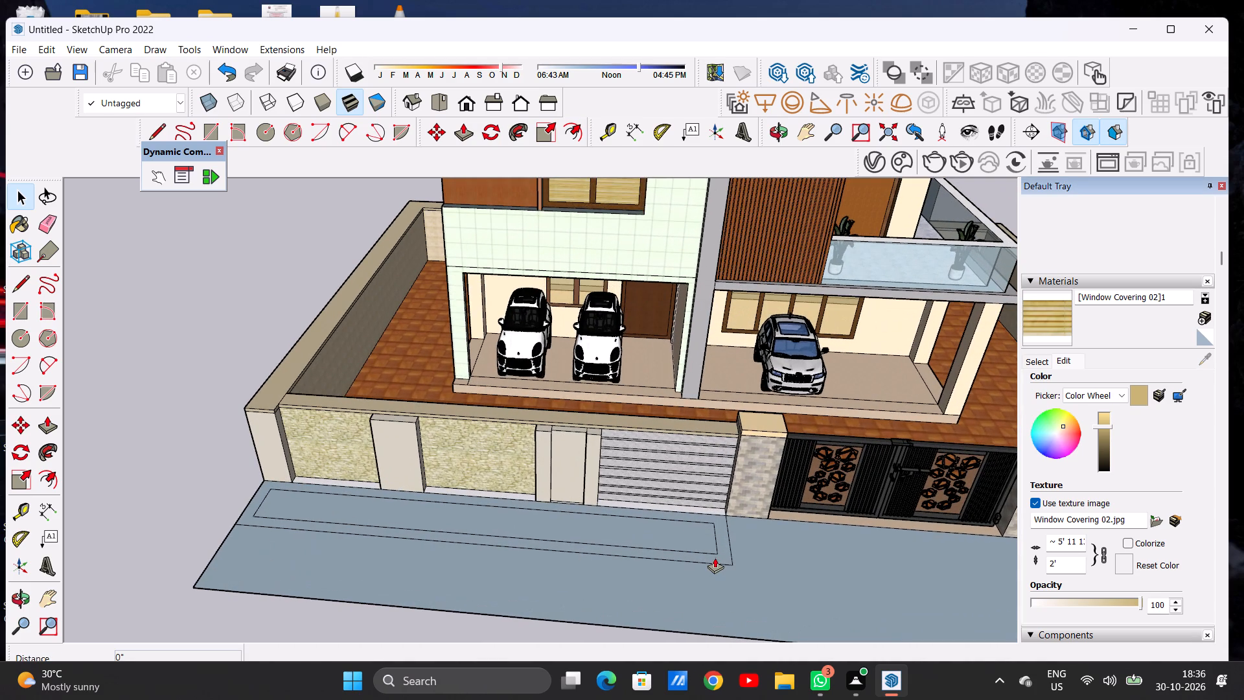
pyautogui.scroll(2, 730, 544)
pyautogui.scroll(-1, 725, 546)
pyautogui.scroll(4, 725, 546)
pyautogui.click(726, 548)
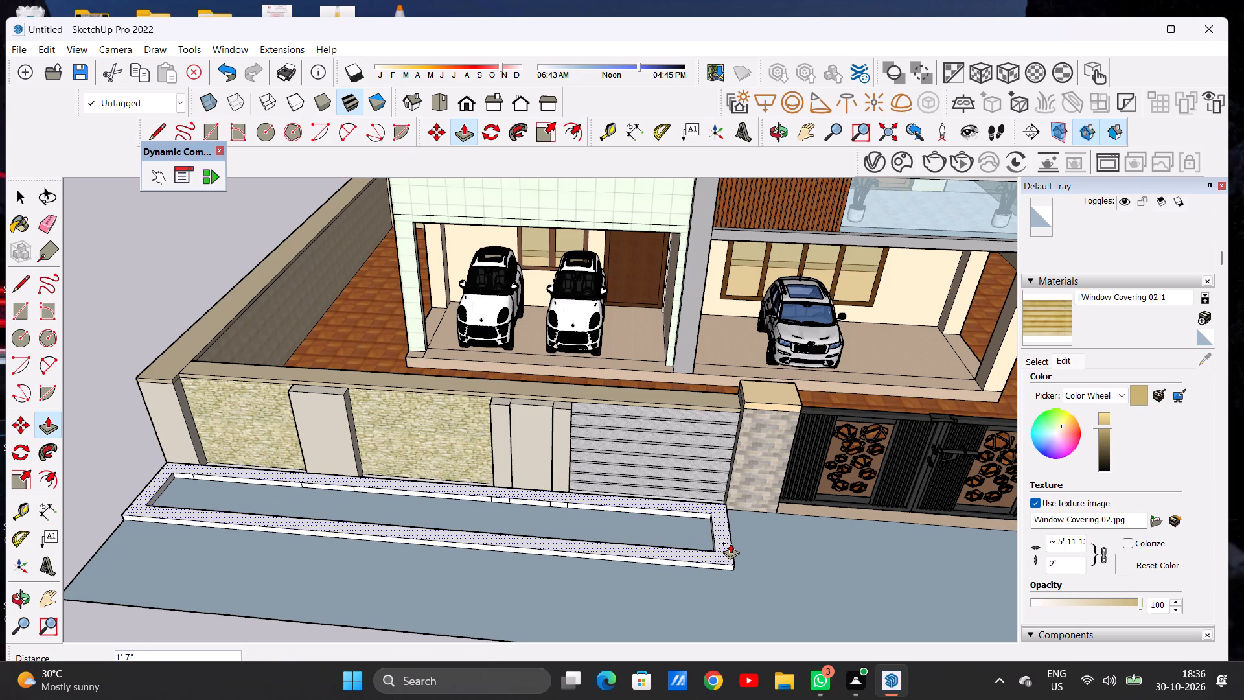
pyautogui.click(730, 543)
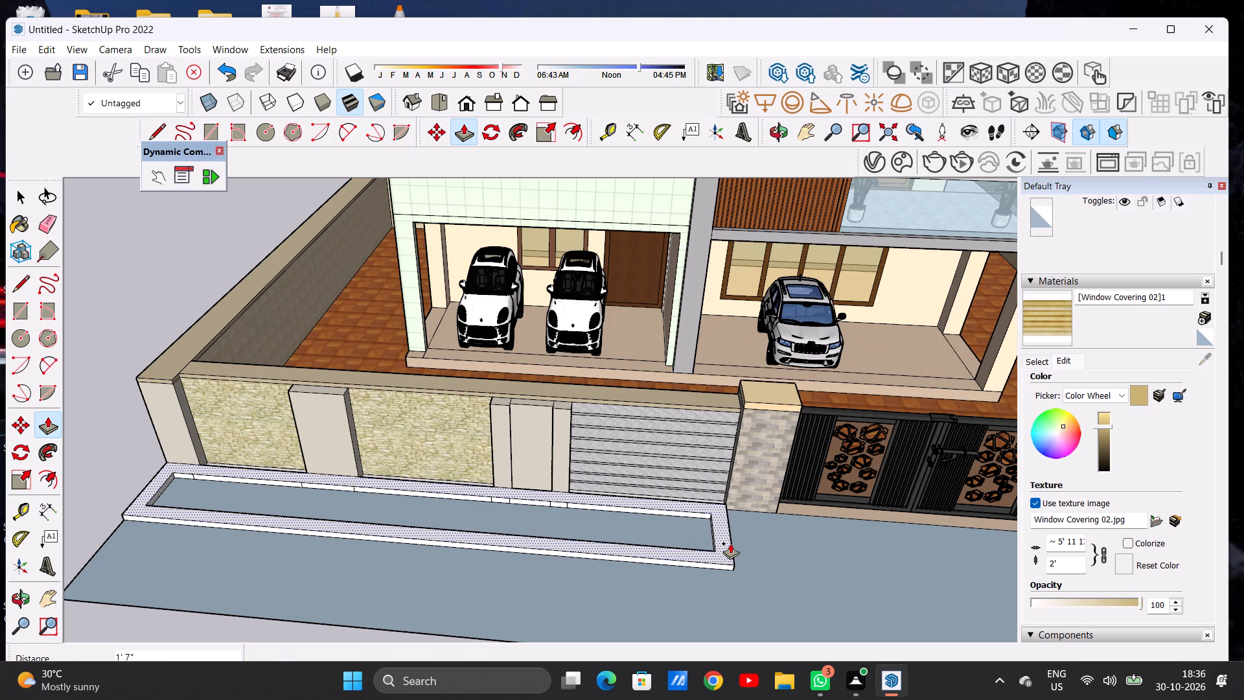
pyautogui.press('space')
# Erase the stray short vertical edges along the inner face of the planter curb on the boundary wall side.
pyautogui.scroll(5, 410, 504)
pyautogui.scroll(-1, 297, 500)
pyautogui.scroll(3, 266, 500)
pyautogui.press('e')
pyautogui.scroll(10, 122, 472)
pyautogui.scroll(-1, 102, 465)
pyautogui.scroll(3, 102, 465)
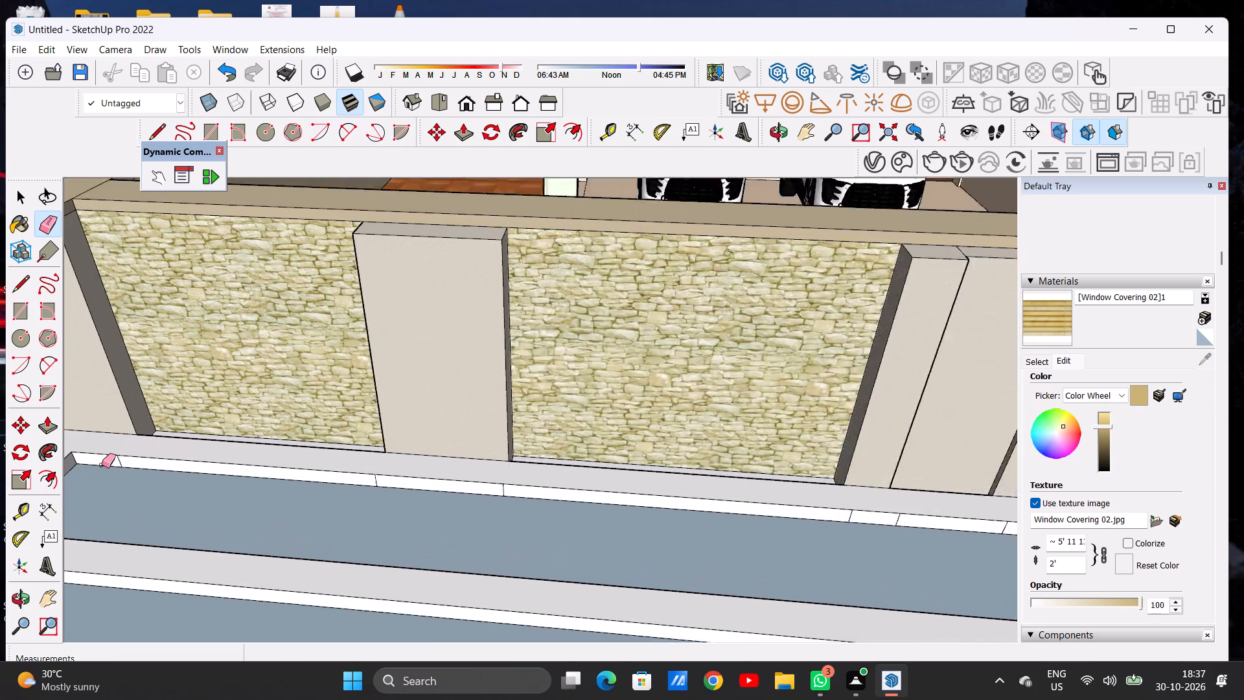
pyautogui.scroll(1, 102, 465)
pyautogui.moveTo(106, 457); pyautogui.dragTo(130, 463)
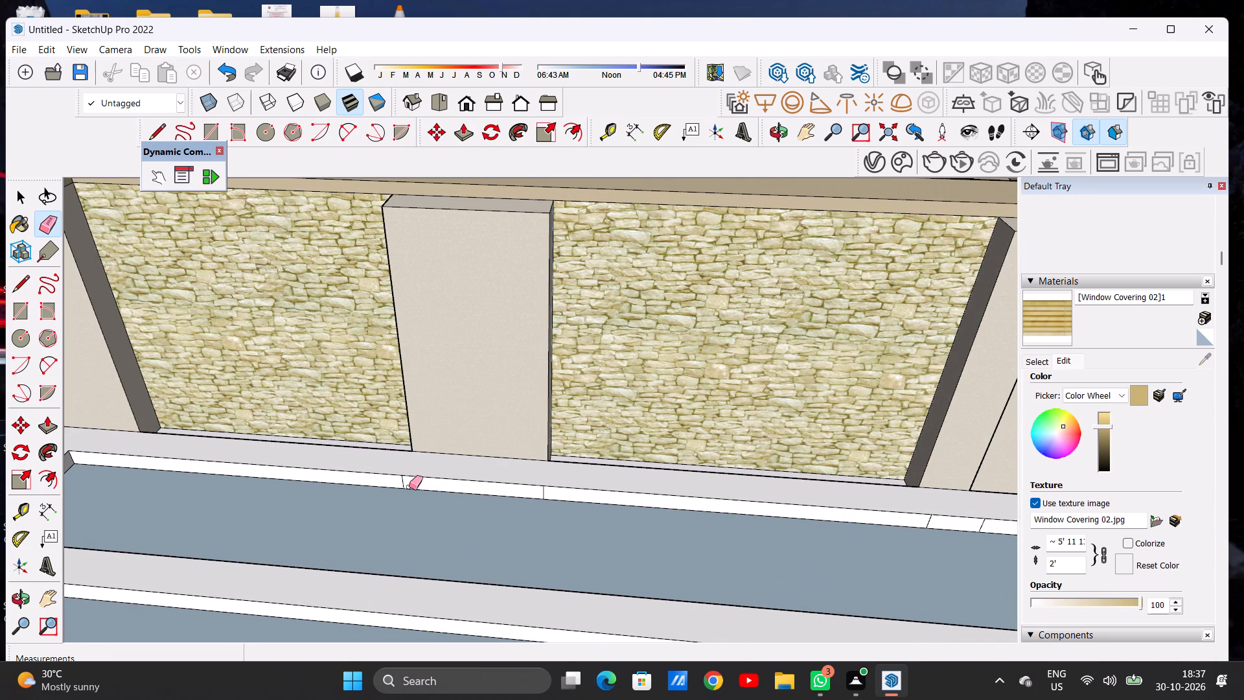
pyautogui.click(404, 484)
pyautogui.moveTo(552, 491); pyautogui.dragTo(537, 493)
pyautogui.scroll(-5, 475, 489)
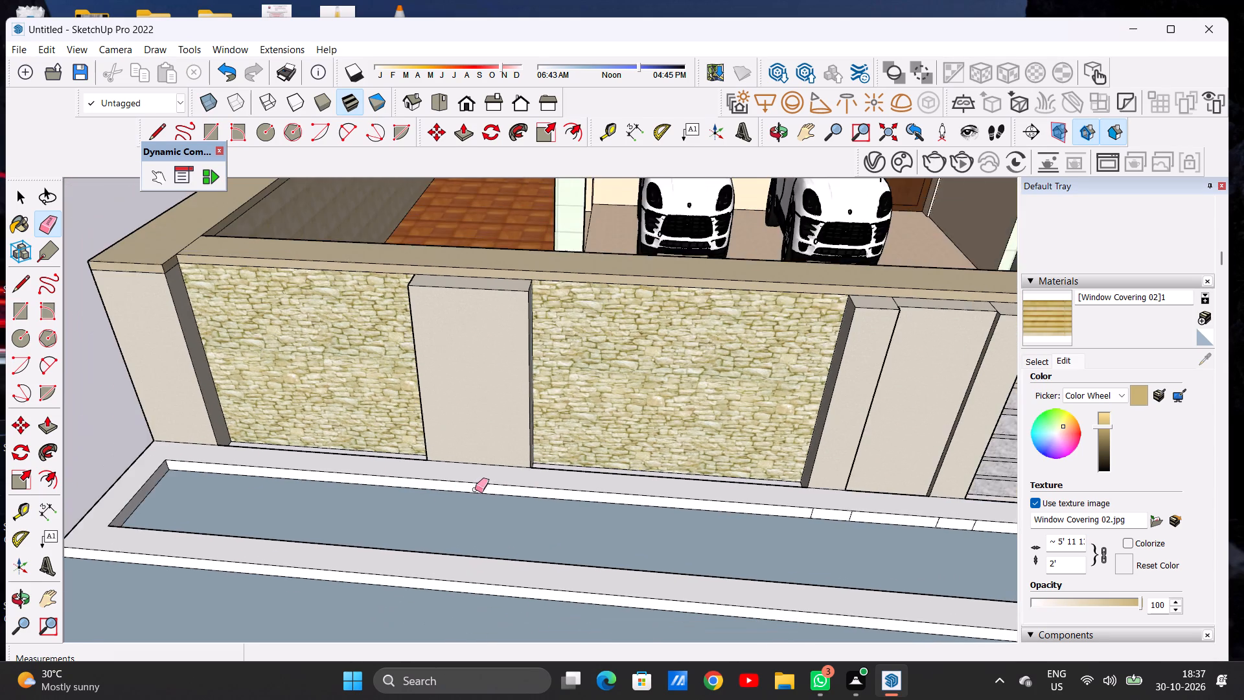
pyautogui.scroll(-4, 458, 485)
pyautogui.scroll(13, 860, 522)
pyautogui.scroll(-1, 855, 520)
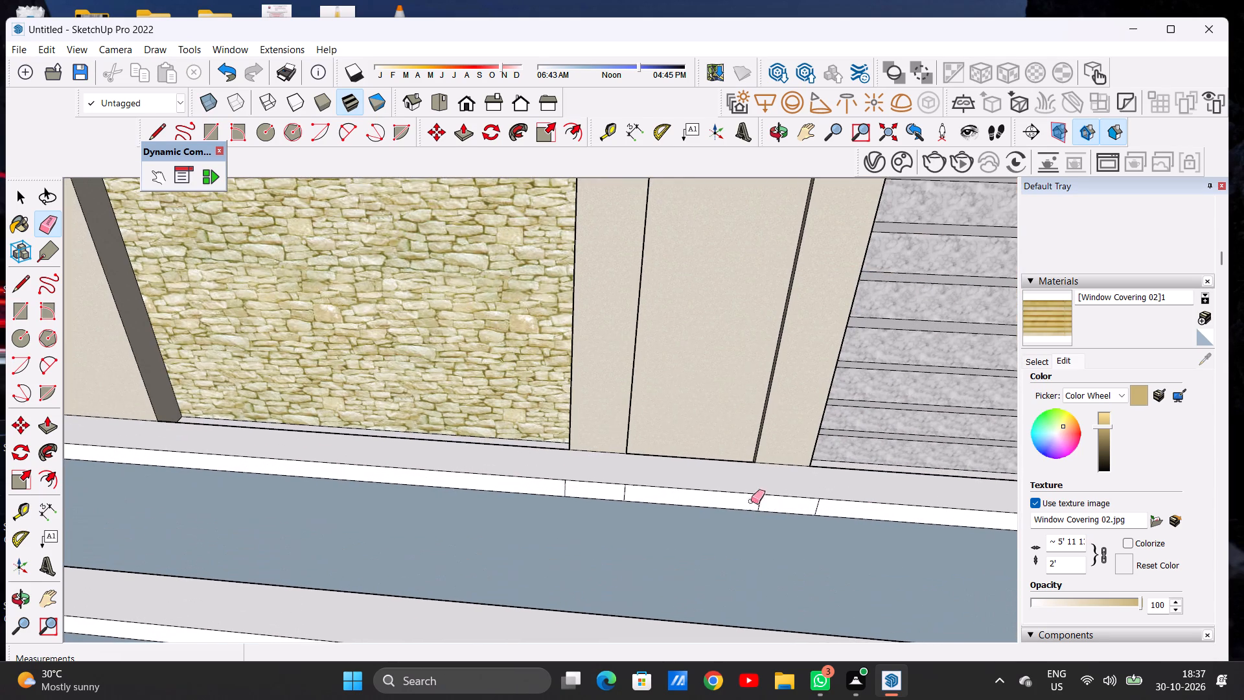
pyautogui.moveTo(562, 485); pyautogui.dragTo(579, 491)
pyautogui.moveTo(632, 496); pyautogui.dragTo(620, 493)
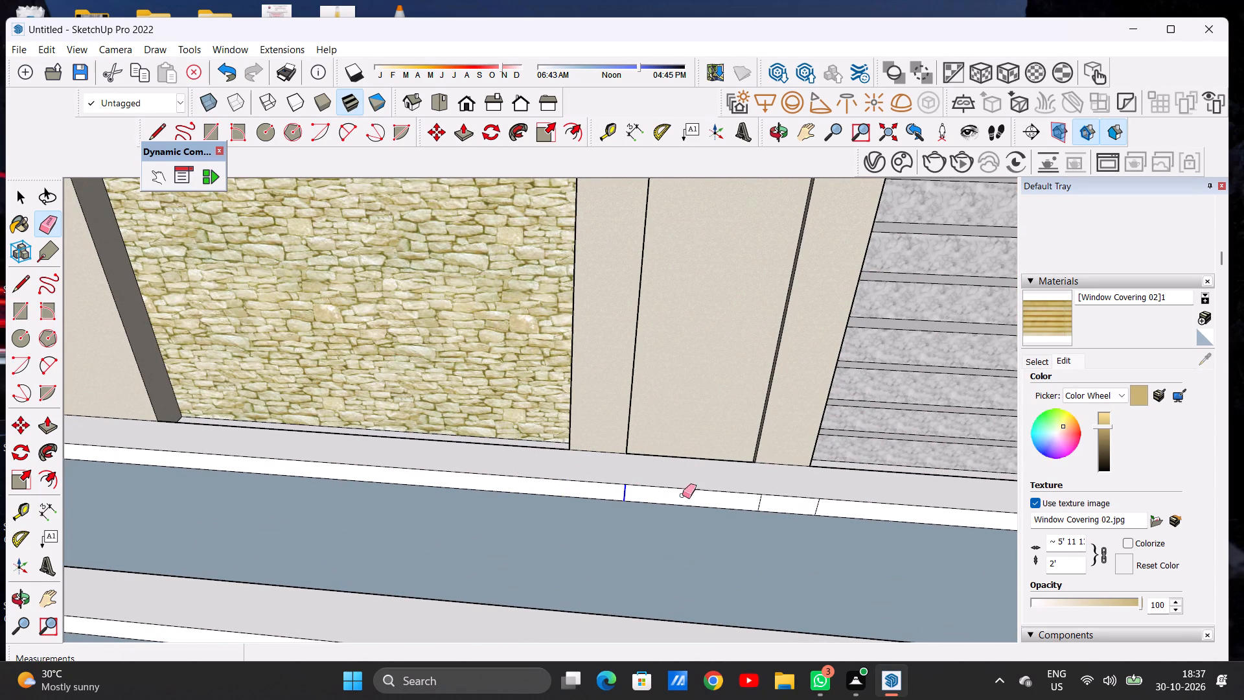
pyautogui.moveTo(766, 504); pyautogui.dragTo(750, 504)
pyautogui.moveTo(824, 511); pyautogui.dragTo(817, 511)
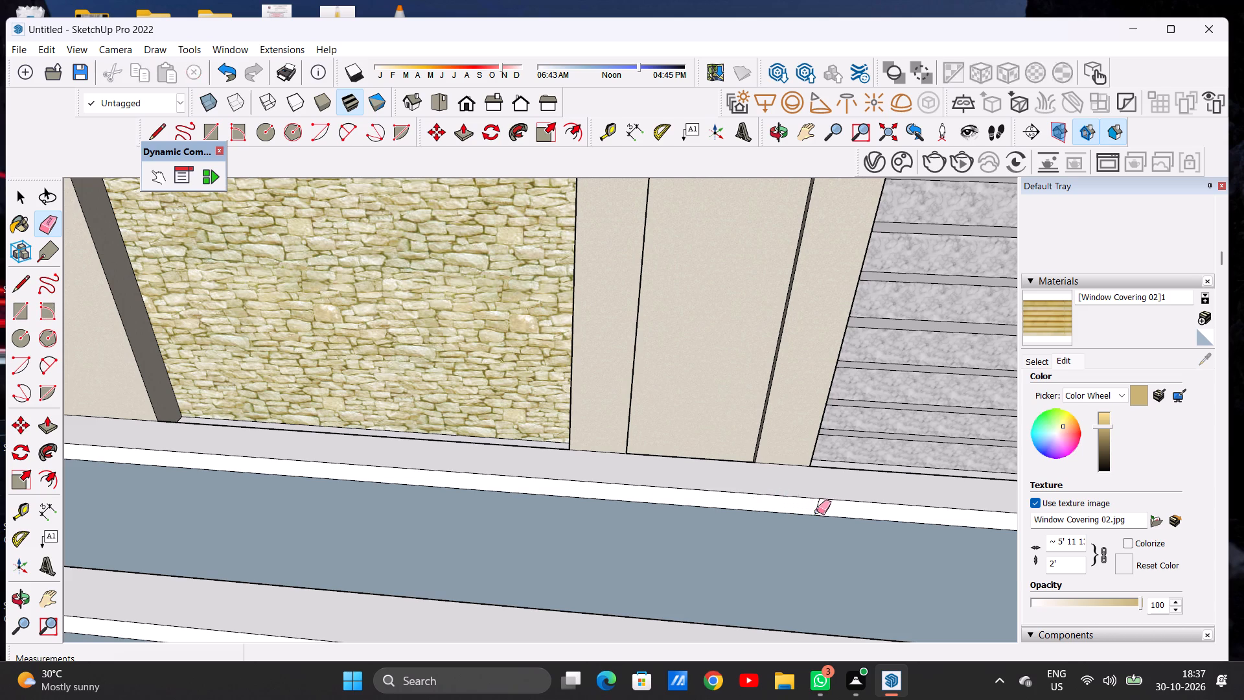
pyautogui.moveTo(817, 511); pyautogui.dragTo(815, 510)
pyautogui.scroll(-2, 700, 505)
pyautogui.scroll(1, 700, 505)
pyautogui.scroll(-3, 700, 505)
pyautogui.scroll(-12, 637, 479)
pyautogui.scroll(-4, 577, 480)
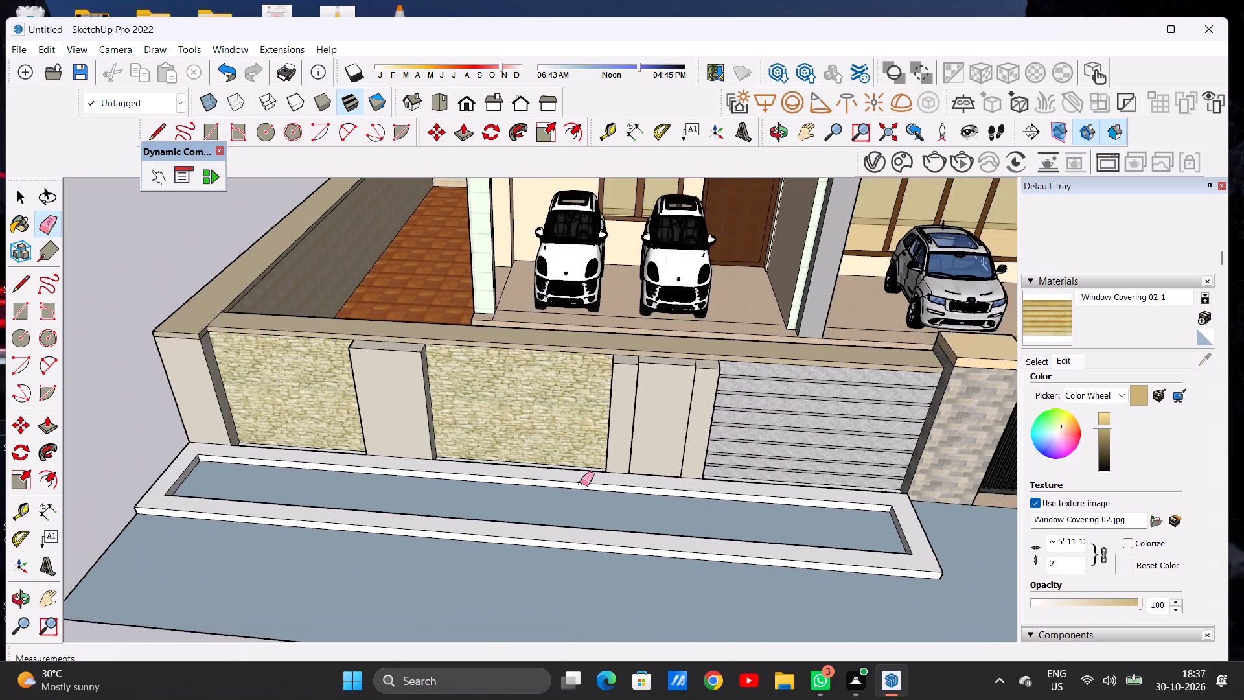
pyautogui.scroll(-12, 581, 483)
pyautogui.press('space')
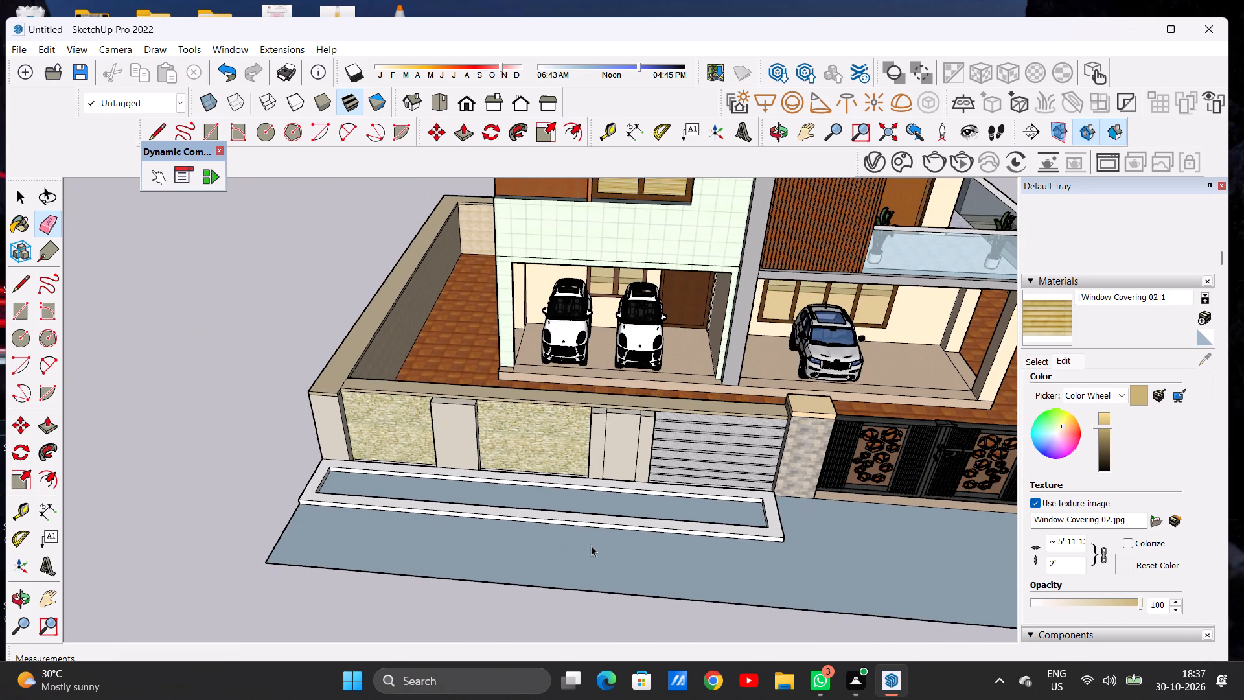
# Paint the planter bed inside the curb with Grass Dark Green from the Landscaping, Fencing and Vegetation materials.
pyautogui.moveTo(633, 537); pyautogui.dragTo(629, 482, button='middle')
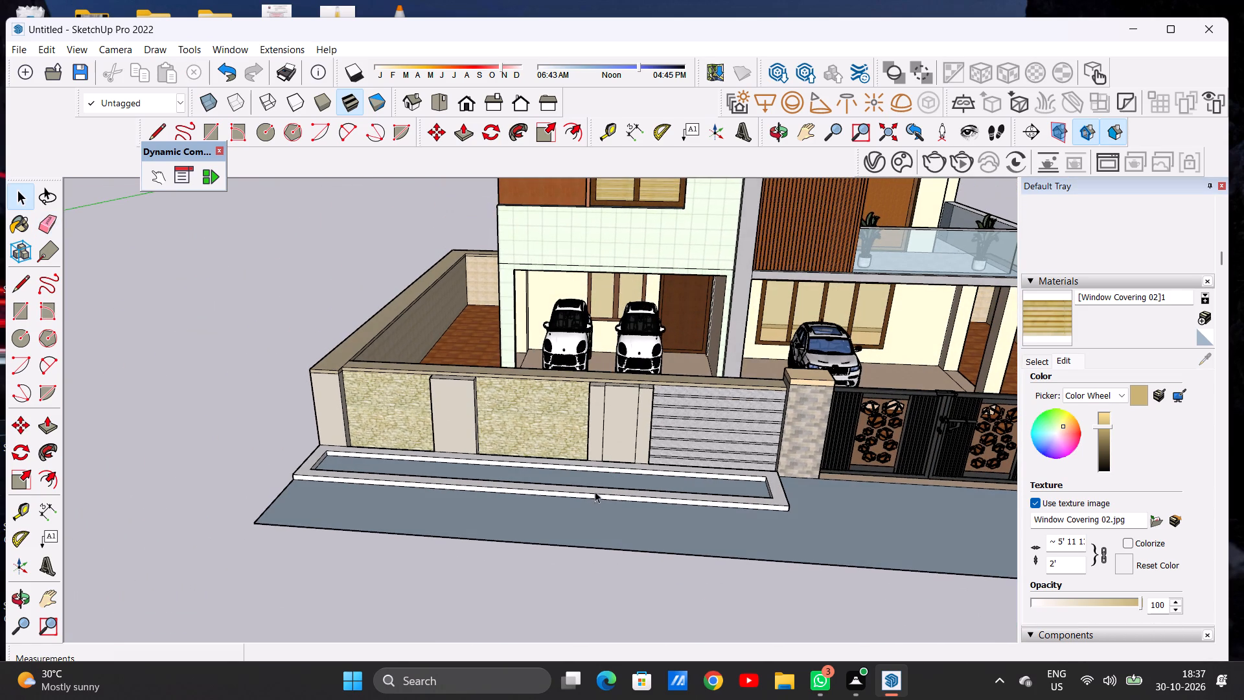
pyautogui.click(1035, 361)
pyautogui.click(1107, 380)
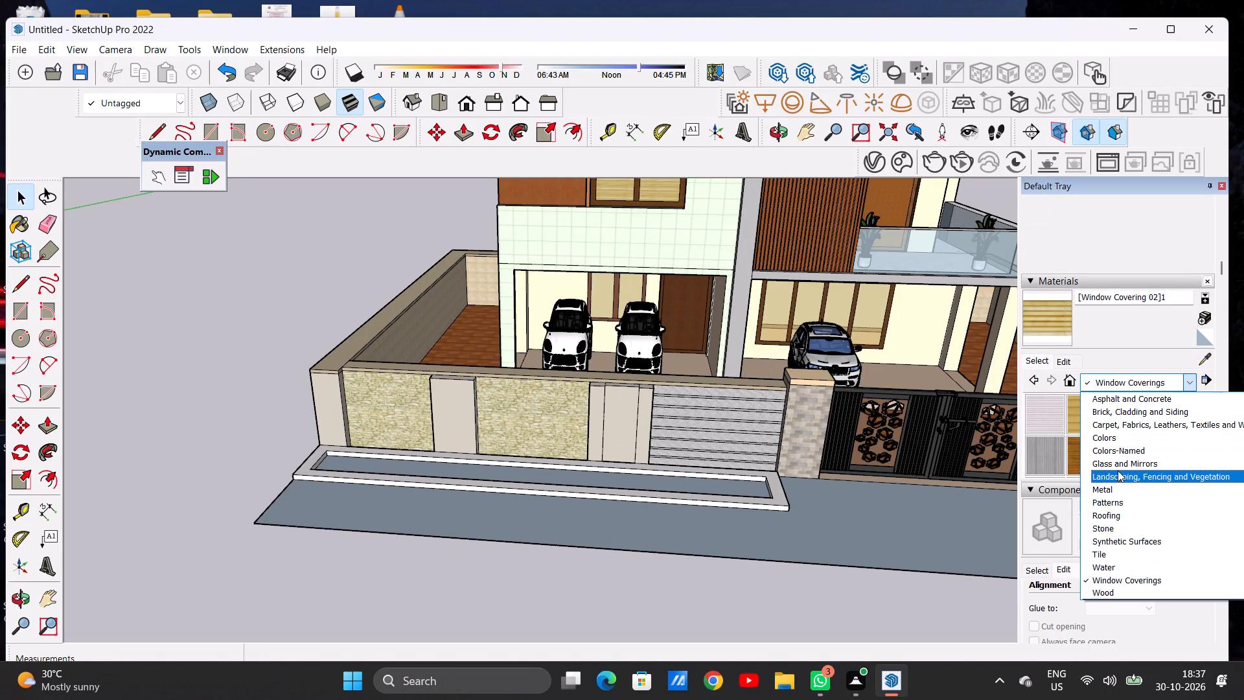
pyautogui.click(1118, 474)
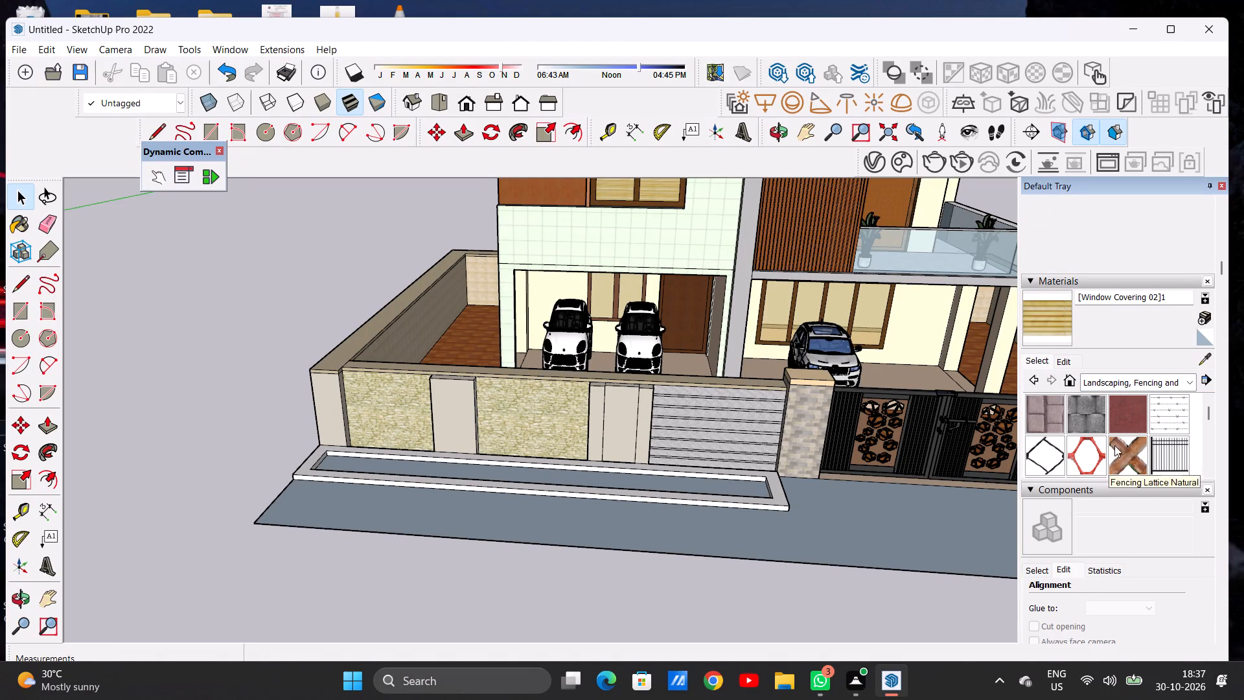
pyautogui.scroll(-1, 1113, 442)
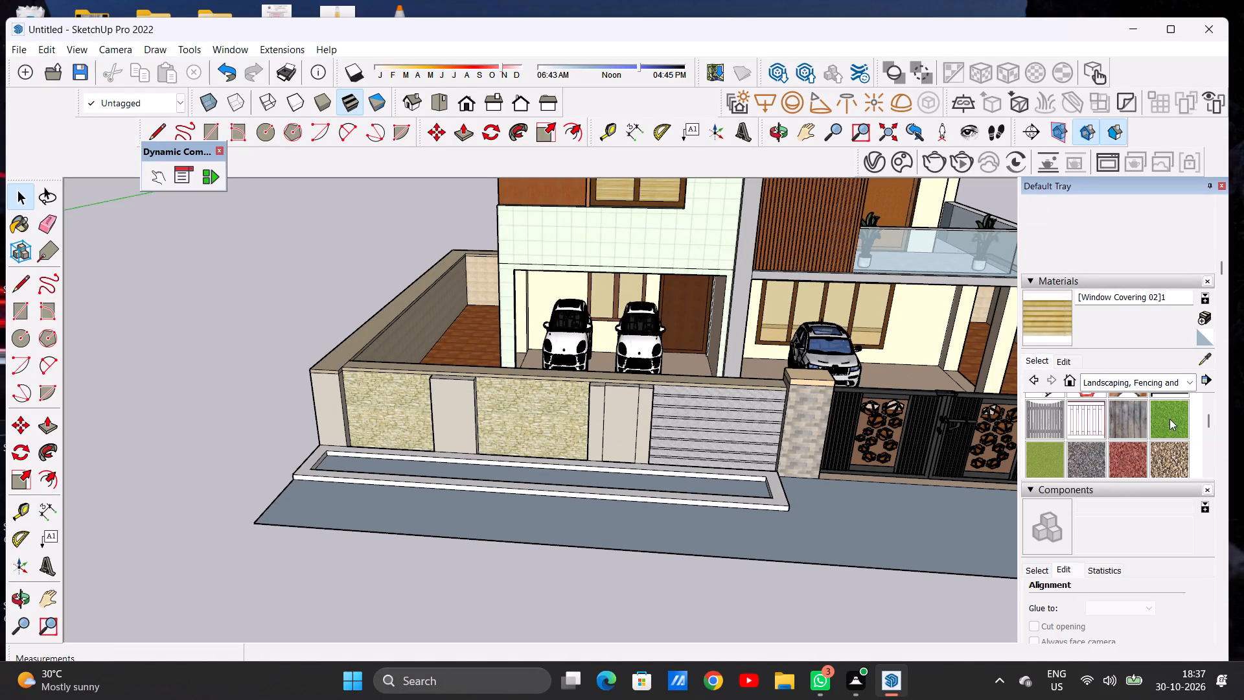
pyautogui.click(1169, 419)
pyautogui.click(700, 485)
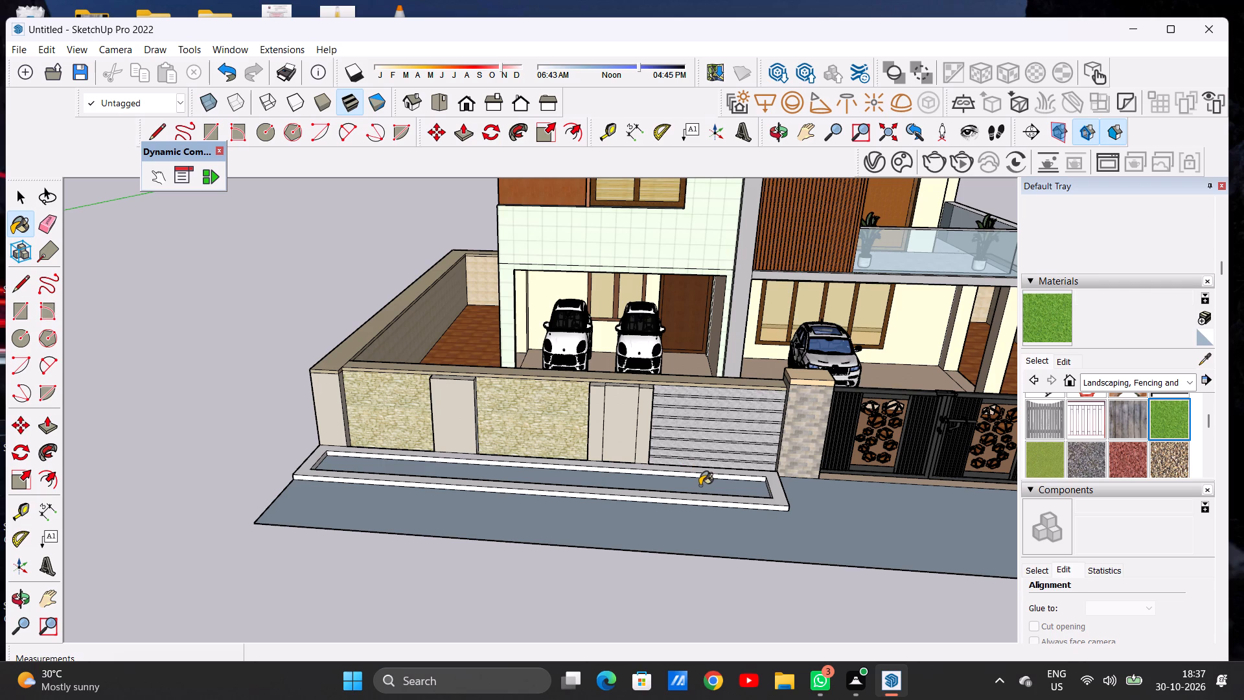
pyautogui.scroll(1, 722, 487)
pyautogui.scroll(-1, 722, 487)
pyautogui.scroll(7, 722, 487)
pyautogui.scroll(-1, 722, 487)
pyautogui.scroll(15, 722, 487)
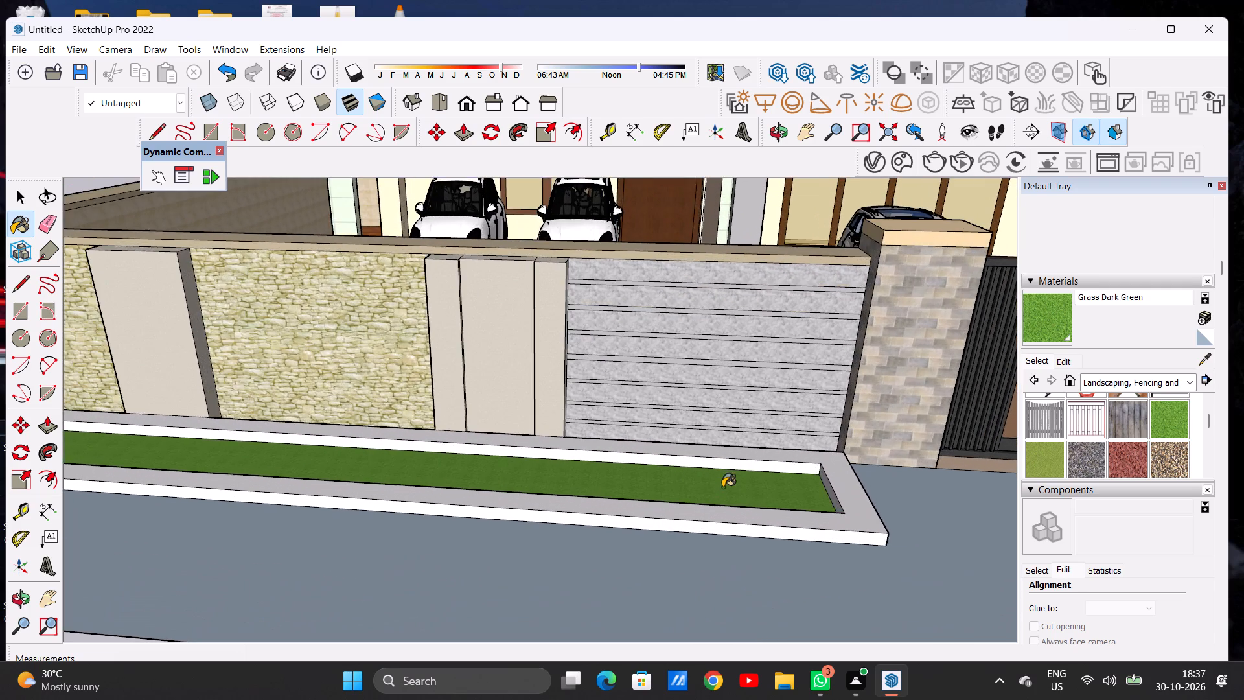
pyautogui.scroll(4, 722, 487)
pyautogui.press('space')
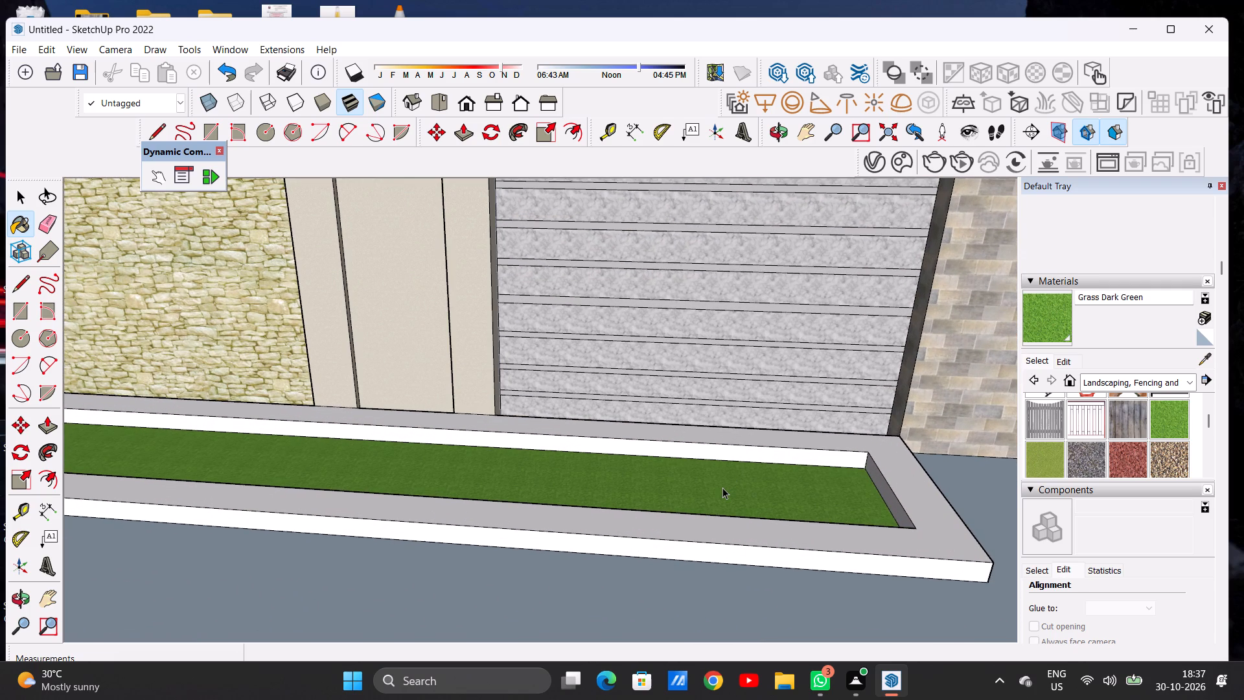
# Push/Pull the grass bed inside the curb up by about 1' 7/16".
pyautogui.press('p')
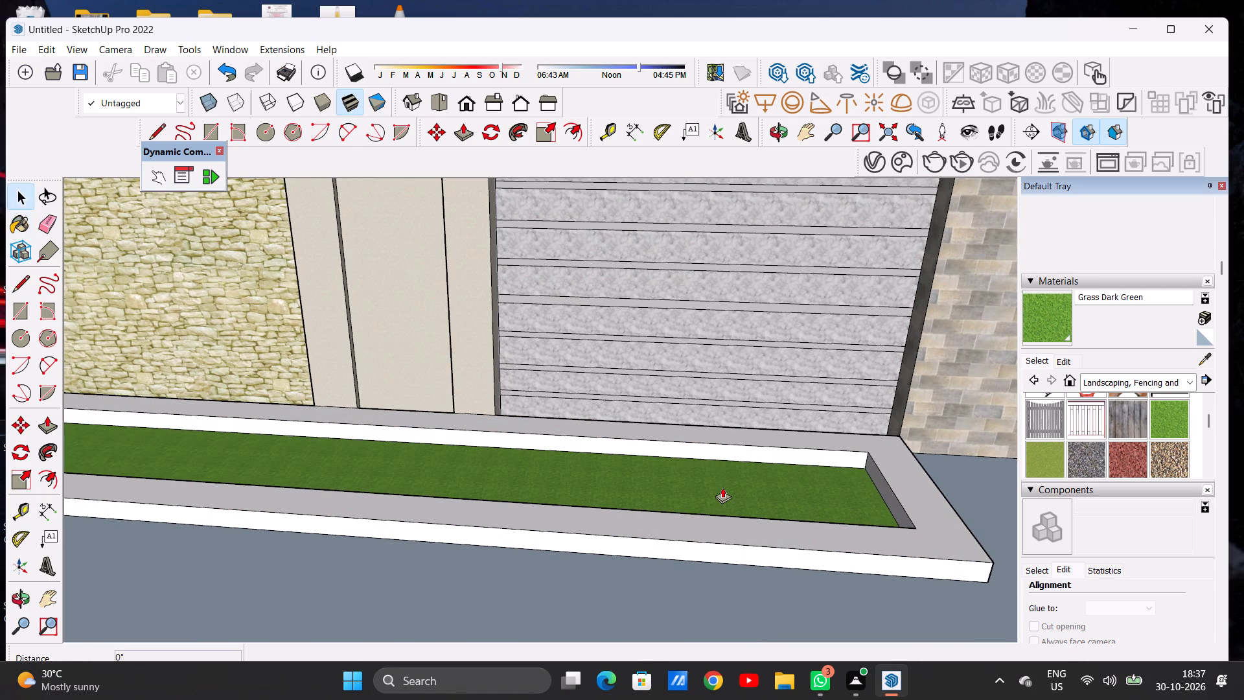
pyautogui.click(733, 486)
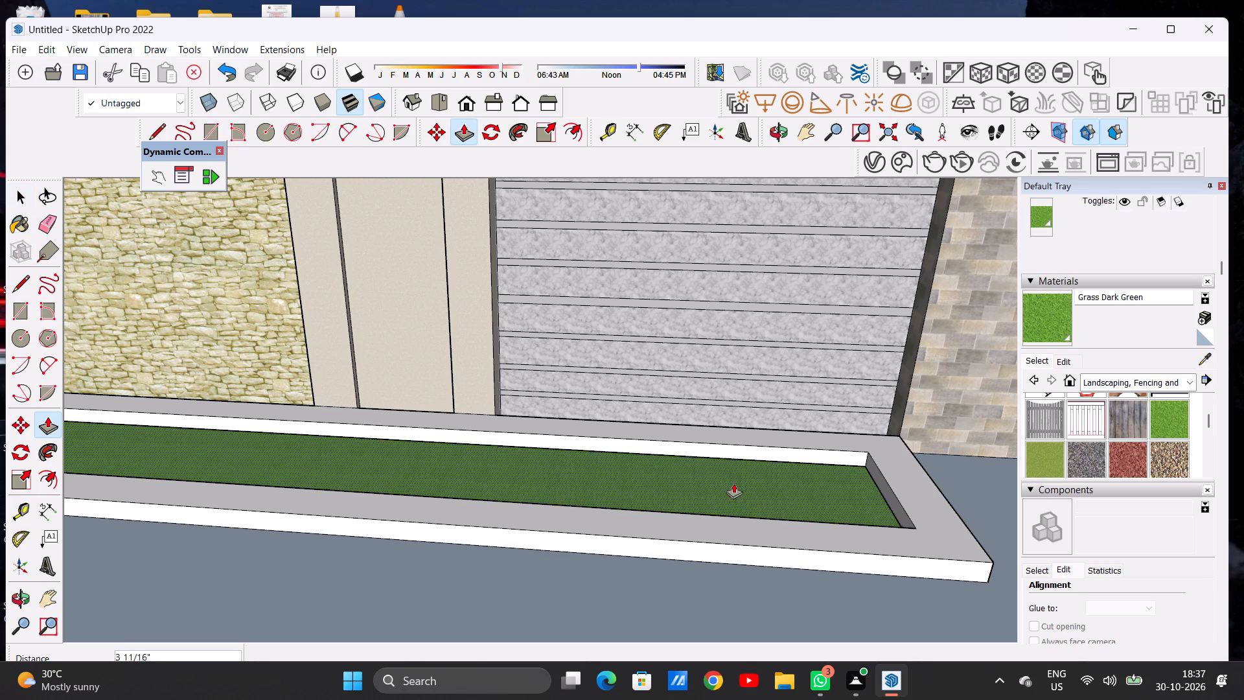
pyautogui.click(739, 476)
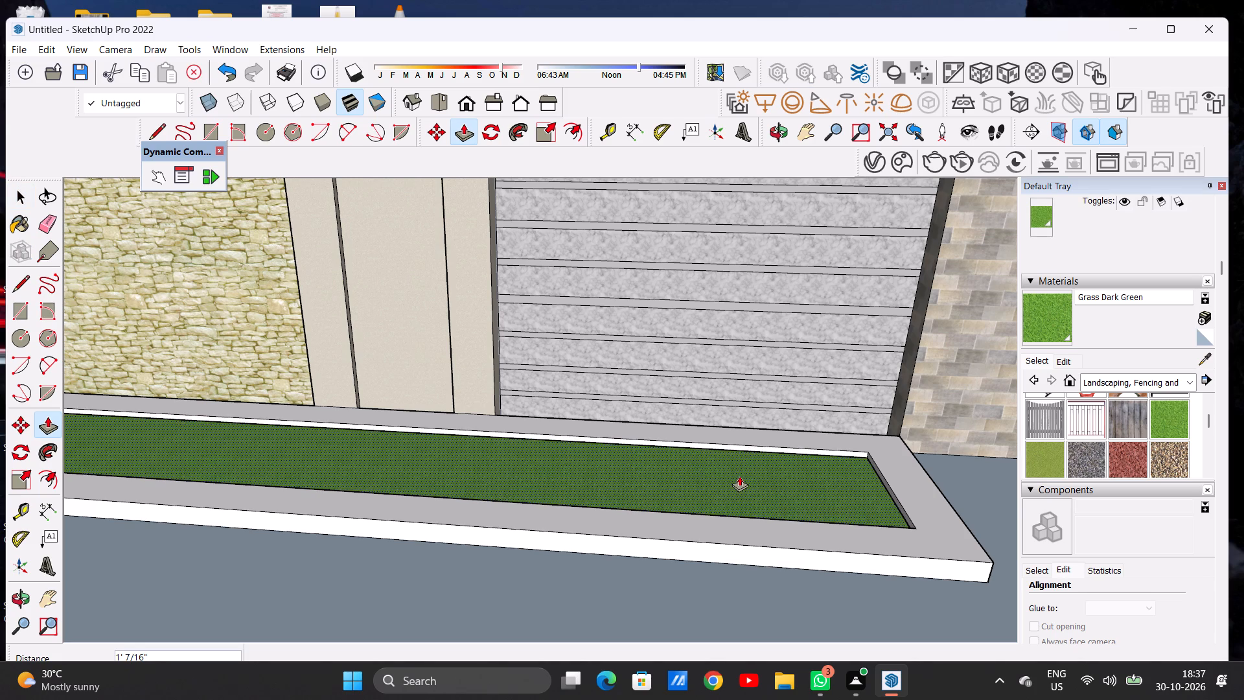
pyautogui.press('space')
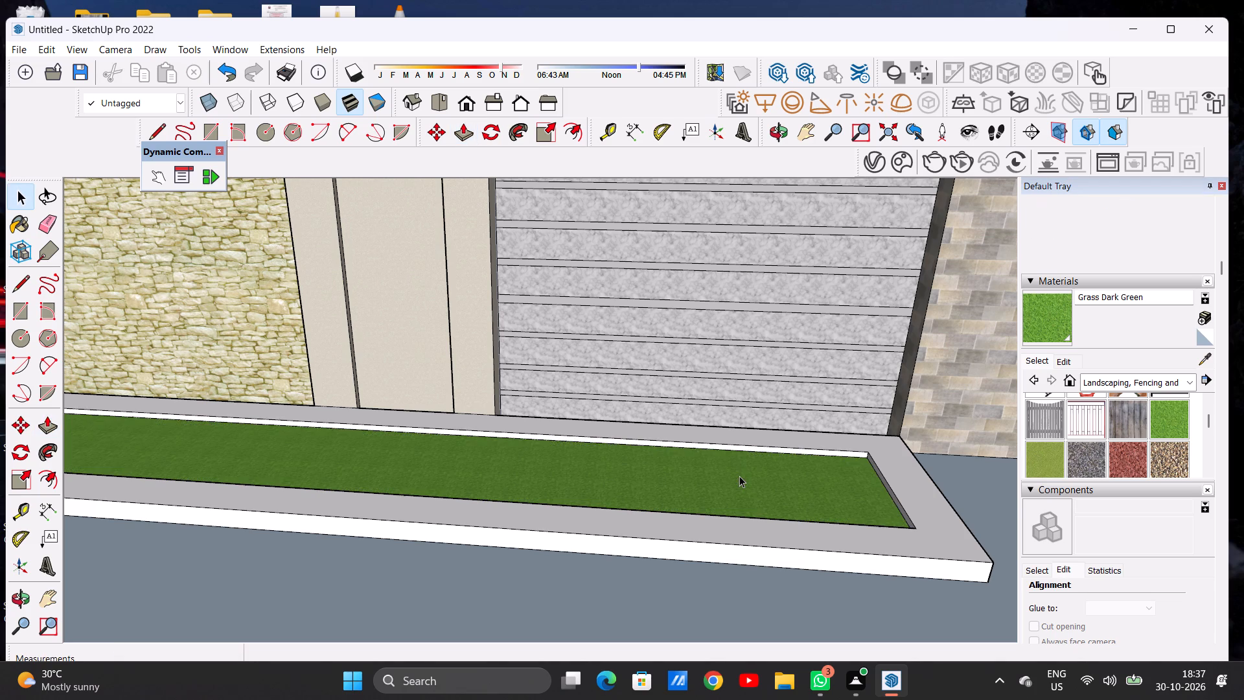
# Examine the grass planter and the ground strip against the boundary wall and gate, from low, underside and elevated views.
pyautogui.scroll(-4, 680, 478)
pyautogui.scroll(-15, 628, 487)
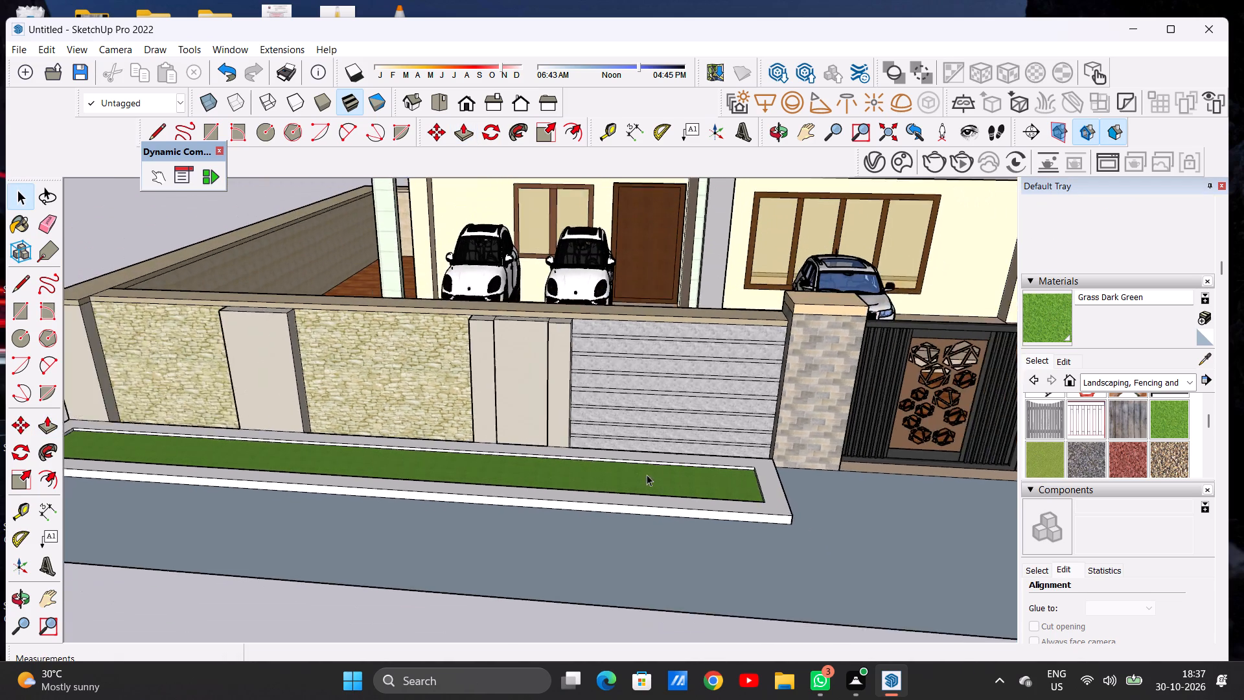
pyautogui.scroll(-8, 647, 474)
pyautogui.scroll(-1, 680, 553)
pyautogui.moveTo(679, 592); pyautogui.dragTo(701, 476, button='middle')
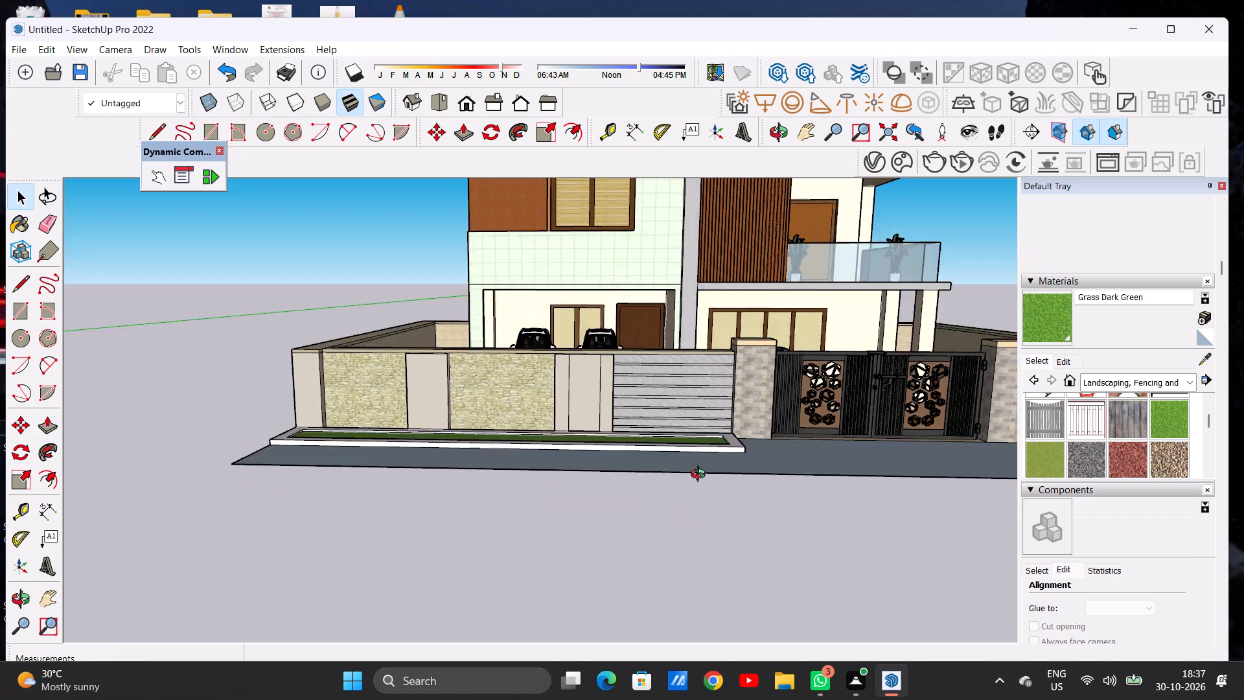
pyautogui.moveTo(701, 476); pyautogui.dragTo(711, 440, button='middle')
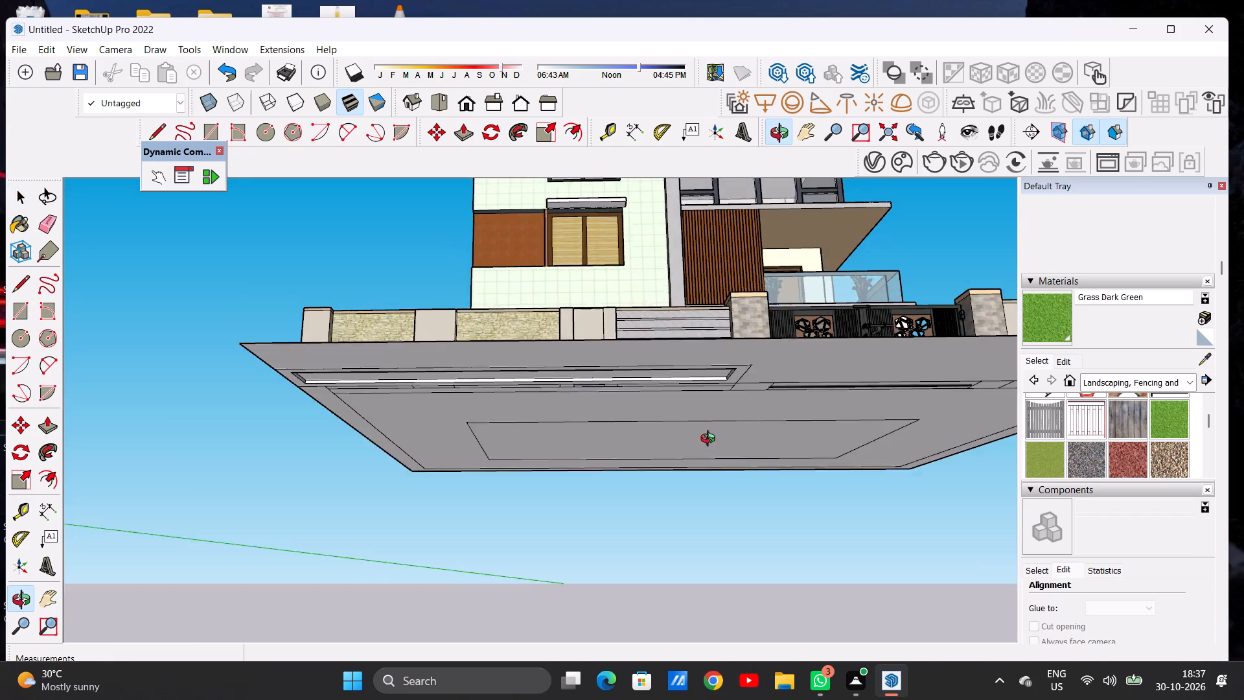
pyautogui.moveTo(711, 440); pyautogui.dragTo(682, 583, button='middle')
pyautogui.scroll(-7, 644, 452)
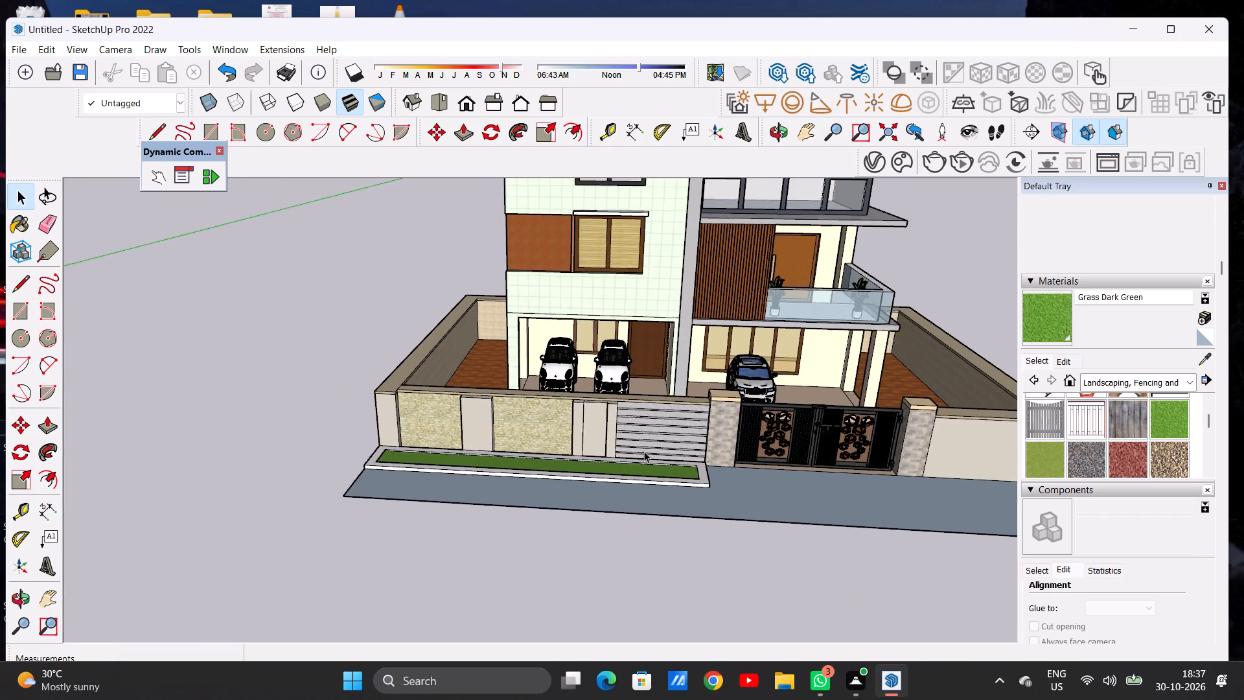
pyautogui.moveTo(645, 471); pyautogui.dragTo(658, 541, button='middle')
pyautogui.scroll(10, 656, 482)
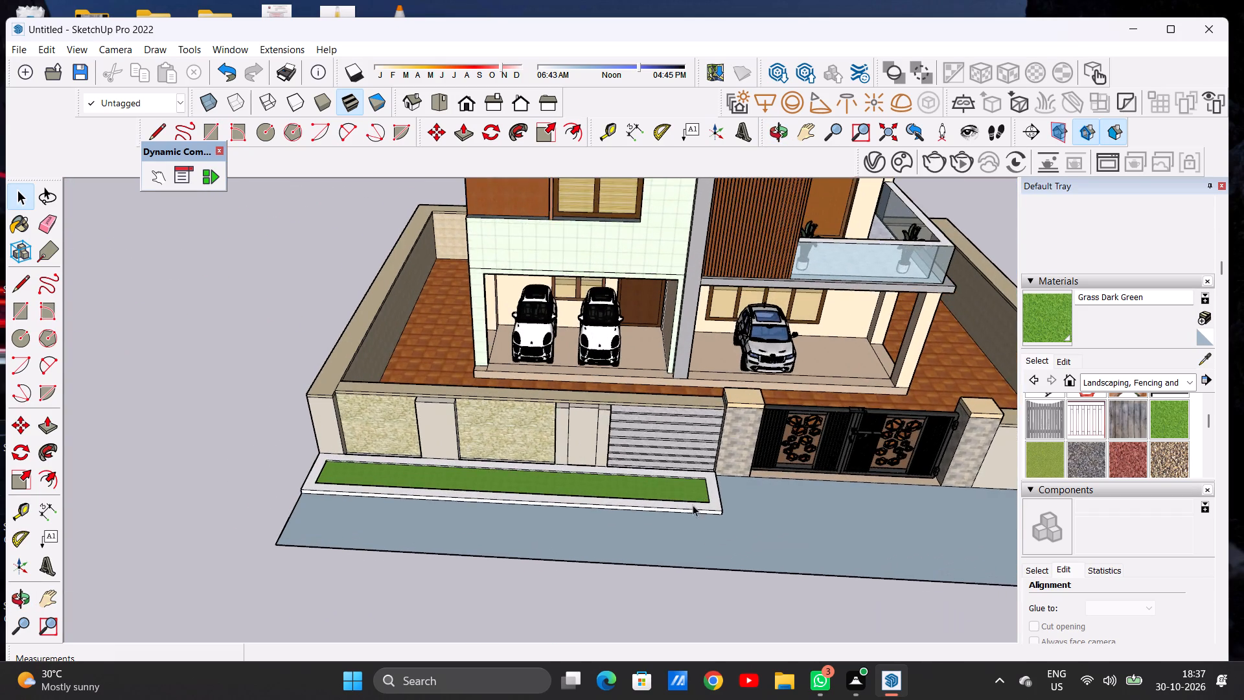
pyautogui.scroll(5, 693, 505)
pyautogui.scroll(-7, 428, 498)
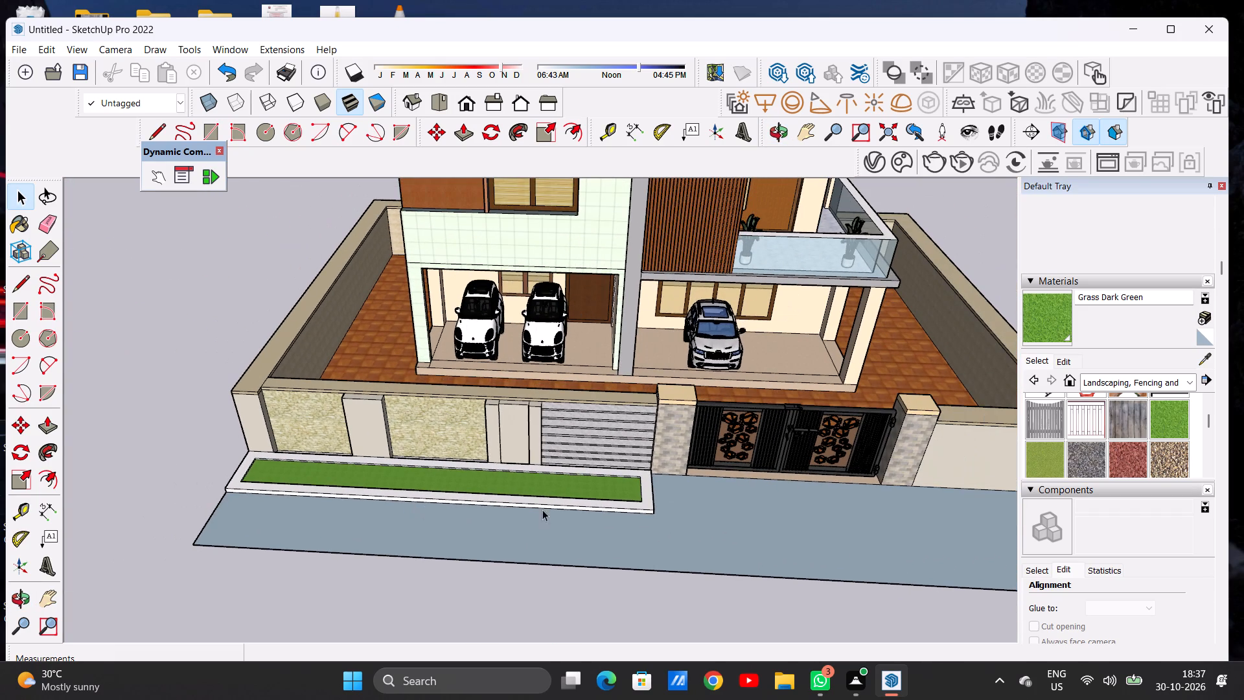
pyautogui.scroll(-12, 520, 494)
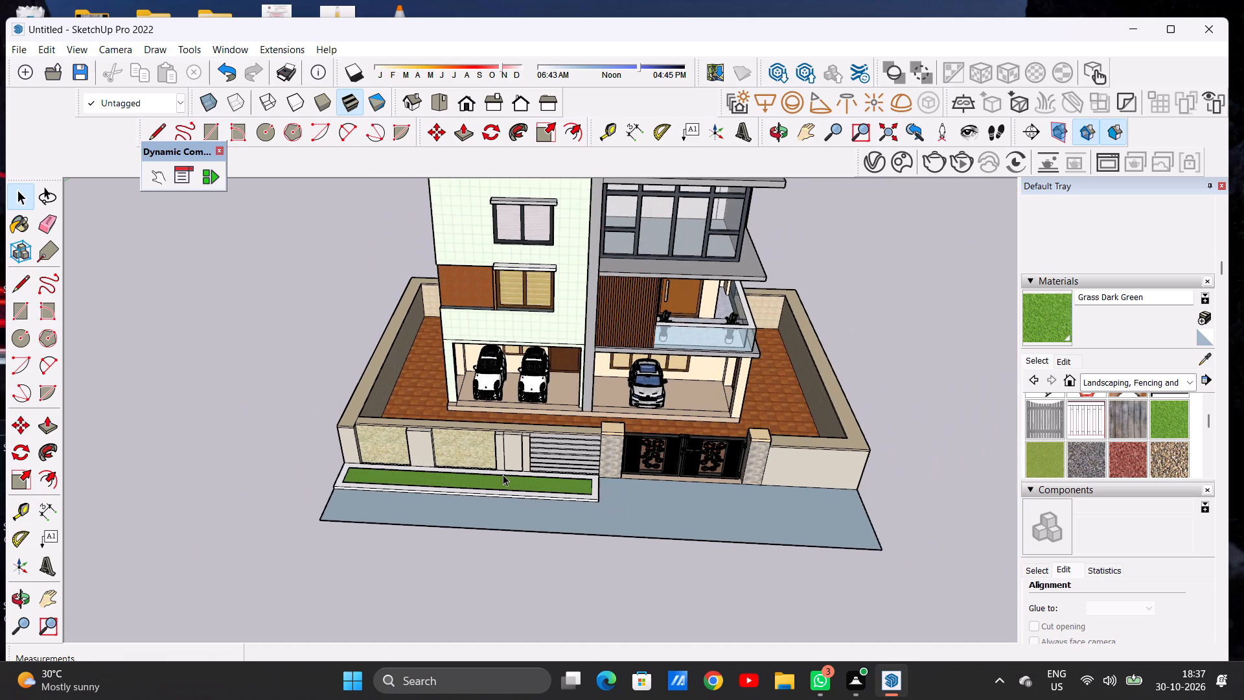
# Paint the ground strip in front of the boundary wall with Rough Square Concrete Block from the Brick, Cladding and Siding materials.
pyautogui.scroll(6, 658, 533)
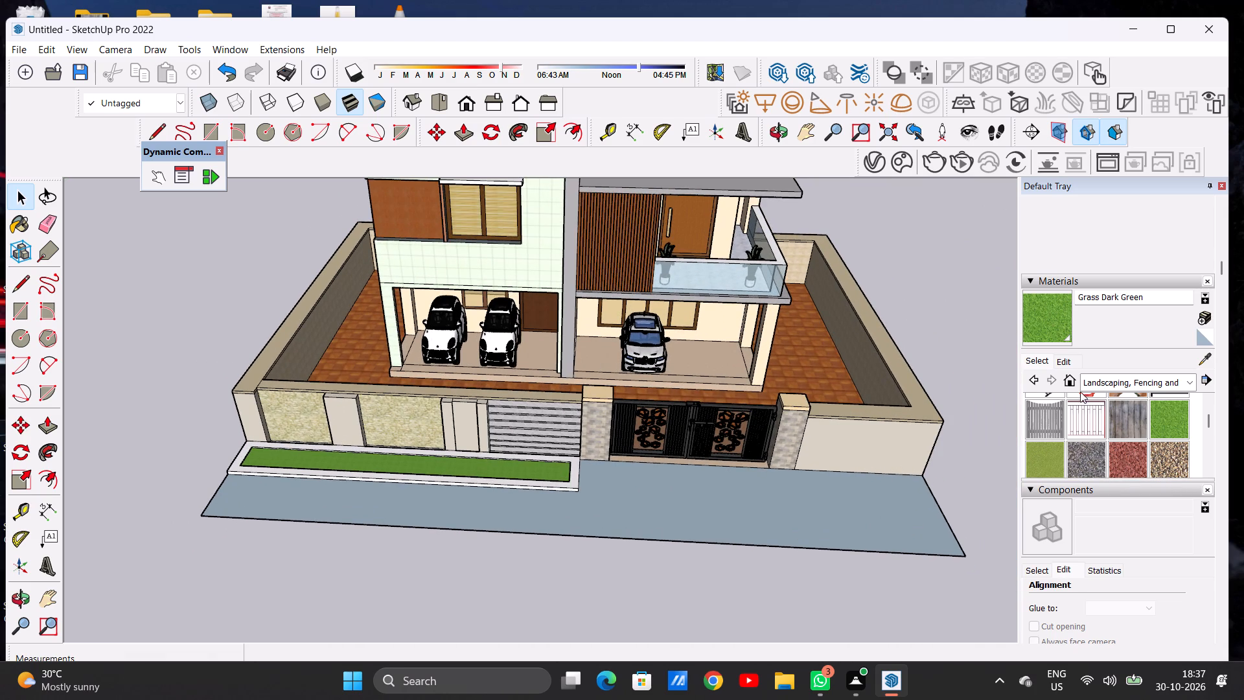
pyautogui.click(1097, 381)
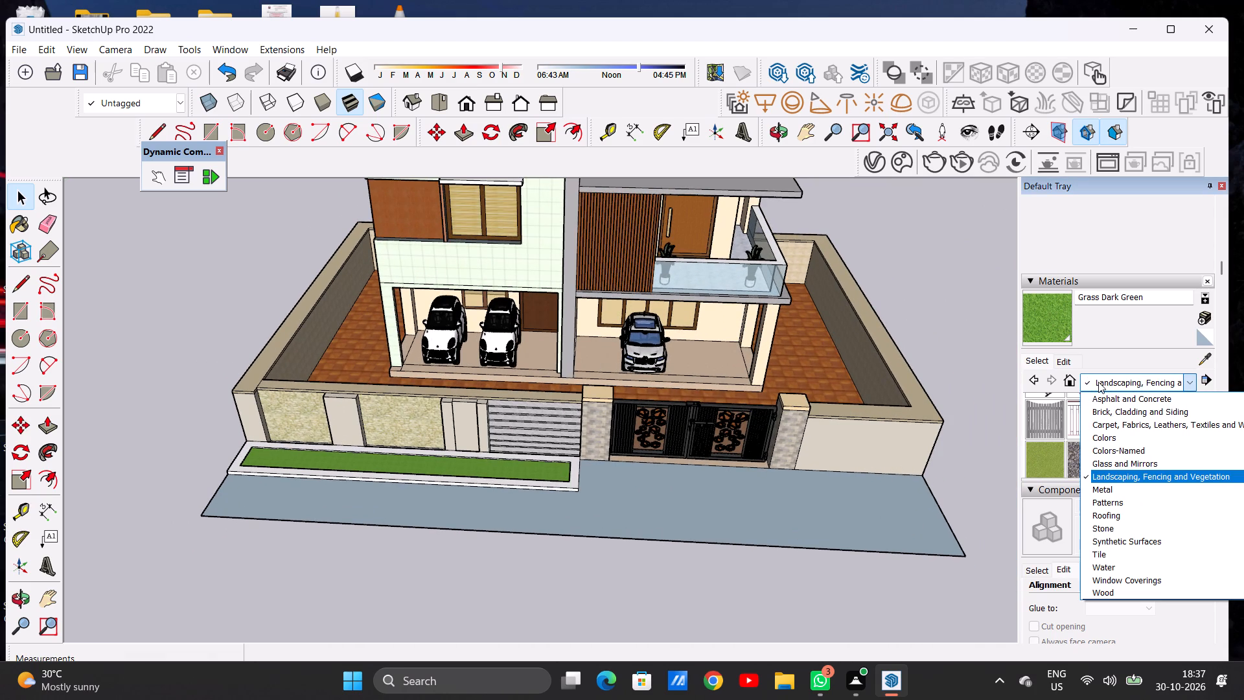
pyautogui.click(1117, 403)
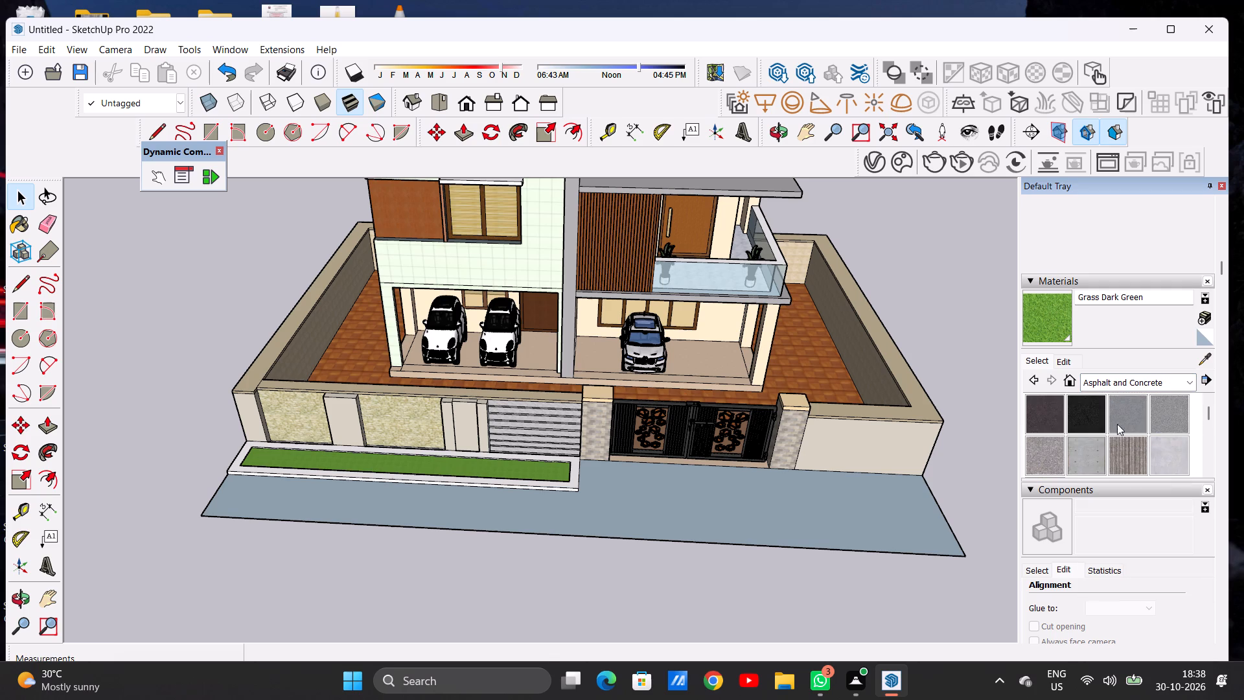
pyautogui.scroll(-1, 1115, 428)
pyautogui.click(1103, 383)
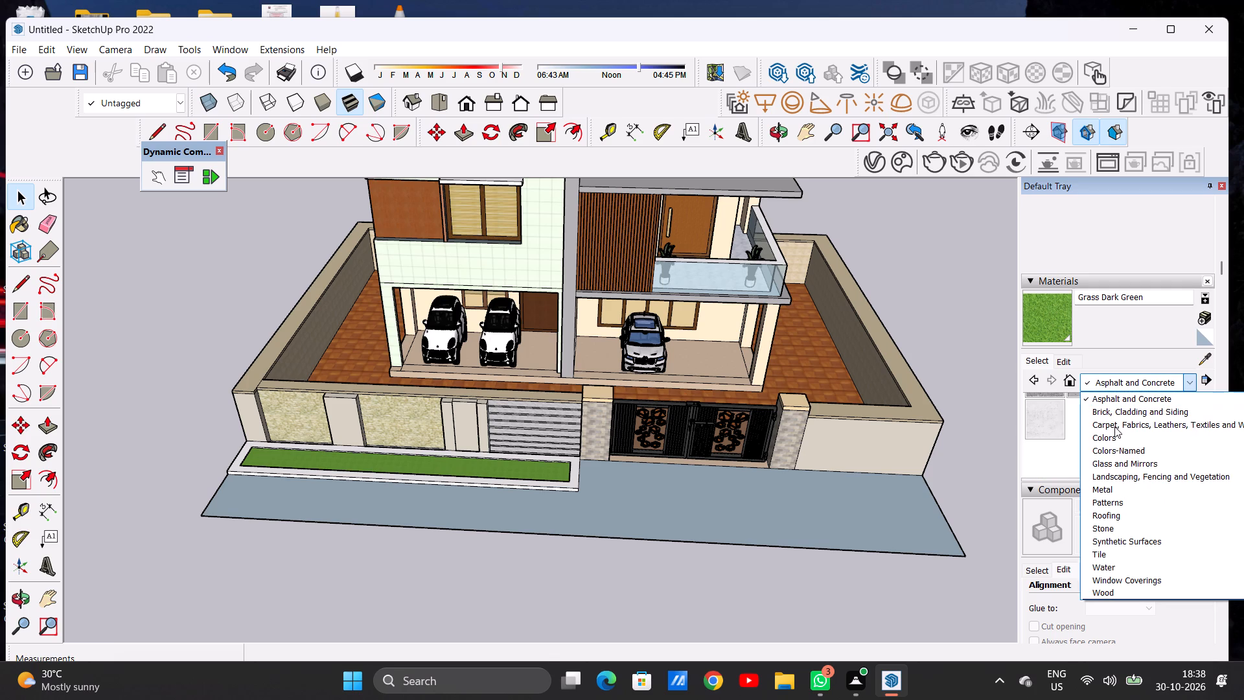
pyautogui.click(1114, 422)
pyautogui.scroll(-3, 1091, 432)
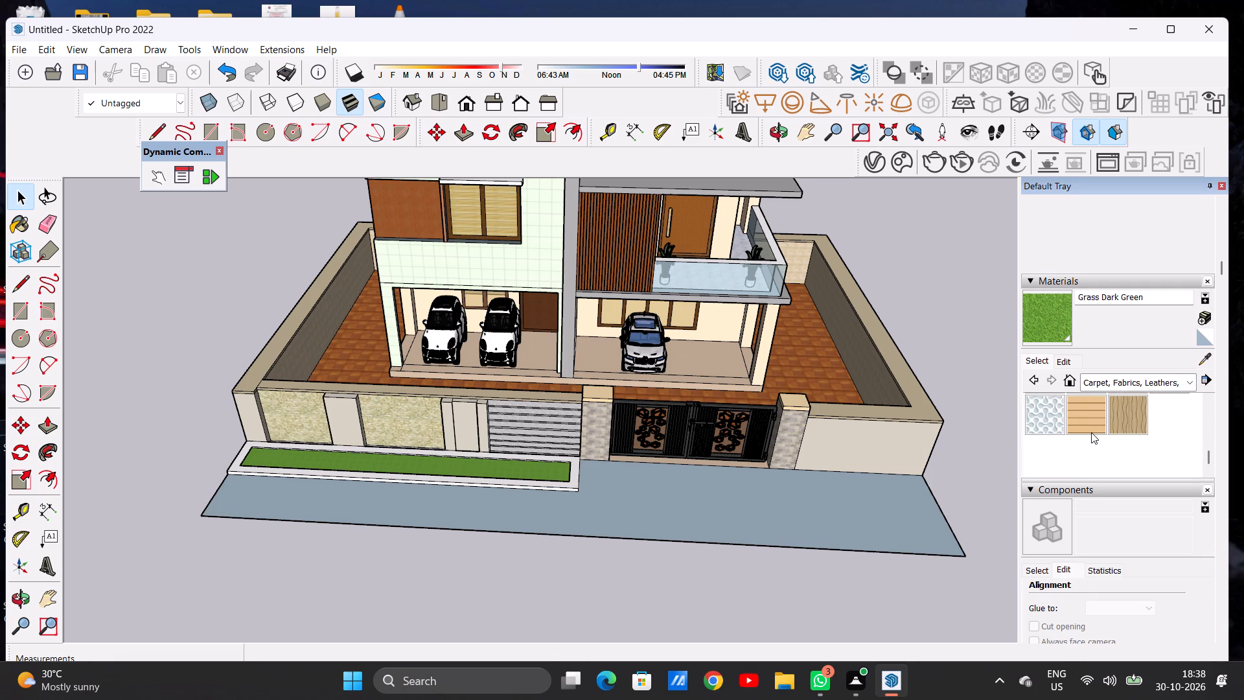
pyautogui.scroll(2, 1091, 432)
pyautogui.click(1094, 382)
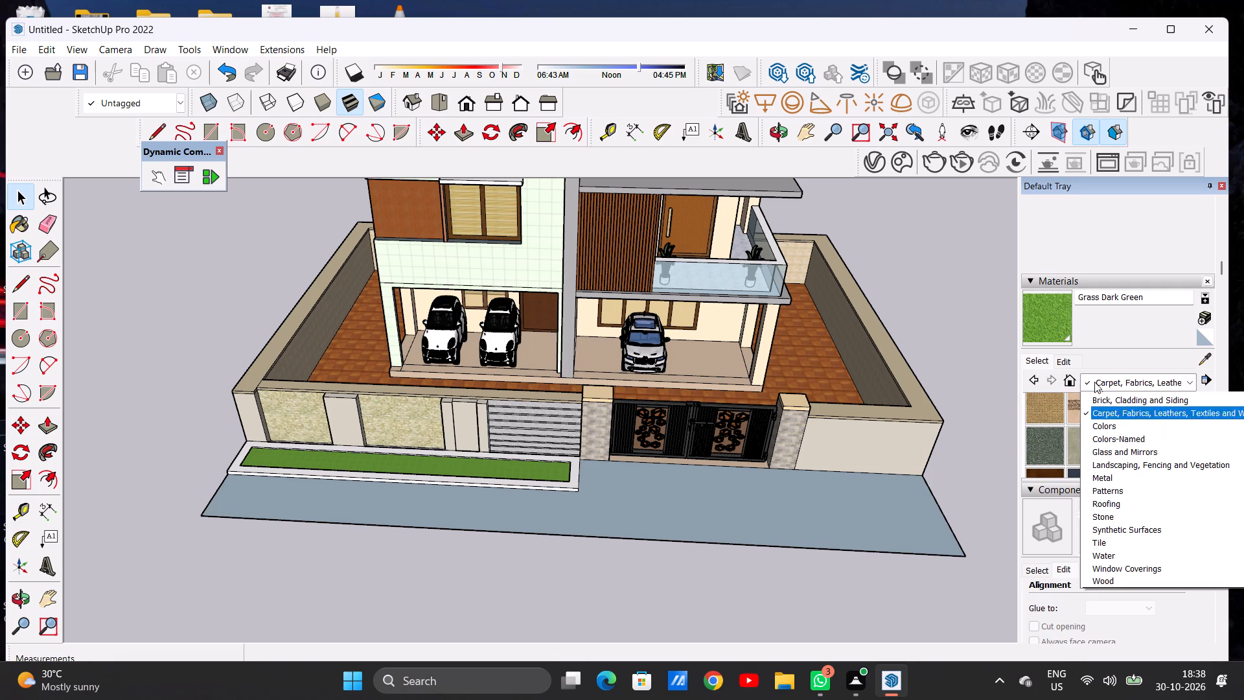
pyautogui.click(1096, 408)
pyautogui.scroll(-3, 1096, 410)
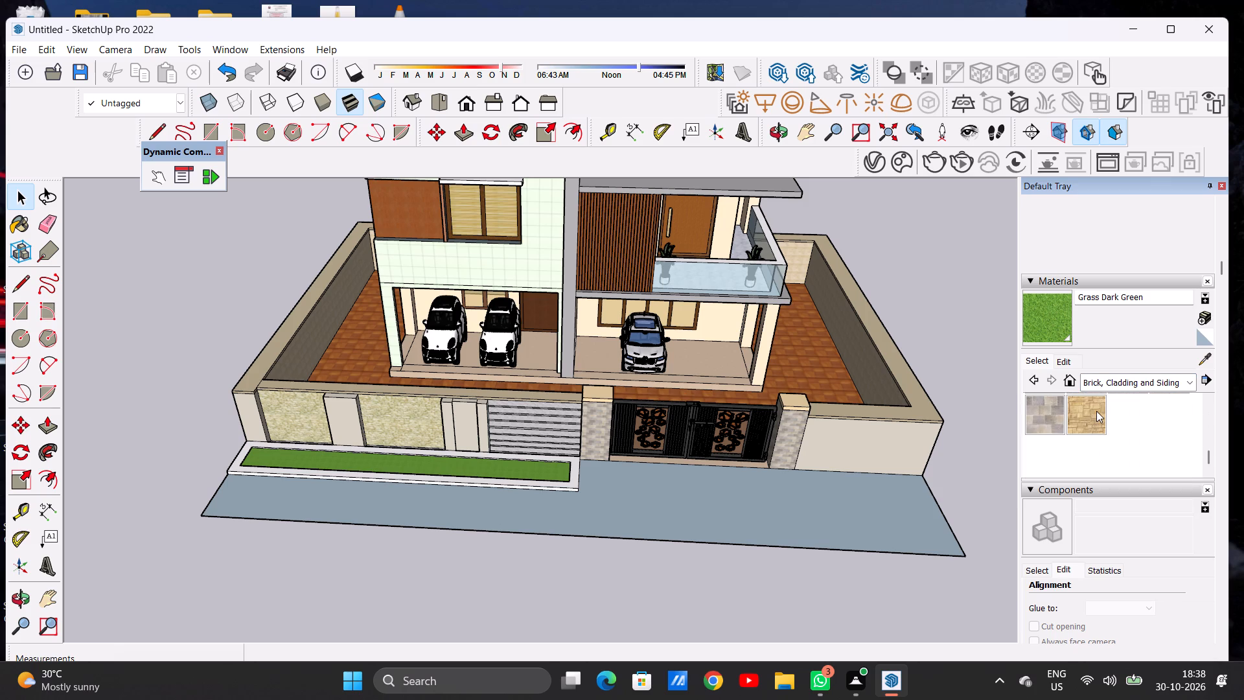
pyautogui.scroll(1, 1061, 412)
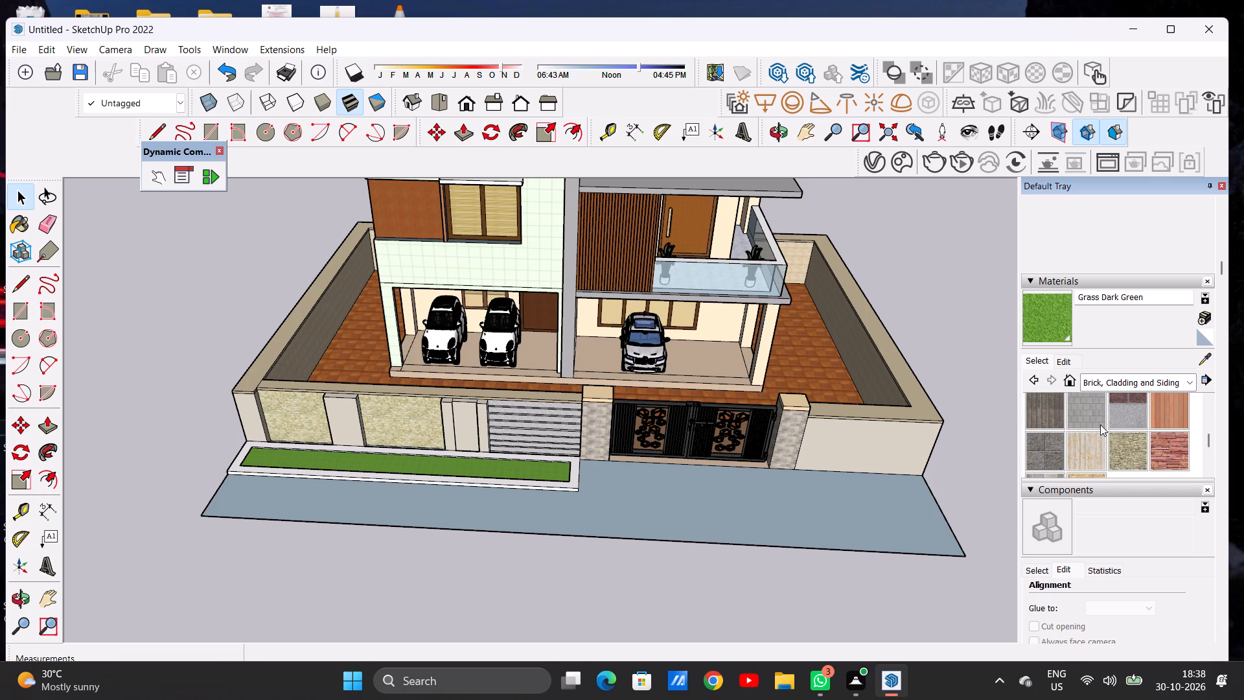
pyautogui.scroll(1, 1100, 425)
pyautogui.scroll(-1, 1100, 421)
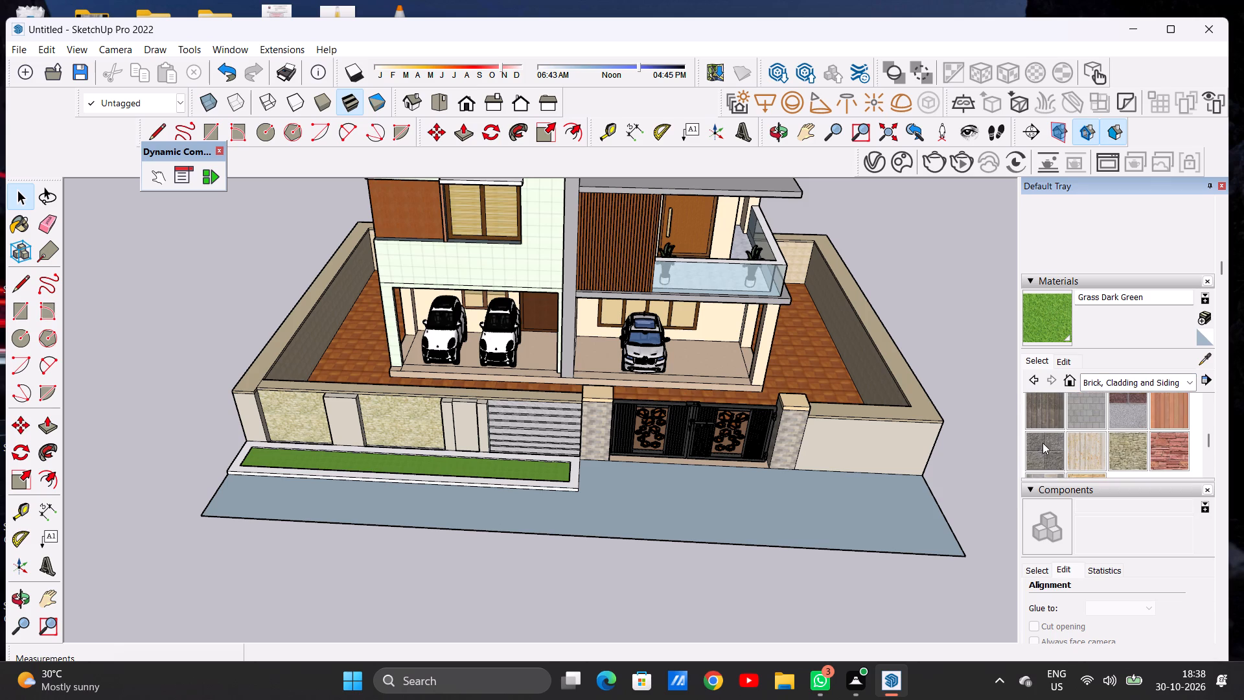
pyautogui.click(1044, 449)
pyautogui.click(753, 526)
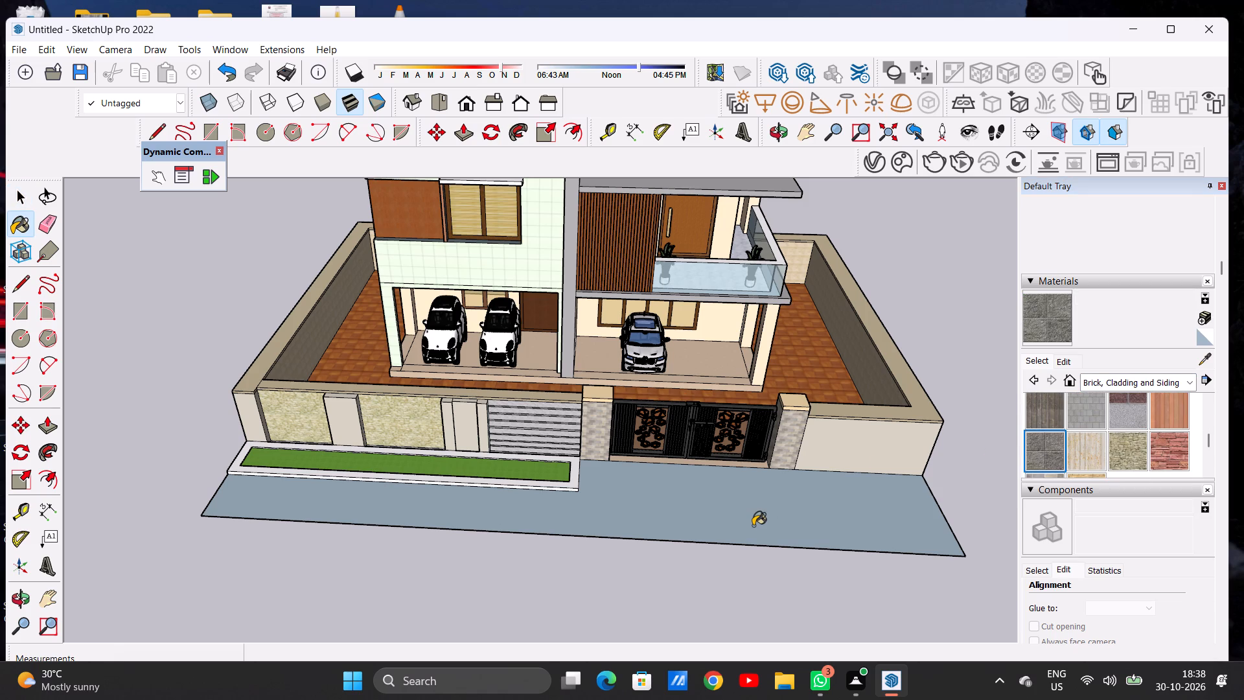
# Lighten the colour of the Rough Square Concrete Block material on the ground strip slightly.
pyautogui.scroll(12, 753, 525)
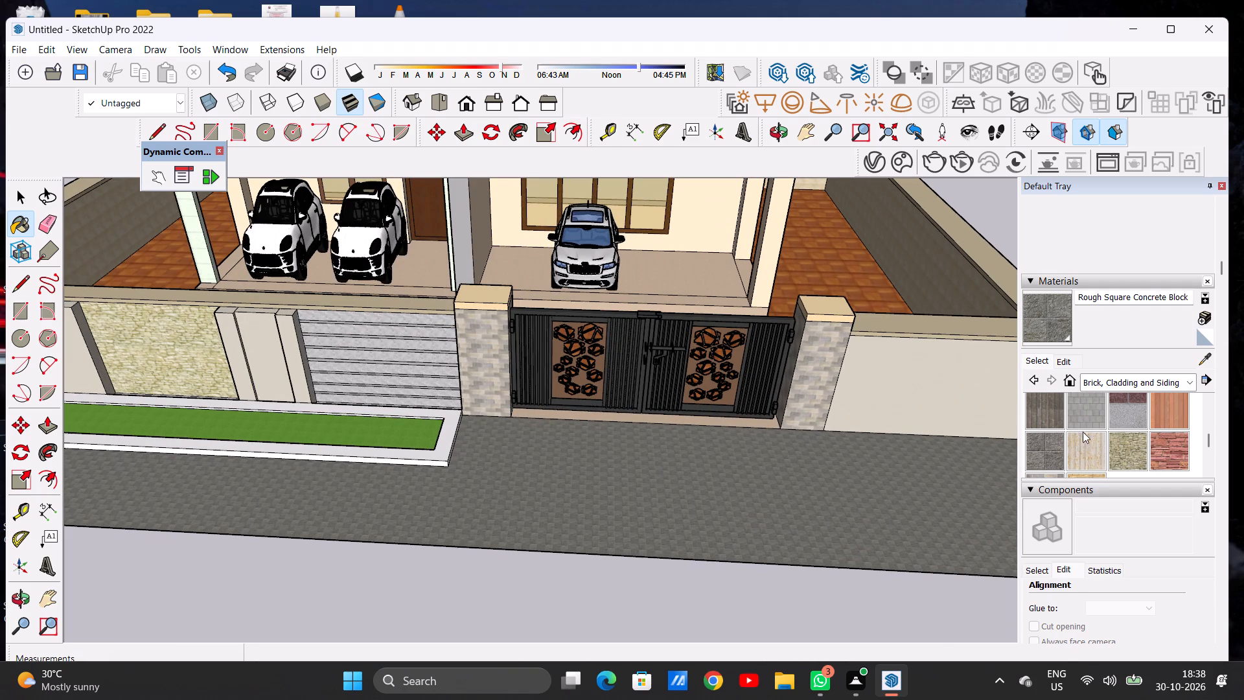
pyautogui.click(1065, 360)
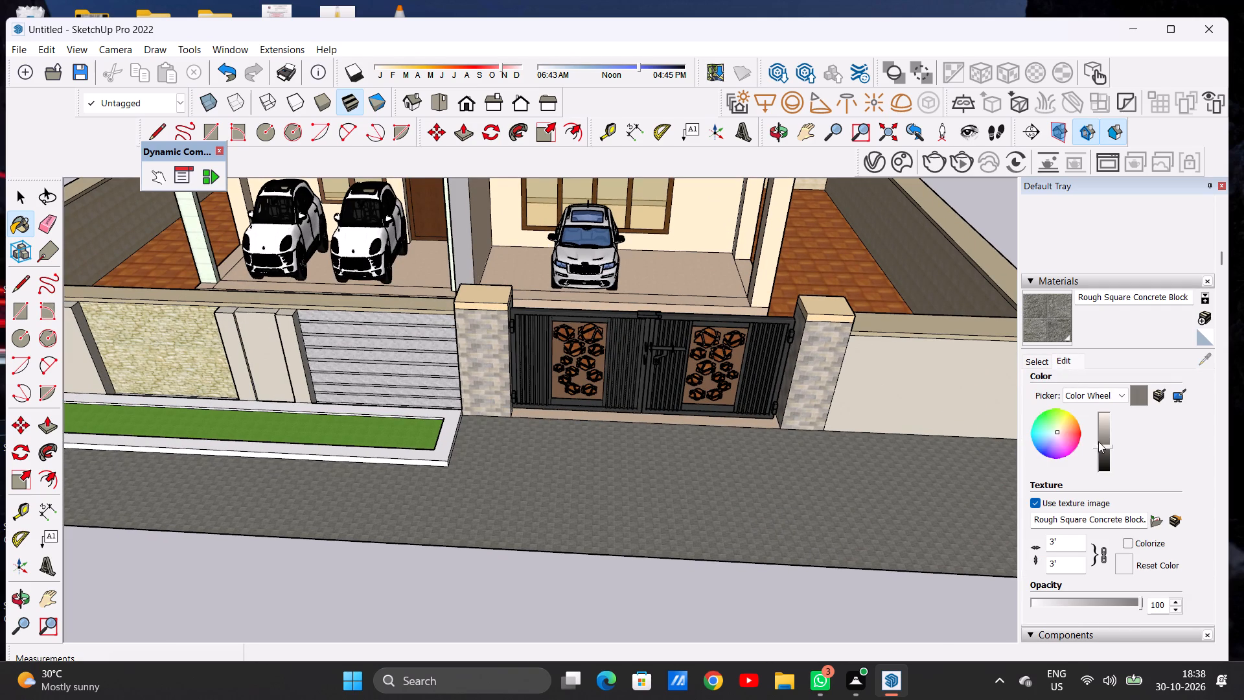
pyautogui.click(1104, 436)
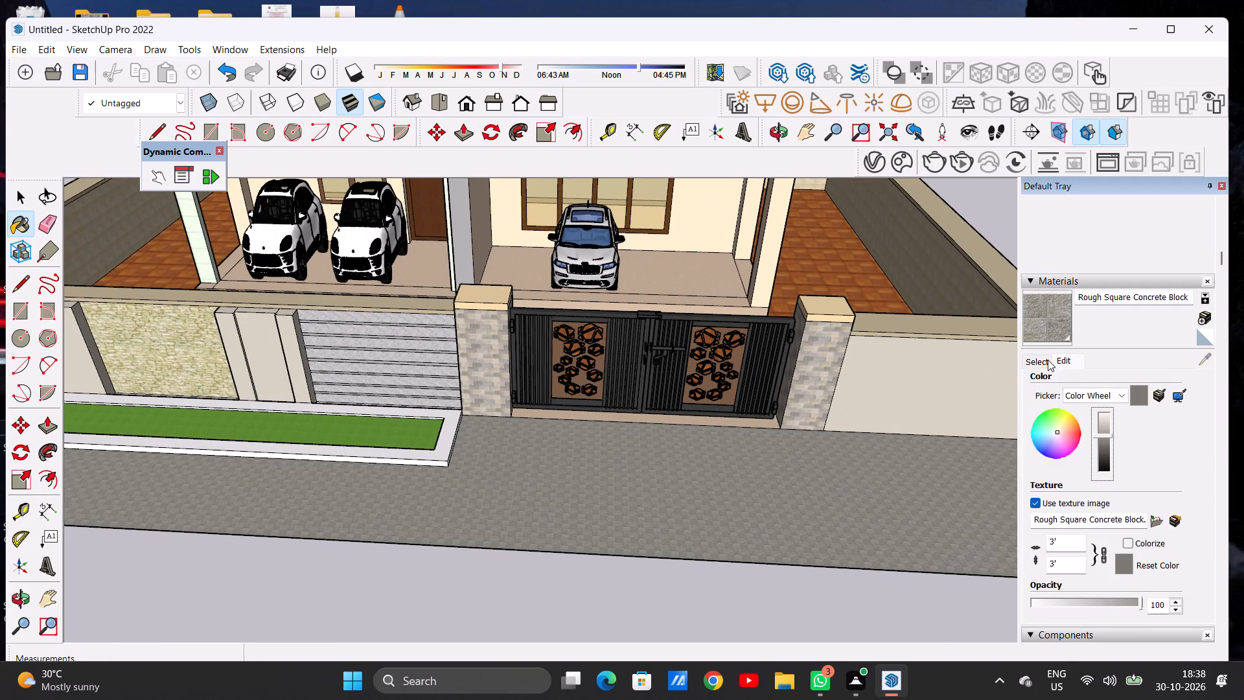
# Set the Rough Square Concrete Block texture size to 10' on the ground strip and leave the Paint Bucket tool.
pyautogui.click(1068, 361)
pyautogui.scroll(-2, 1088, 473)
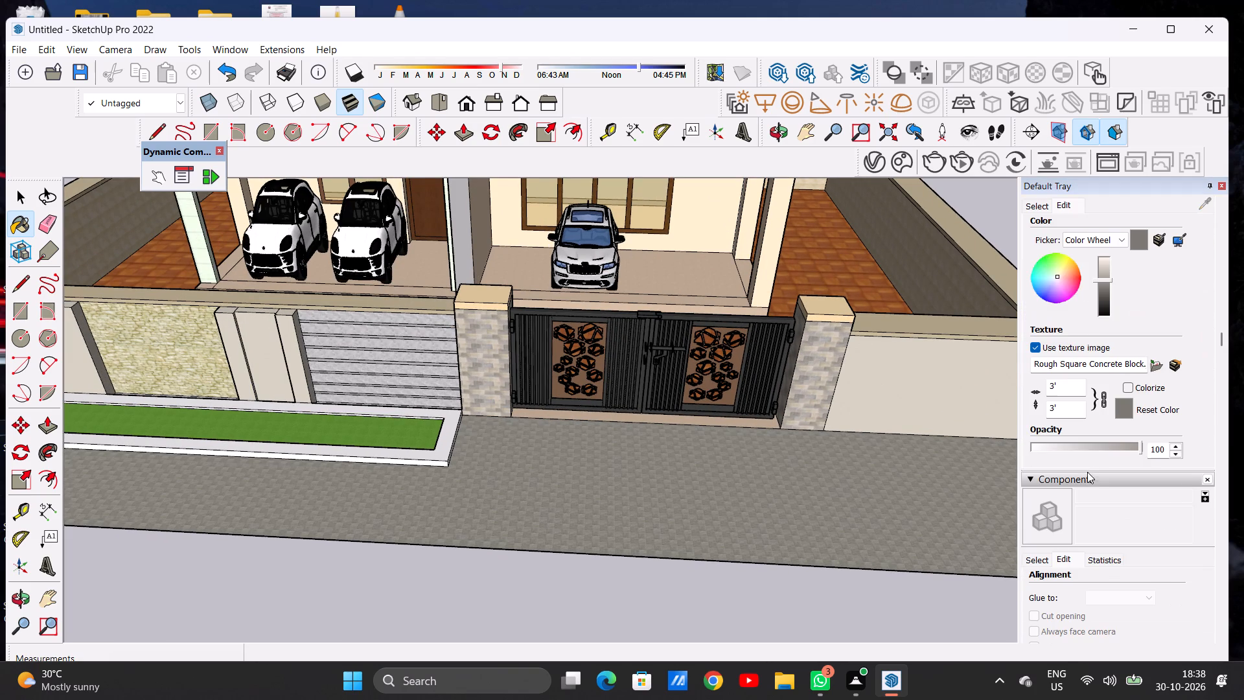
pyautogui.click(1066, 406)
pyautogui.press('BackSpace')
pyautogui.press('BackSpace')
pyautogui.press('BackSpace')
pyautogui.press('BackSpace')
pyautogui.press('BackSpace')
pyautogui.press('BackSpace')
pyautogui.press('BackSpace')
pyautogui.press('BackSpace')
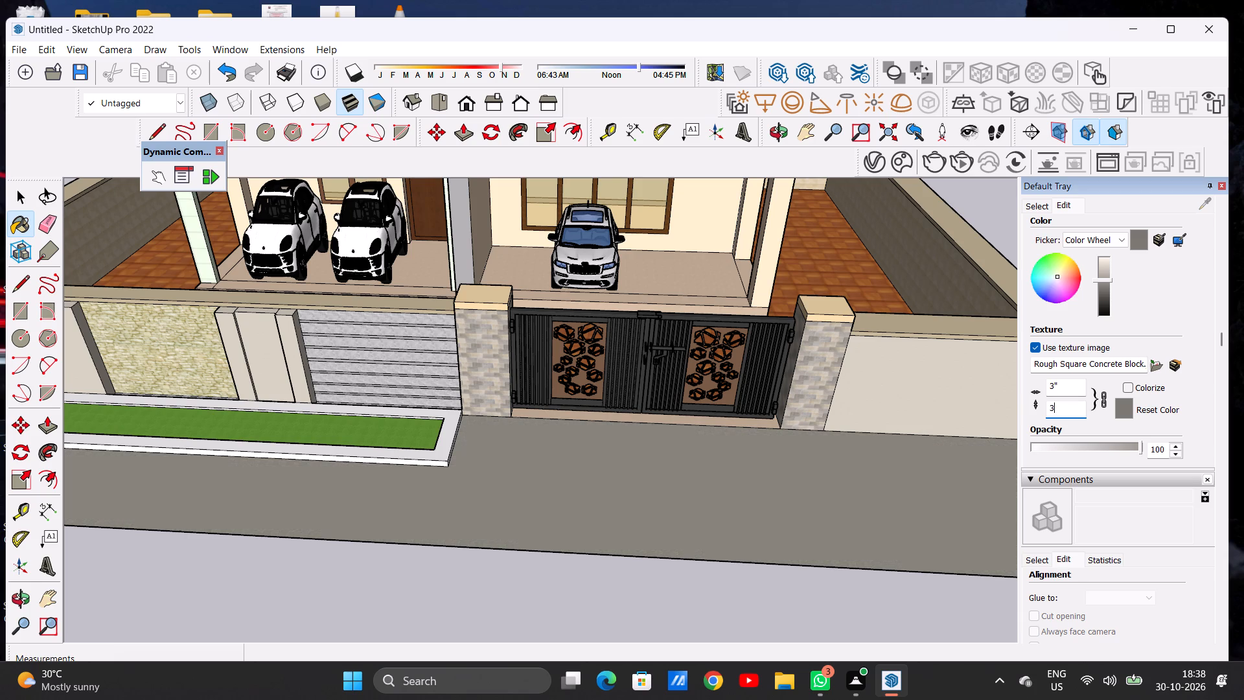
pyautogui.write("10'")
pyautogui.press('Return')
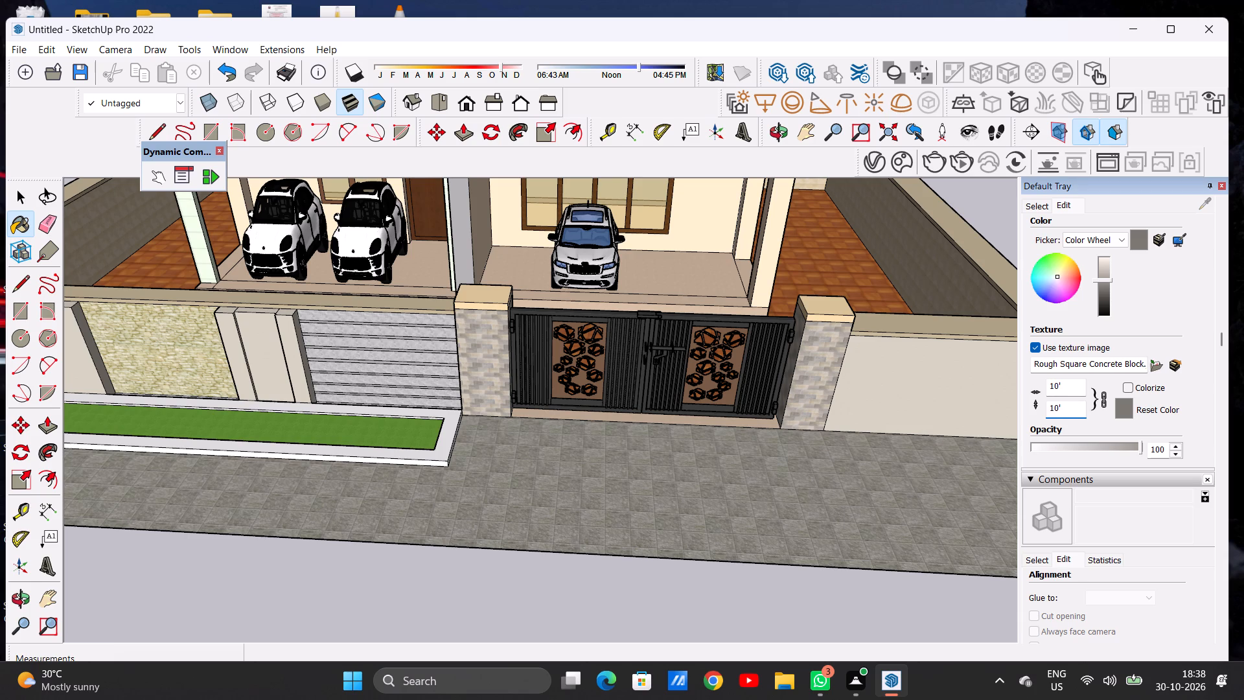
pyautogui.scroll(-14, 650, 485)
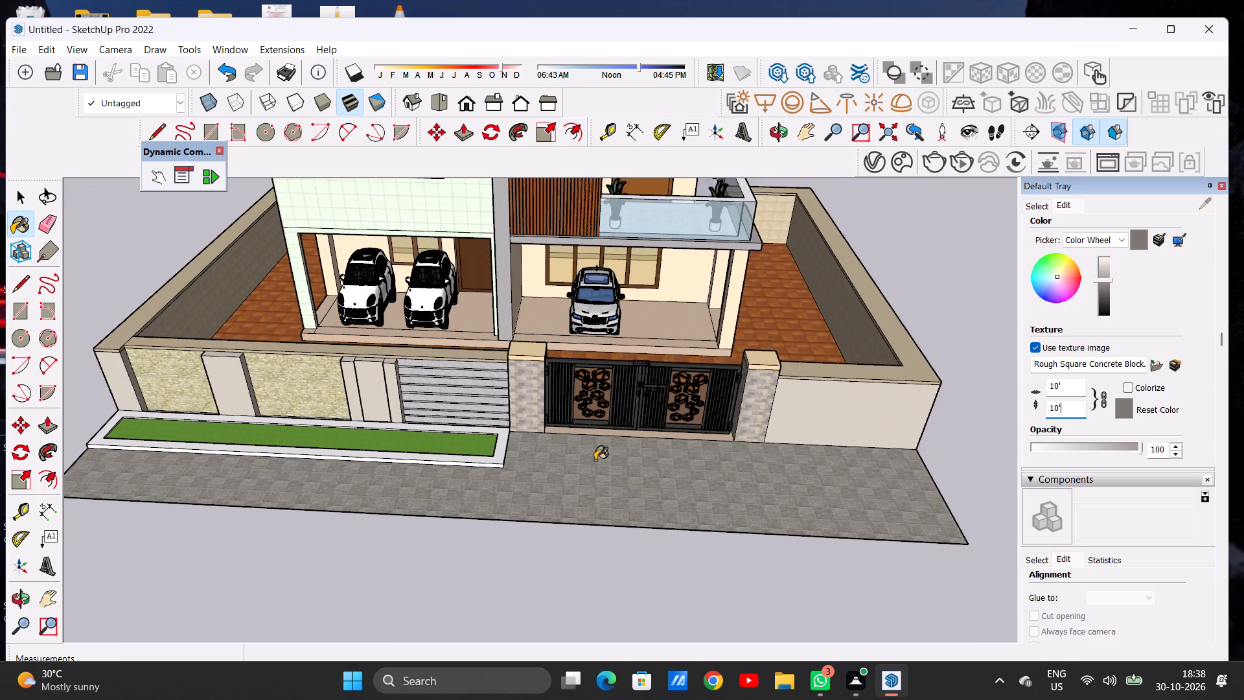
pyautogui.scroll(-2, 595, 460)
pyautogui.press('space')
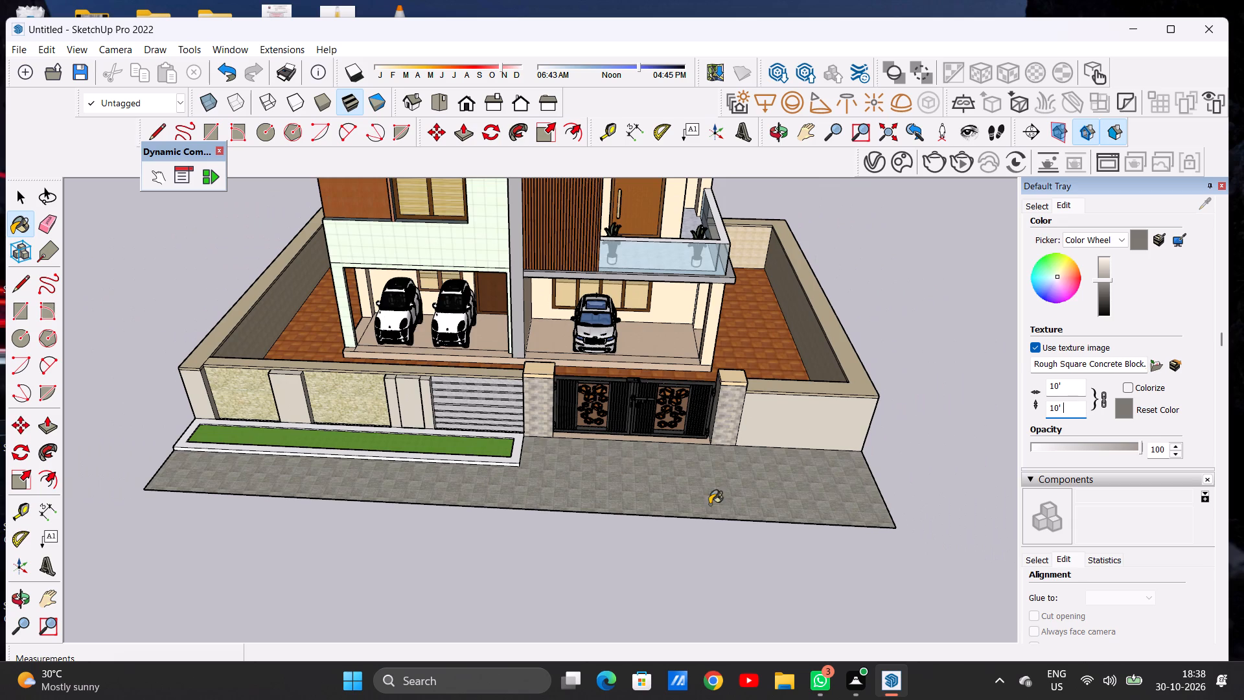
pyautogui.click(919, 489)
pyautogui.press('space')
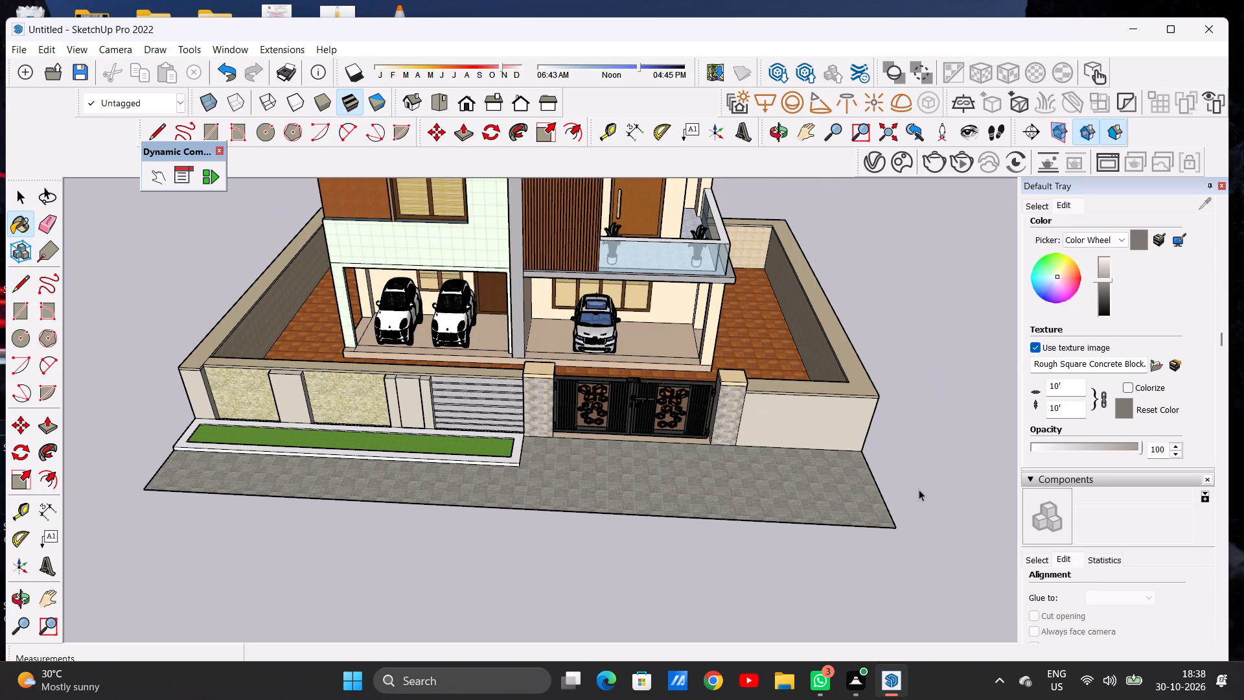
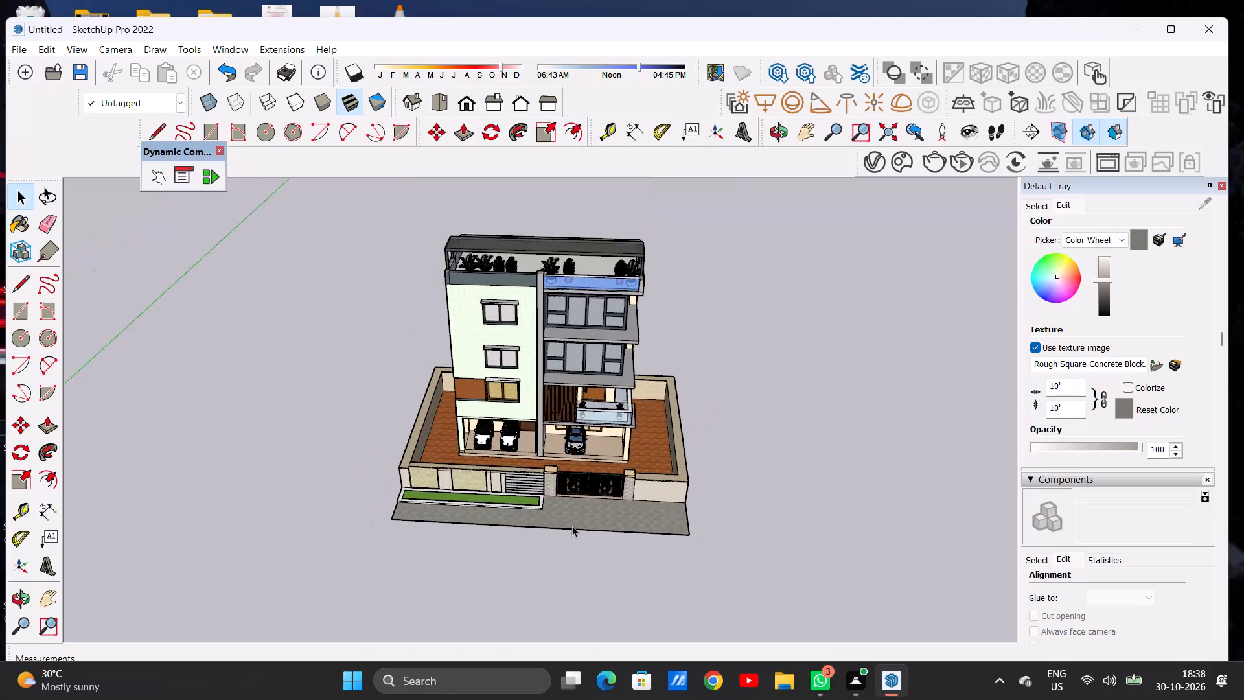
# Save the four-storey house model in the Documents folder under the file name LAILA.
pyautogui.moveTo(573, 517); pyautogui.dragTo(573, 445, button='middle')
pyautogui.scroll(4, 575, 454)
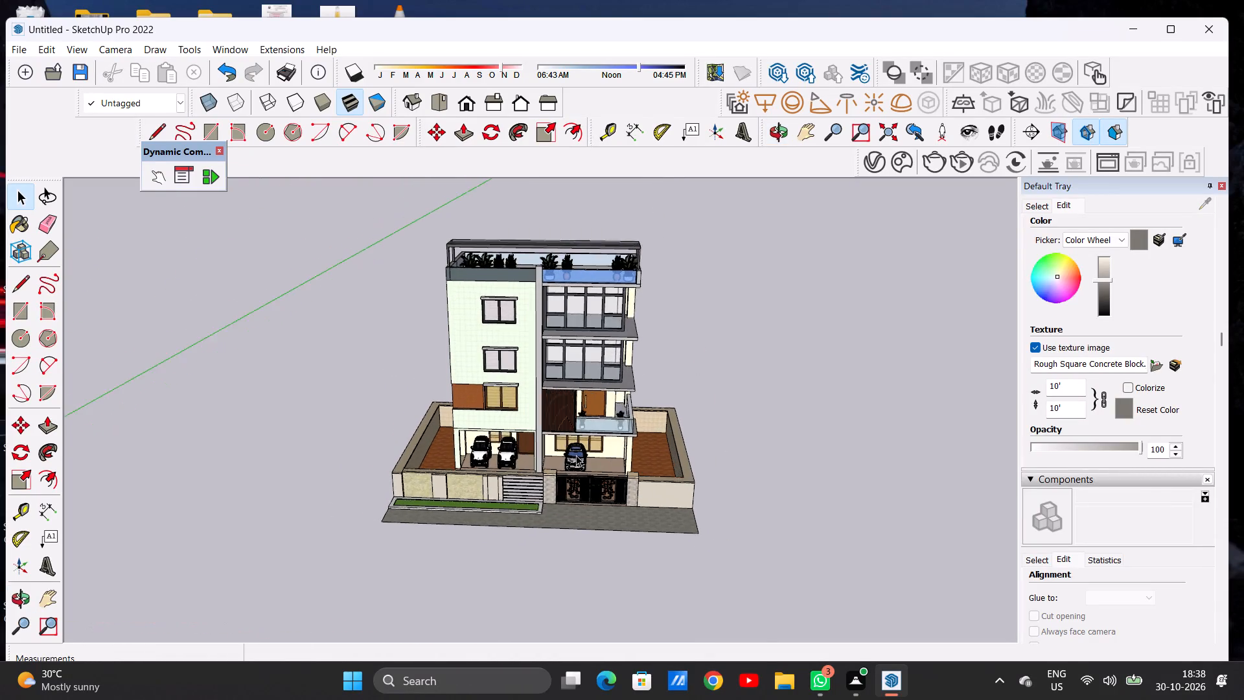
pyautogui.scroll(-2, 575, 456)
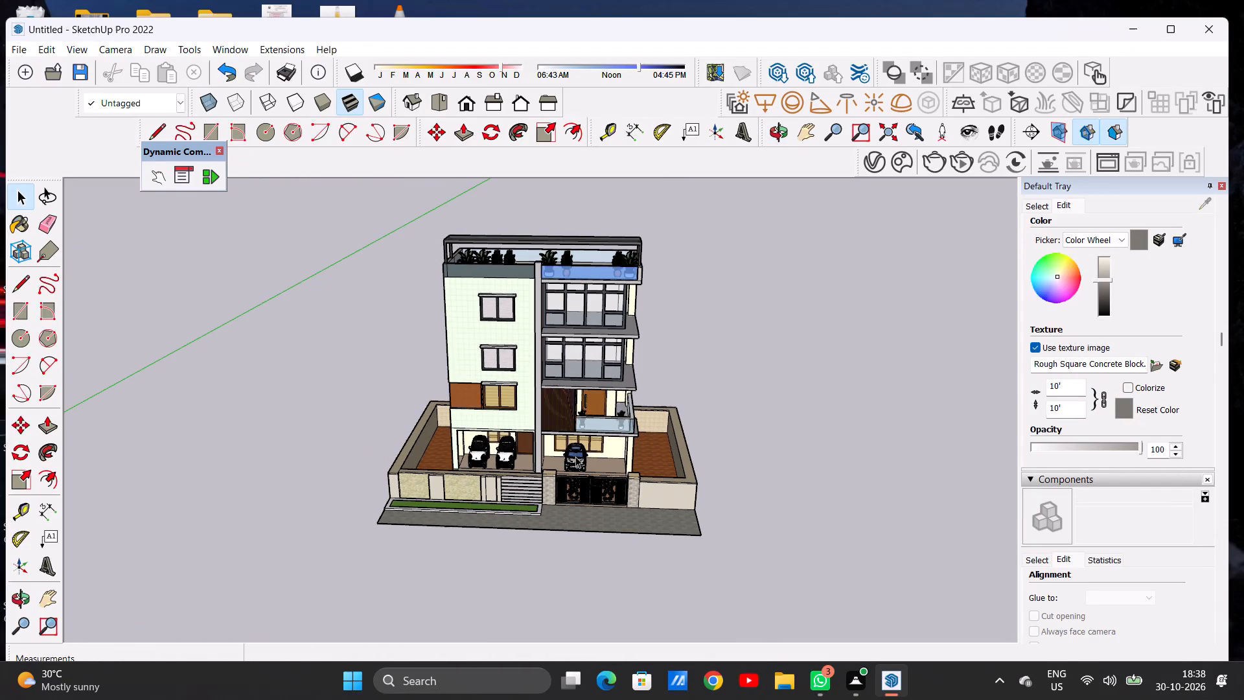
pyautogui.hotkey('ctrl', 's')
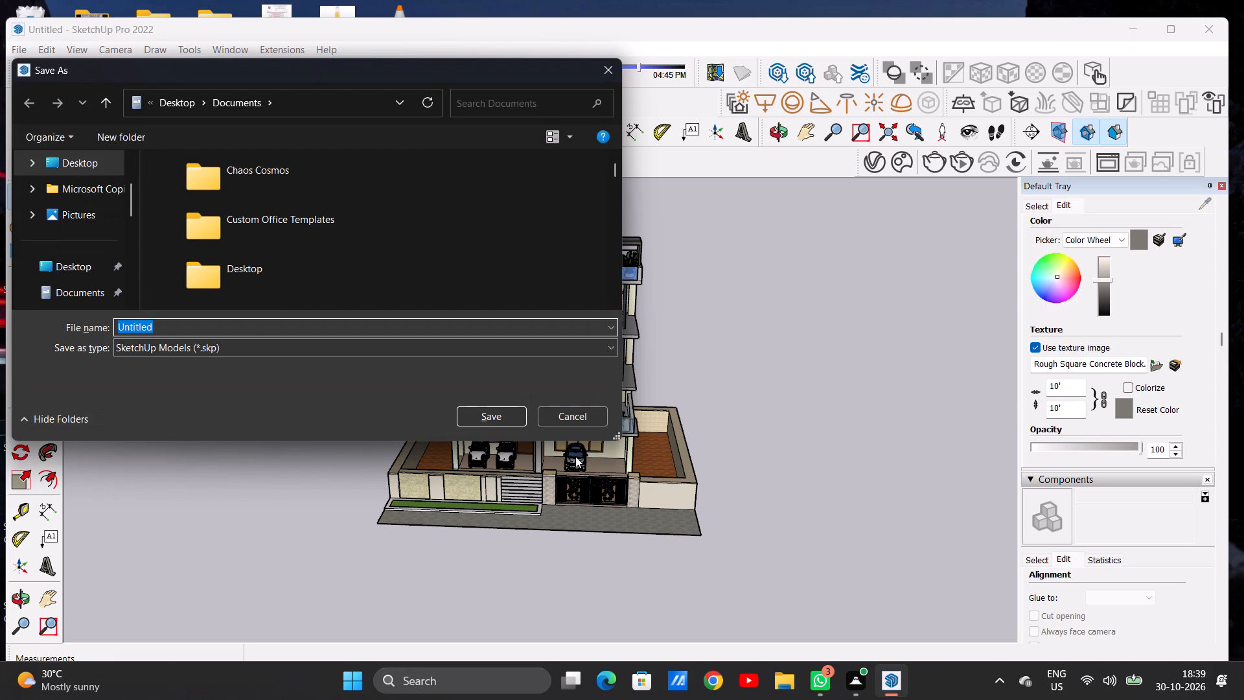
pyautogui.press('BackSpace')
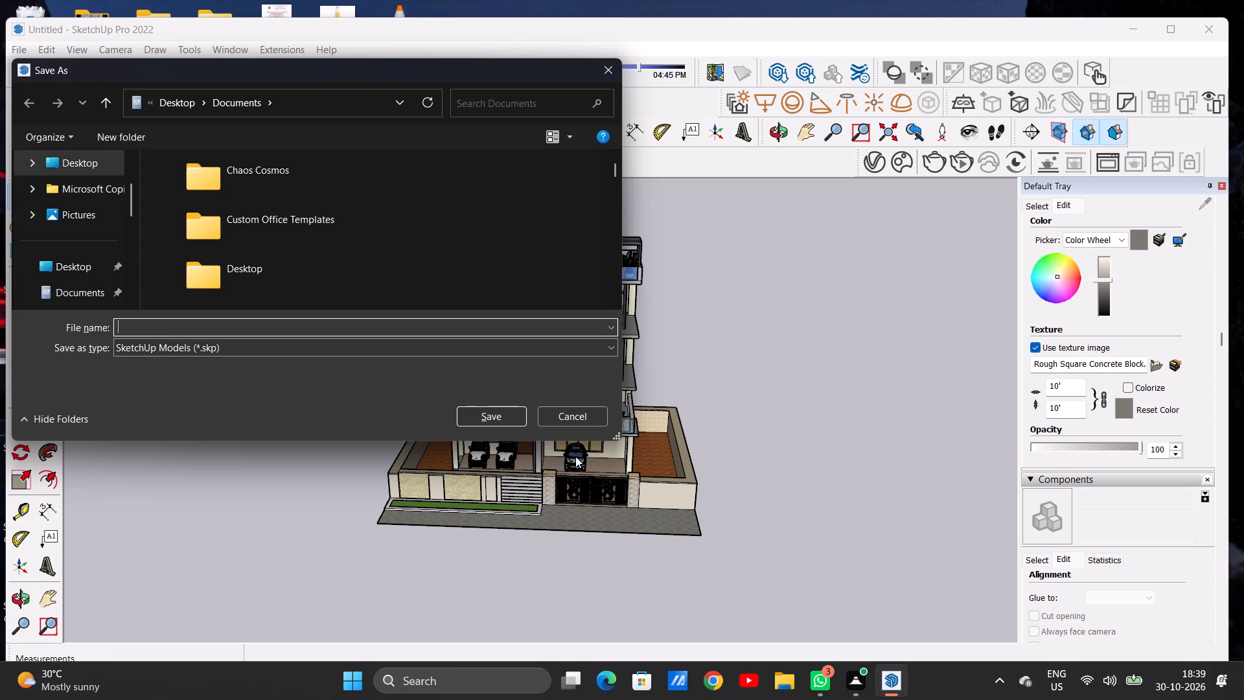
pyautogui.press('l')
pyautogui.write('AILA')
pyautogui.press('space')
pyautogui.click(491, 420)
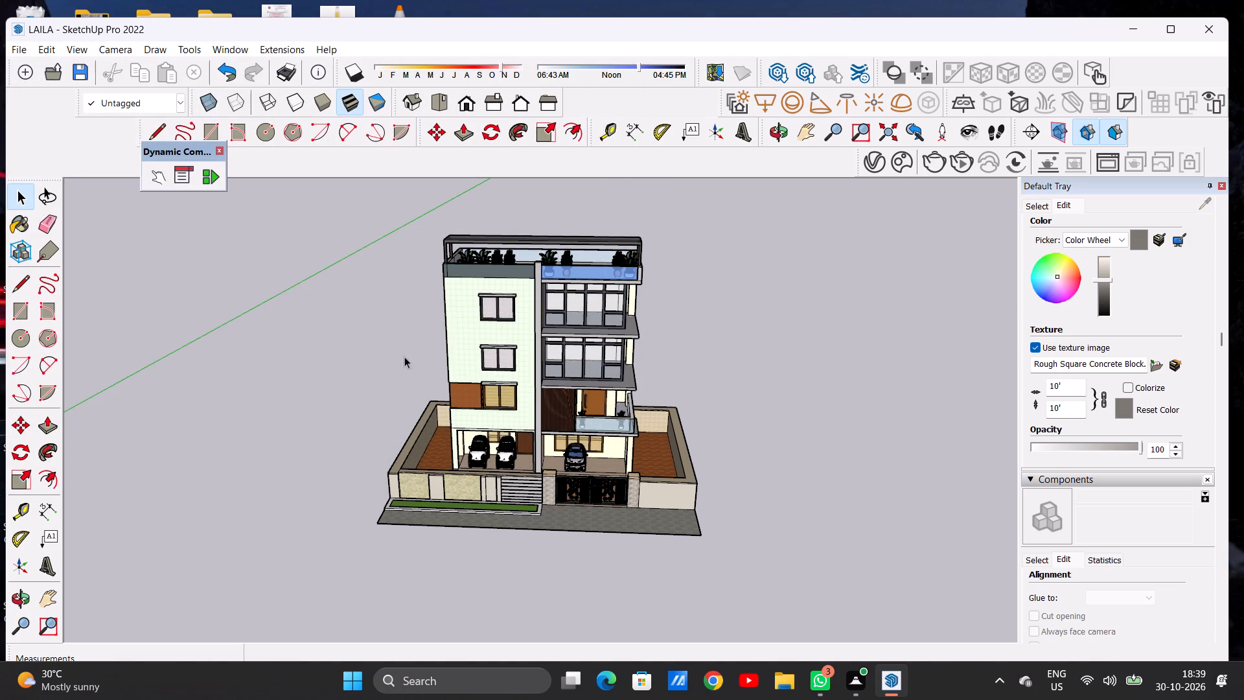
# Export the current front view as a 2D JPEG image named LAILA PDF in the Downloads folder.
pyautogui.click(25, 49)
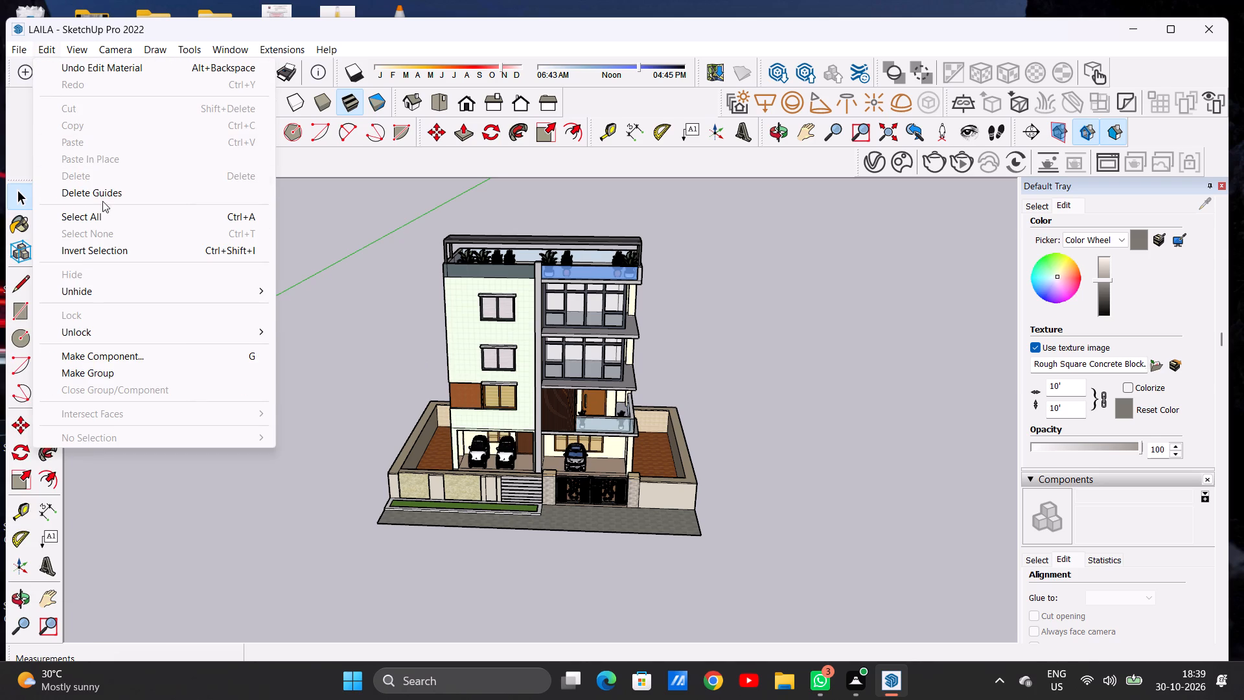
pyautogui.click(13, 53)
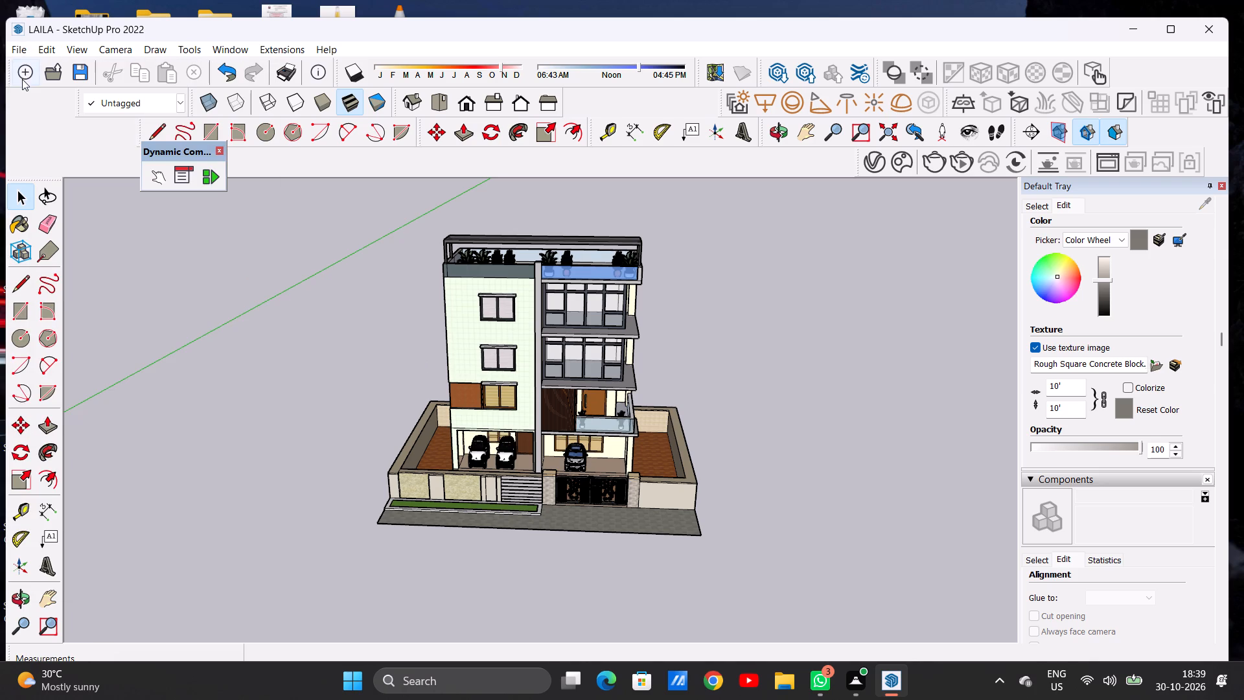
pyautogui.click(14, 47)
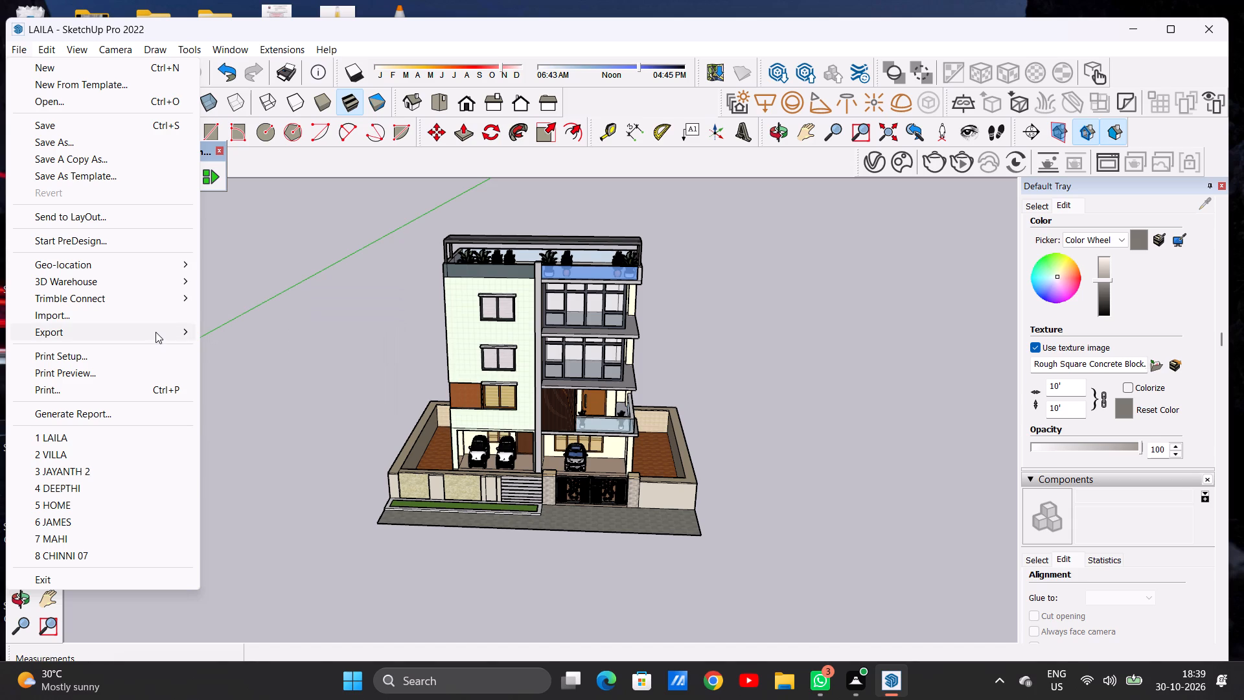
pyautogui.click(218, 344)
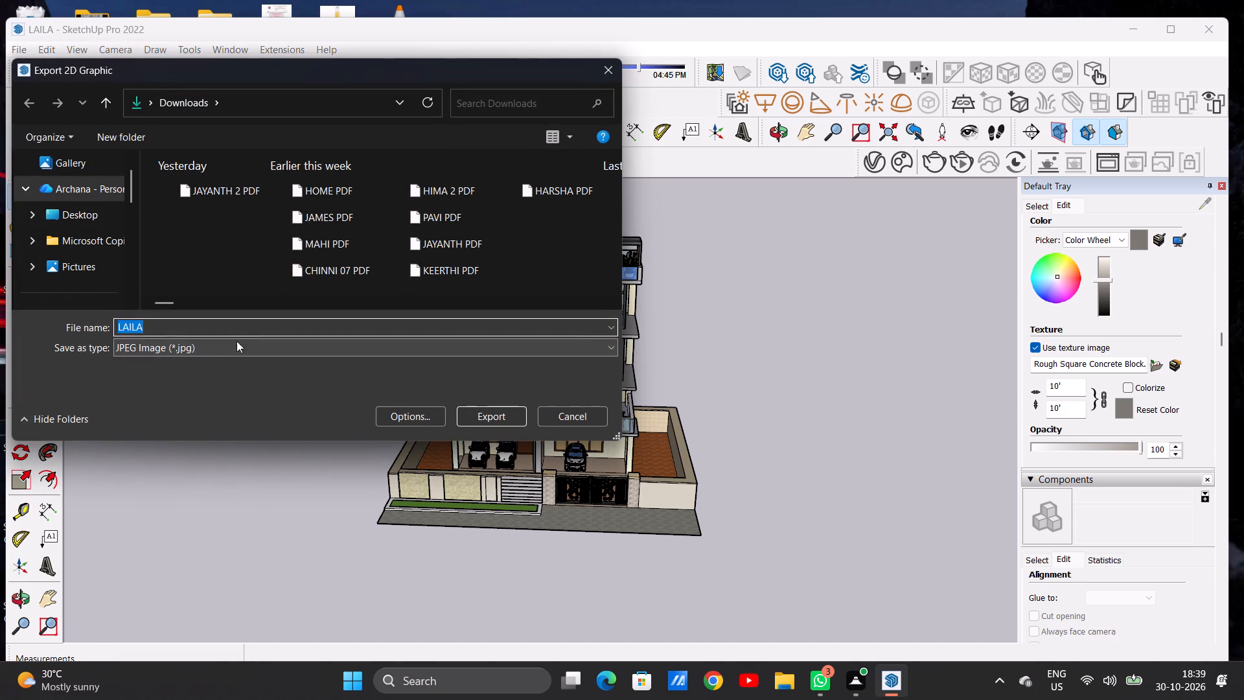
pyautogui.click(264, 323)
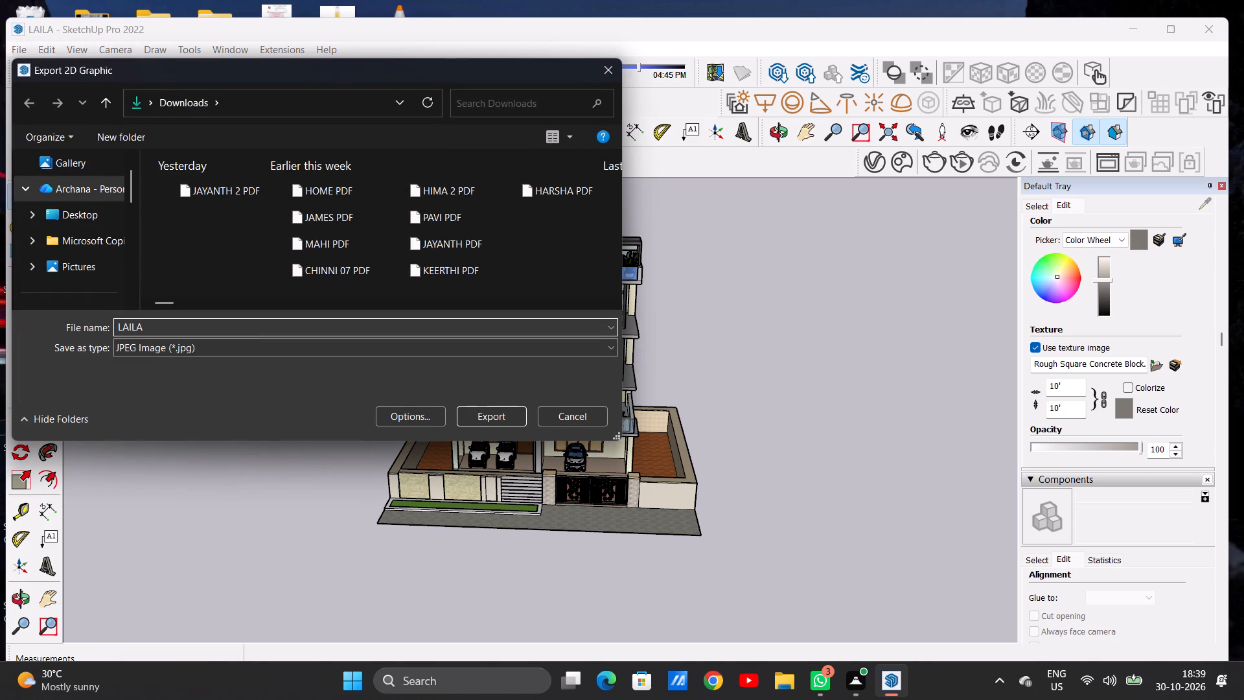
pyautogui.press('space')
pyautogui.write('PDF')
pyautogui.press('BackSpace')
pyautogui.press('BackSpace')
pyautogui.press('BackSpace')
pyautogui.press('BackSpace')
pyautogui.press('BackSpace')
pyautogui.press('BackSpace')
pyautogui.press('BackSpace')
pyautogui.press('BackSpace')
pyautogui.press('BackSpace')
pyautogui.press('BackSpace')
pyautogui.press('BackSpace')
pyautogui.press('BackSpace')
pyautogui.press('BackSpace')
pyautogui.press('BackSpace')
pyautogui.press('BackSpace')
pyautogui.press('BackSpace')
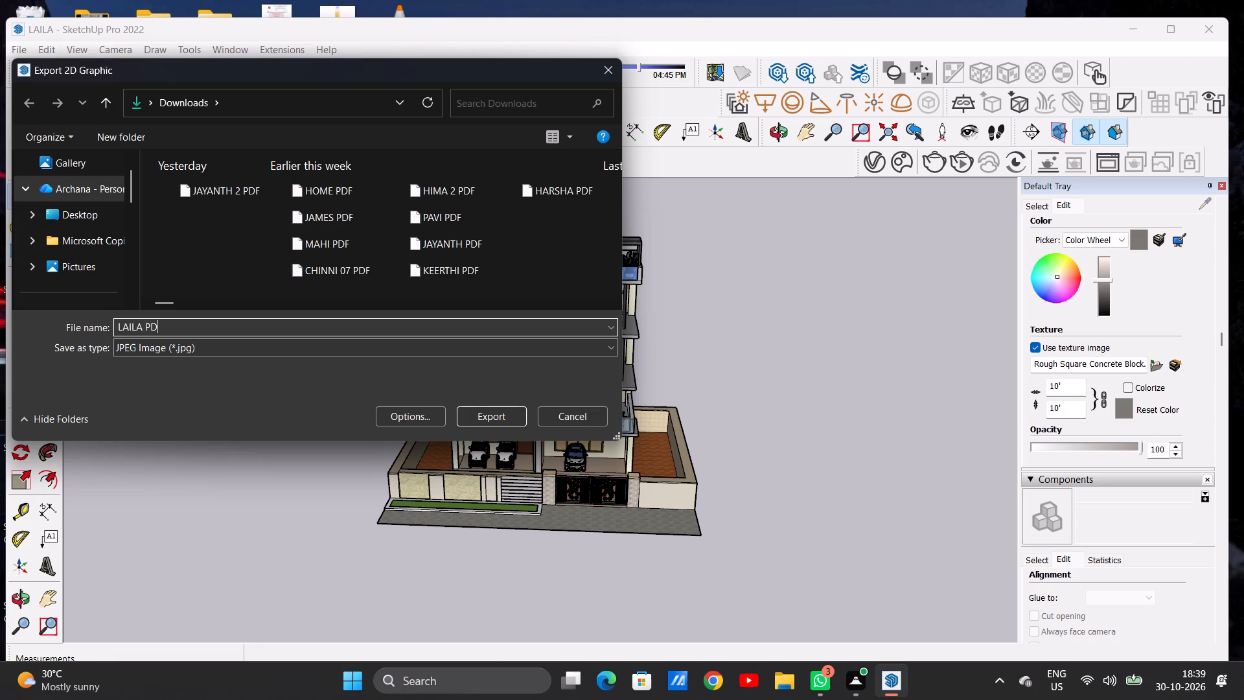
pyautogui.write('LAILA')
pyautogui.press('space')
pyautogui.write('PDF')
pyautogui.click(487, 415)
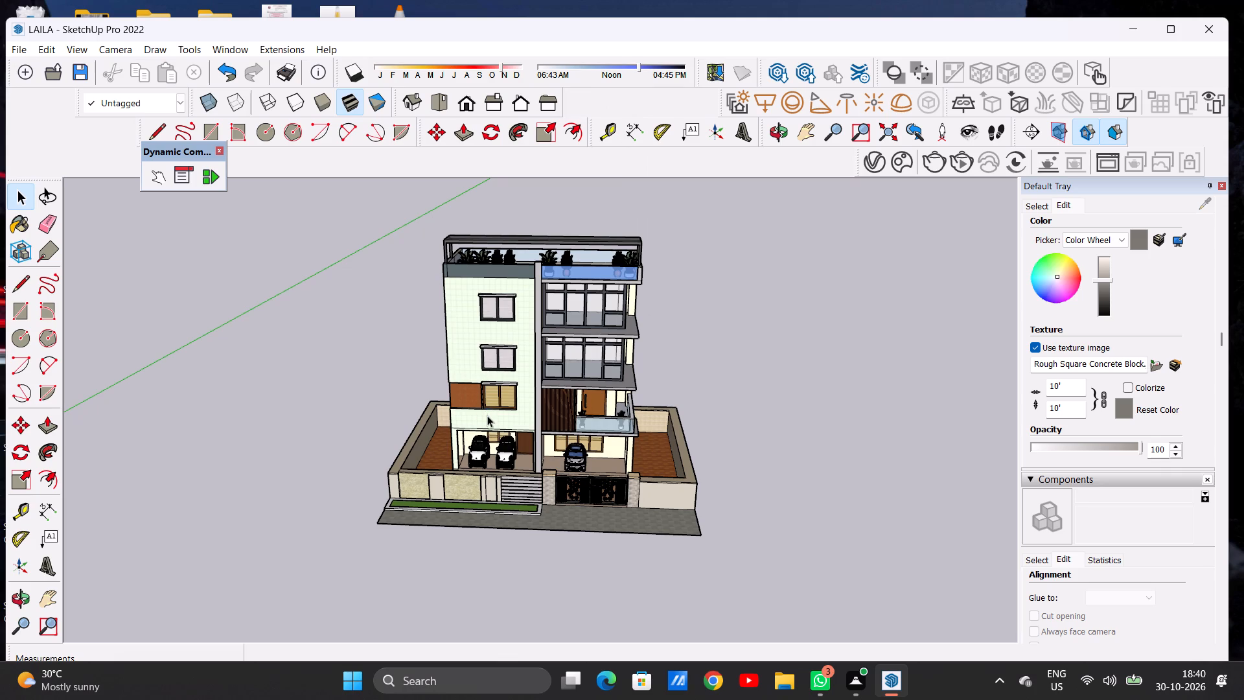
# Examine the three parked cars on the ground floor and the front compound wall, lawn strip and gate.
pyautogui.scroll(-4, 489, 425)
pyautogui.scroll(5, 506, 474)
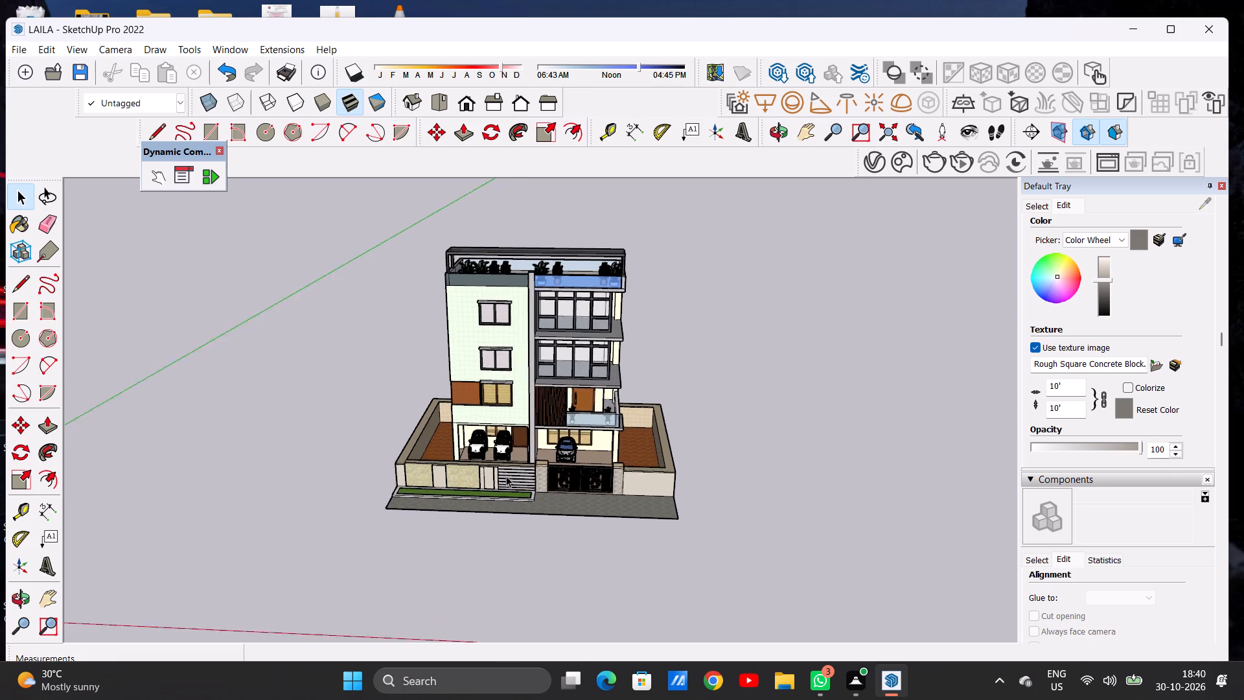
pyautogui.scroll(9, 516, 463)
pyautogui.scroll(14, 495, 441)
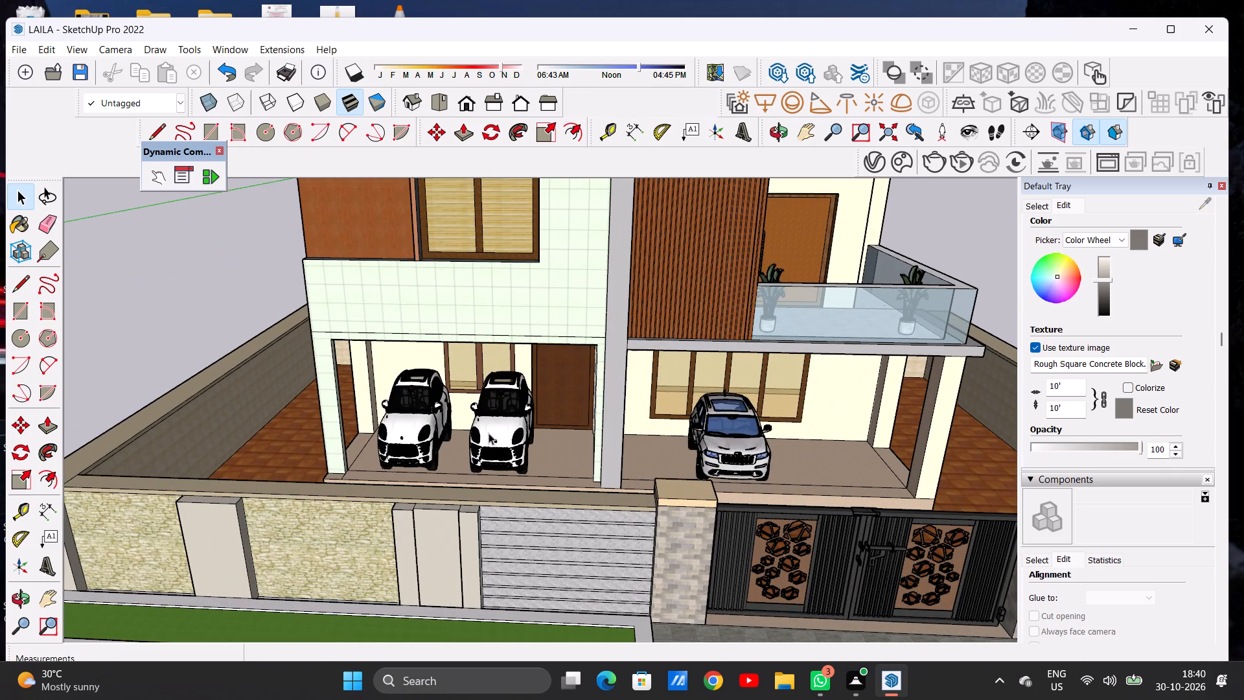
pyautogui.click(489, 437)
pyautogui.click(409, 423)
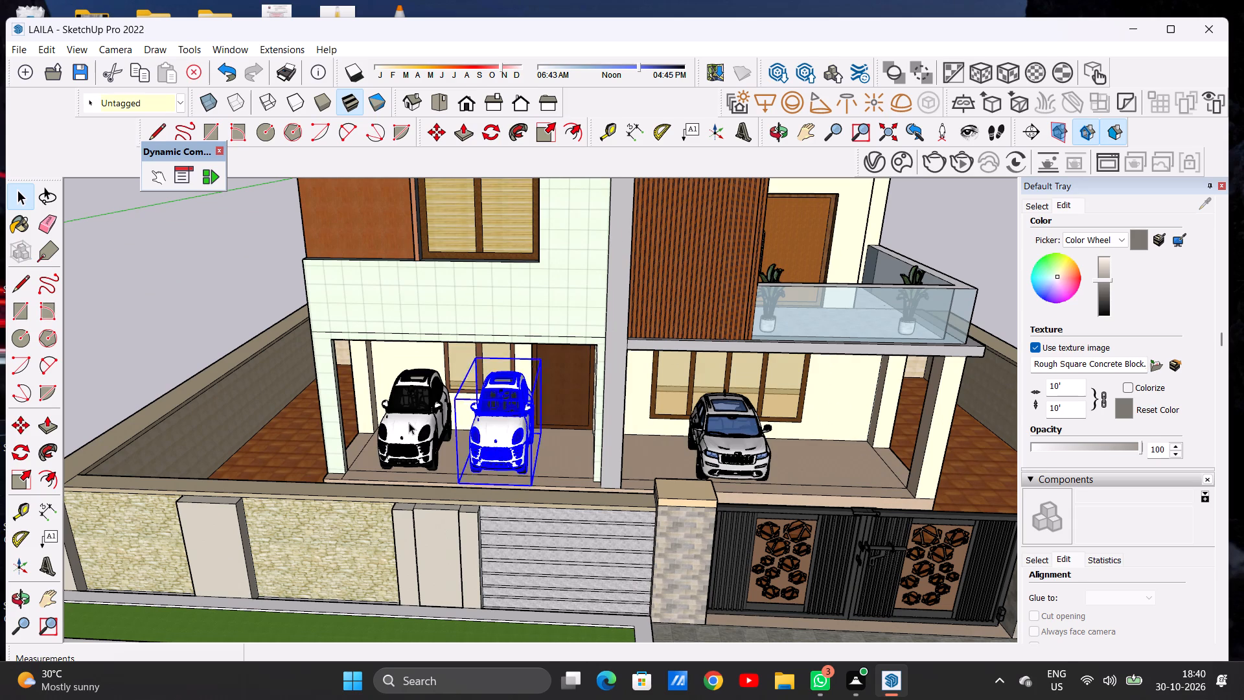
pyautogui.click(730, 440)
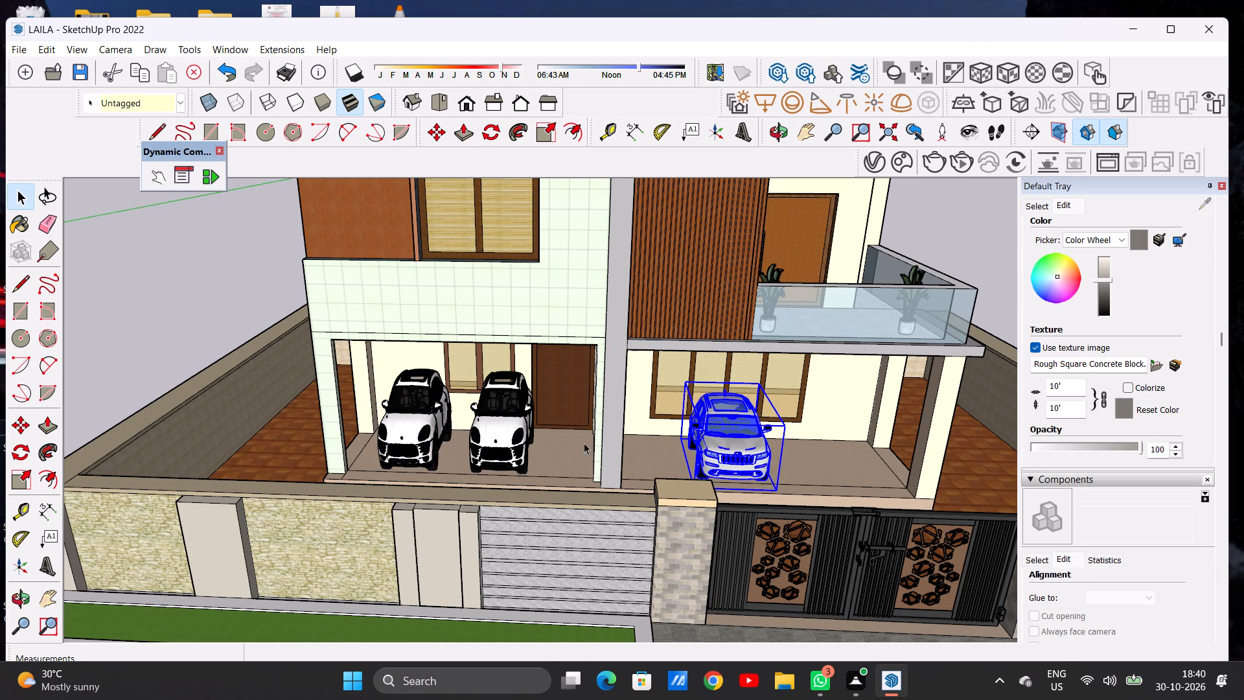
pyautogui.scroll(-5, 561, 445)
pyautogui.scroll(-11, 505, 442)
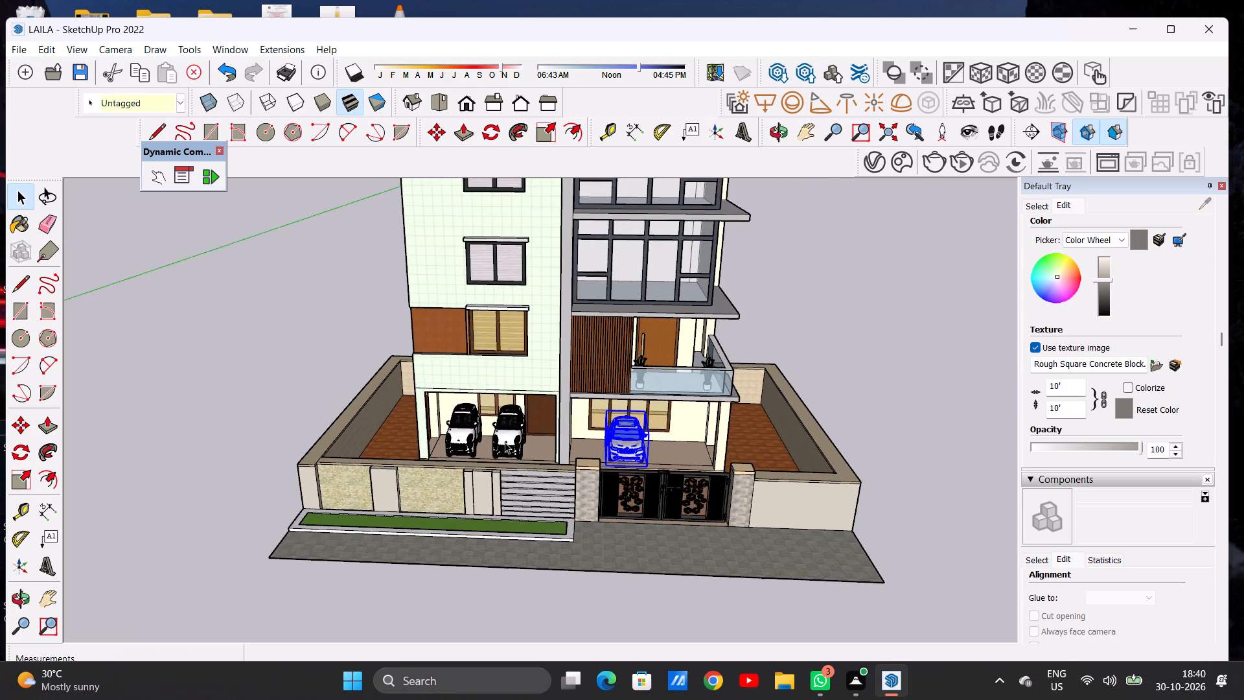
pyautogui.scroll(-4, 505, 442)
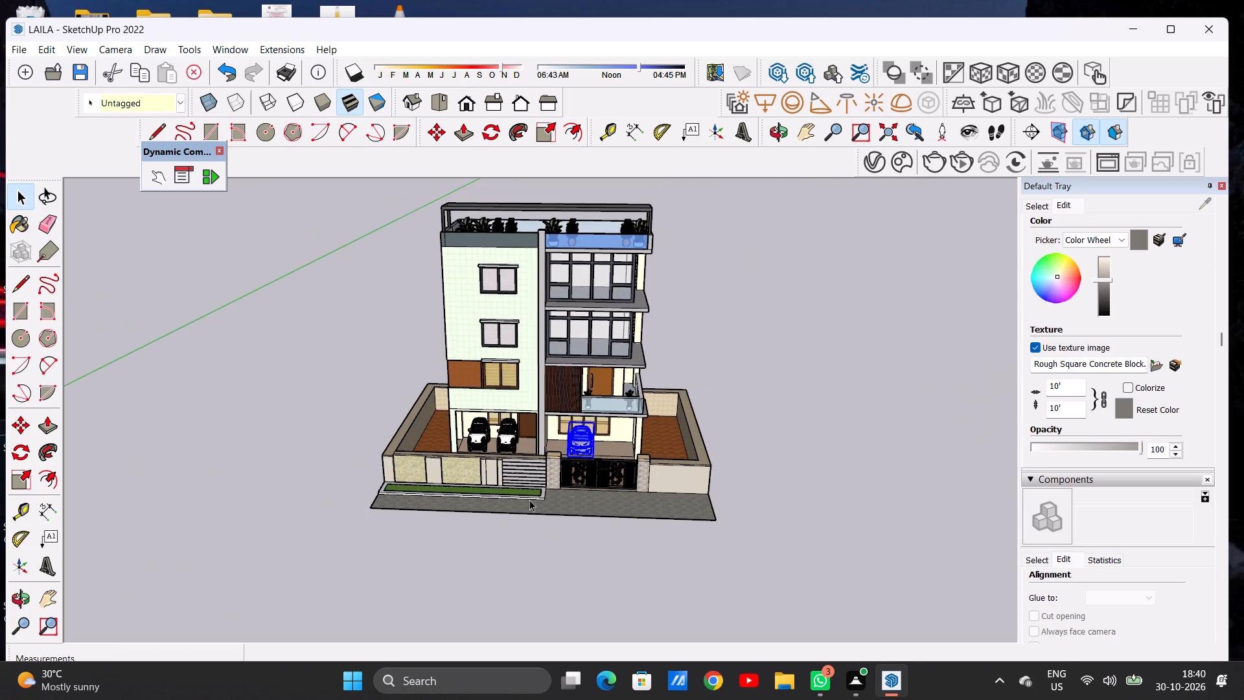
pyautogui.scroll(15, 529, 500)
pyautogui.scroll(8, 545, 498)
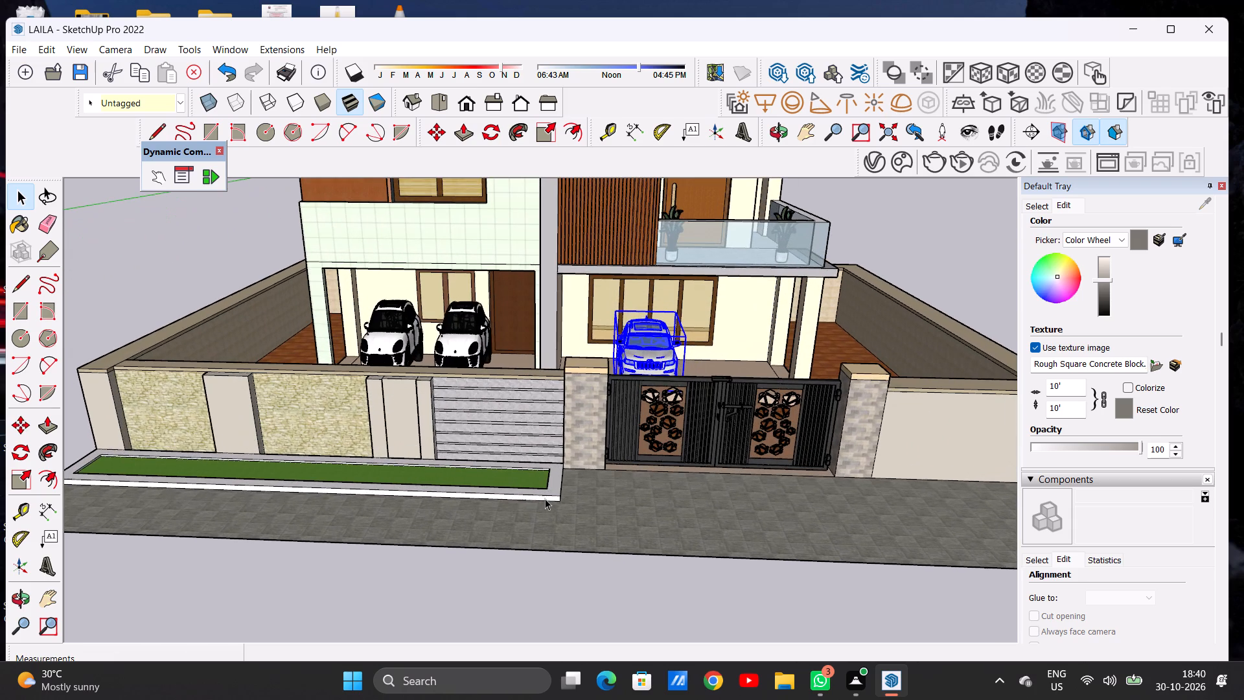
pyautogui.scroll(-18, 545, 498)
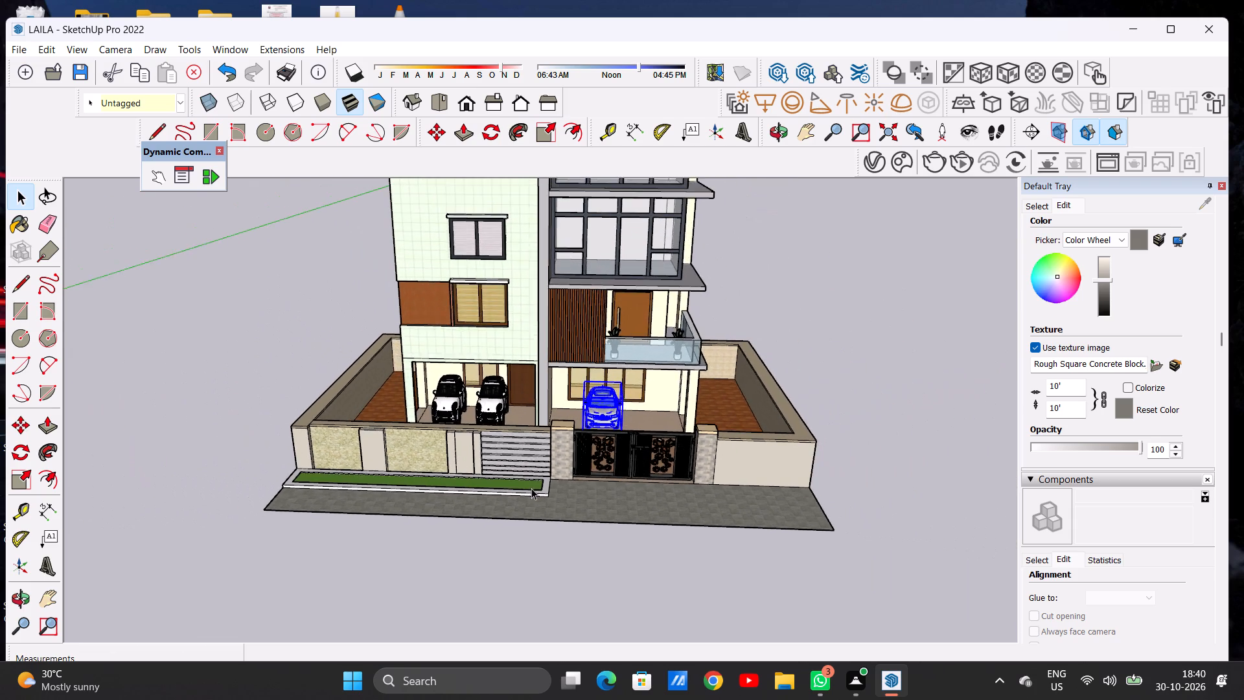
pyautogui.scroll(-1, 531, 488)
# Examine the potted plants on the first-floor balcony and the building's overall front and side elevations.
pyautogui.scroll(13, 631, 371)
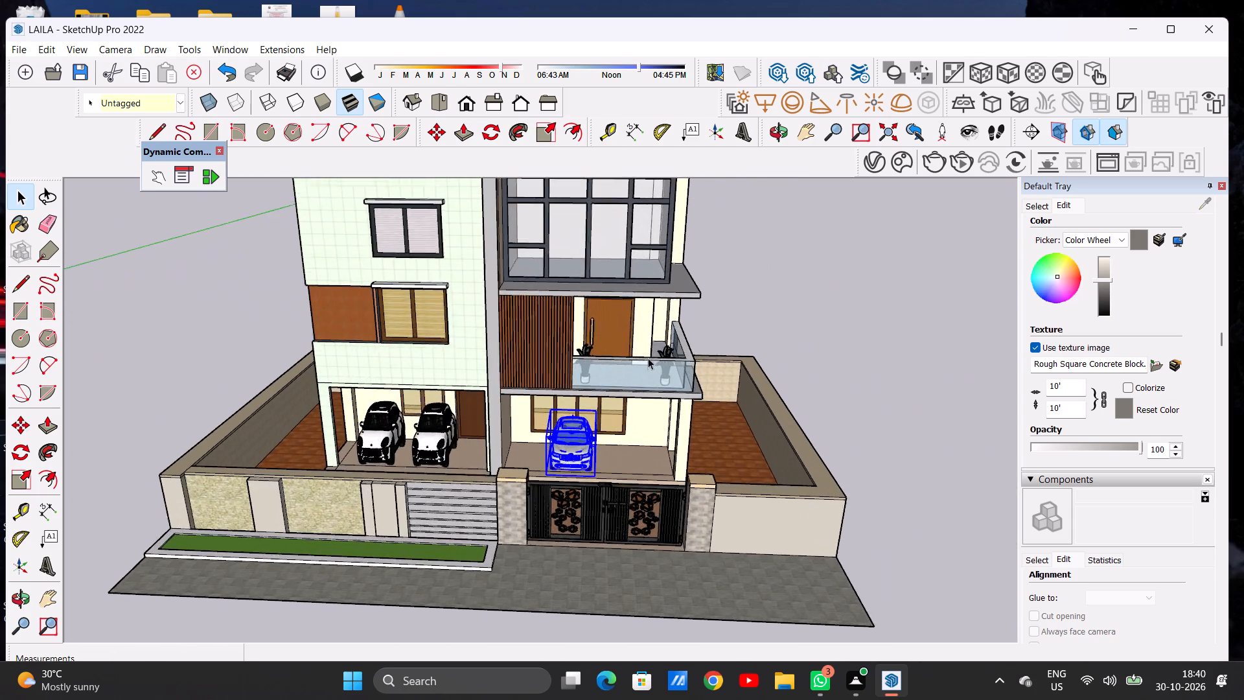
pyautogui.scroll(5, 648, 358)
pyautogui.click(670, 353)
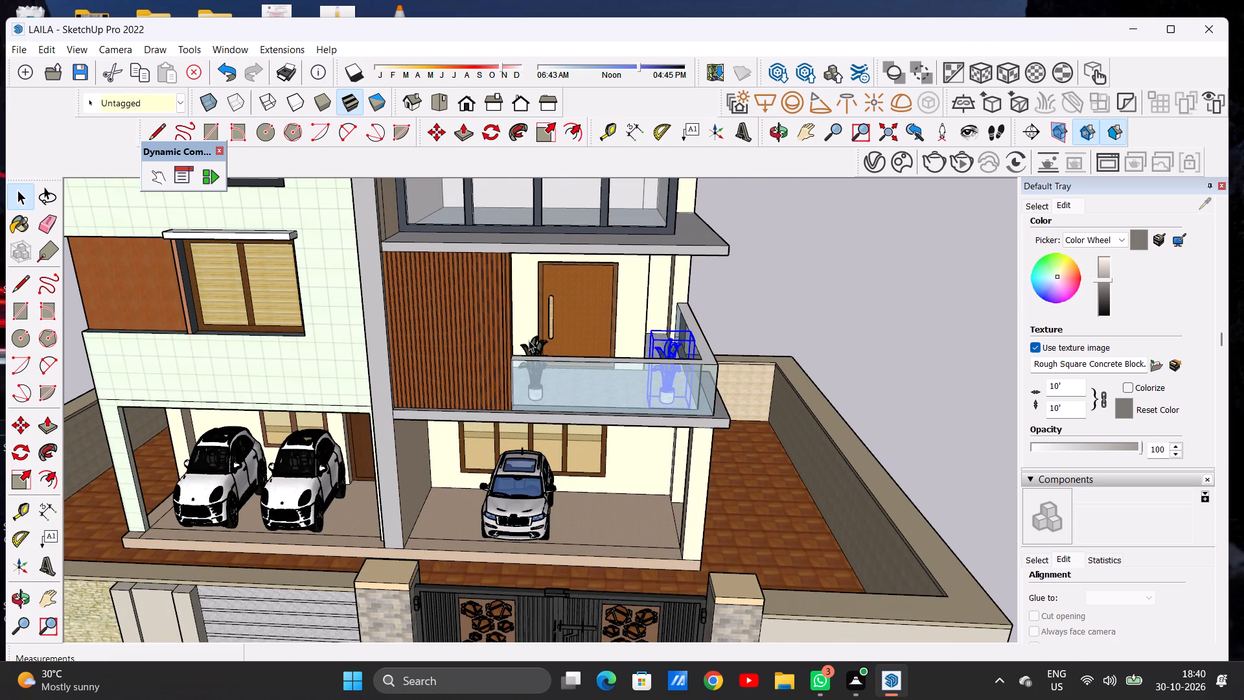
pyautogui.click(529, 340)
pyautogui.click(530, 343)
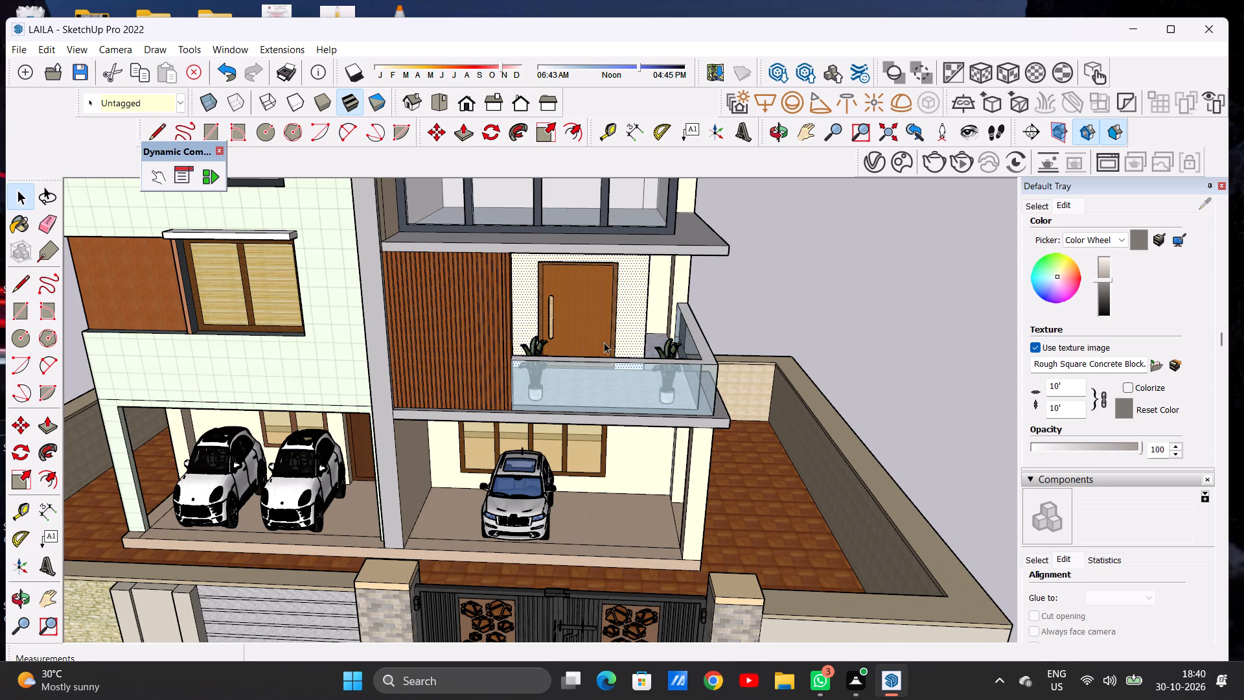
pyautogui.click(762, 316)
pyautogui.scroll(-12, 625, 389)
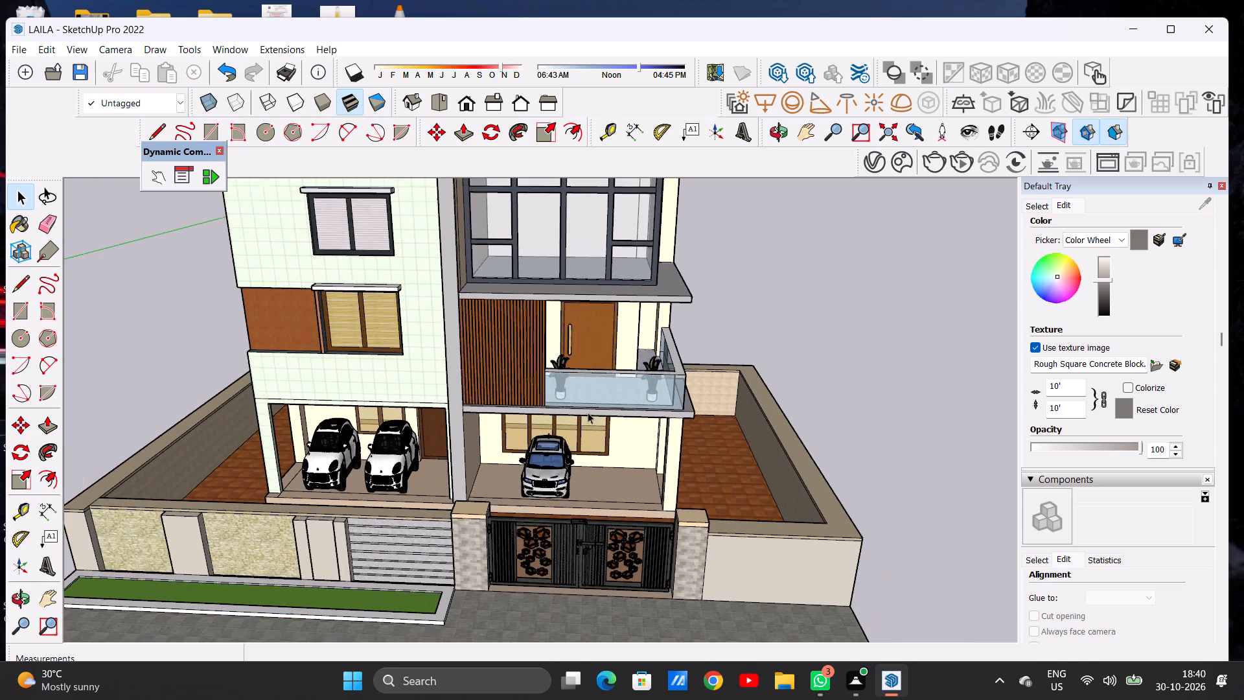
pyautogui.scroll(-18, 581, 419)
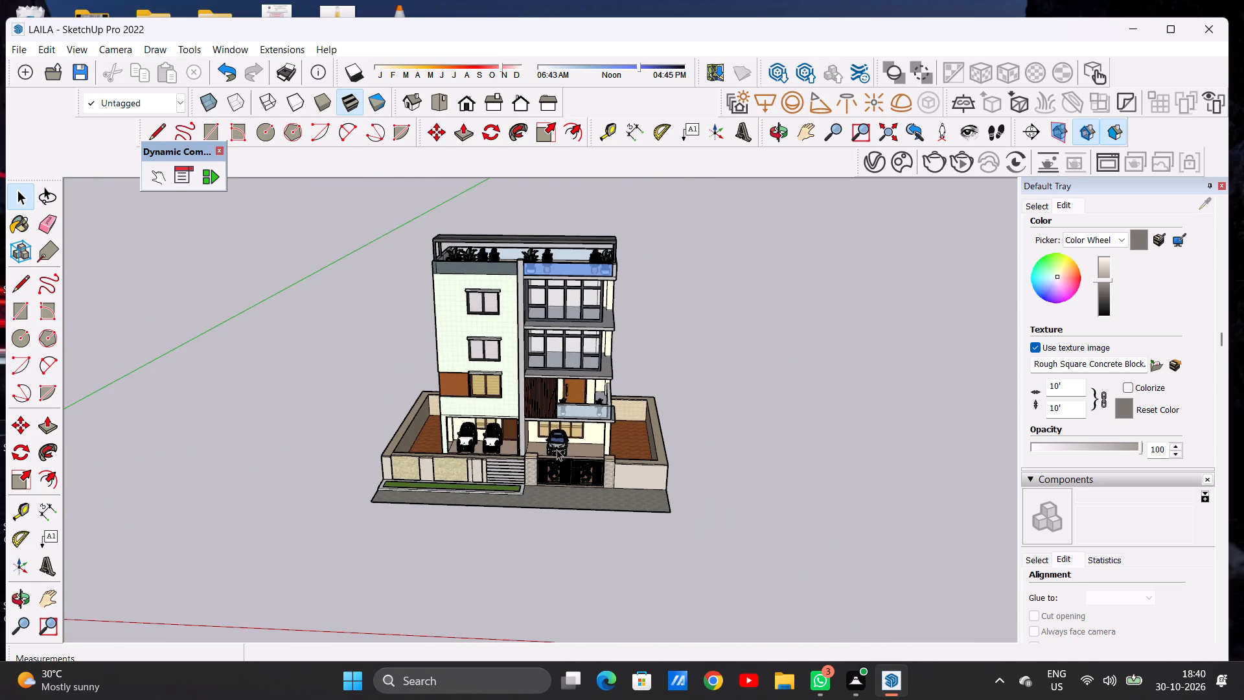
pyautogui.moveTo(555, 449); pyautogui.dragTo(557, 435, button='middle')
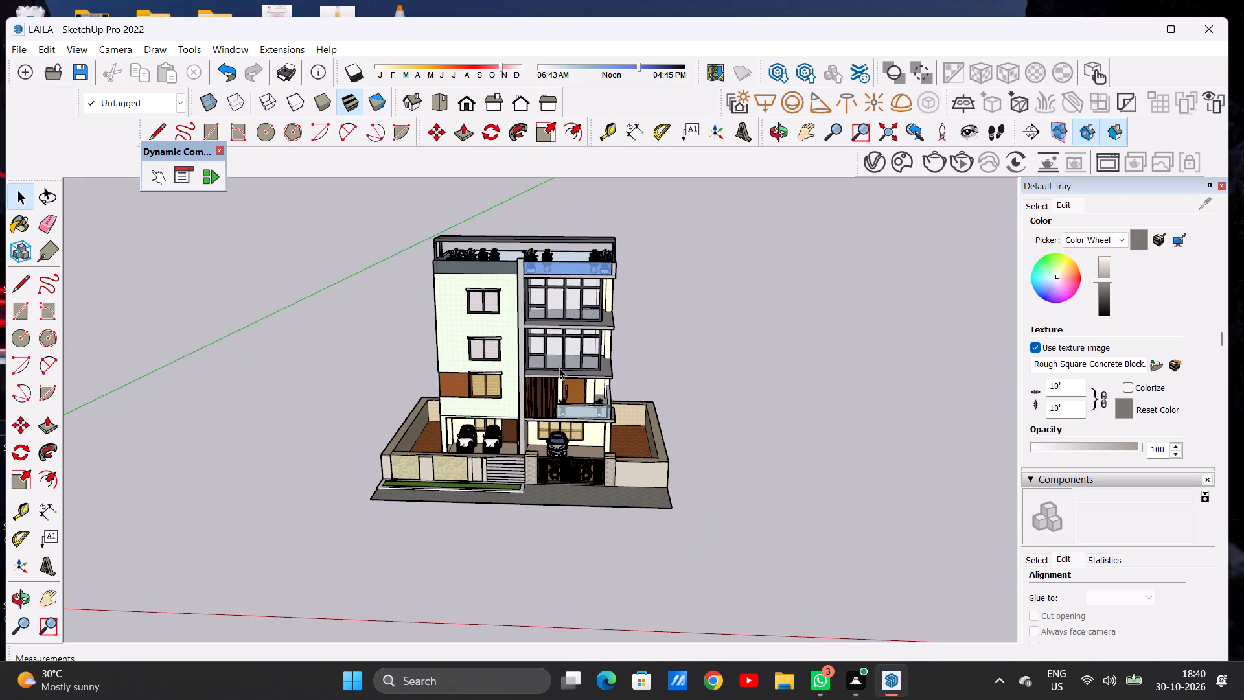
pyautogui.scroll(3, 556, 222)
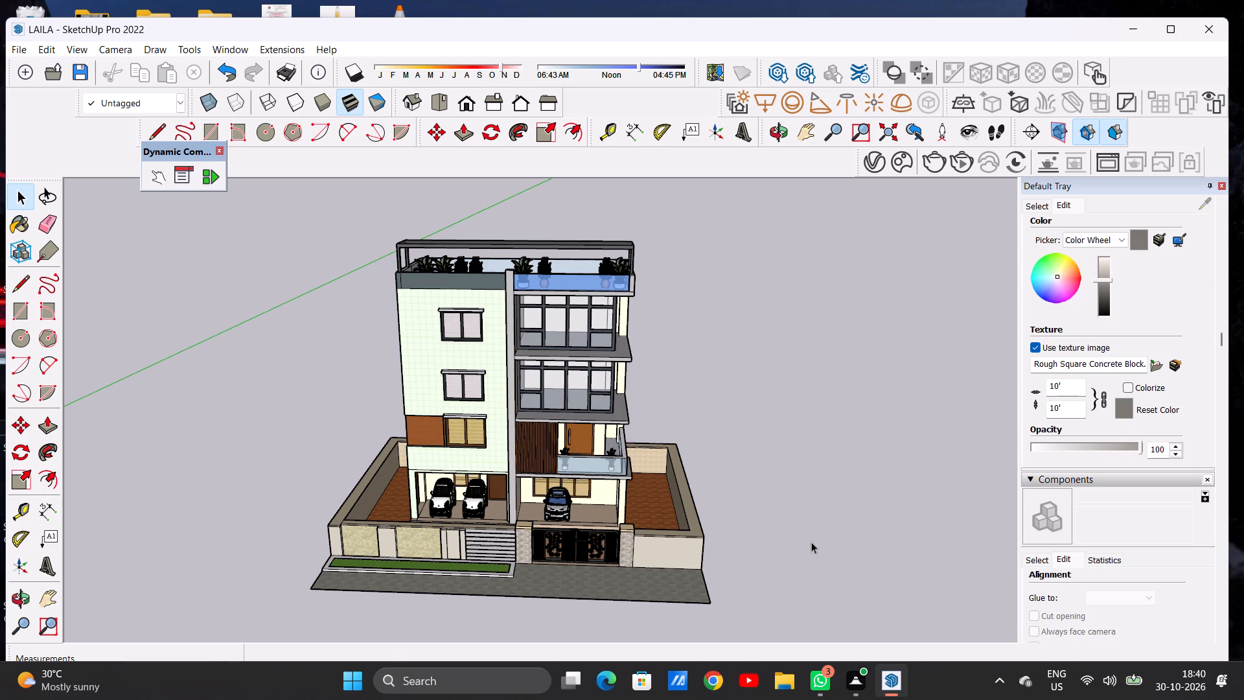
pyautogui.moveTo(770, 540); pyautogui.dragTo(526, 493, button='middle')
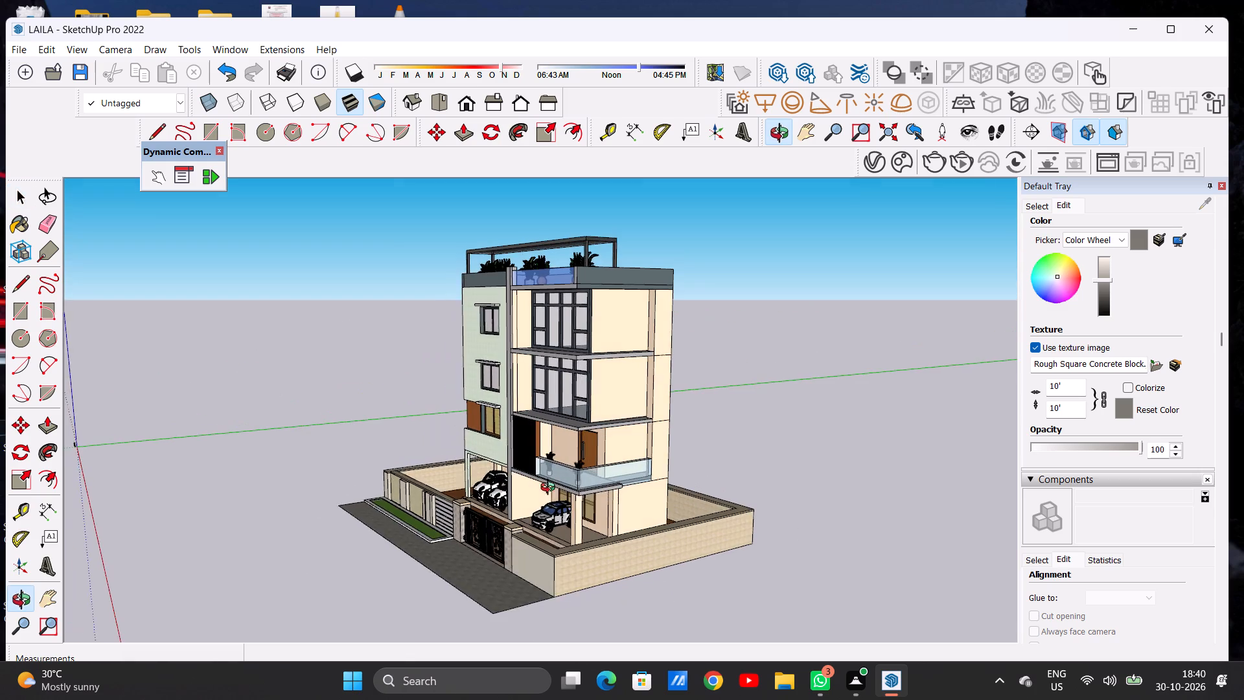
pyautogui.moveTo(668, 467); pyautogui.dragTo(402, 522, button='middle')
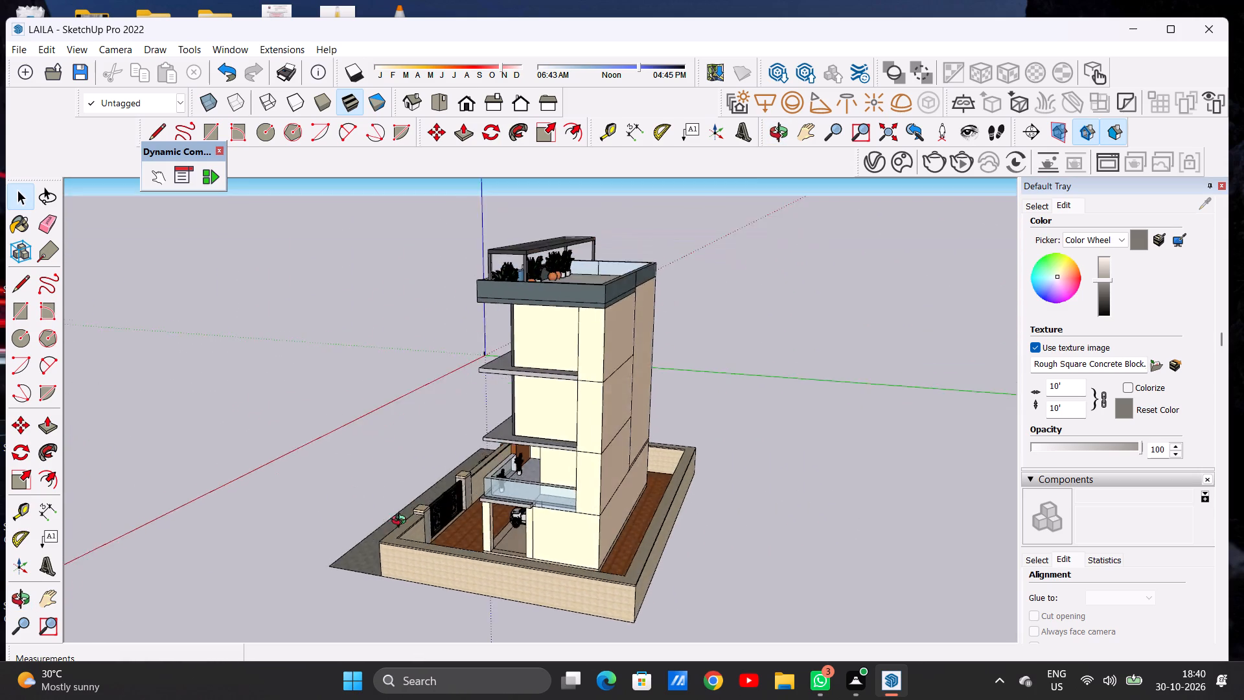
# Move the terracotta-potted plant near the middle of the roof terrace about 2' 4" closer to the glass railing.
pyautogui.moveTo(402, 522); pyautogui.dragTo(455, 560, button='middle')
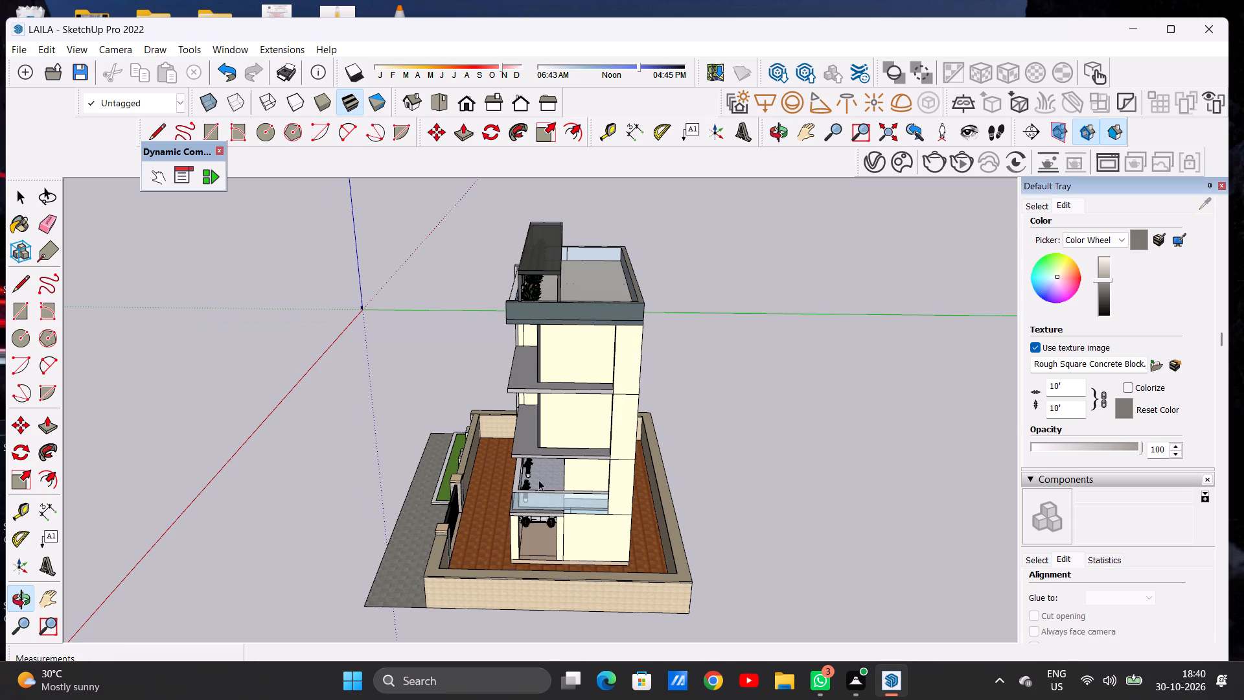
pyautogui.scroll(1, 575, 326)
pyautogui.scroll(-1, 570, 323)
pyautogui.scroll(2, 562, 317)
pyautogui.scroll(-1, 550, 310)
pyautogui.scroll(15, 549, 310)
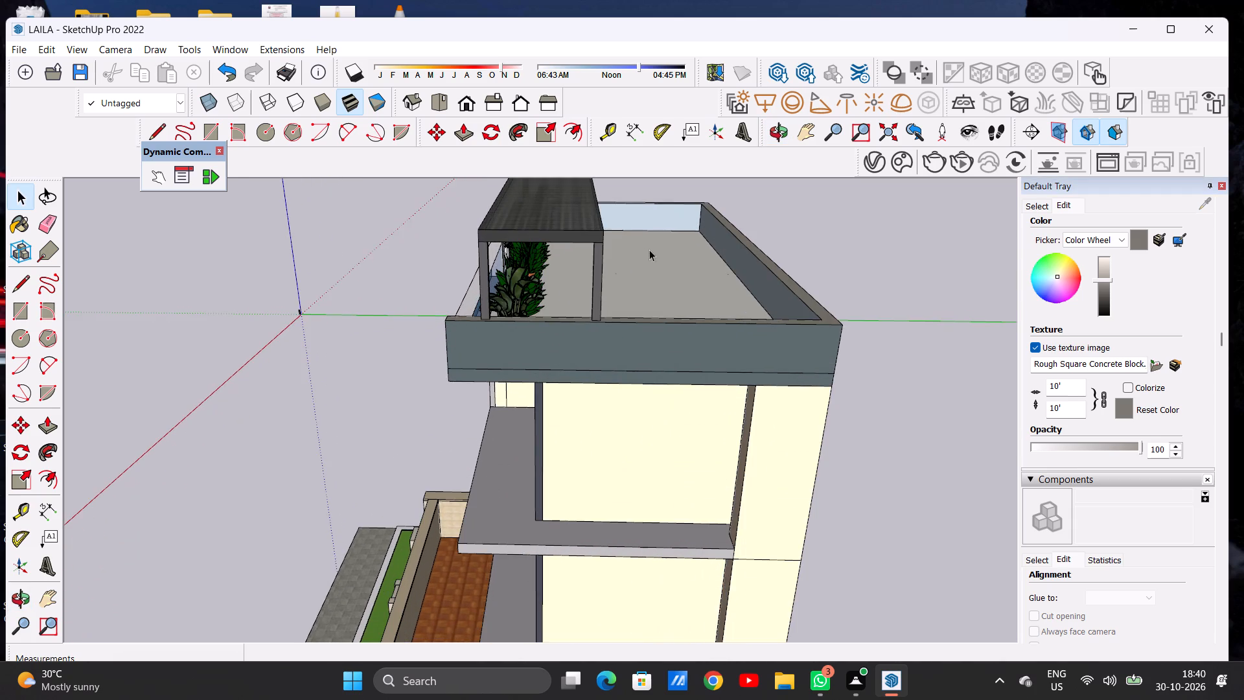
pyautogui.moveTo(654, 255); pyautogui.dragTo(340, 318, button='middle')
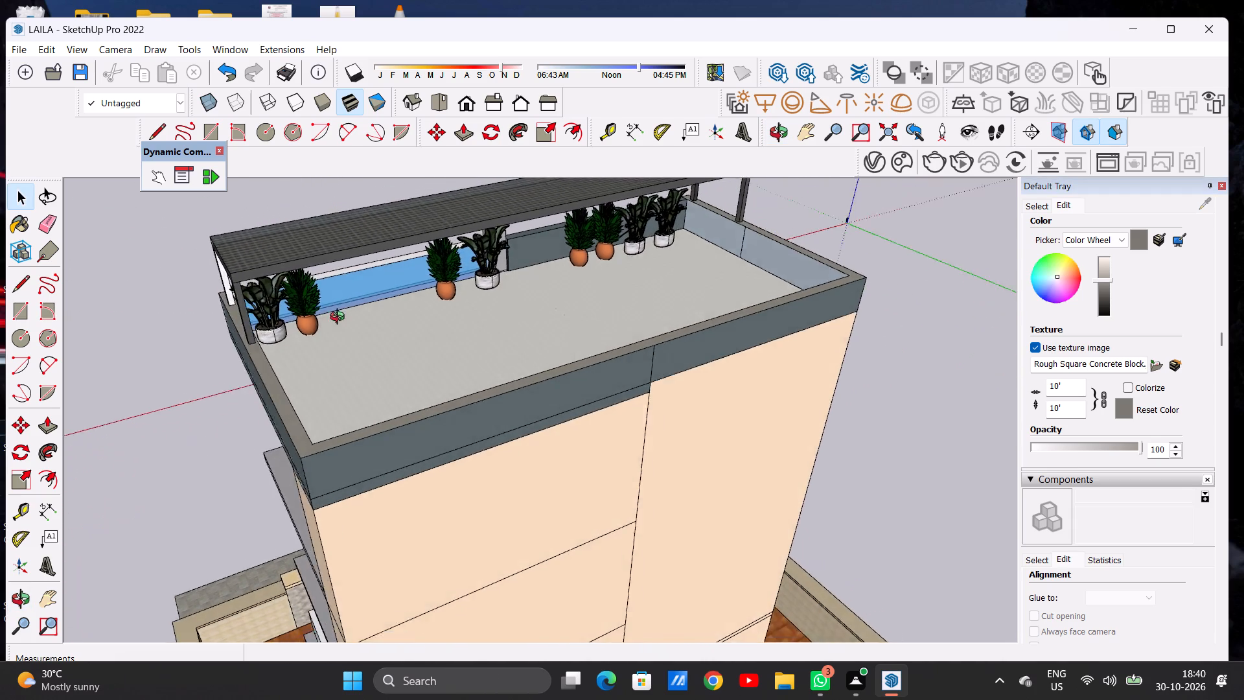
pyautogui.moveTo(340, 318); pyautogui.dragTo(316, 323, button='middle')
pyautogui.scroll(4, 402, 292)
pyautogui.scroll(-1, 439, 293)
pyautogui.scroll(6, 441, 293)
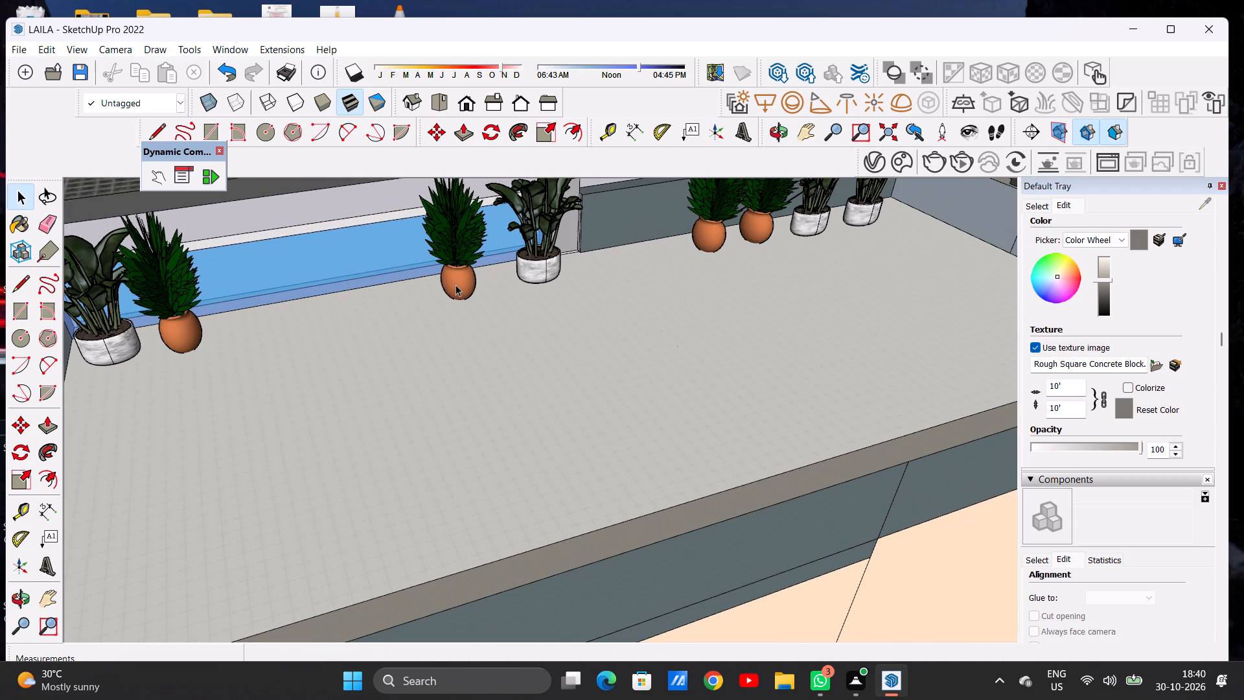
pyautogui.click(455, 285)
pyautogui.press('m')
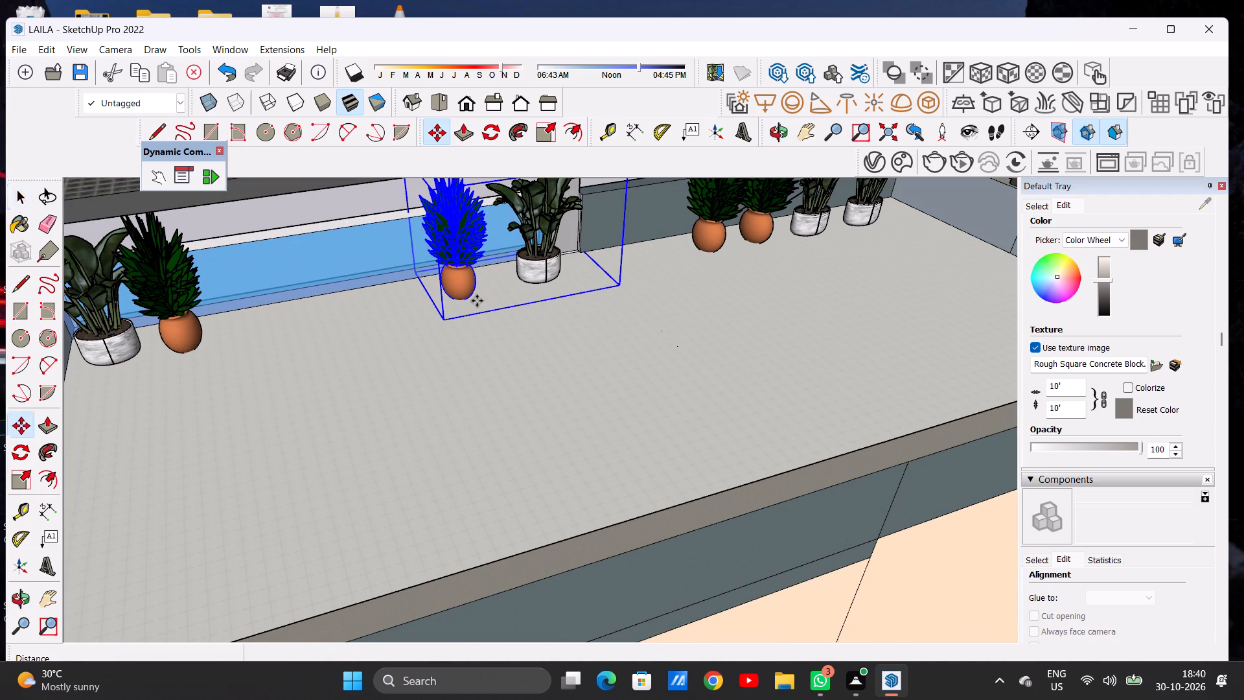
pyautogui.scroll(7, 435, 314)
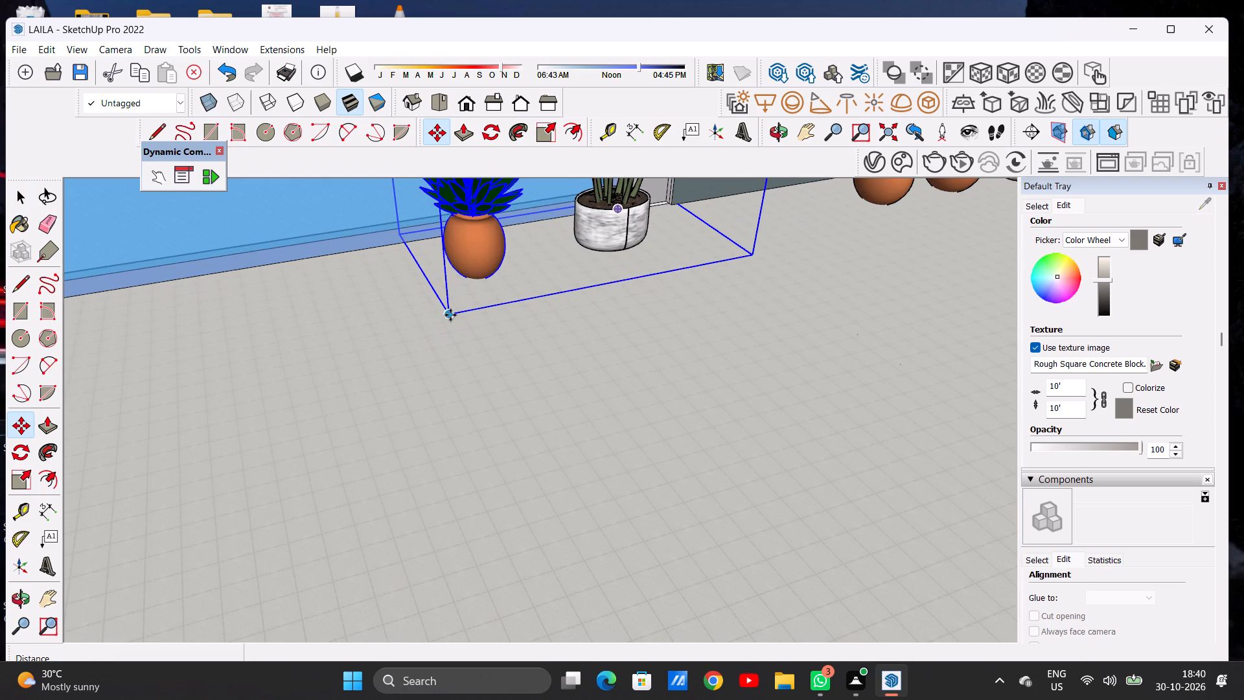
pyautogui.click(450, 315)
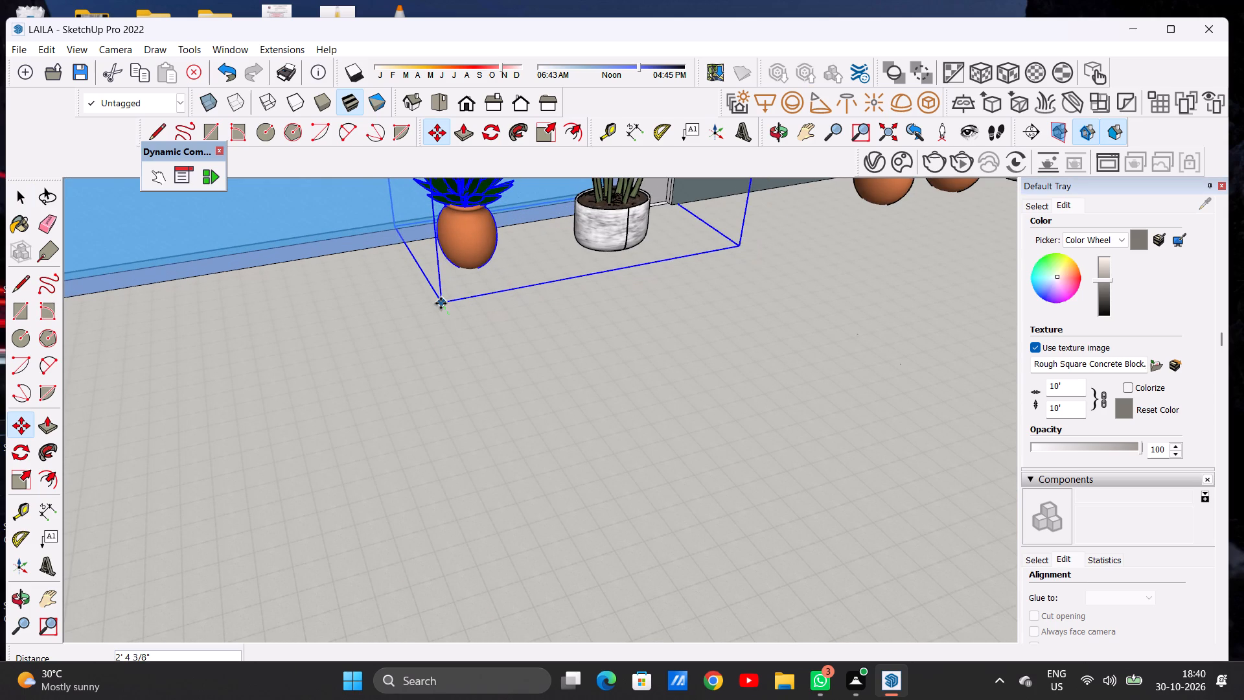
pyautogui.click(441, 303)
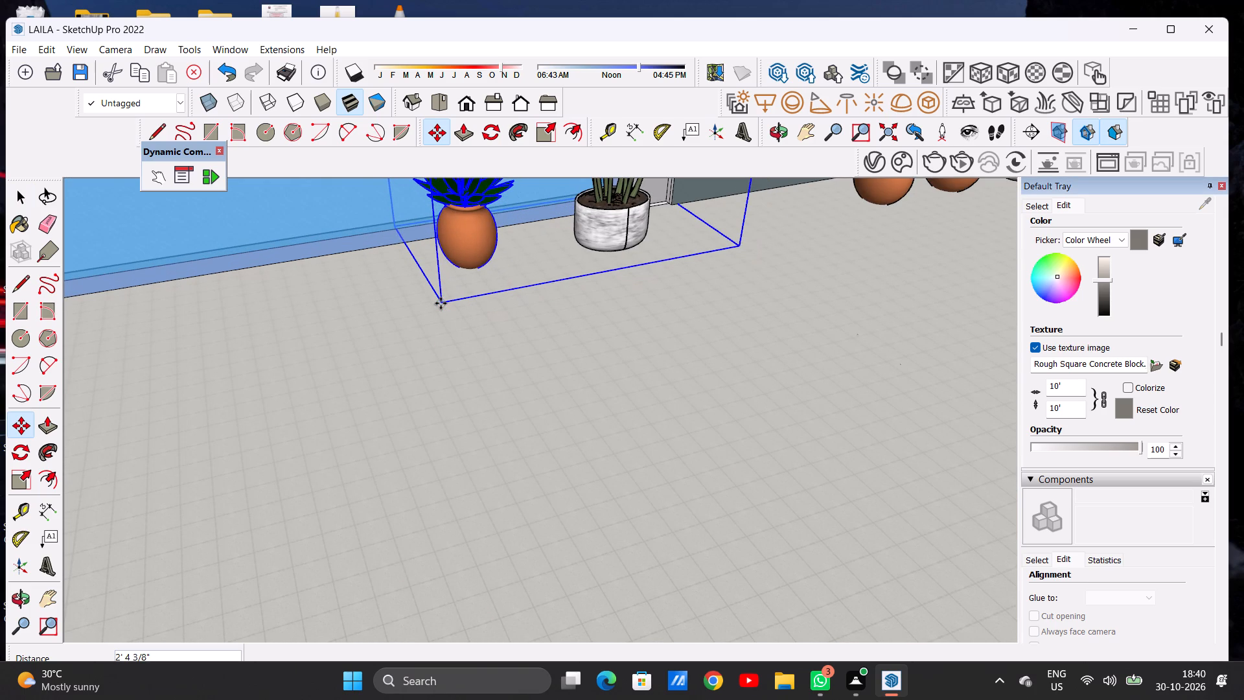
pyautogui.scroll(-5, 454, 329)
pyautogui.scroll(-8, 539, 320)
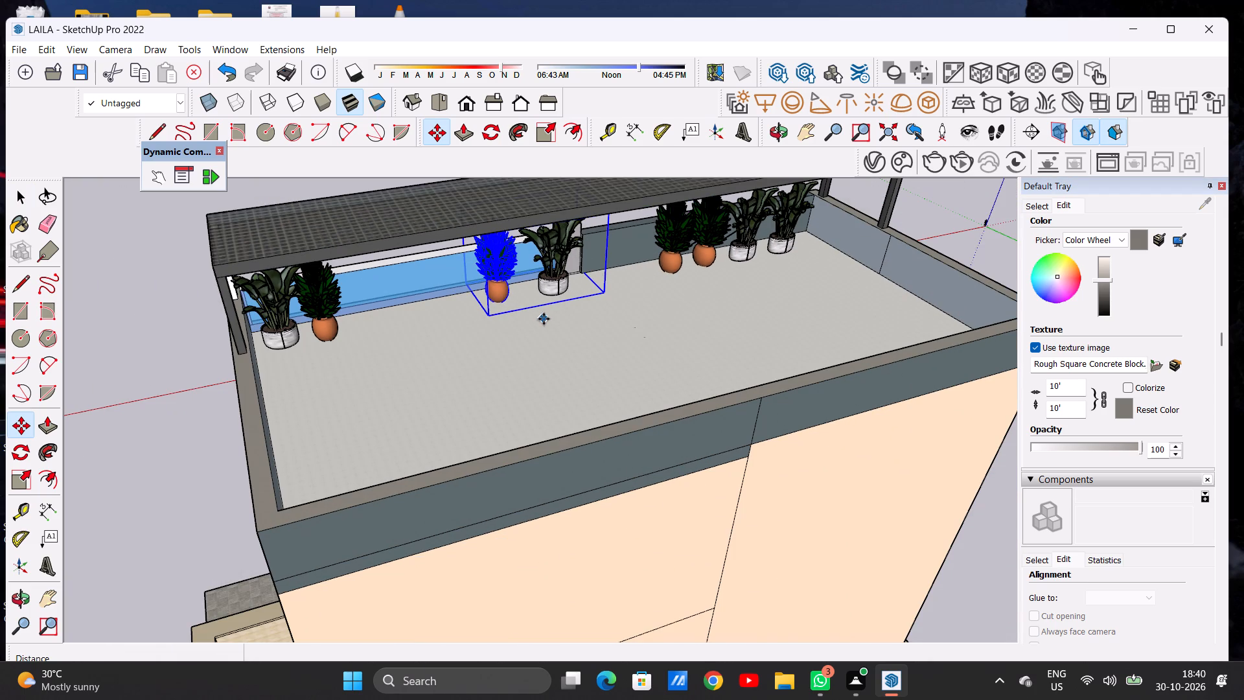
pyautogui.press('space')
pyautogui.click(207, 324)
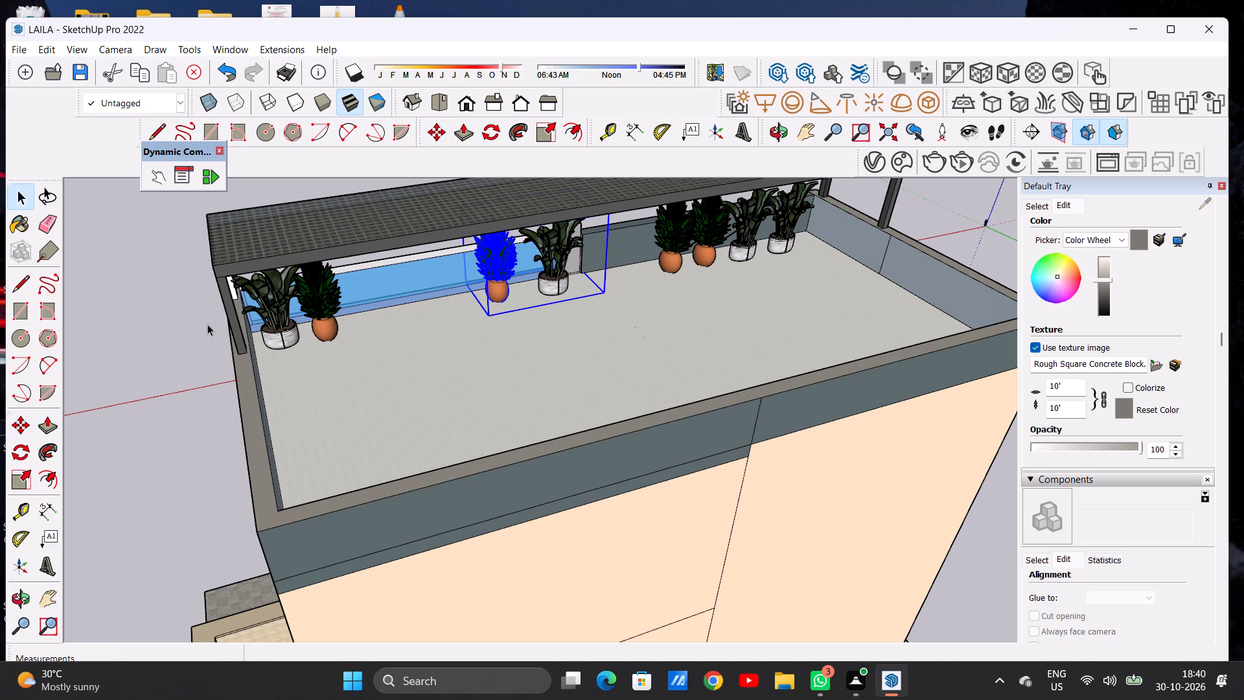
# Move the terracotta-potted plant at the corner end of the roof's glass railing about 3' 1" away from its neighbouring white pot.
pyautogui.click(470, 108)
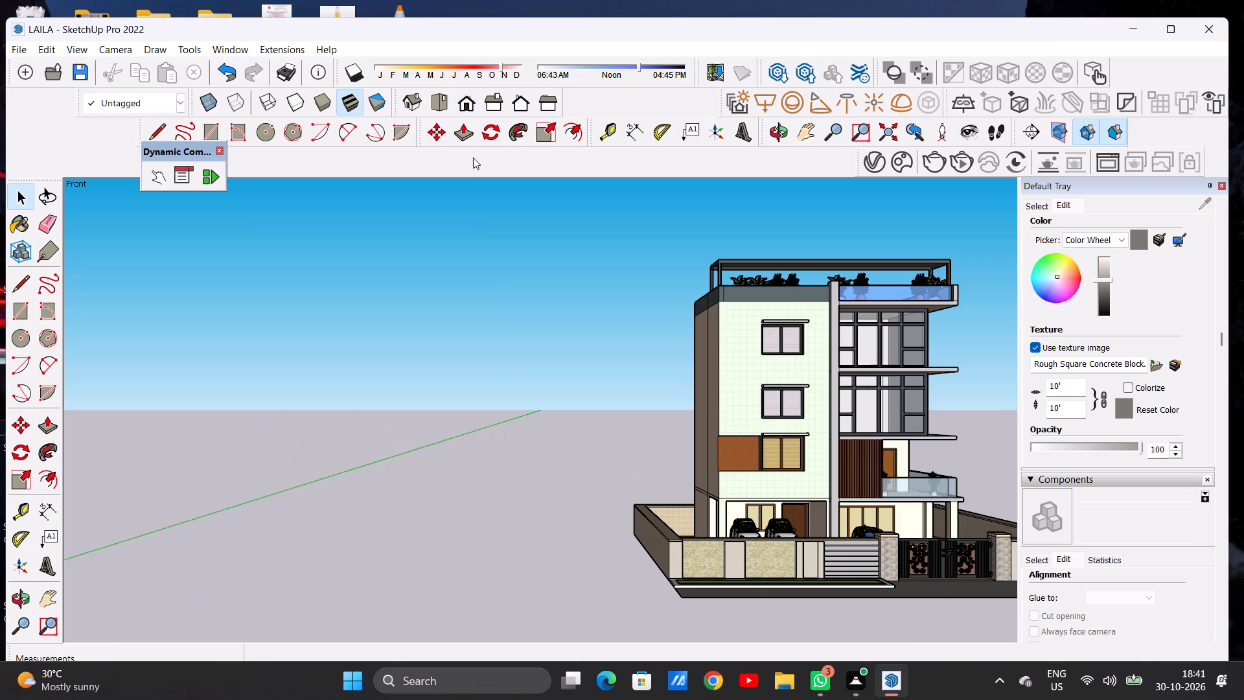
pyautogui.scroll(-6, 452, 408)
pyautogui.scroll(-4, 336, 427)
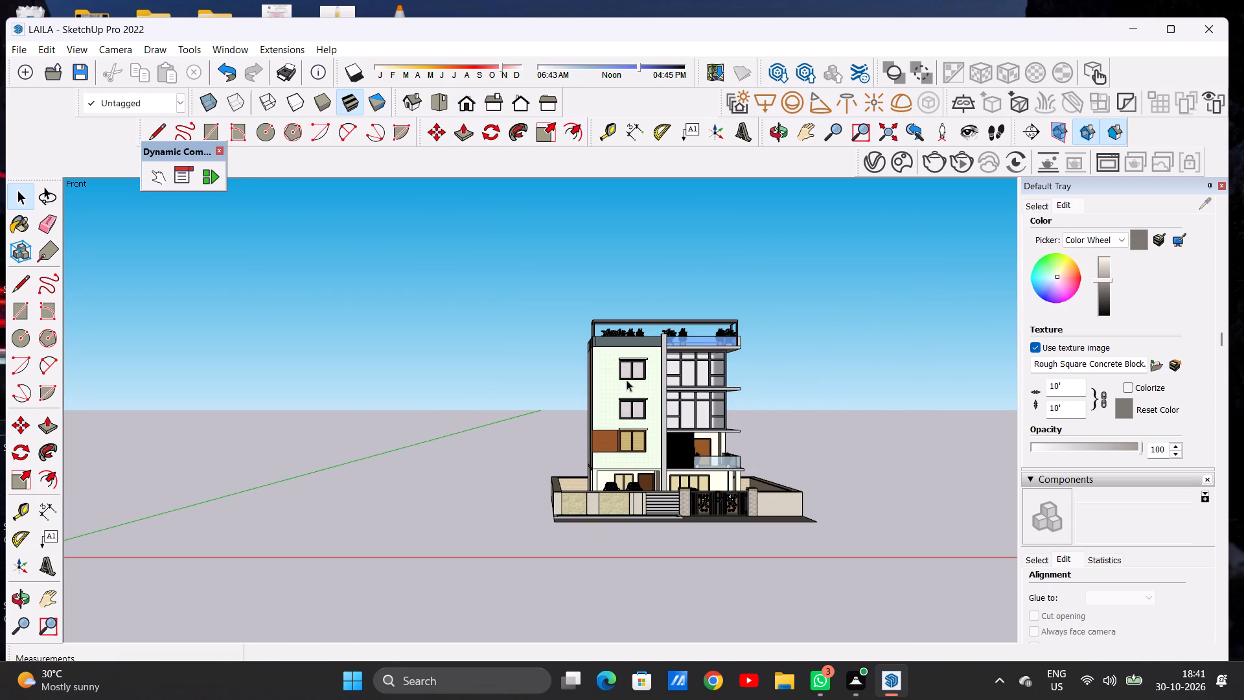
pyautogui.scroll(6, 722, 329)
pyautogui.scroll(16, 726, 339)
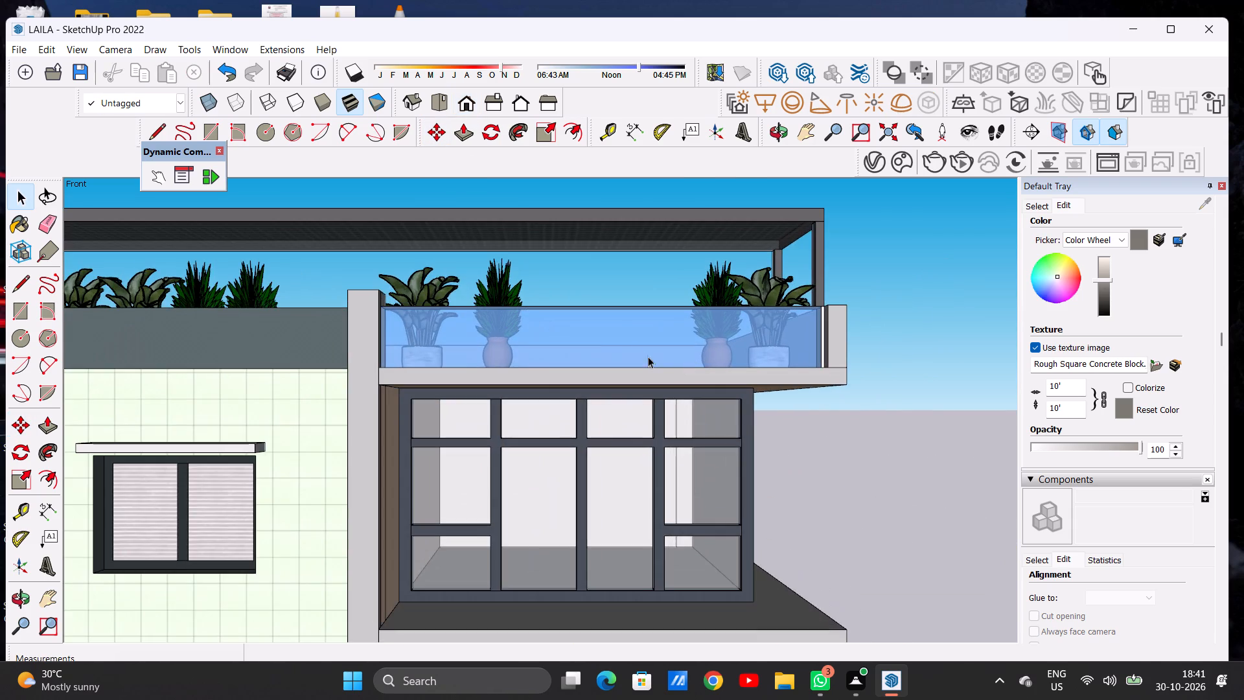
pyautogui.moveTo(621, 342); pyautogui.dragTo(604, 491, button='middle')
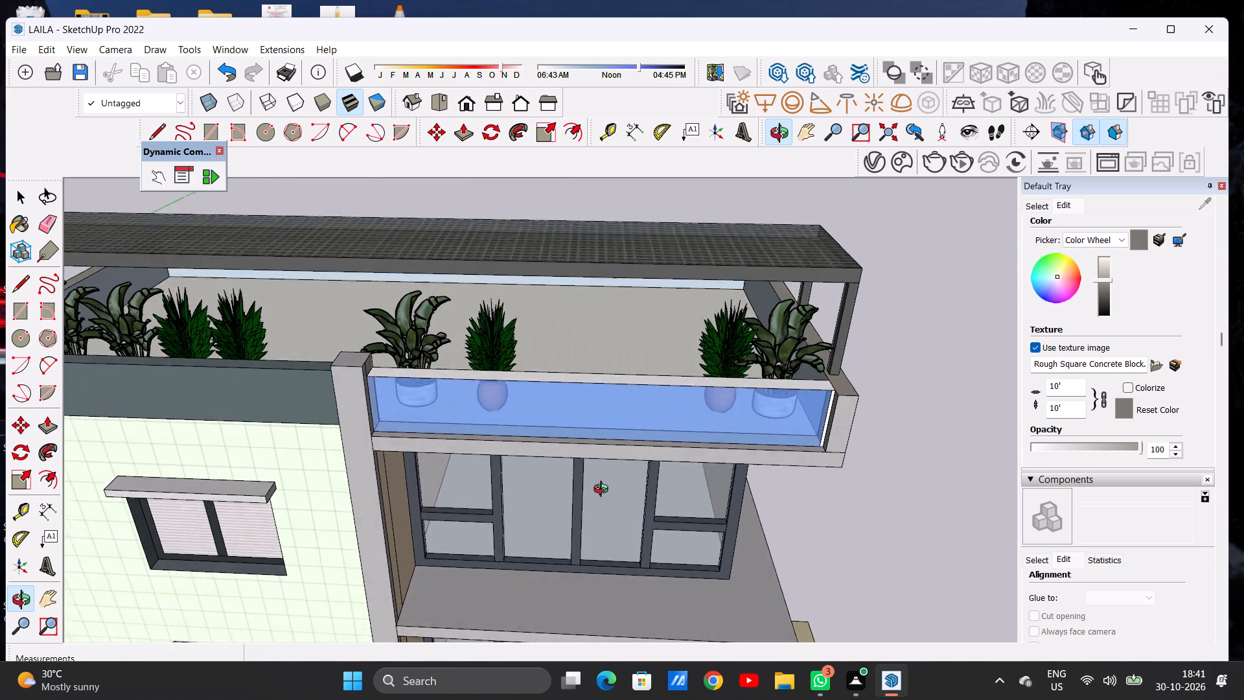
pyautogui.moveTo(604, 491); pyautogui.dragTo(555, 484, button='middle')
pyautogui.middleClick(555, 484)
pyautogui.scroll(6, 735, 370)
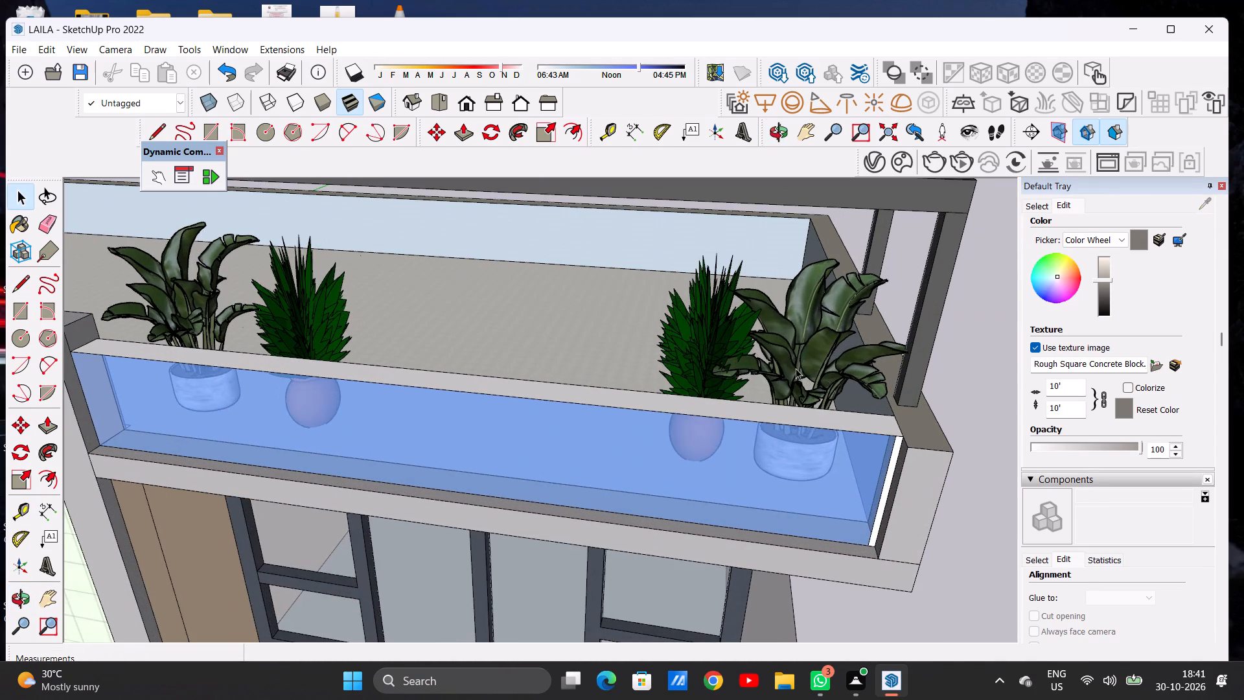
pyautogui.moveTo(775, 373); pyautogui.dragTo(542, 378, button='middle')
pyautogui.moveTo(735, 380); pyautogui.dragTo(465, 381, button='middle')
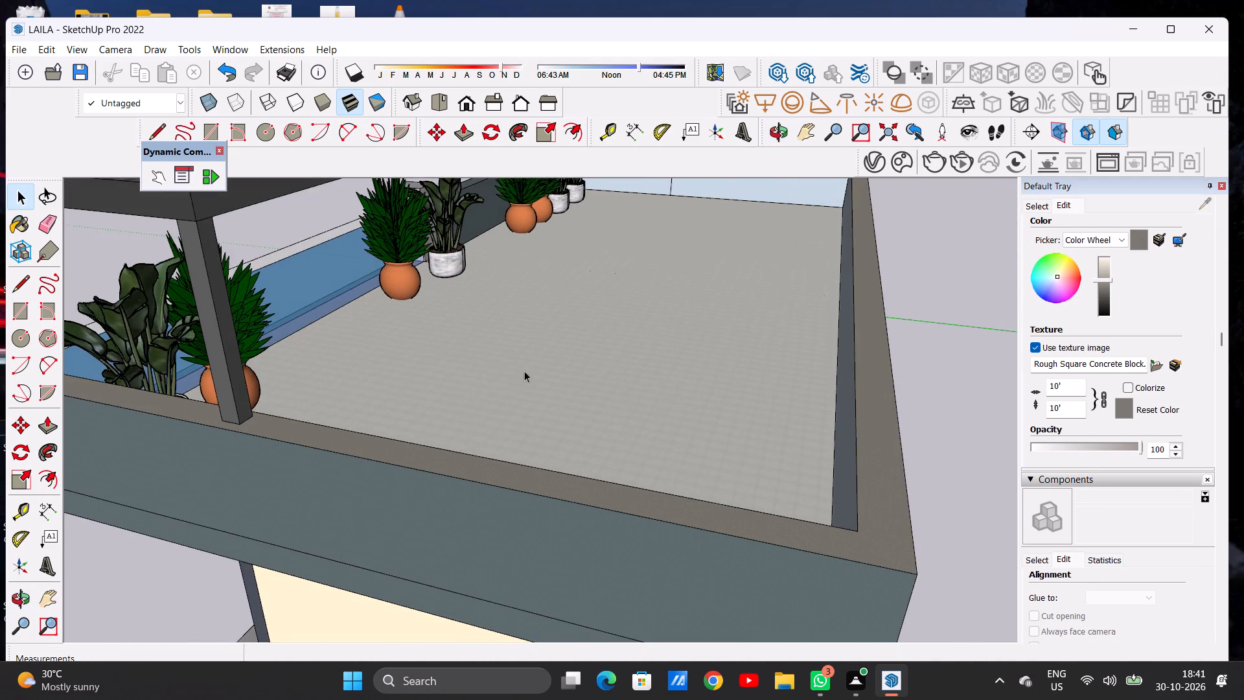
pyautogui.moveTo(513, 366); pyautogui.dragTo(435, 377, button='middle')
pyautogui.scroll(-6, 549, 406)
pyautogui.scroll(4, 325, 360)
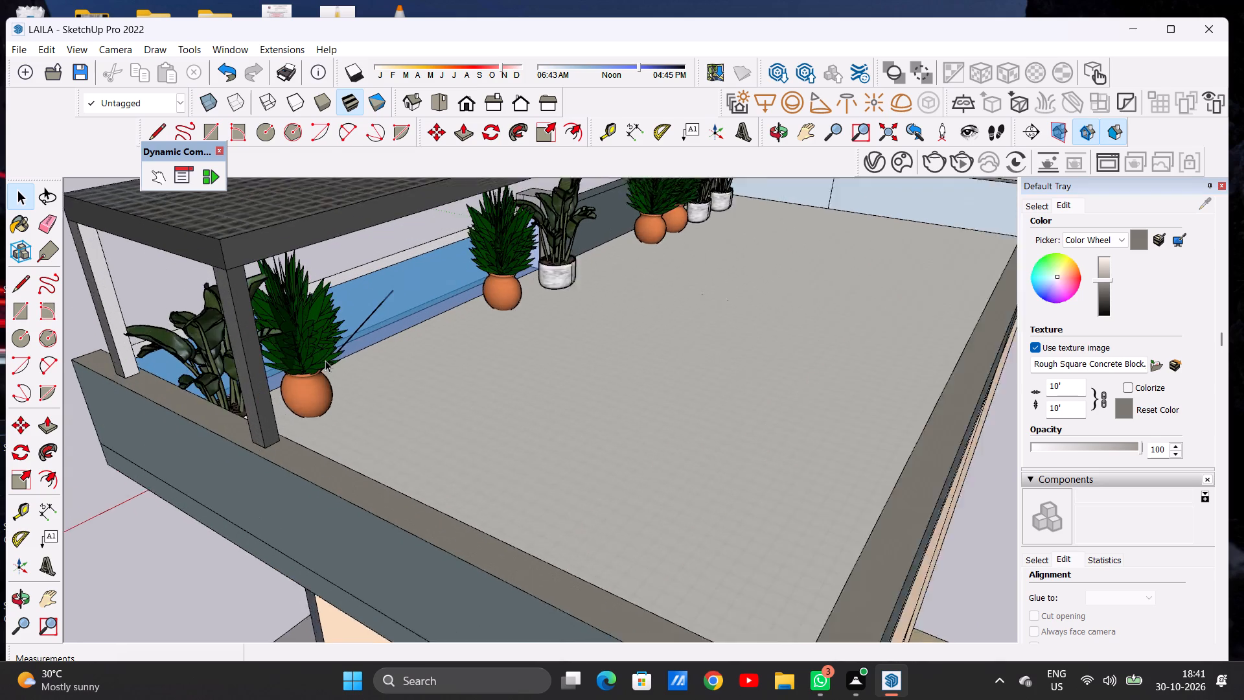
pyautogui.scroll(9, 325, 360)
pyautogui.scroll(-1, 342, 382)
pyautogui.scroll(7, 342, 382)
pyautogui.scroll(-1, 336, 385)
pyautogui.scroll(3, 336, 385)
pyautogui.moveTo(383, 388); pyautogui.dragTo(323, 388, button='middle')
pyautogui.scroll(-11, 422, 406)
pyautogui.click(294, 415)
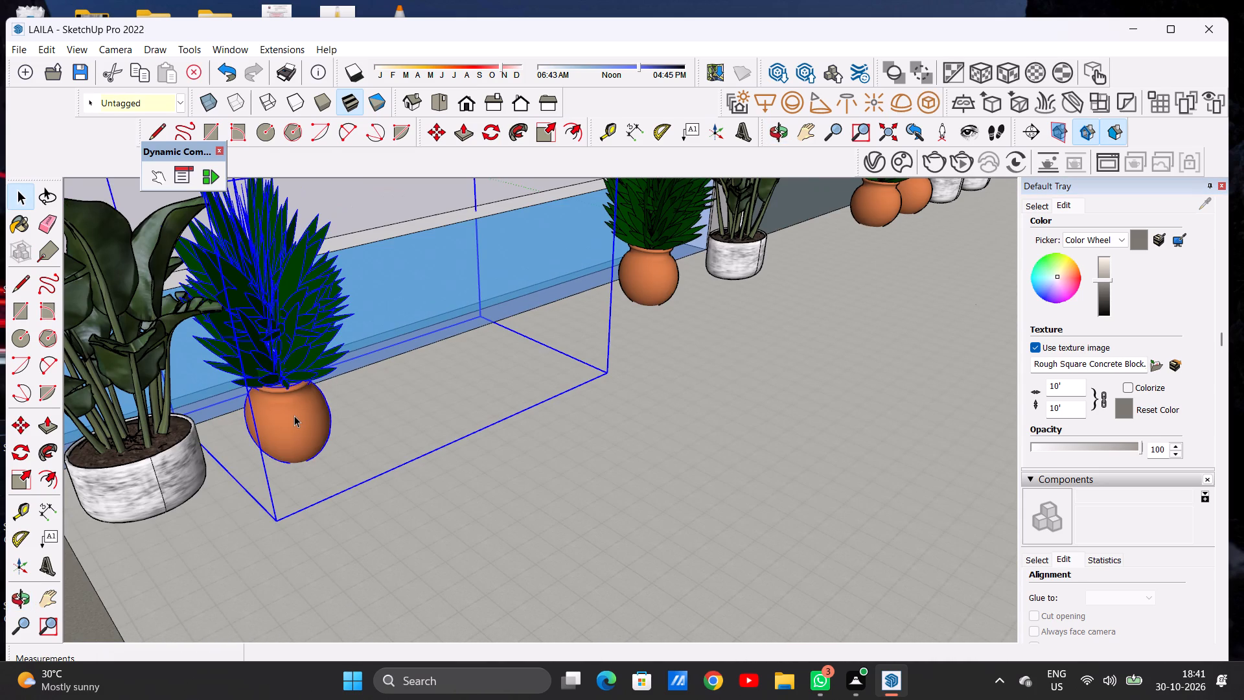
pyautogui.press('m')
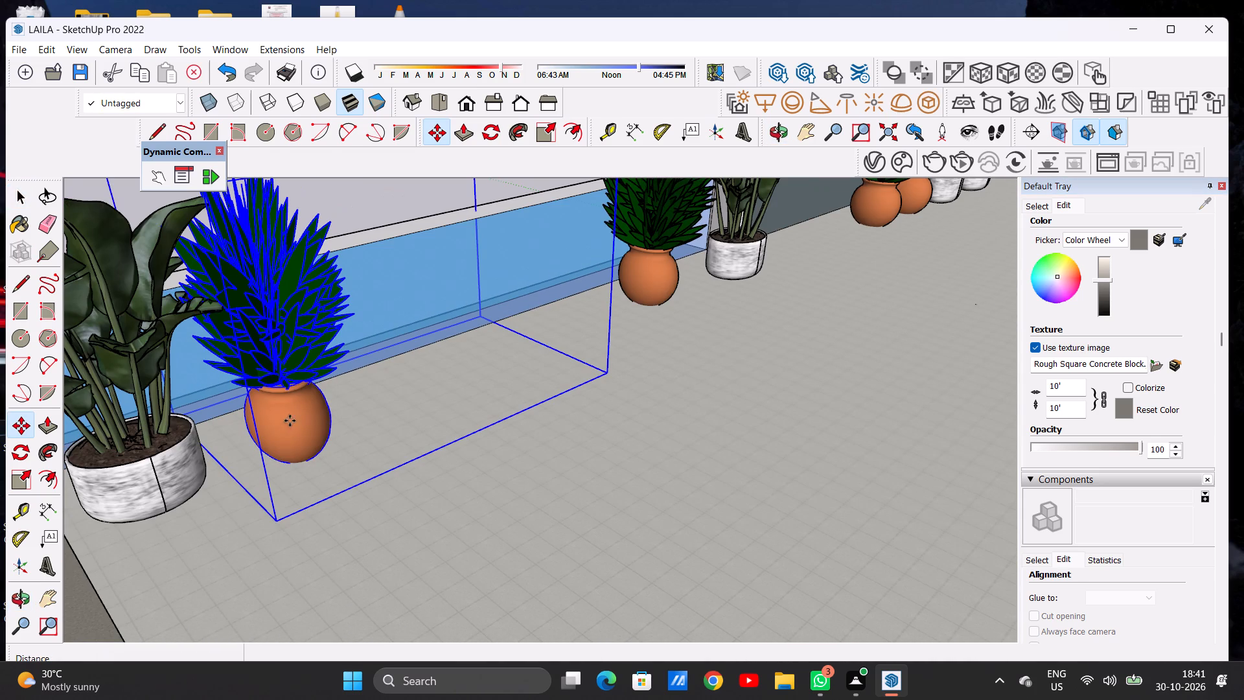
pyautogui.click(271, 526)
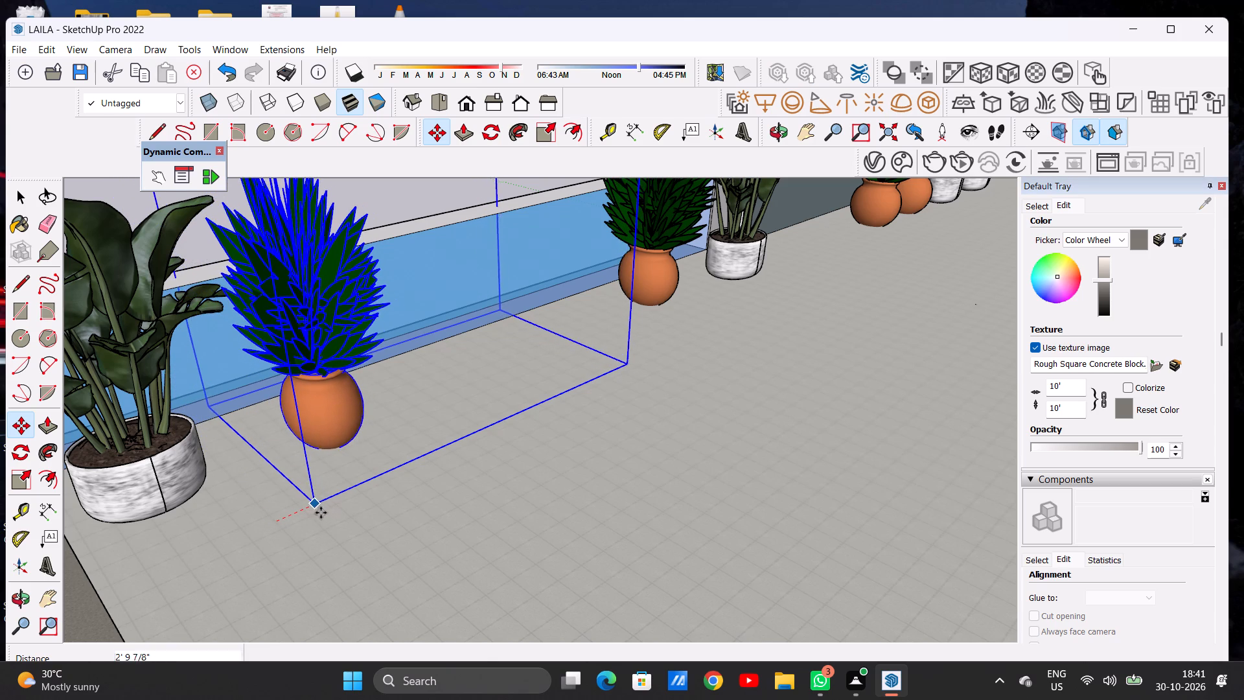
pyautogui.click(324, 512)
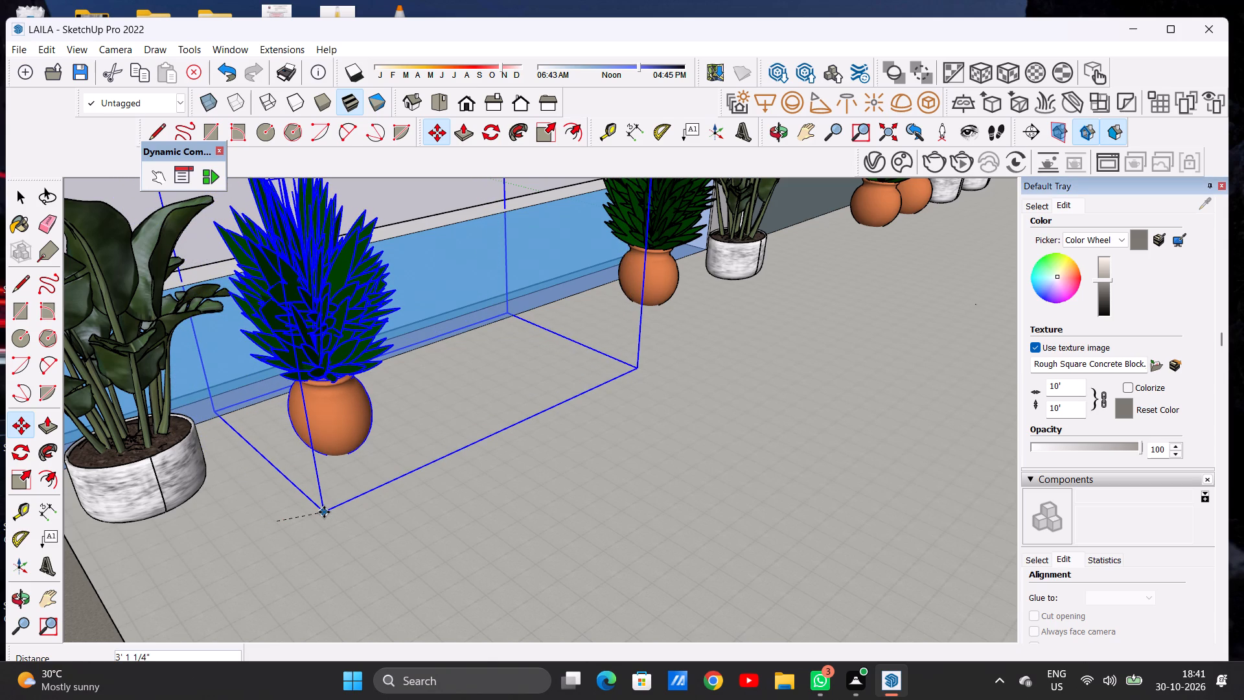
pyautogui.press('space')
pyautogui.click(397, 205)
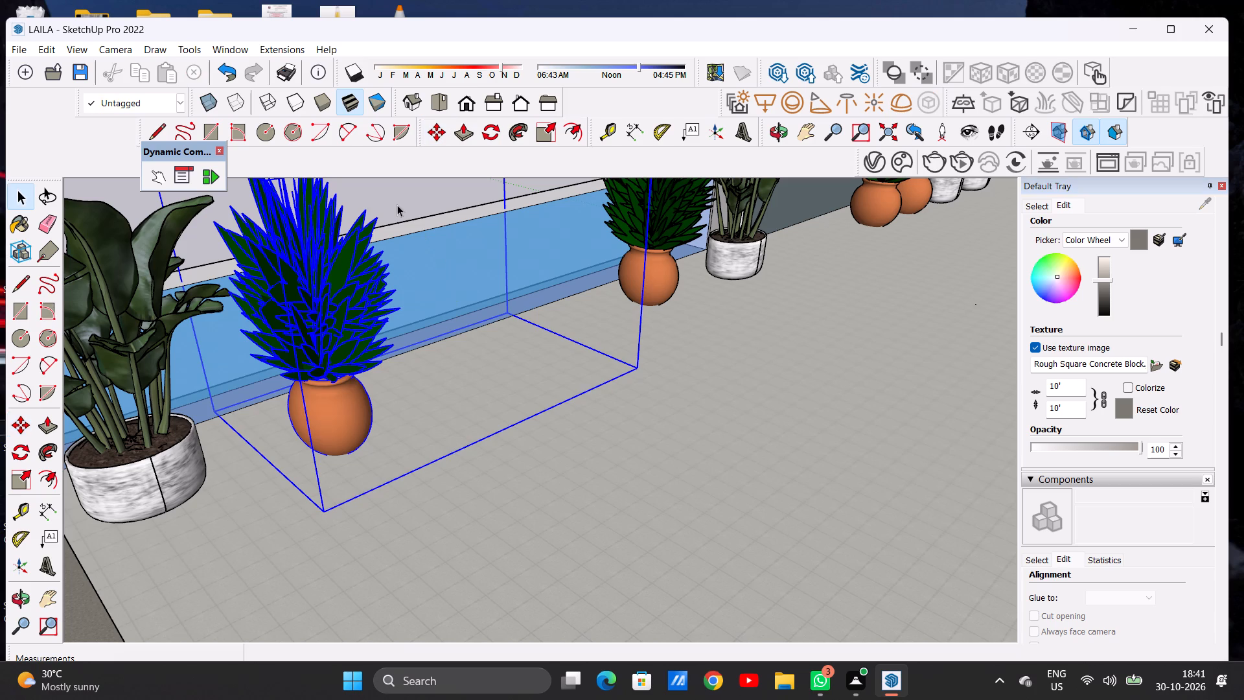
# Examine the rooftop plant arrangement behind the glass railing and the building's whole front elevation.
pyautogui.click(470, 105)
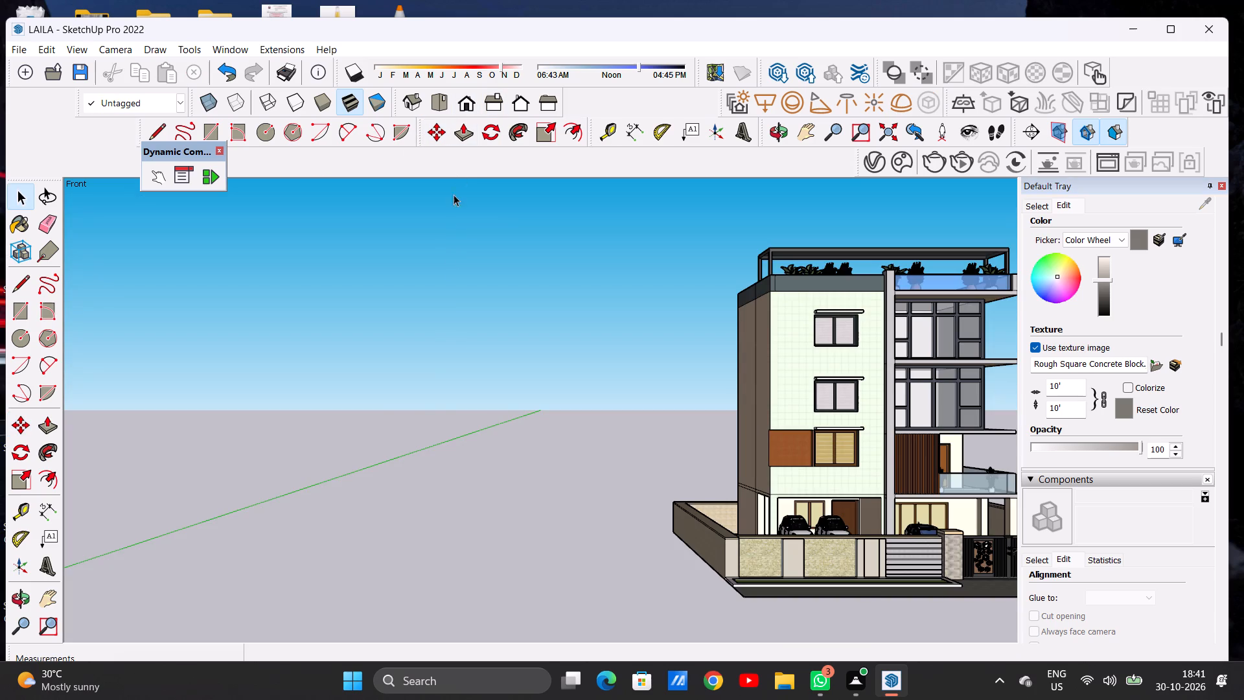
pyautogui.scroll(-18, 406, 417)
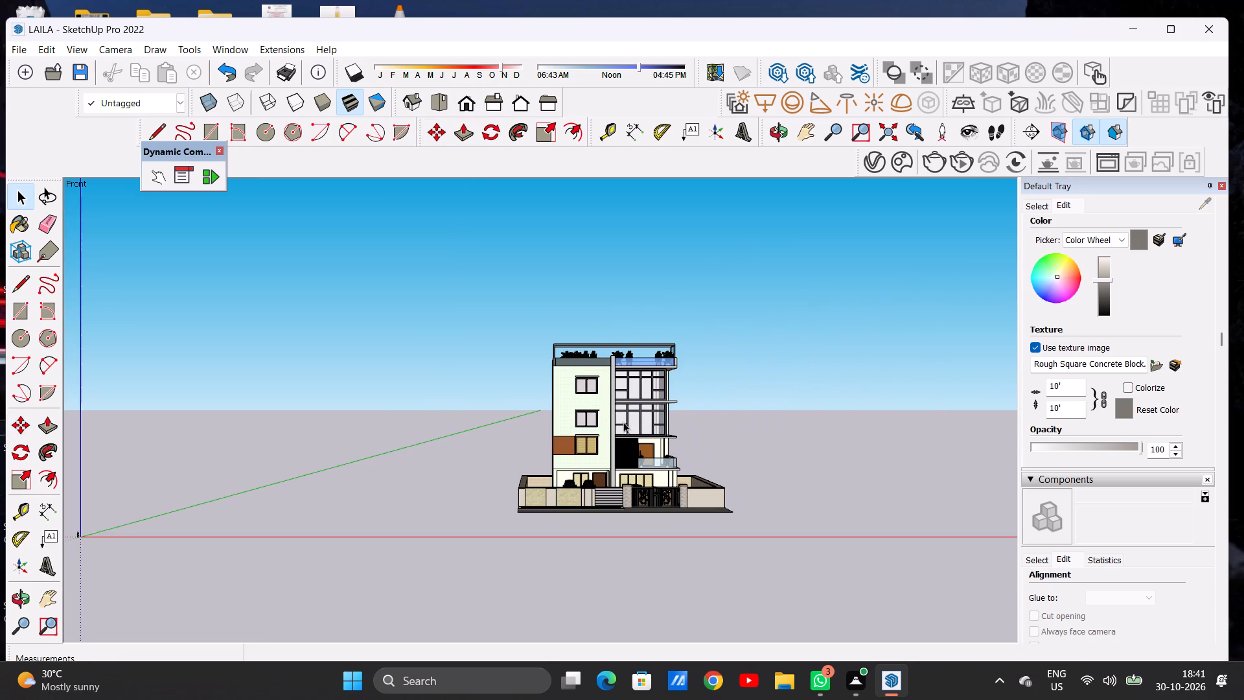
pyautogui.scroll(1, 667, 362)
pyautogui.scroll(-1, 670, 360)
pyautogui.scroll(20, 670, 360)
pyautogui.moveTo(653, 361); pyautogui.dragTo(646, 371, button='middle')
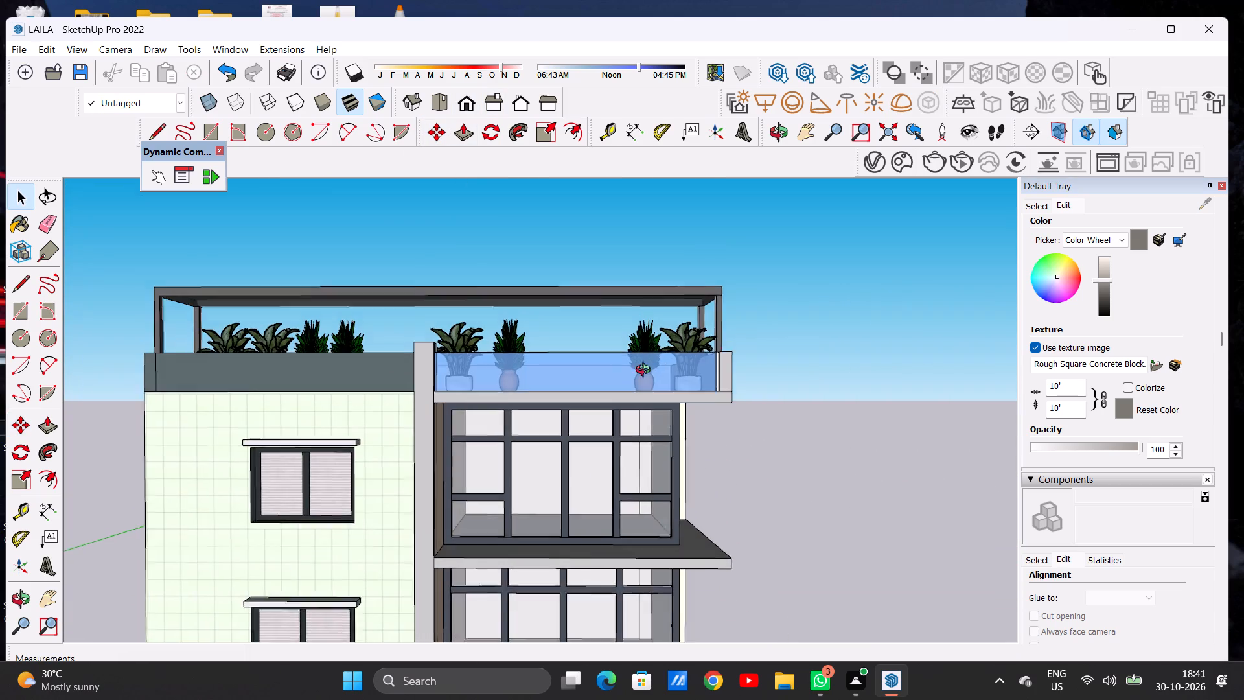
pyautogui.moveTo(646, 371); pyautogui.dragTo(620, 419, button='middle')
pyautogui.scroll(1, 620, 418)
pyautogui.scroll(-4, 629, 411)
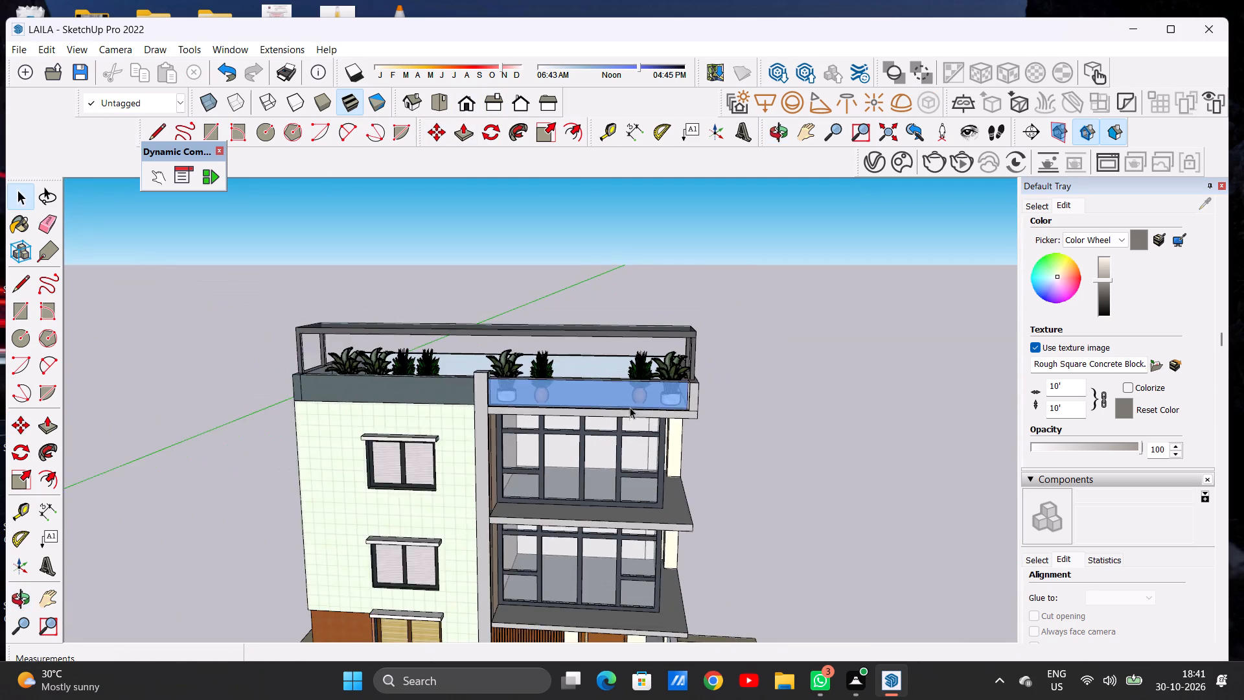
pyautogui.scroll(-19, 630, 407)
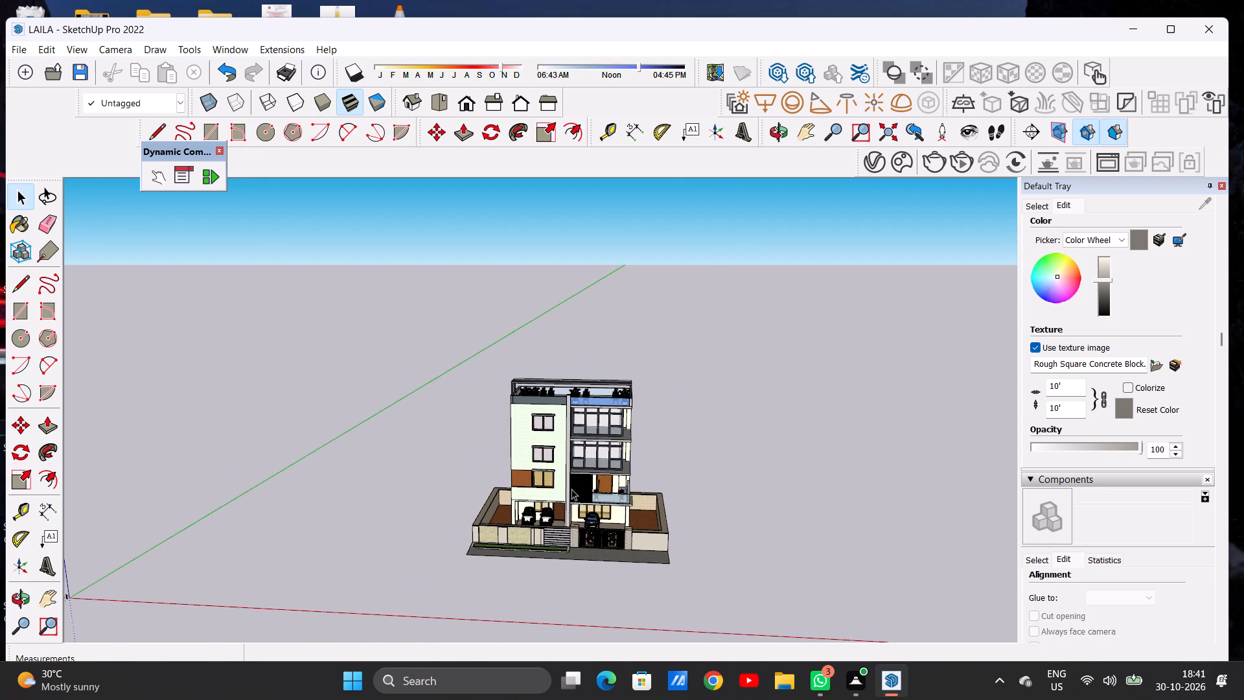
pyautogui.scroll(6, 574, 501)
pyautogui.scroll(1, 642, 400)
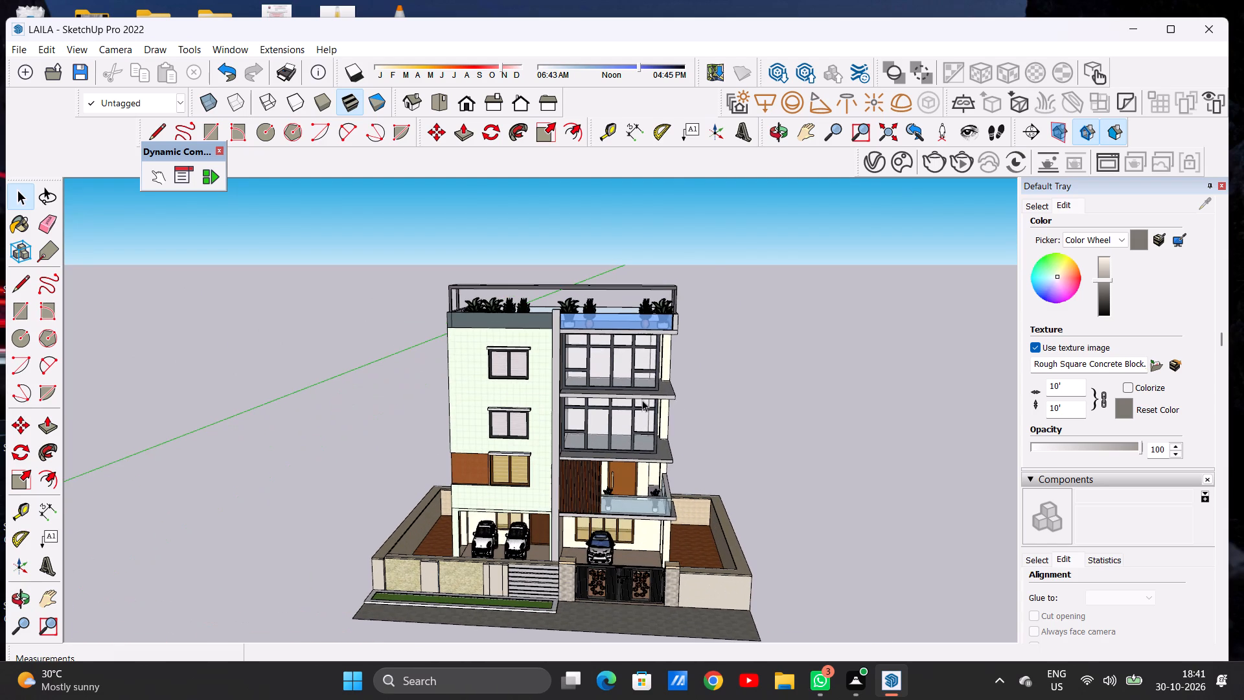
pyautogui.scroll(-1, 642, 400)
# Save the house model again.
pyautogui.hotkey('ctrl', 's')
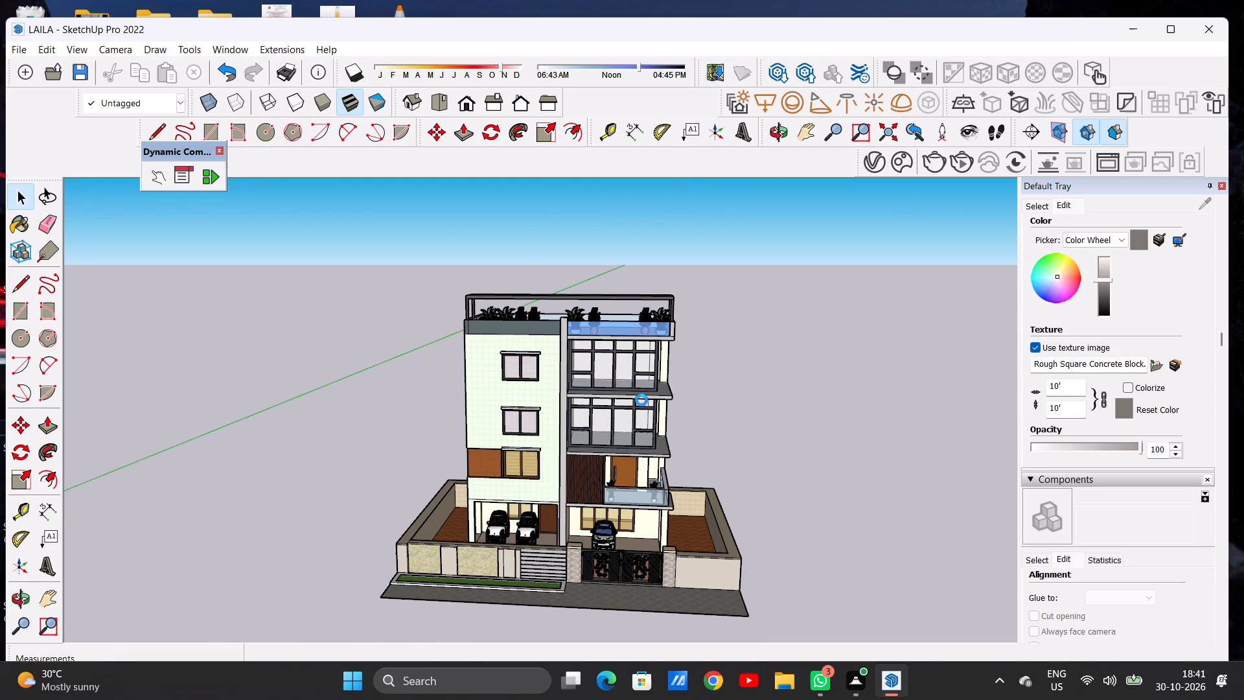